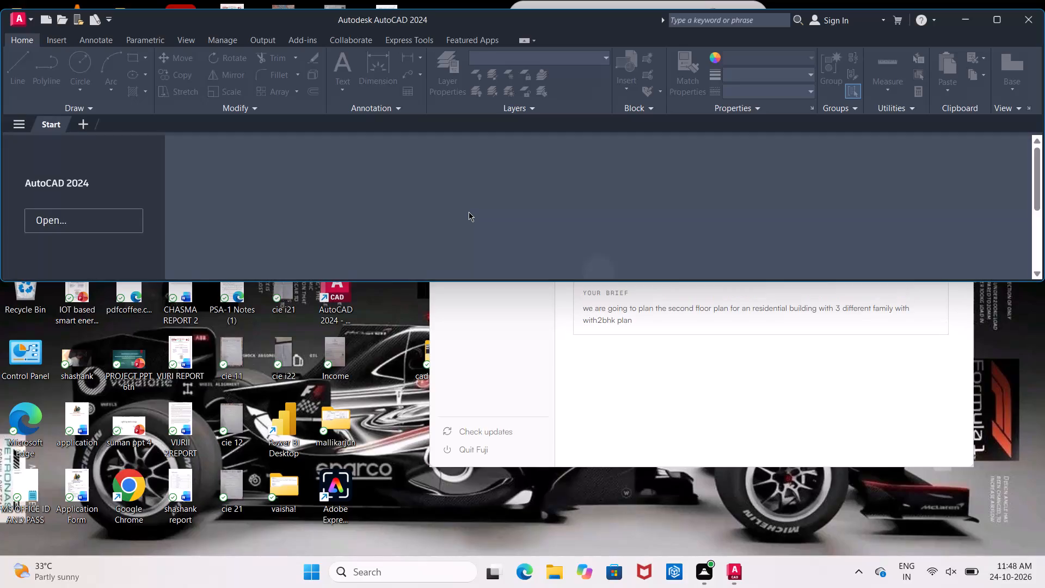
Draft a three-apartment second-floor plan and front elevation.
Maximise the application window and start a new blank drawing.
click(991, 17)
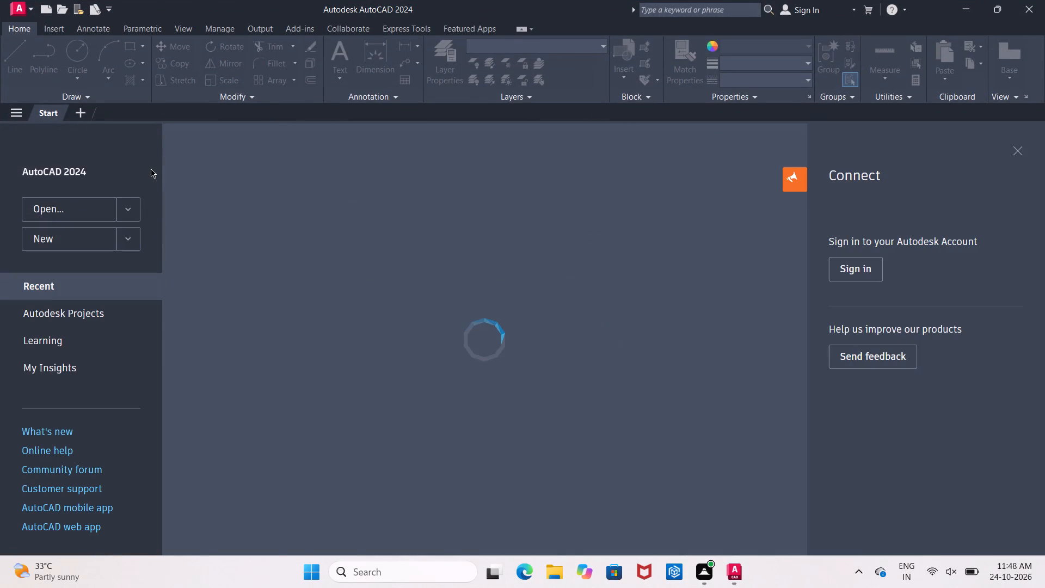
click(74, 233)
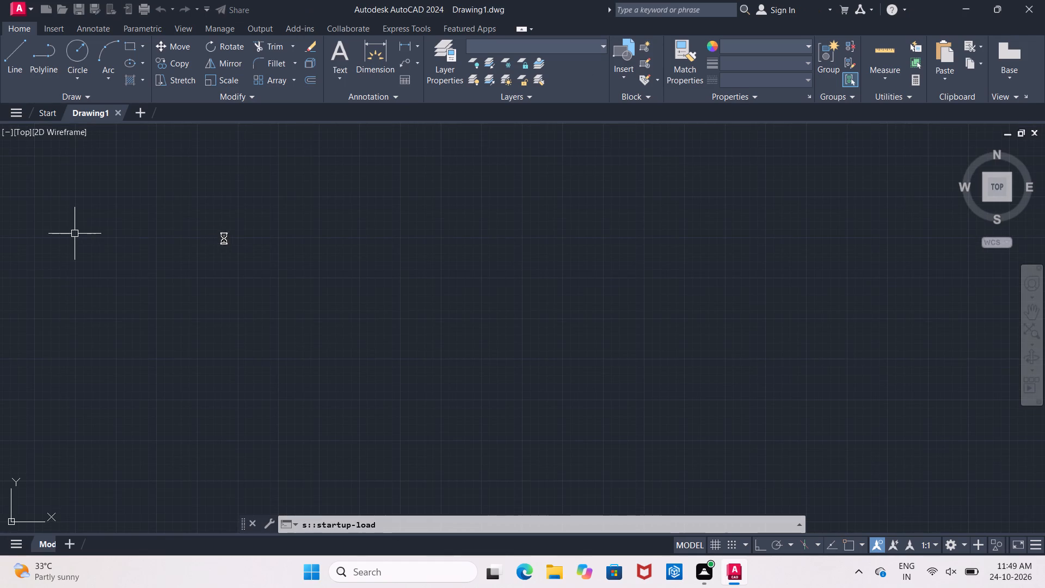
Turn on command log recording with LOGFILEON.
text(log)
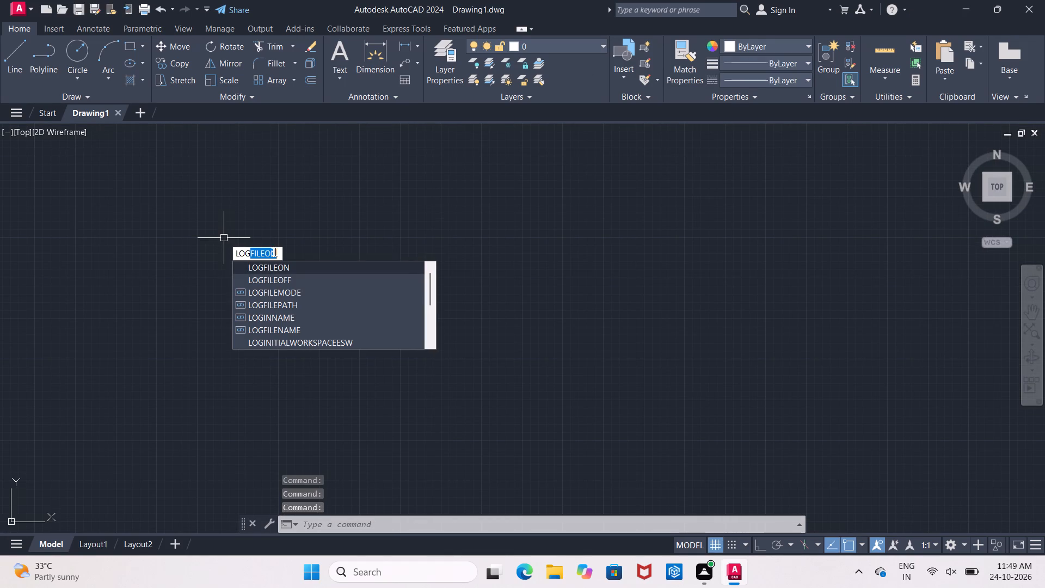
click(279, 266)
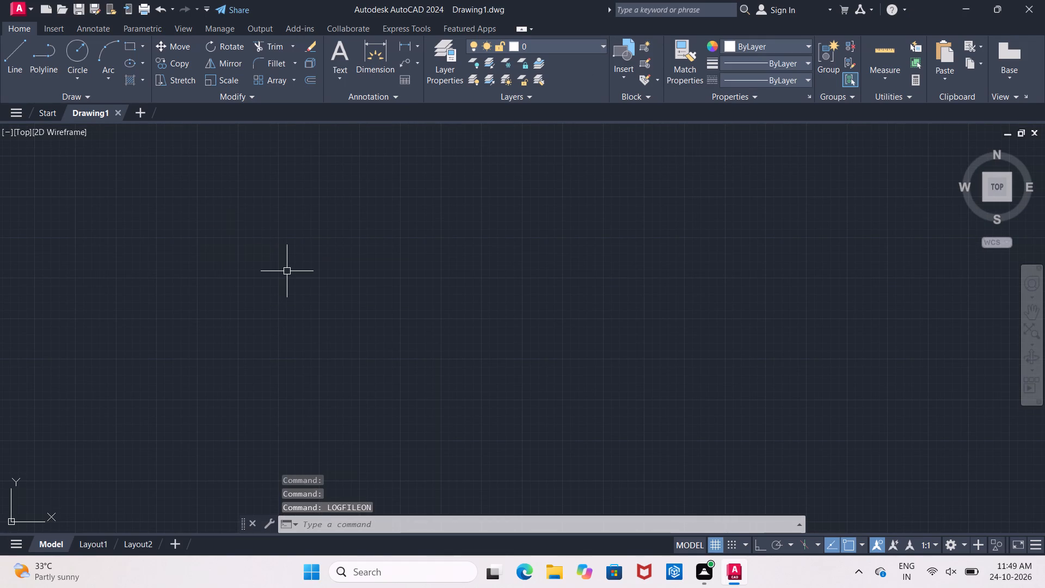
Configure the drawing units: decimal lengths with 0.00 precision, decimal-degree angles with 0.00 precision, and inches as the insertion scale.
text(un)
click(340, 304)
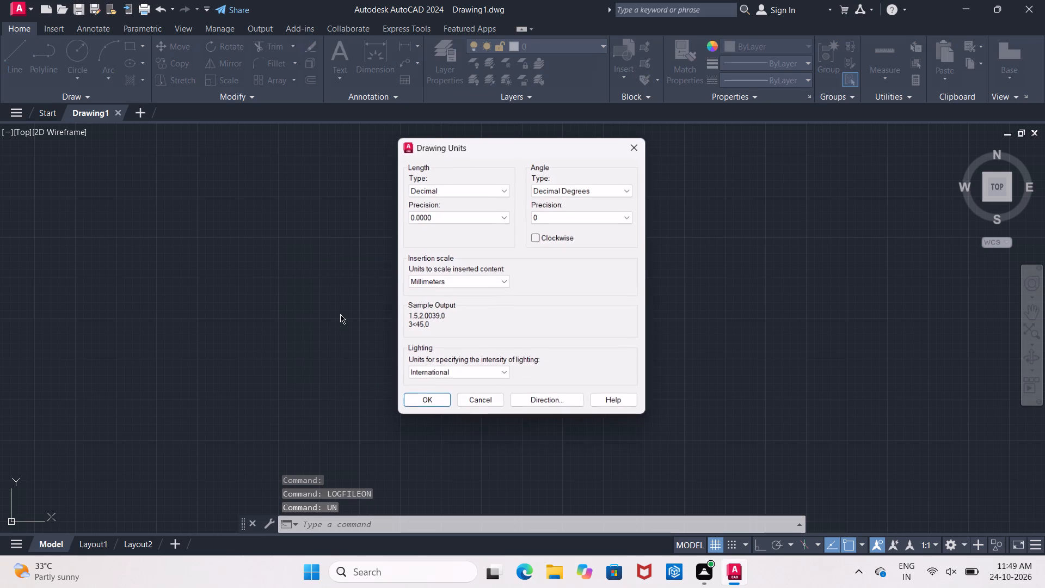
click(493, 192)
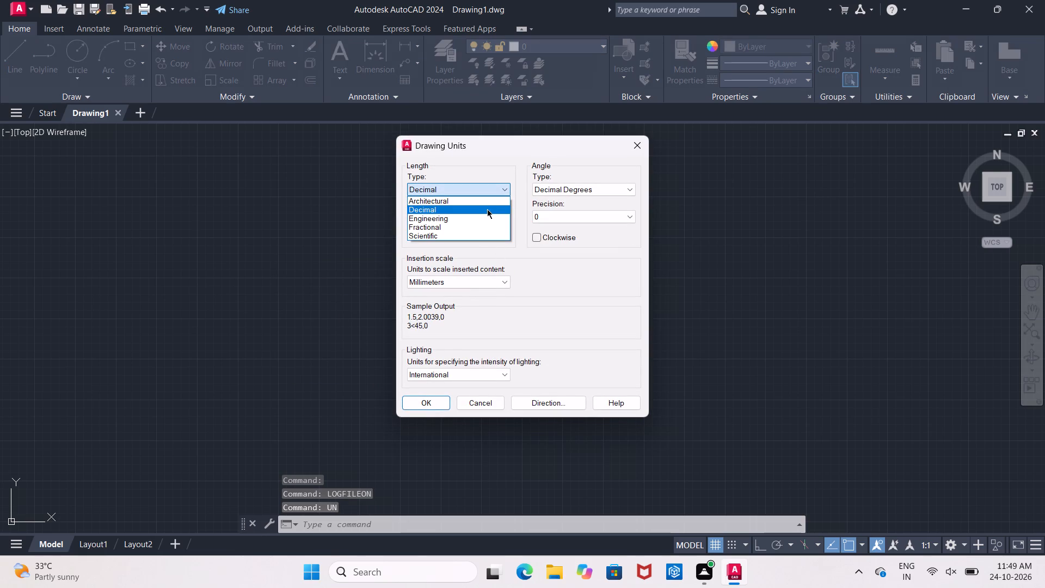
click(487, 193)
click(484, 215)
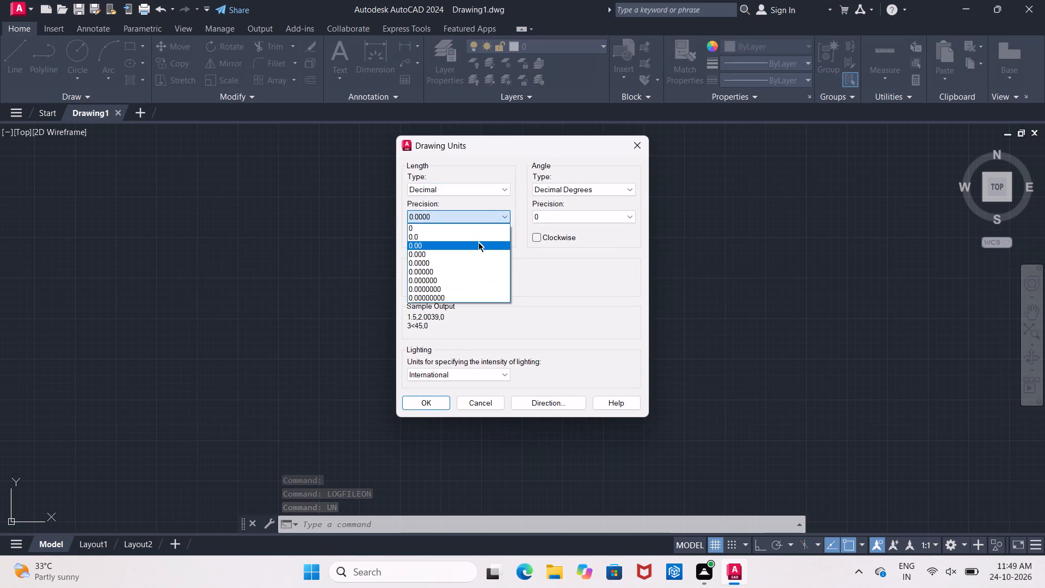
click(478, 243)
click(561, 214)
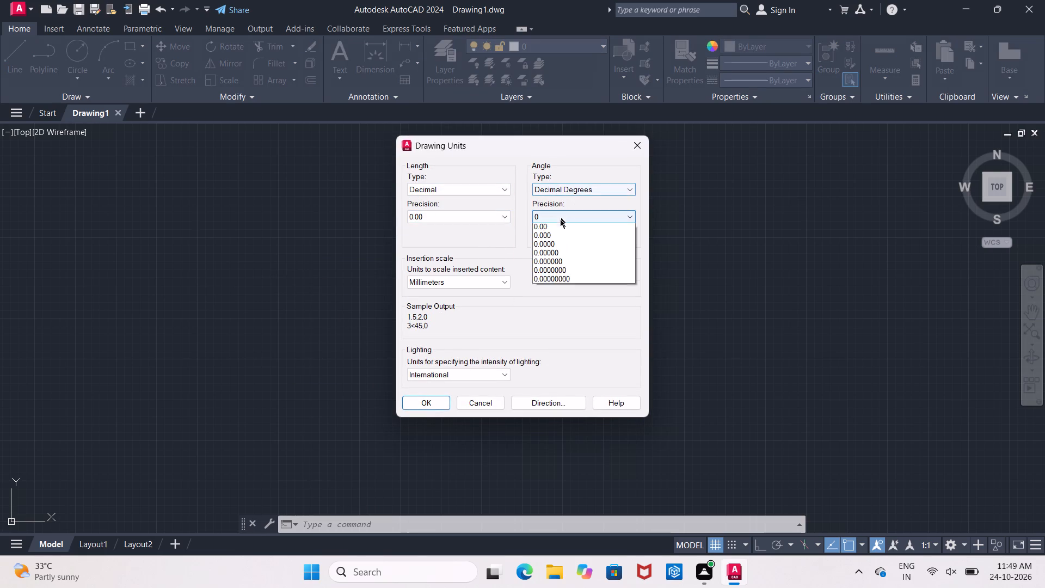
click(554, 238)
click(560, 215)
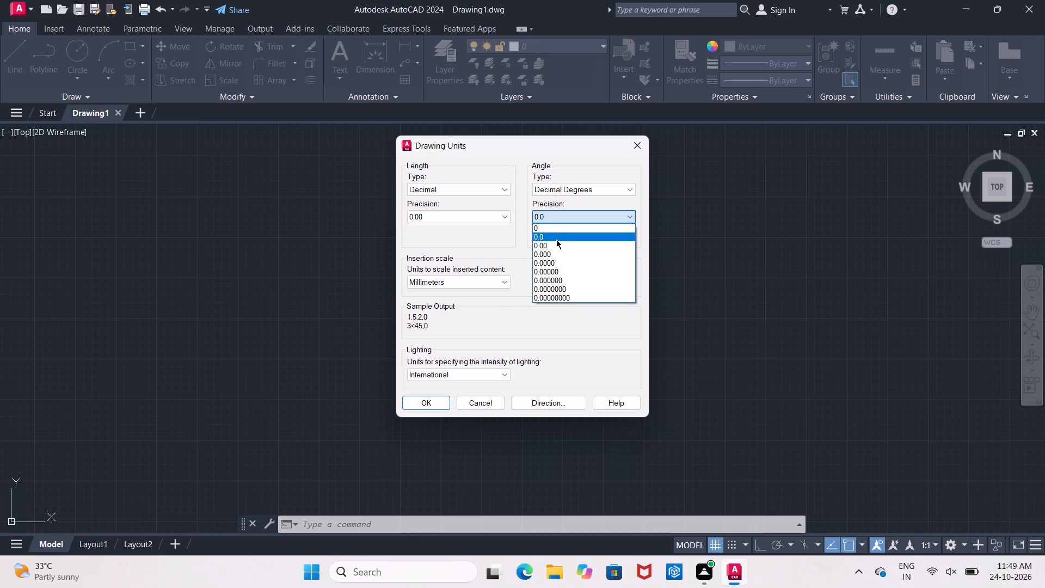
click(555, 244)
click(470, 279)
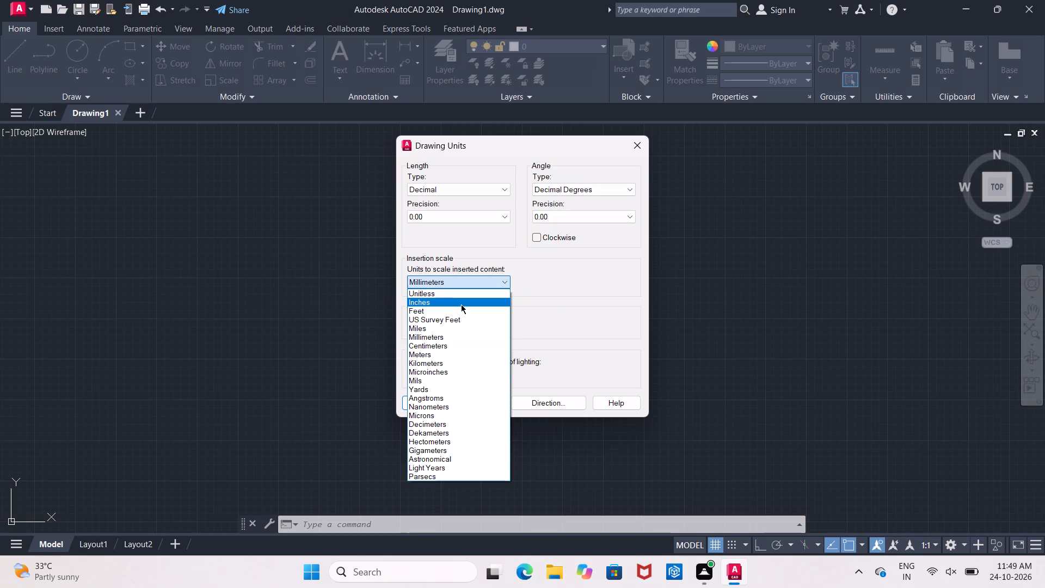
click(461, 304)
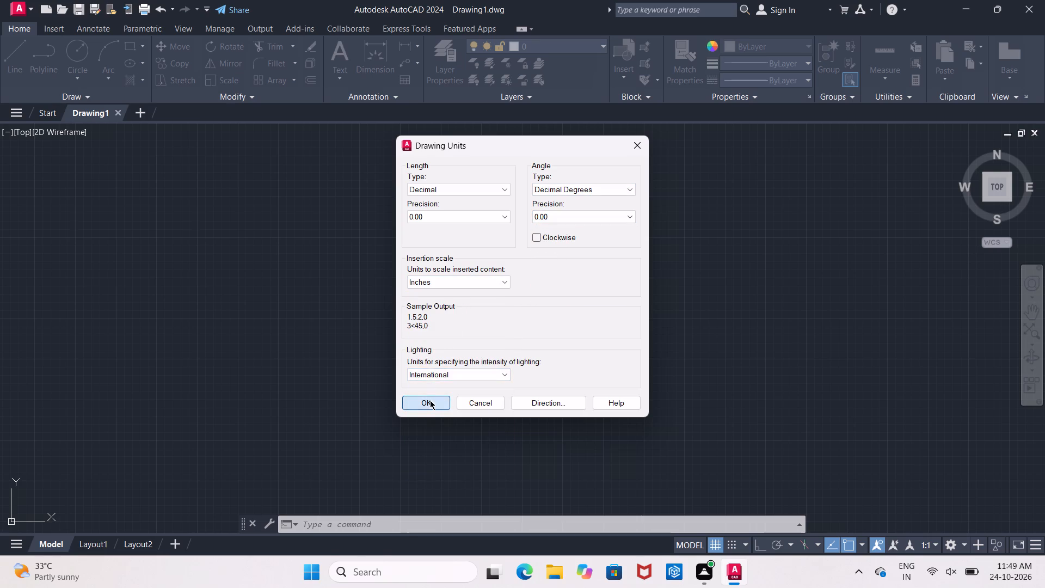
click(430, 400)
Modify the ISO-25 dimension style so its linear primary units are Architectural with a precision of 0'-0 1/2".
key(d)
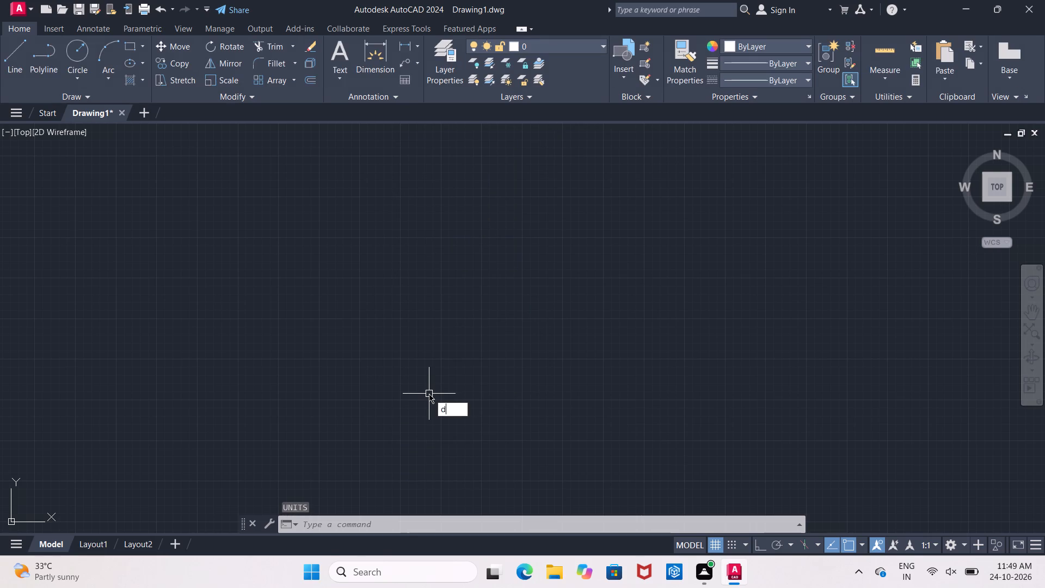
key(Return)
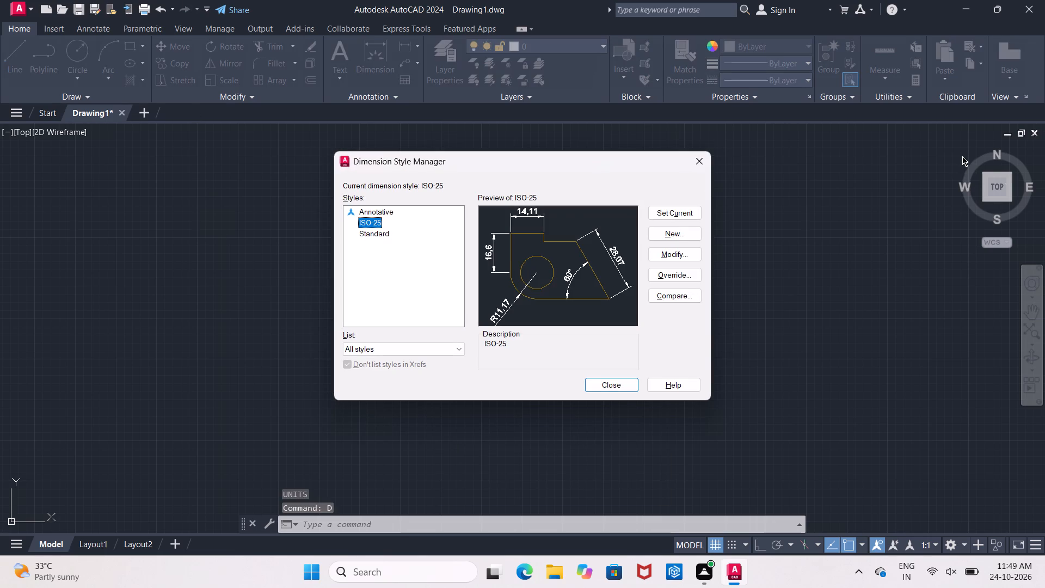
click(662, 255)
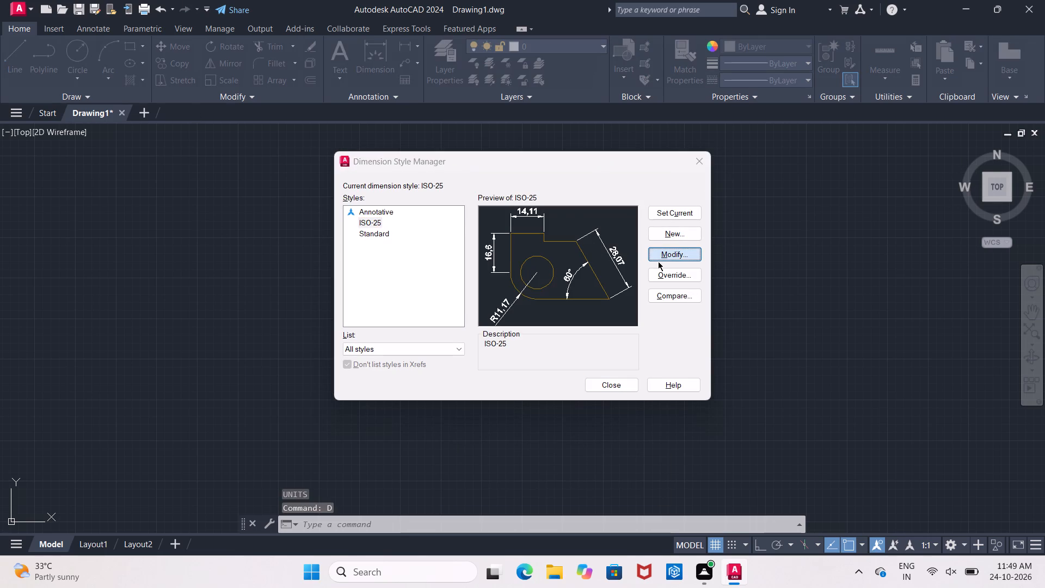
click(502, 137)
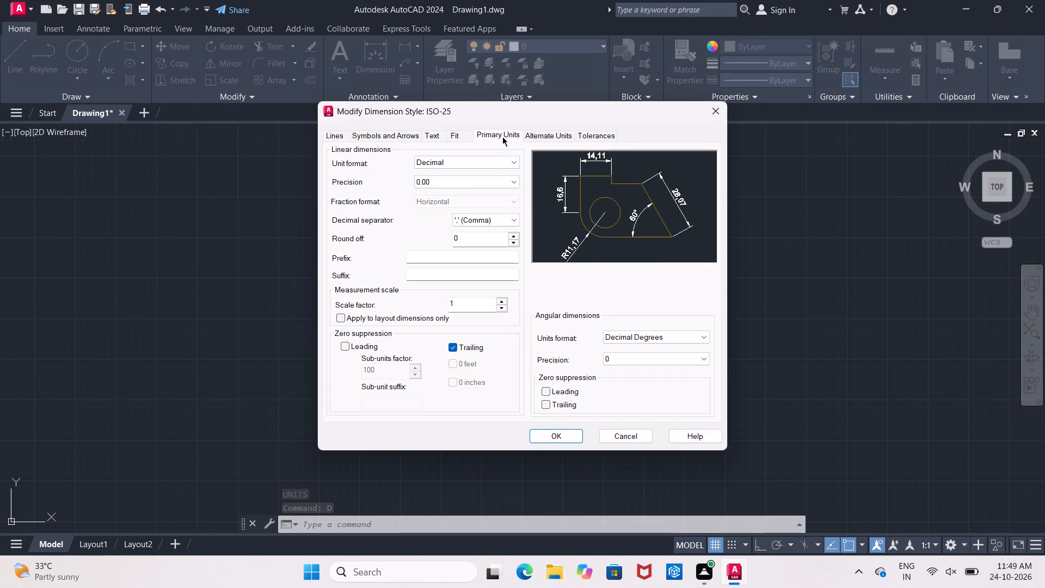
click(499, 165)
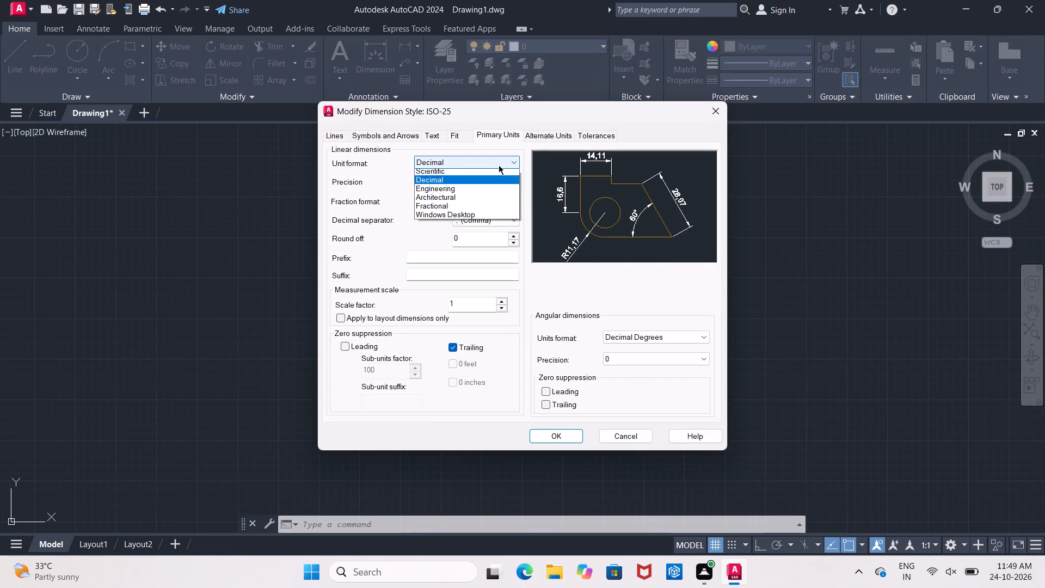
click(489, 196)
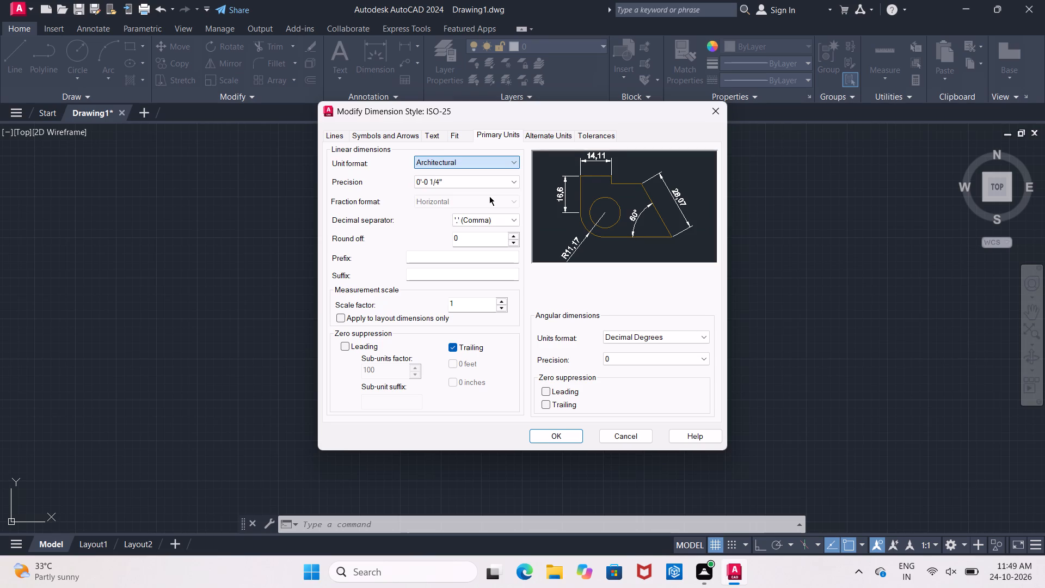
click(489, 182)
click(485, 203)
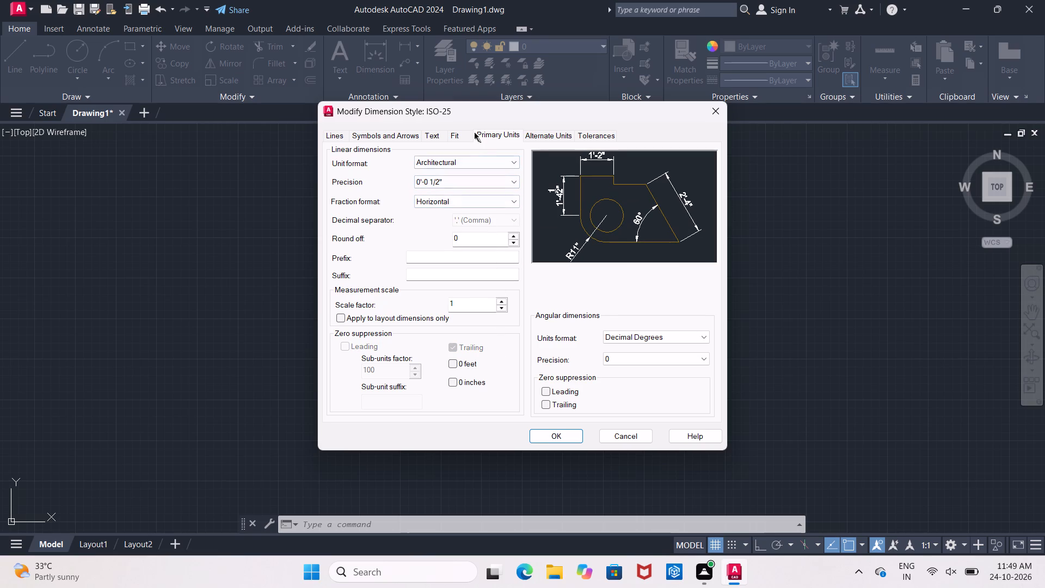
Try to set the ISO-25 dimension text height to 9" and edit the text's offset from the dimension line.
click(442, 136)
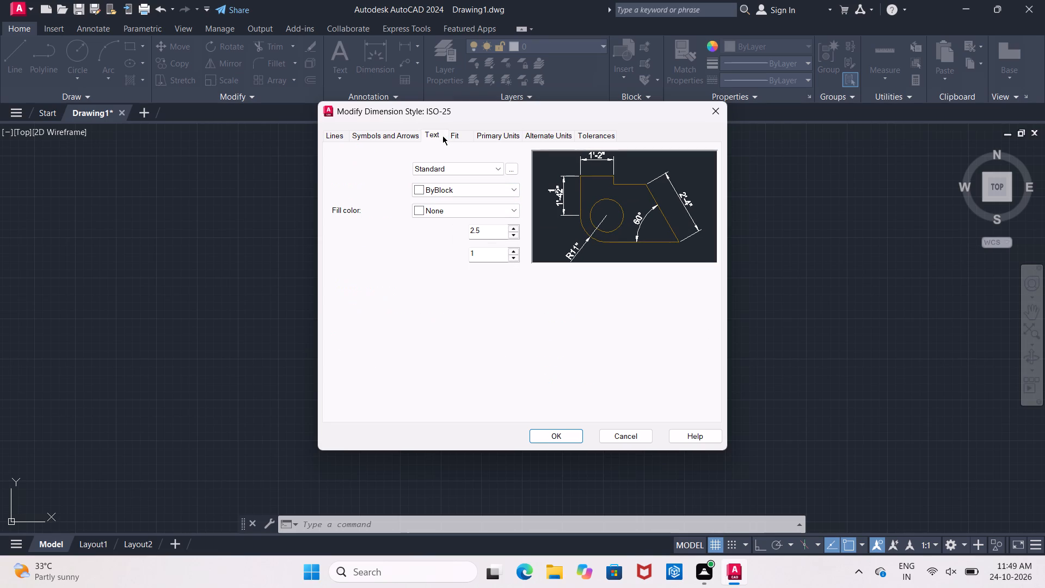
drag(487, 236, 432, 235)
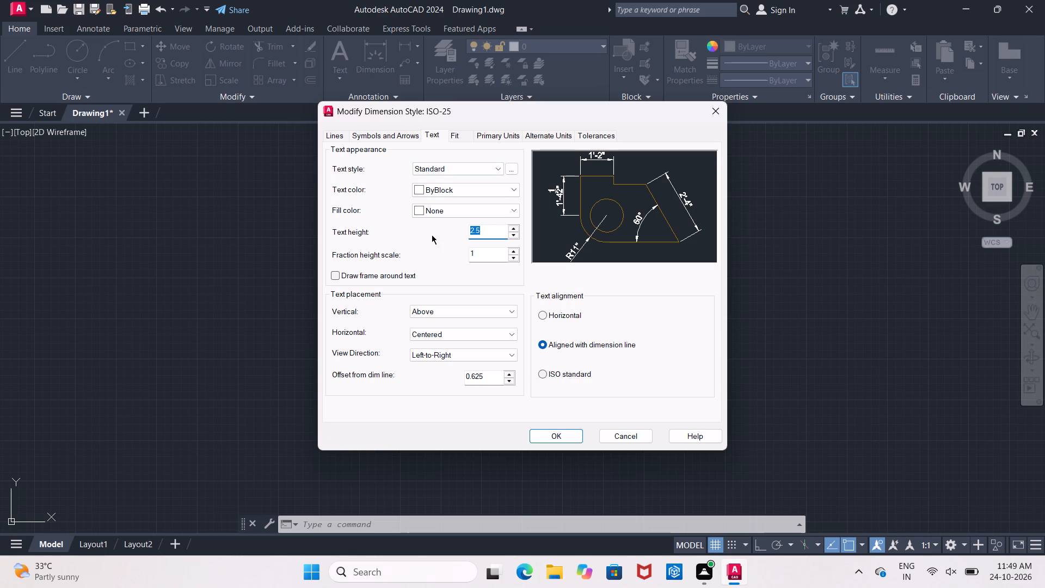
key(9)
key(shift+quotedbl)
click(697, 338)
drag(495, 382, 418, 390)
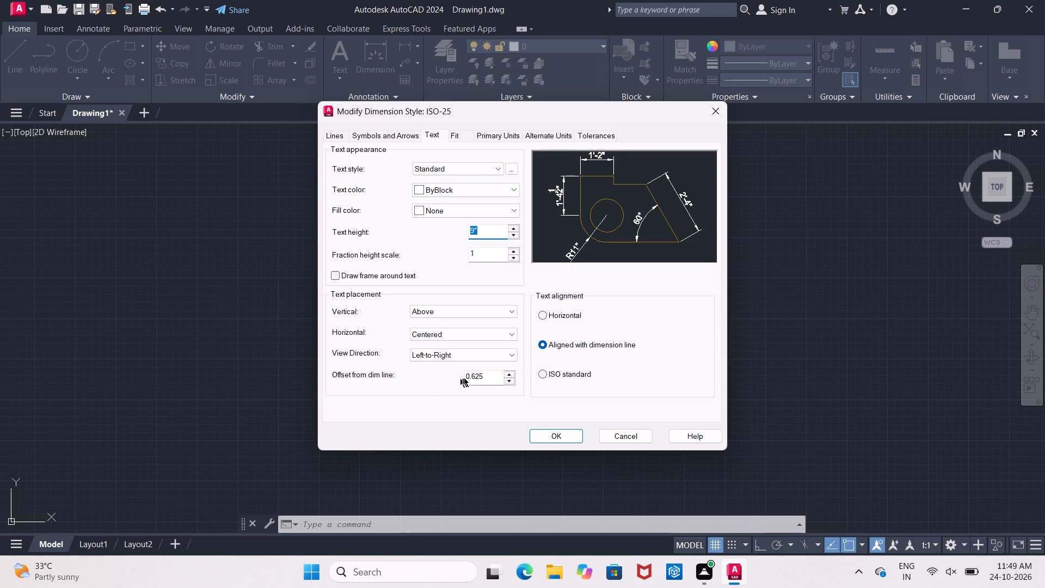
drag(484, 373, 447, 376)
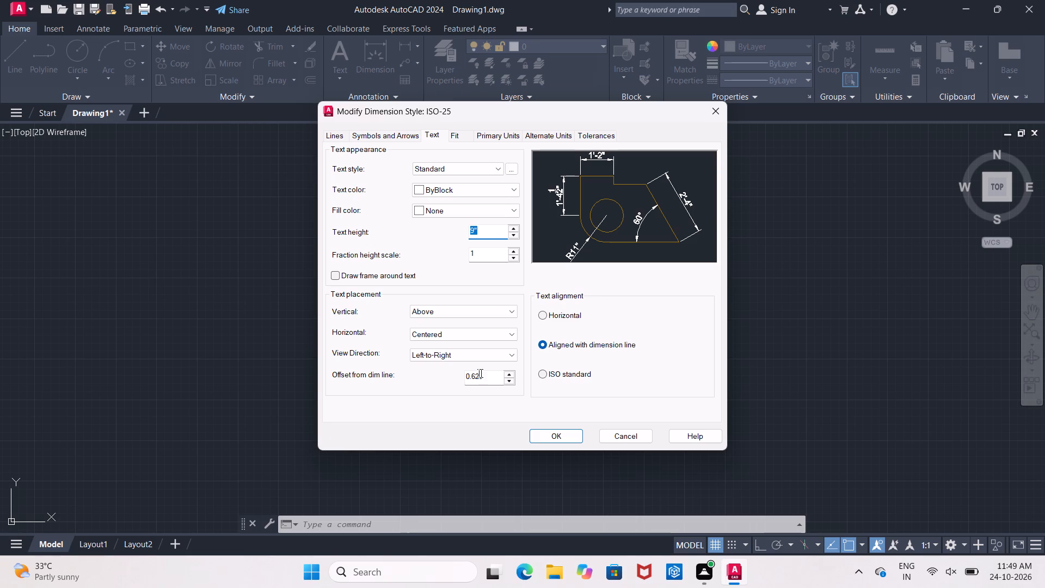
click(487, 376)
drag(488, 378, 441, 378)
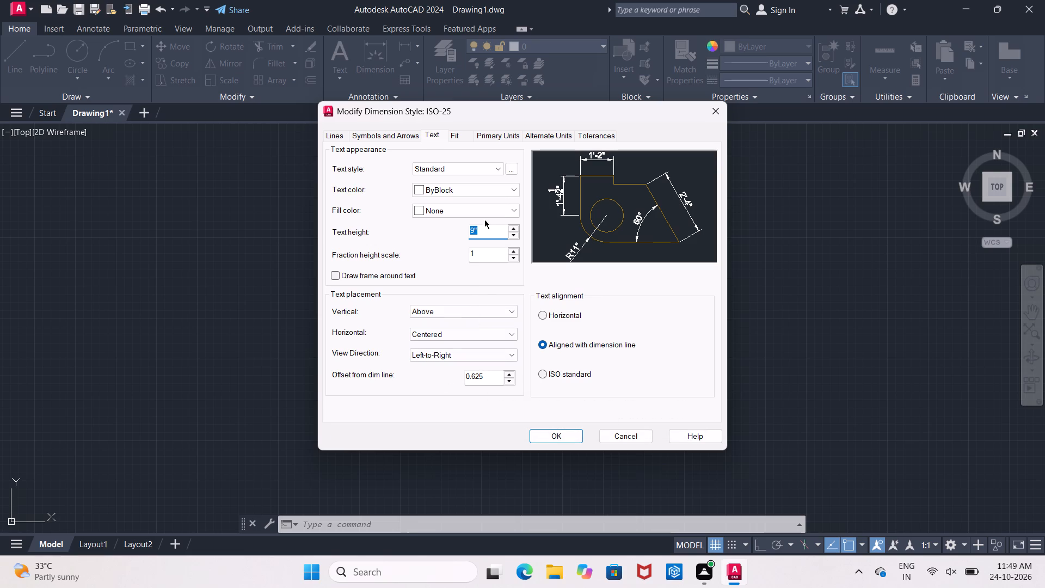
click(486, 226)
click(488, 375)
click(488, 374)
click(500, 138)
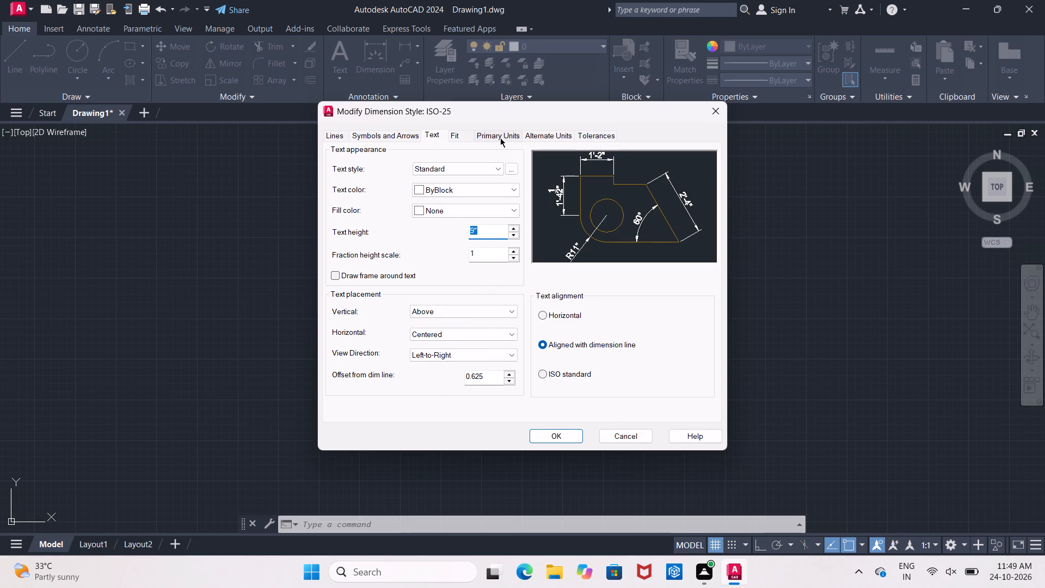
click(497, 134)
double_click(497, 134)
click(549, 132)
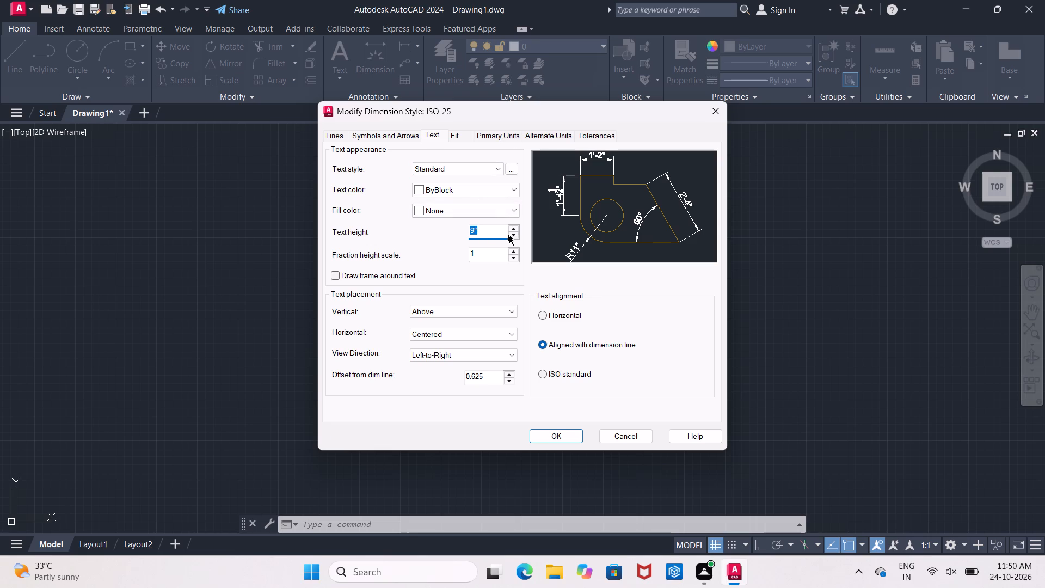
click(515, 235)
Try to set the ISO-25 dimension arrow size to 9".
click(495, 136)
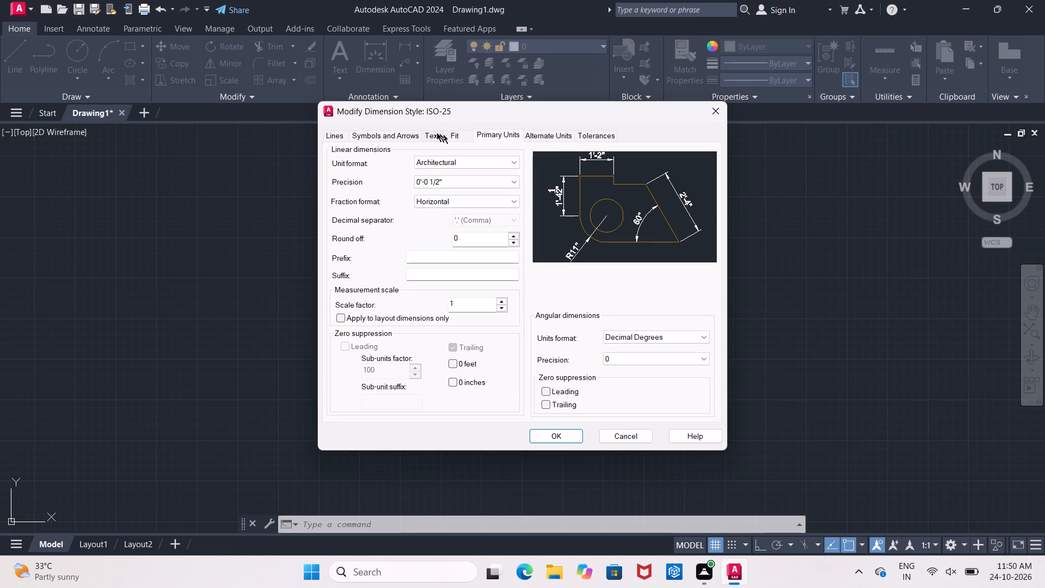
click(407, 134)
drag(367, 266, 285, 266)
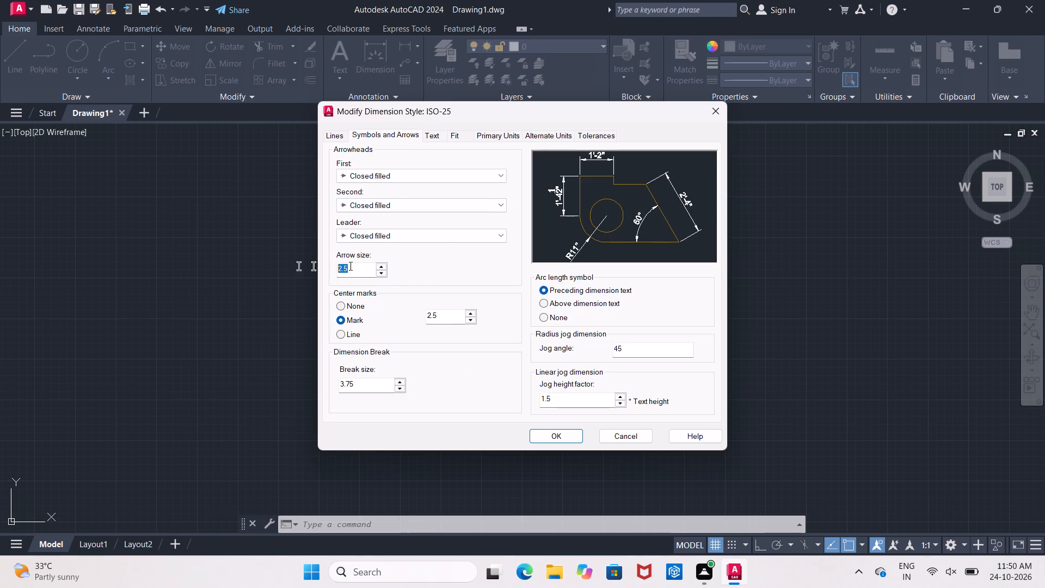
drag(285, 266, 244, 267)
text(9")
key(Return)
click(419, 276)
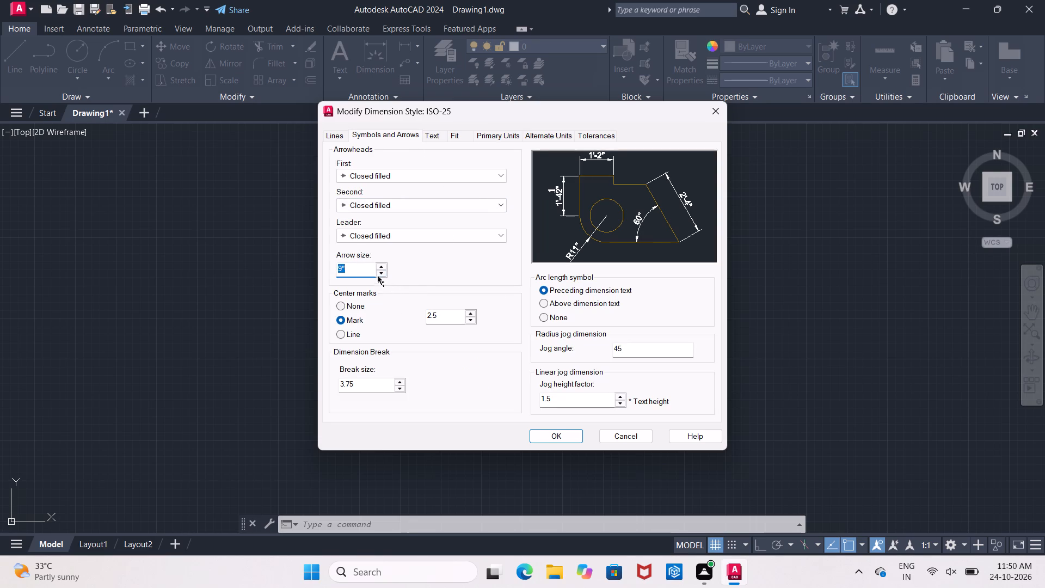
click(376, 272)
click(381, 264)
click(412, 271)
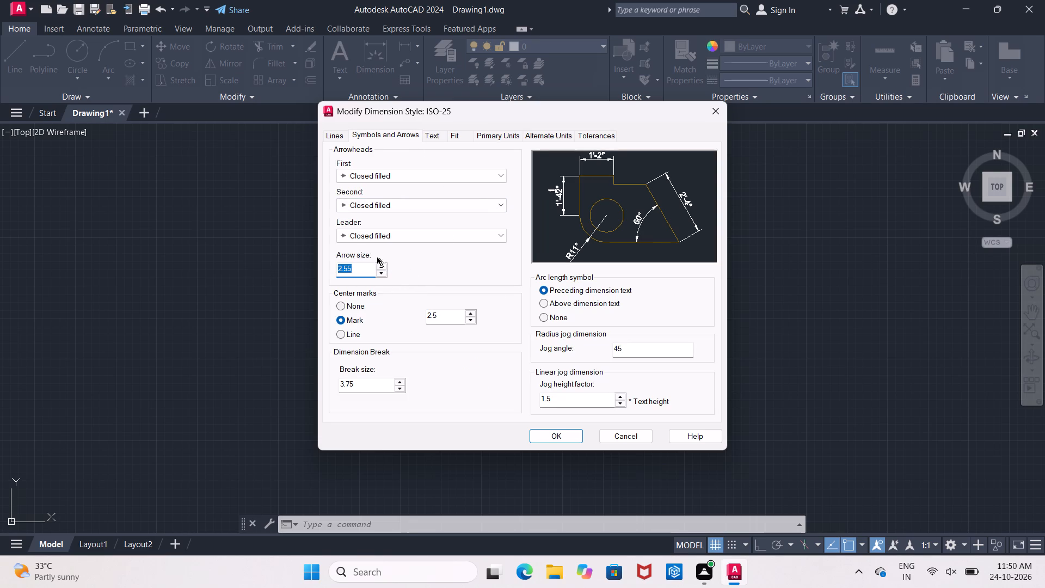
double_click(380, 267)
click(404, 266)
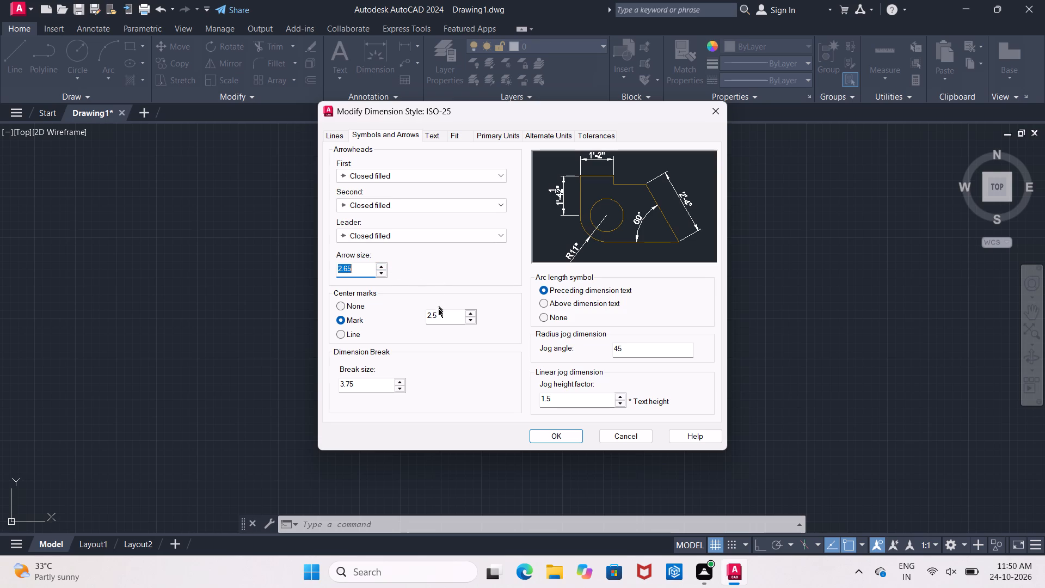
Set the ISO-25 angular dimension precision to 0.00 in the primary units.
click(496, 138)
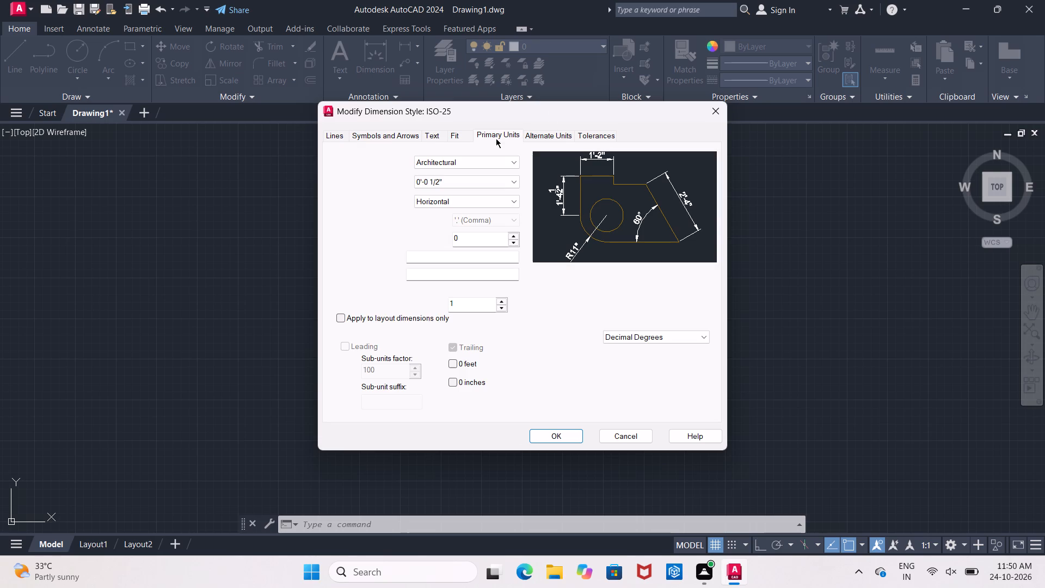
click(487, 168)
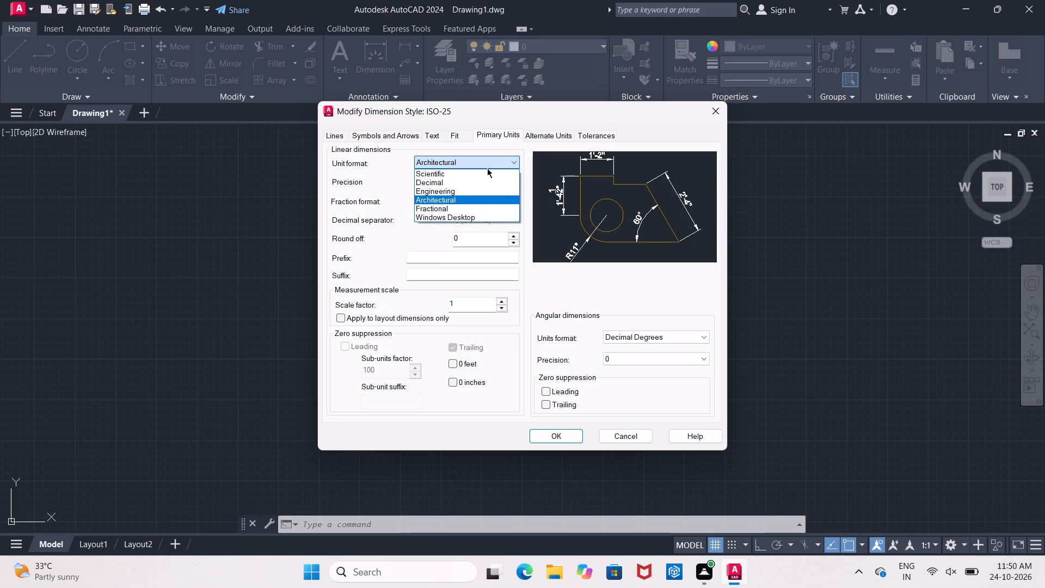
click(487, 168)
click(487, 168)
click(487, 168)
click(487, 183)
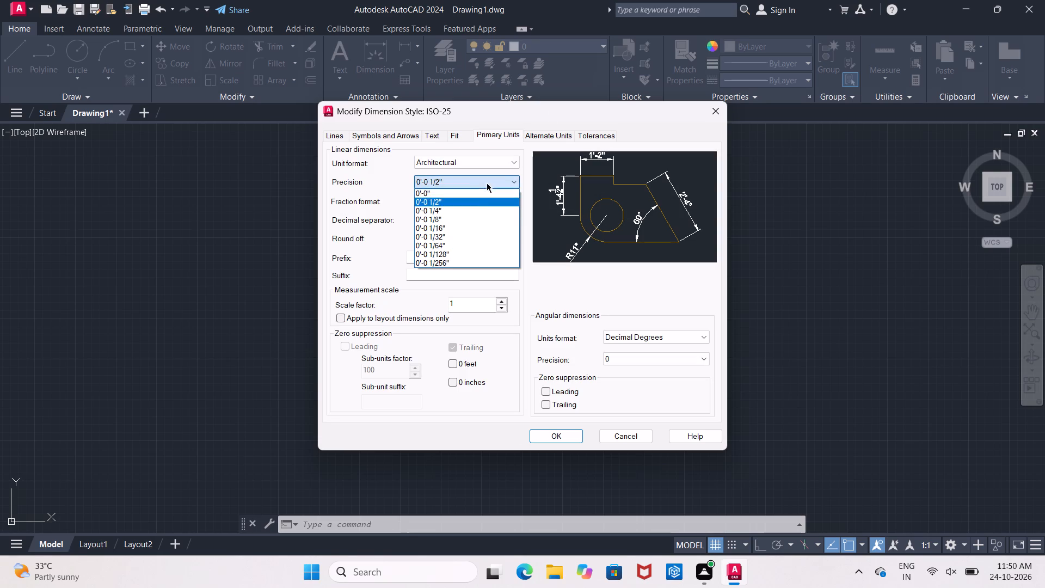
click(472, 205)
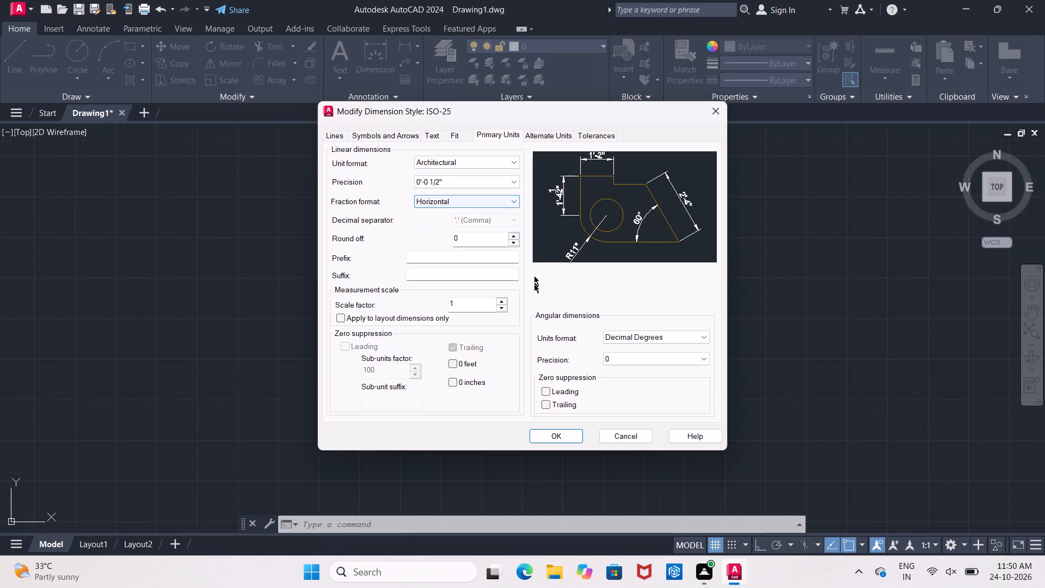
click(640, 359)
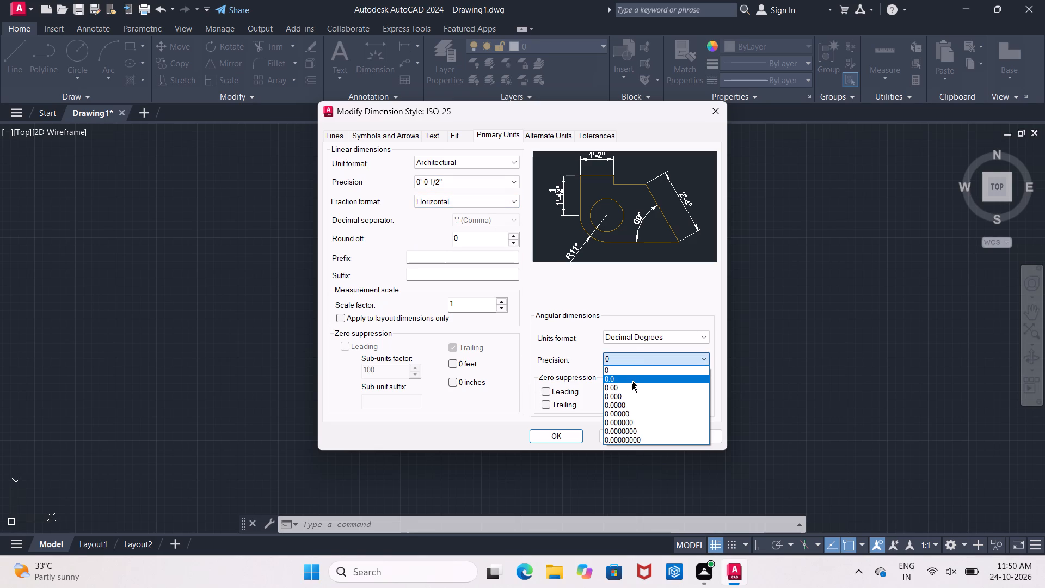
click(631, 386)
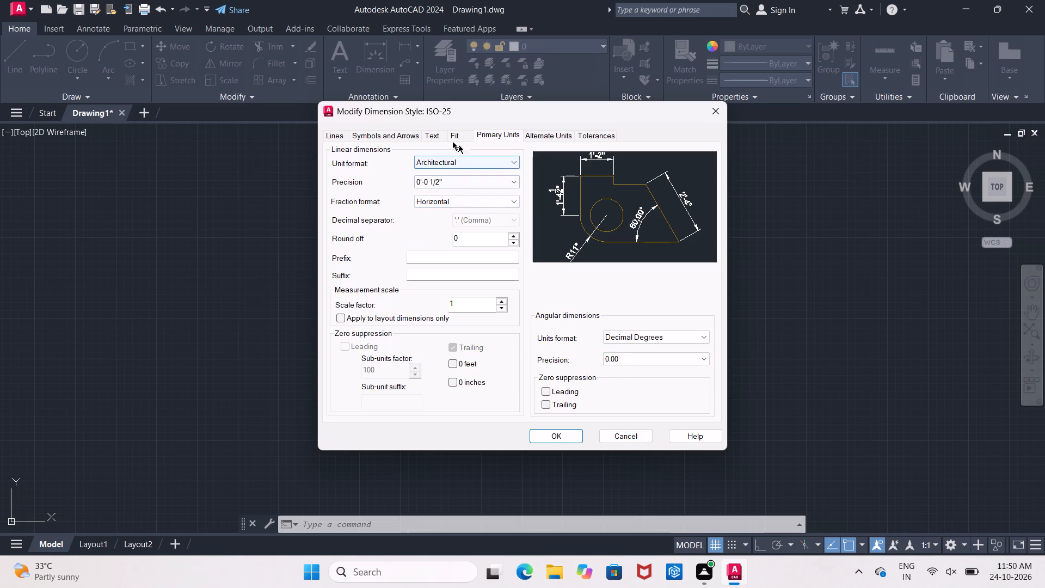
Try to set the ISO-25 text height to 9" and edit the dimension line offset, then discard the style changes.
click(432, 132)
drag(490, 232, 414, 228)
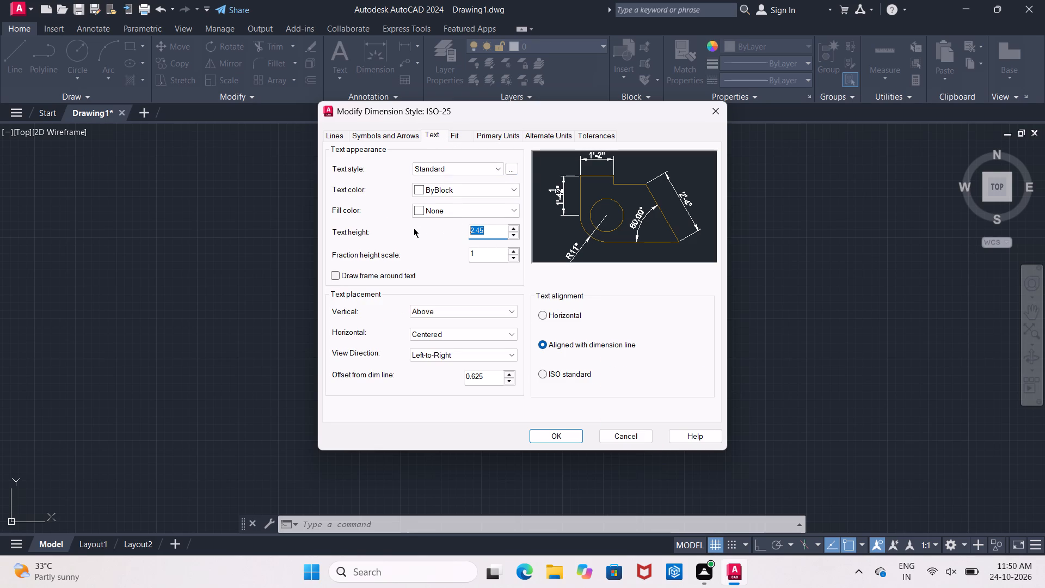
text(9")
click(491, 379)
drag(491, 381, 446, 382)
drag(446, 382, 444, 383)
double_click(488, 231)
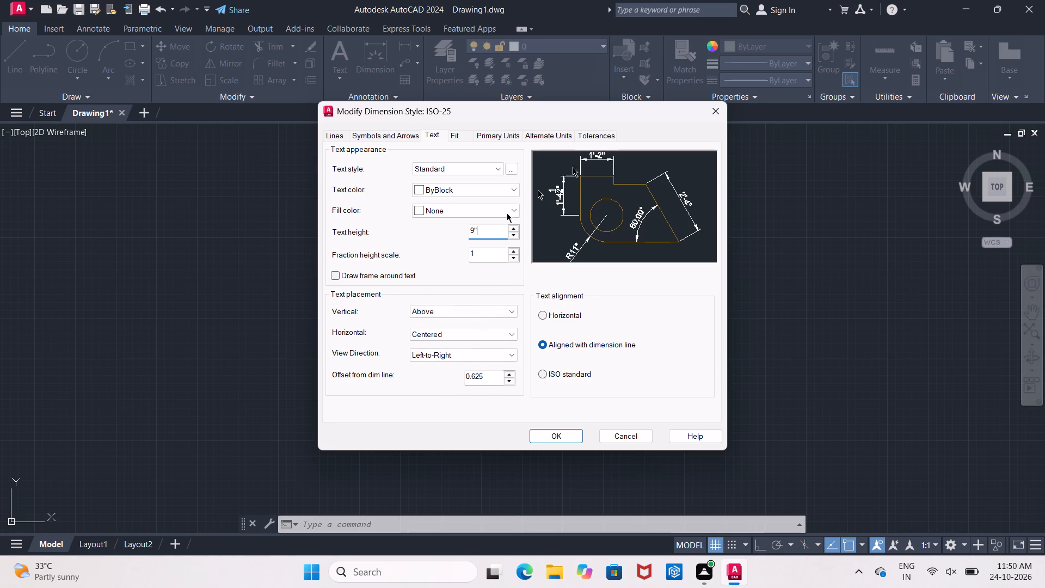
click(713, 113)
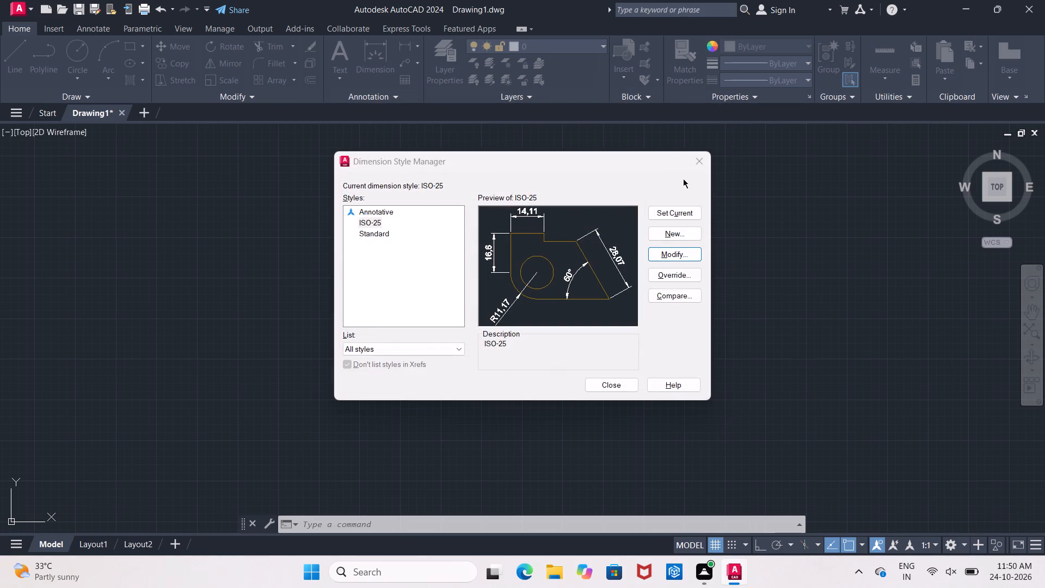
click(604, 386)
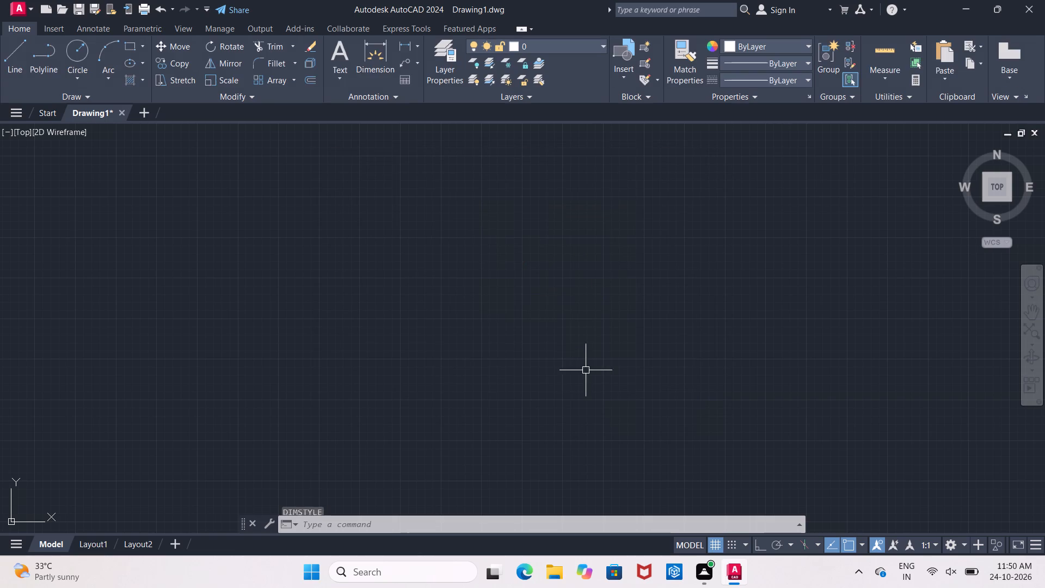
Hide the UCS icon with the UCSICON OFF option and turn off the drawing grid.
text(ucs)
click(614, 426)
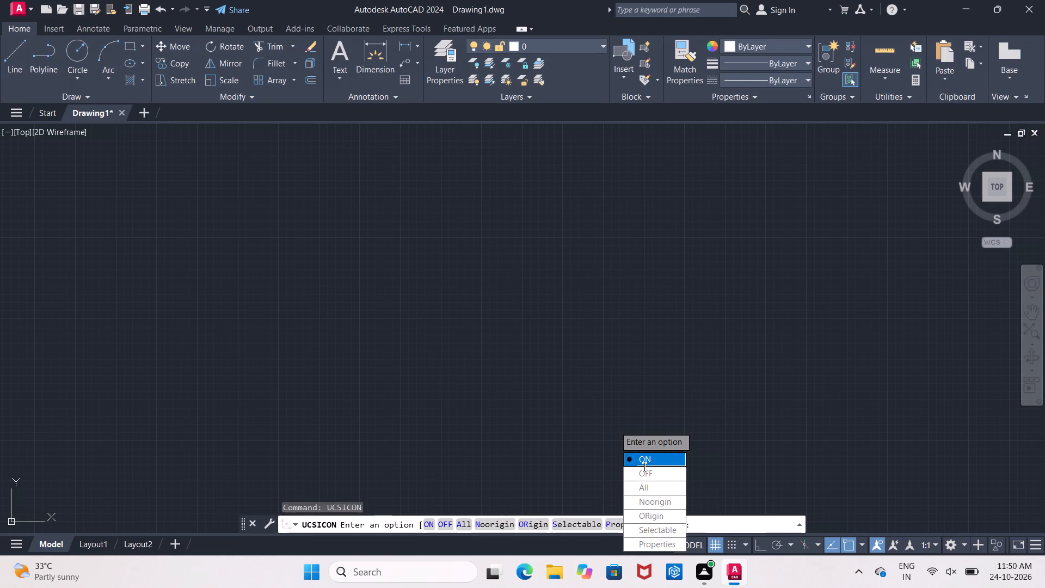
drag(645, 473, 614, 426)
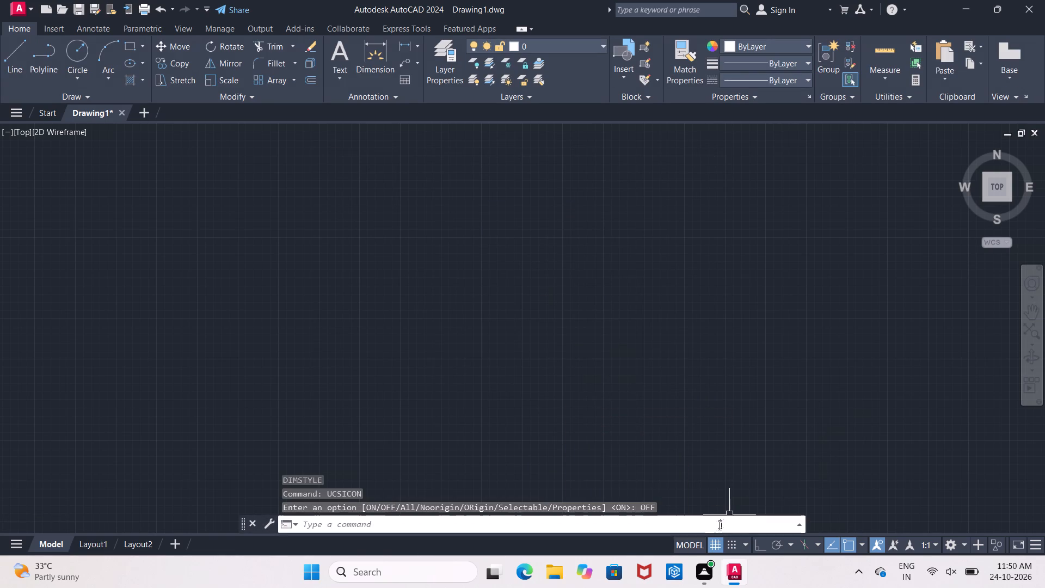
click(710, 548)
Set the drawing units' length type to Architectural with a precision of 0'-0 1/2".
text(un)
key(Return)
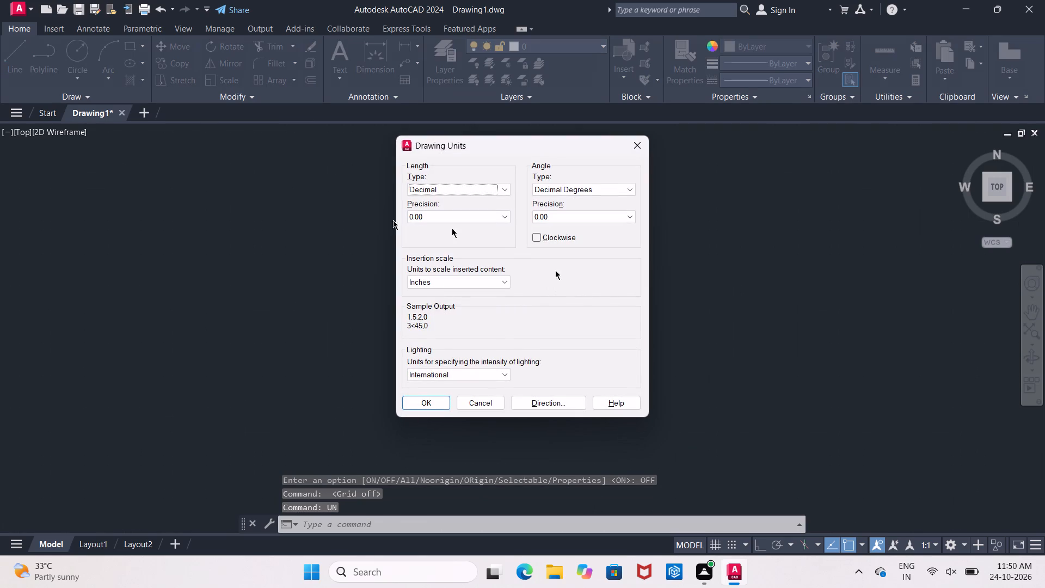
click(454, 188)
click(458, 203)
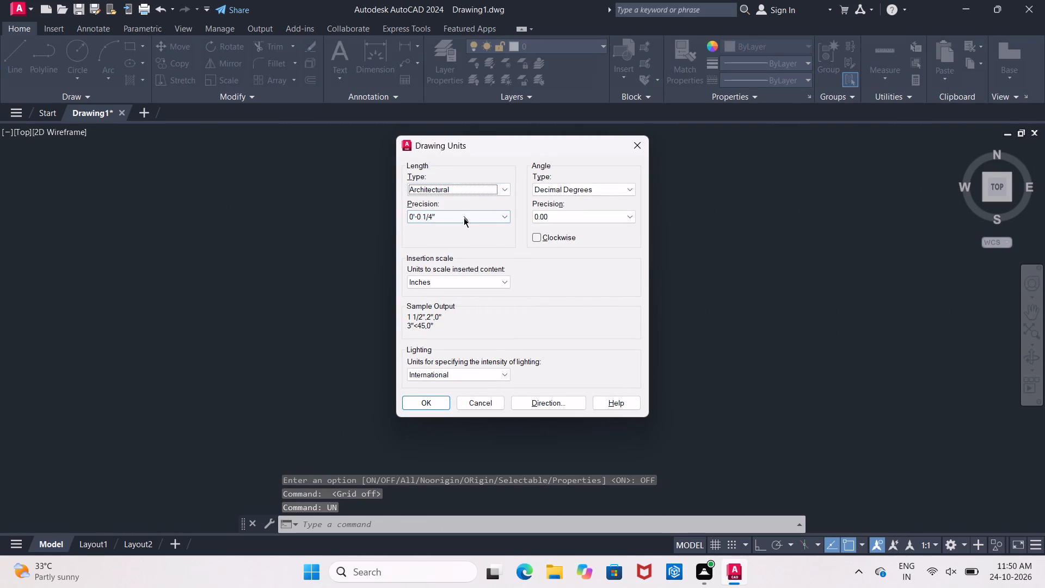
click(464, 218)
click(467, 235)
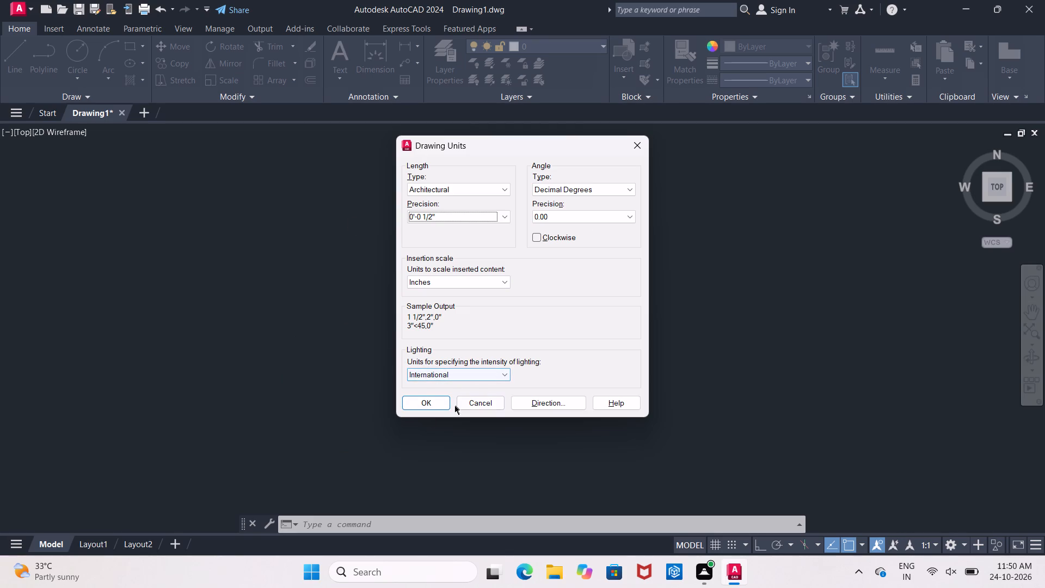
click(435, 400)
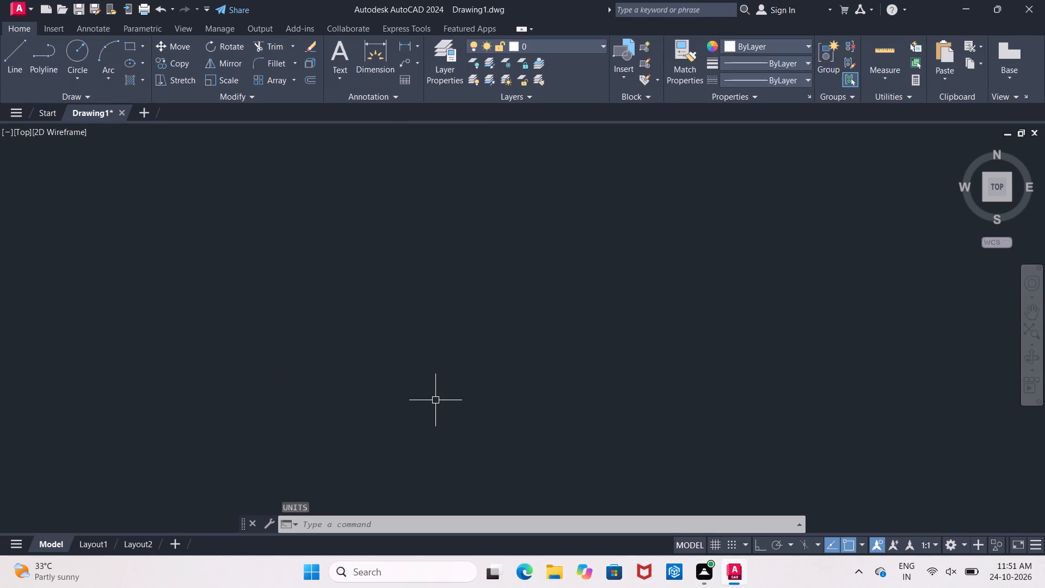
Modify the ISO-25 dimension style so its linear primary units are Architectural with a precision of 0'-0 1/2".
text(d)
key(space)
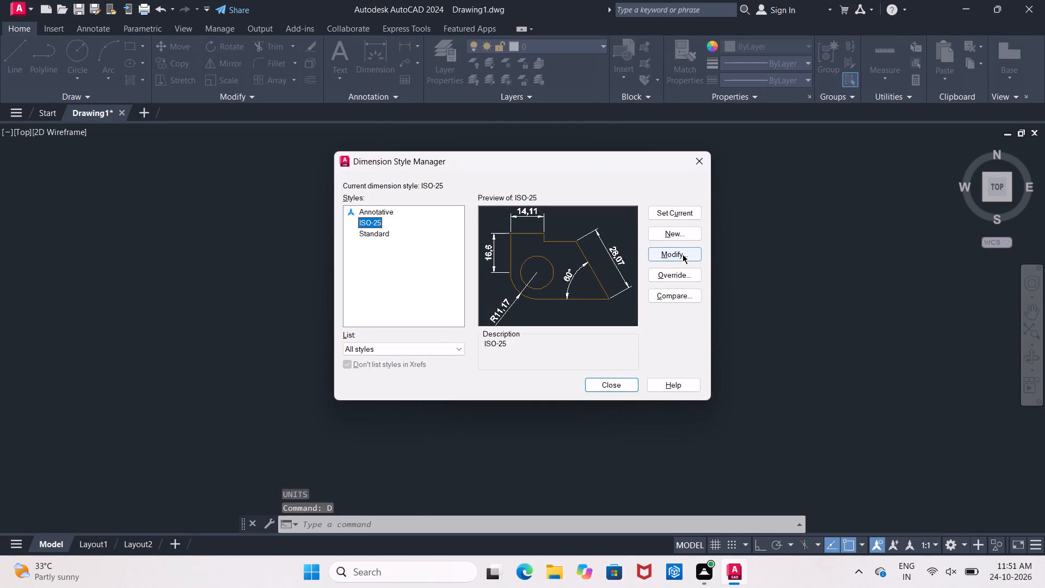
click(683, 254)
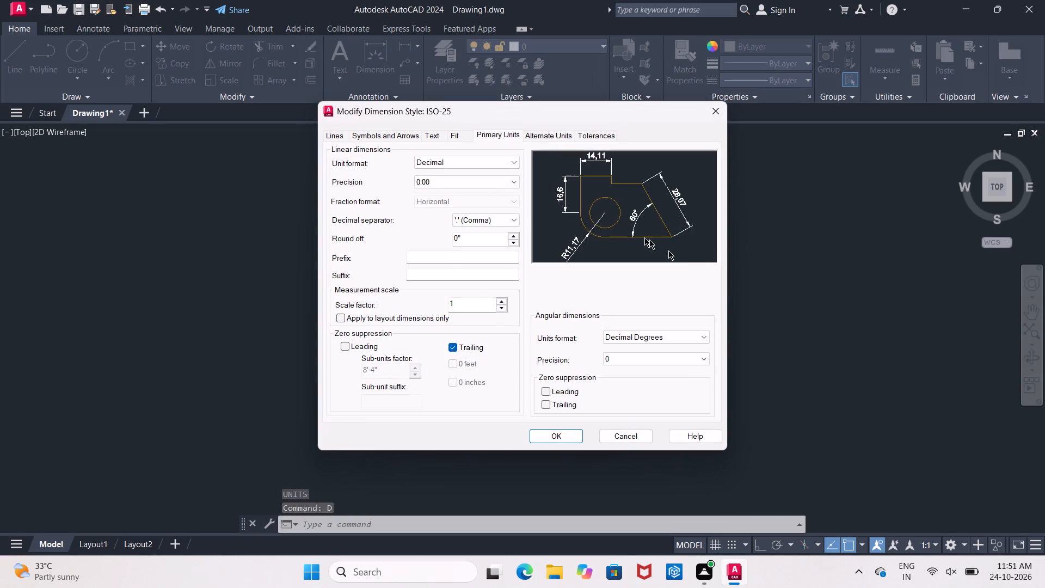
click(487, 134)
click(484, 187)
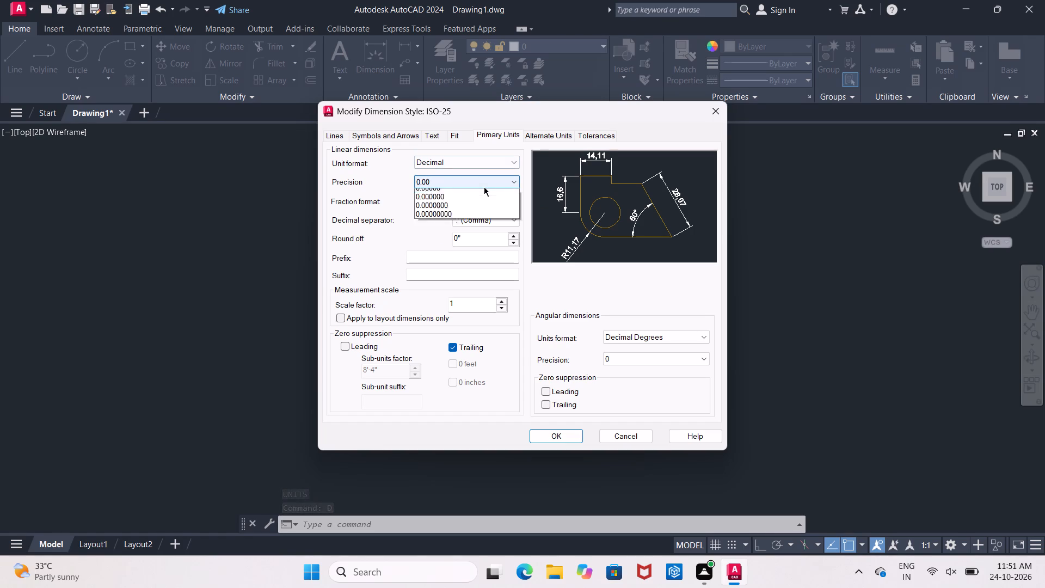
click(484, 187)
click(490, 161)
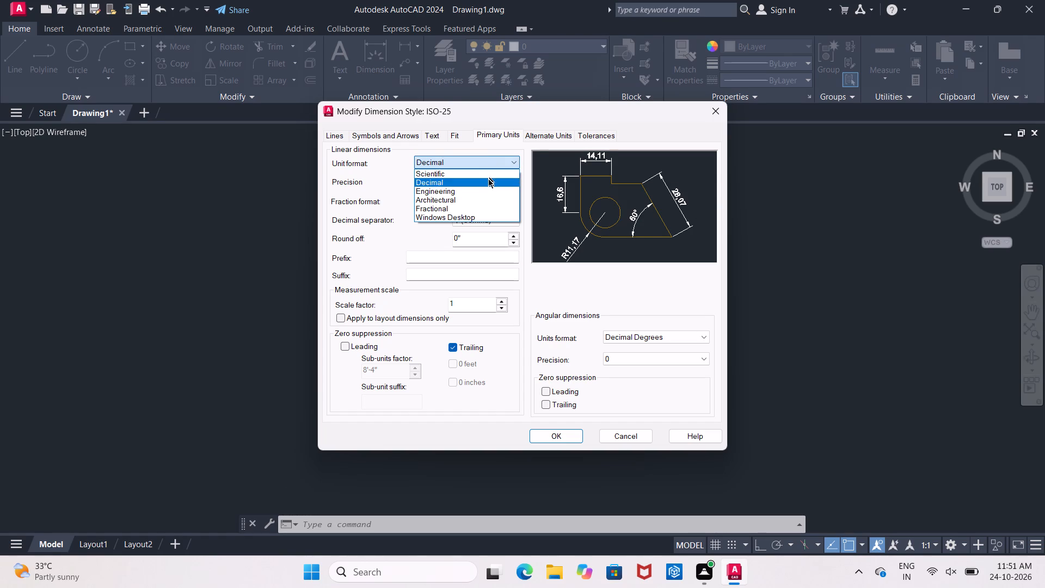
click(487, 197)
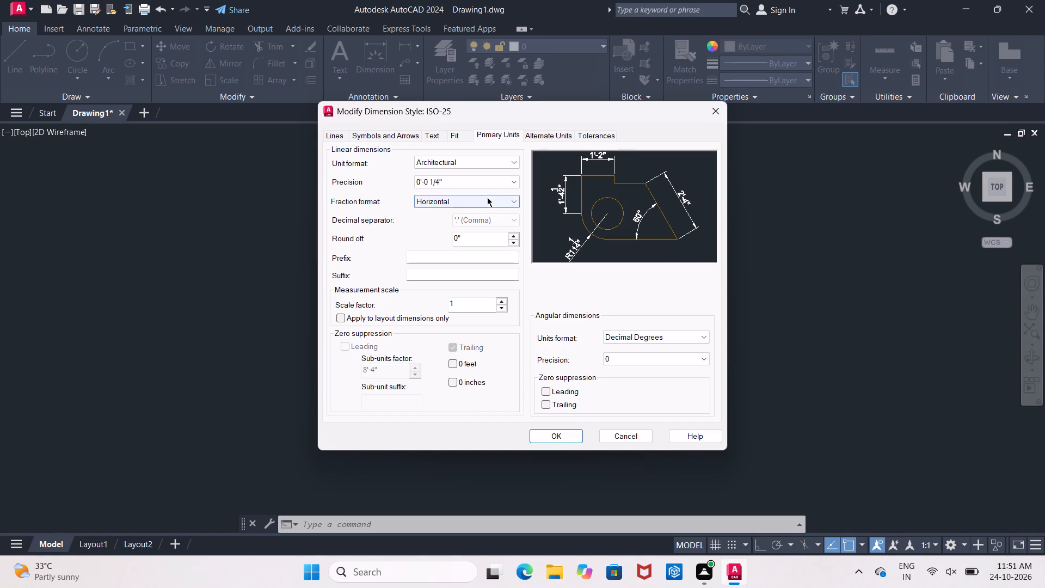
click(487, 177)
click(486, 202)
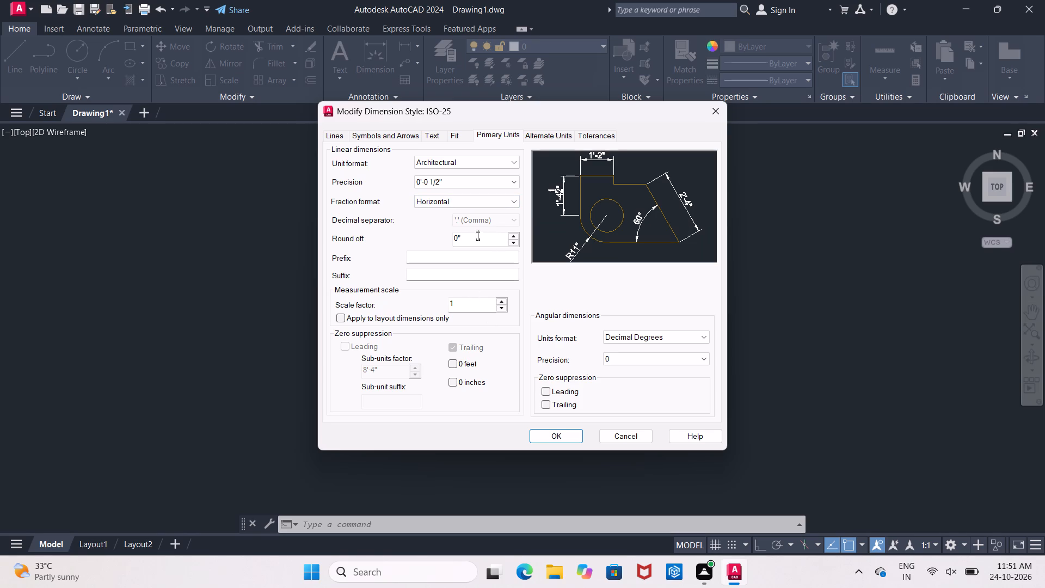
Set the ISO-25 dimension text height to 9" and its offset from the dimension line to 2".
click(437, 138)
drag(495, 231, 450, 231)
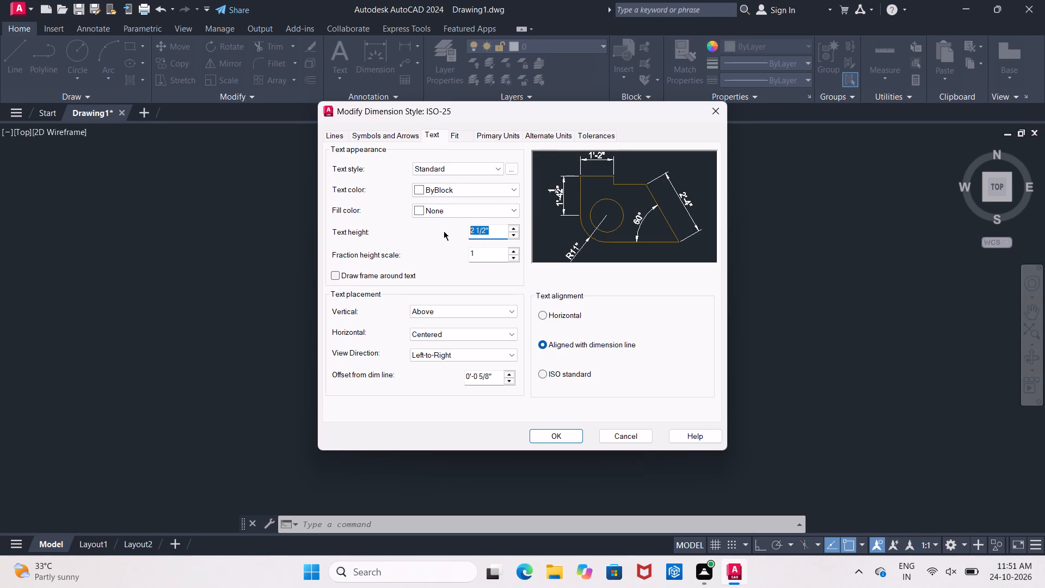
text(9")
click(494, 377)
drag(494, 377, 426, 379)
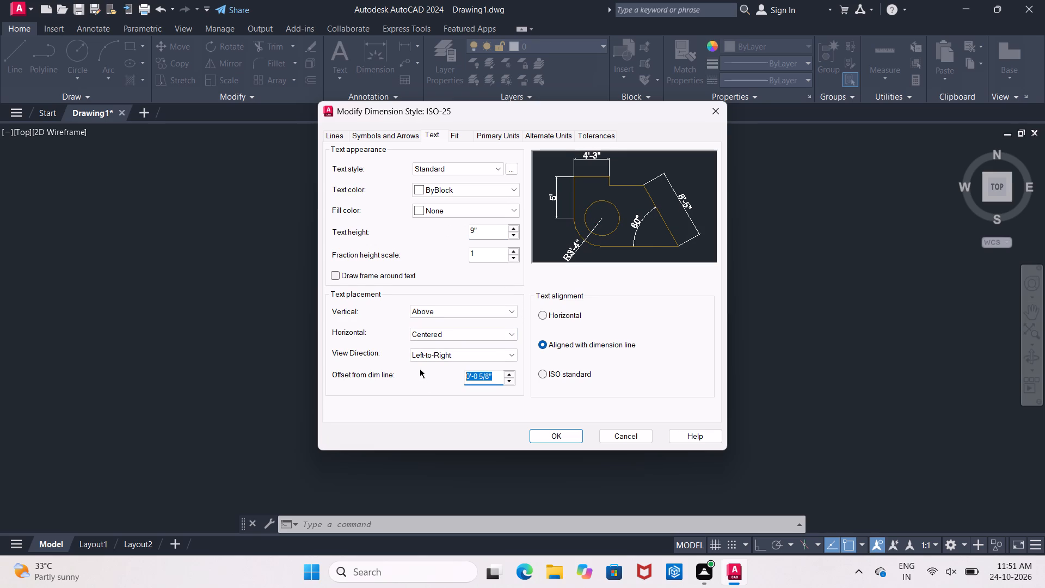
key(2)
key(shift+quotedbl)
Set the ISO-25 dimension style's arrow size and center mark size to 9" and make the style current.
click(394, 136)
drag(360, 270, 219, 275)
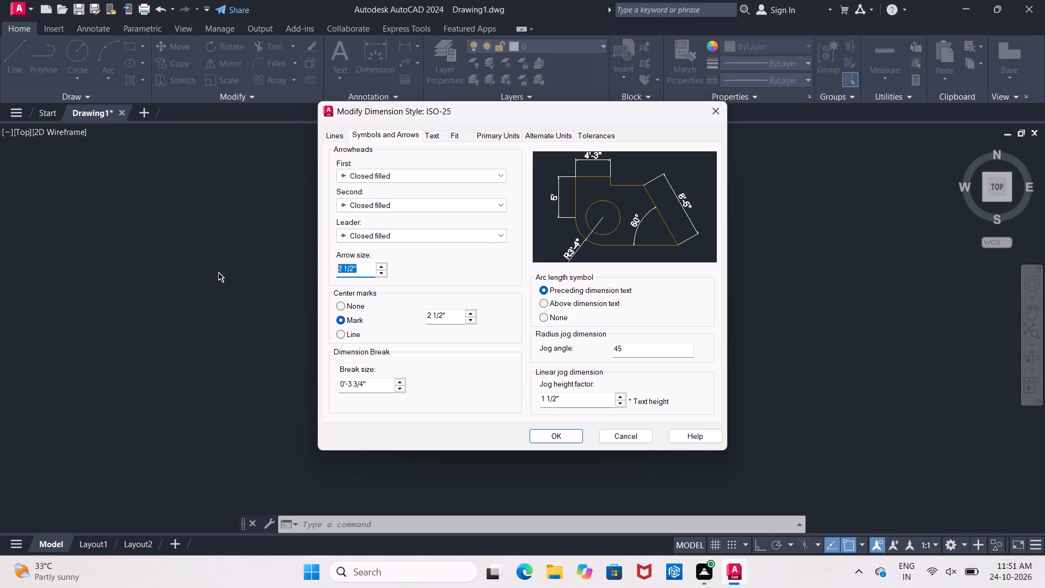
text(9")
click(513, 397)
drag(448, 312, 374, 307)
text(9")
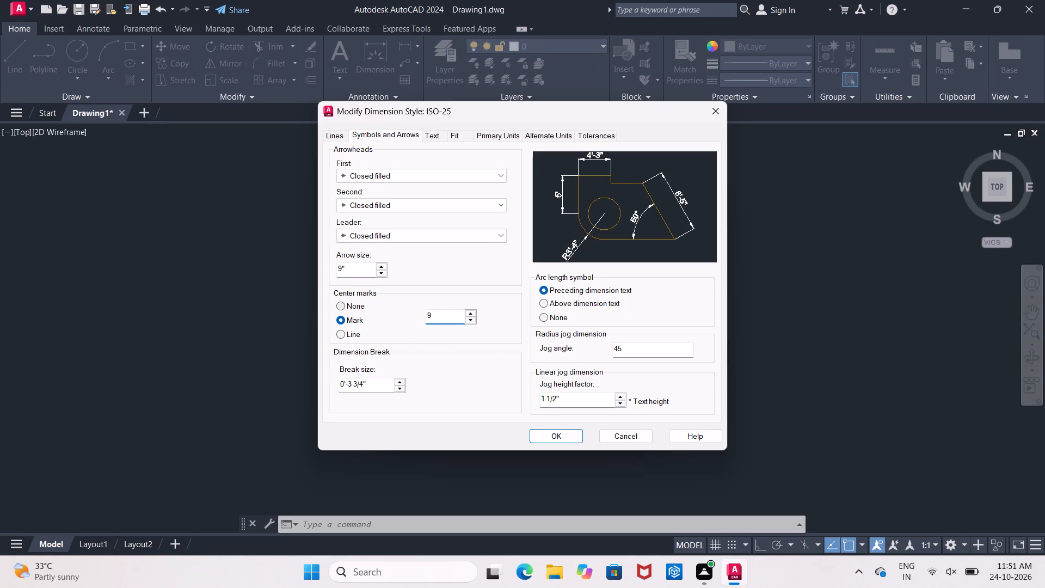
drag(453, 373, 456, 381)
click(551, 438)
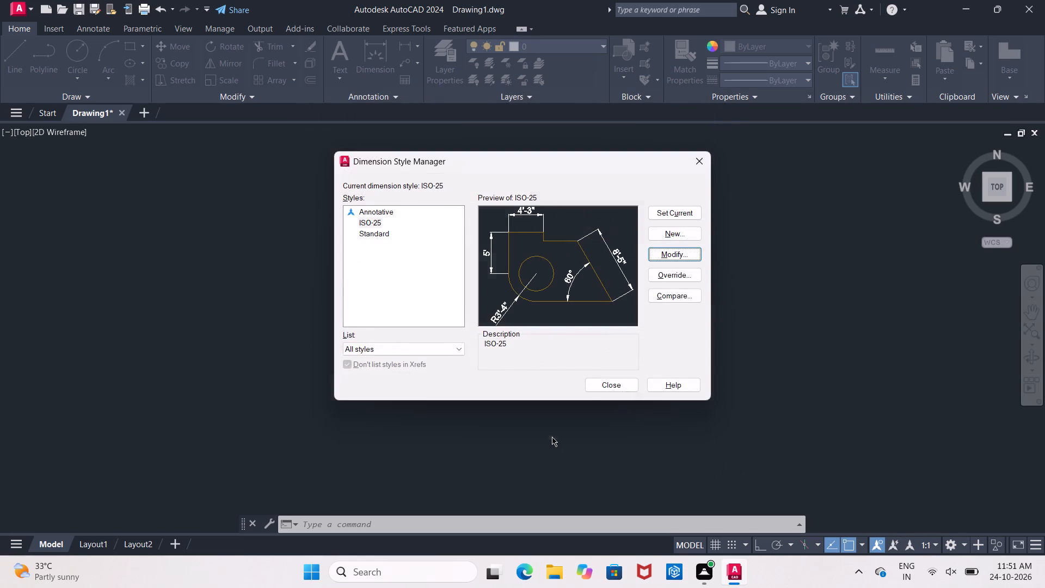
click(673, 213)
click(612, 382)
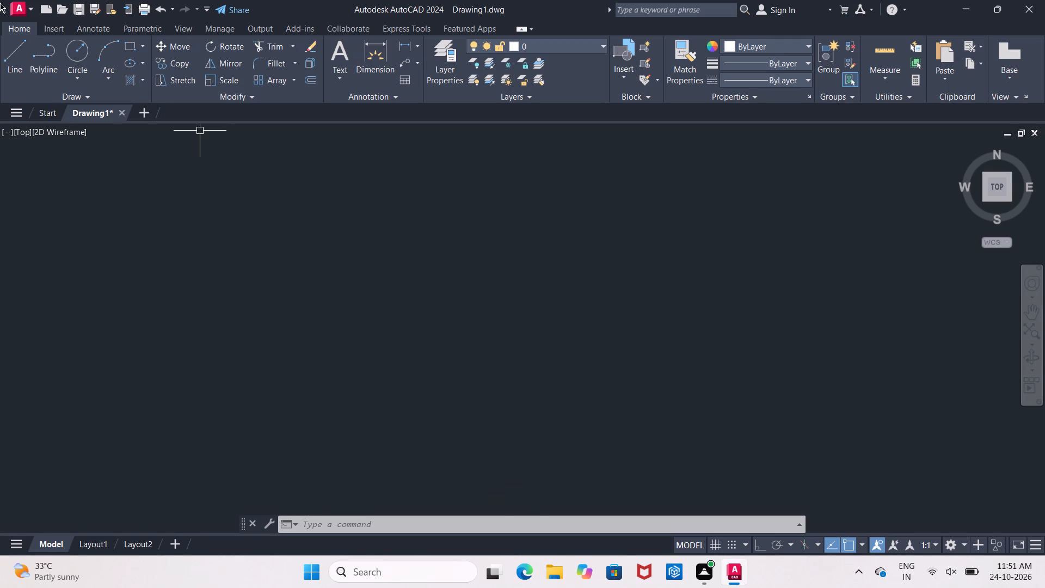
With Ortho on, draw a horizontal line 10'4.5" long as the bottom side of the first room.
click(16, 51)
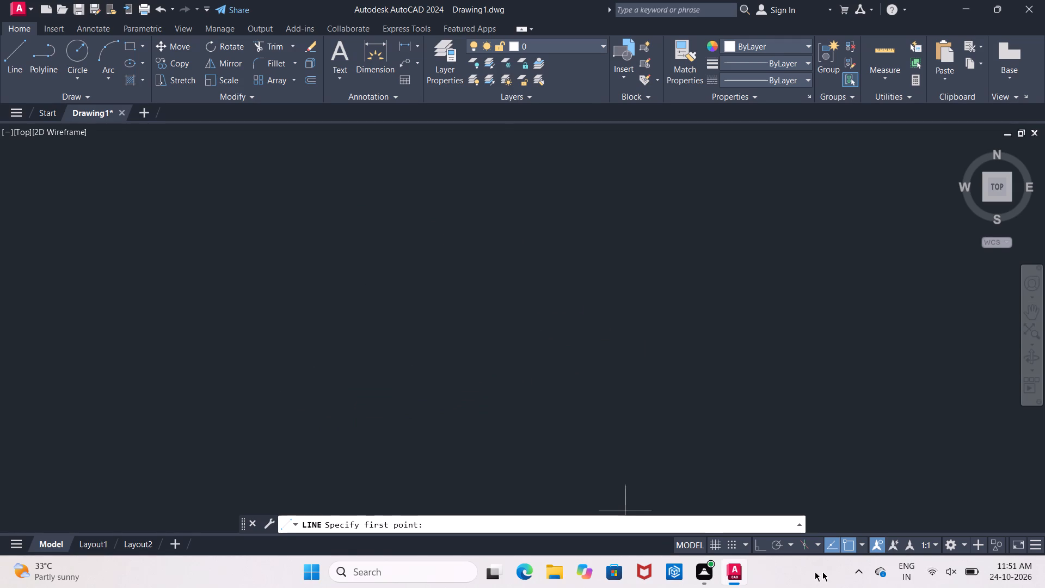
click(758, 544)
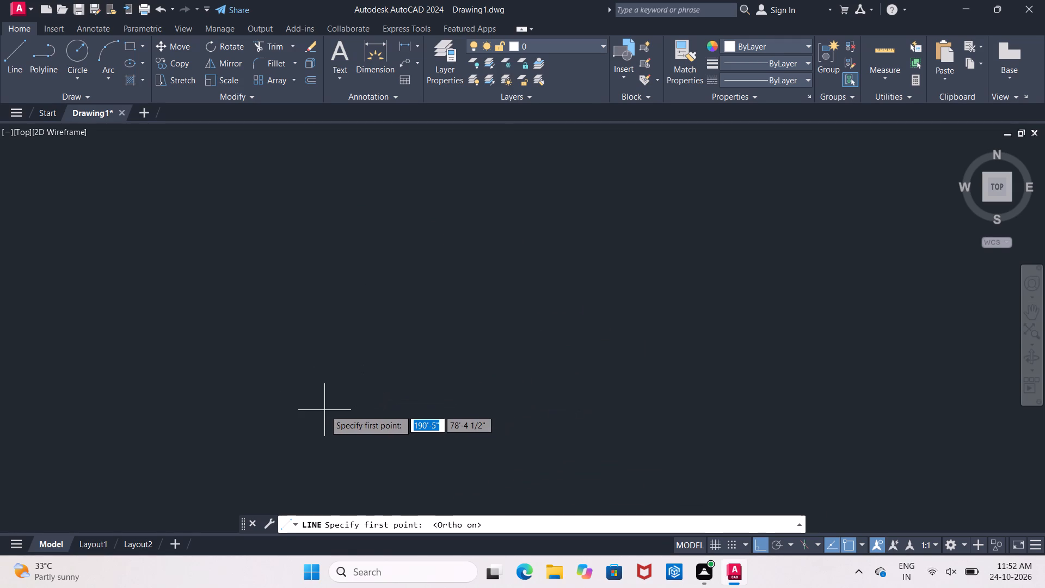
click(324, 410)
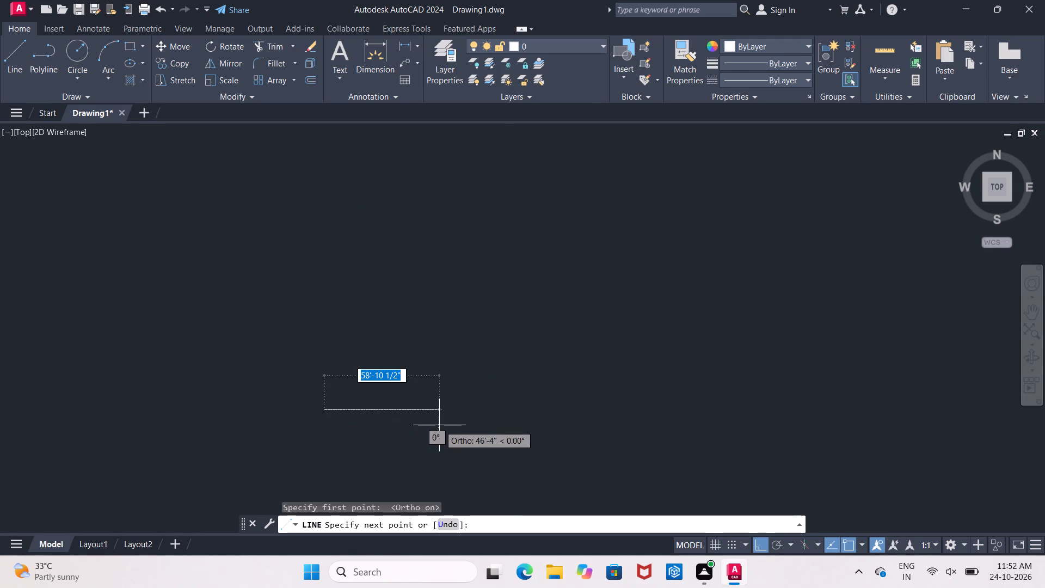
text(10'4.5)
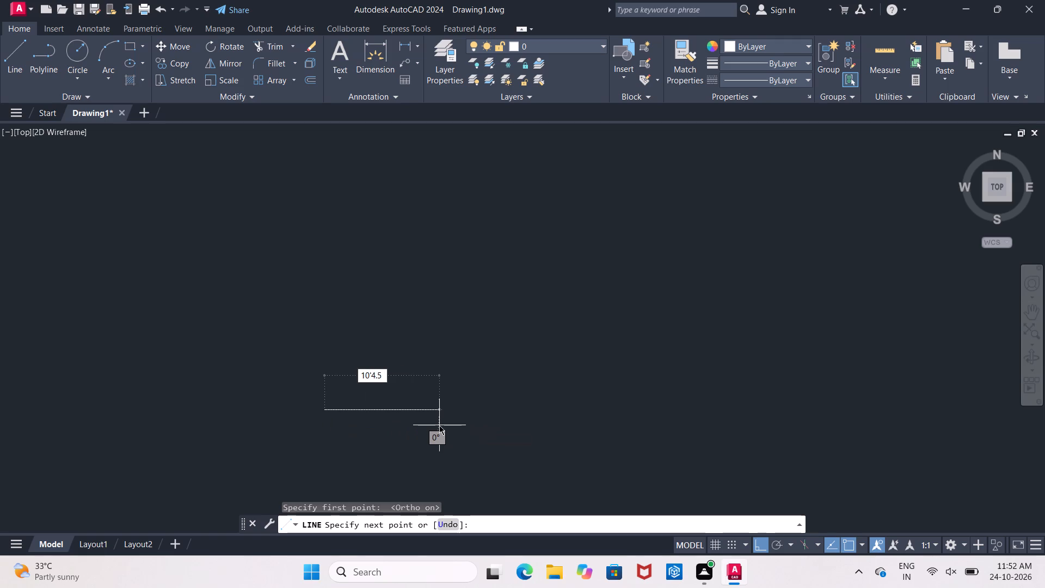
key(shift+quotedbl)
key(Return)
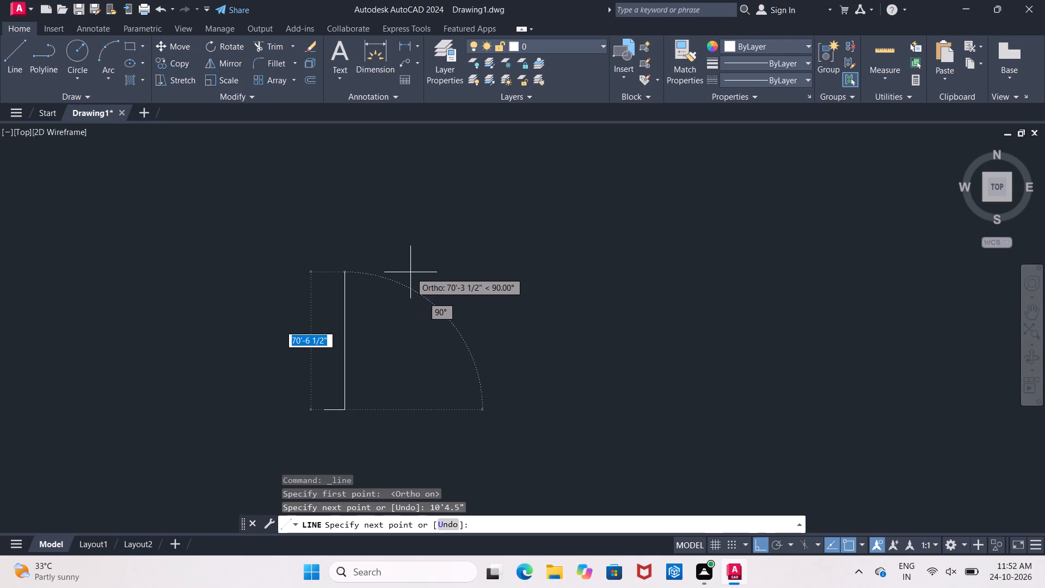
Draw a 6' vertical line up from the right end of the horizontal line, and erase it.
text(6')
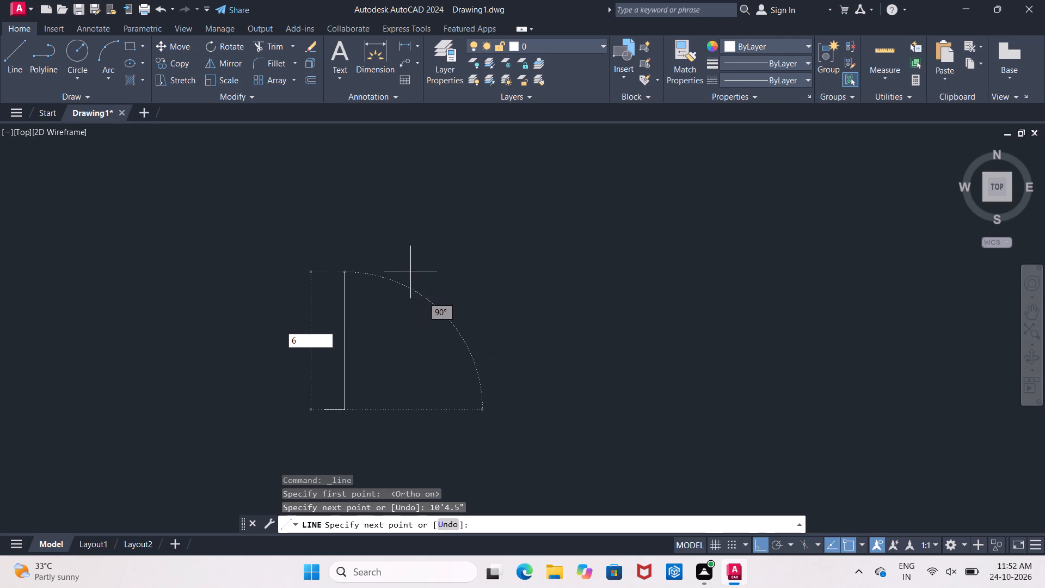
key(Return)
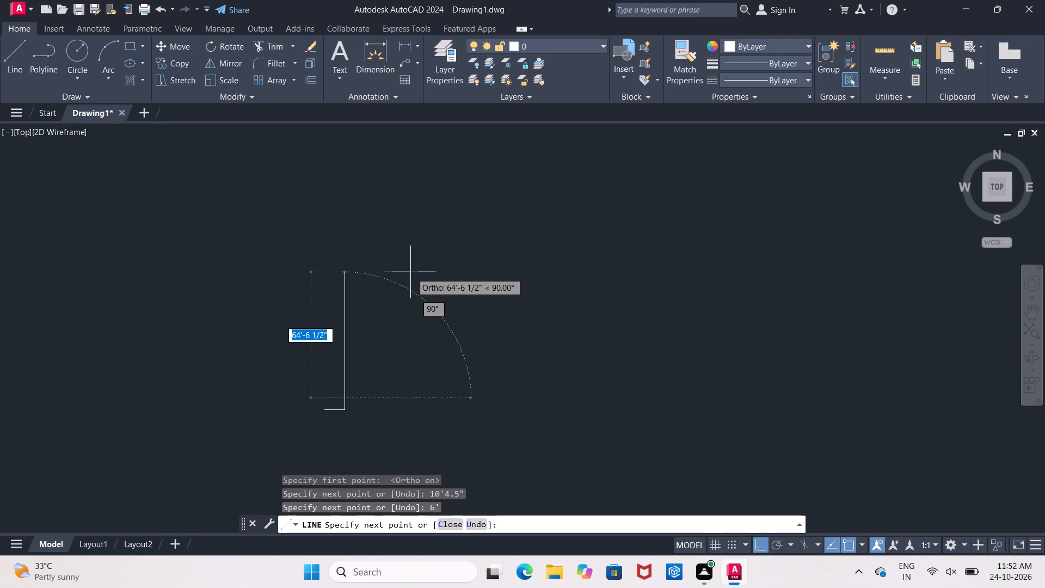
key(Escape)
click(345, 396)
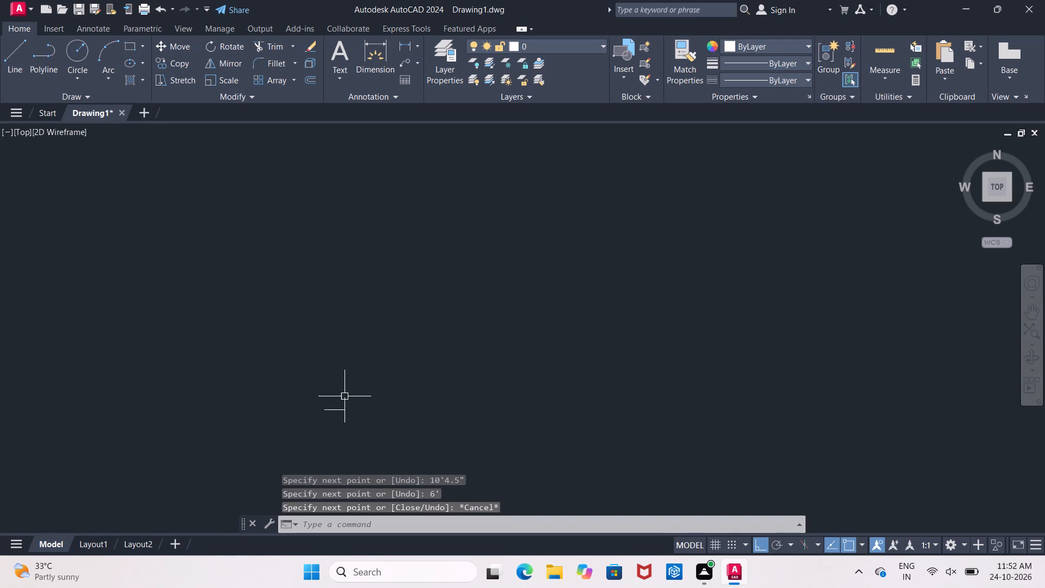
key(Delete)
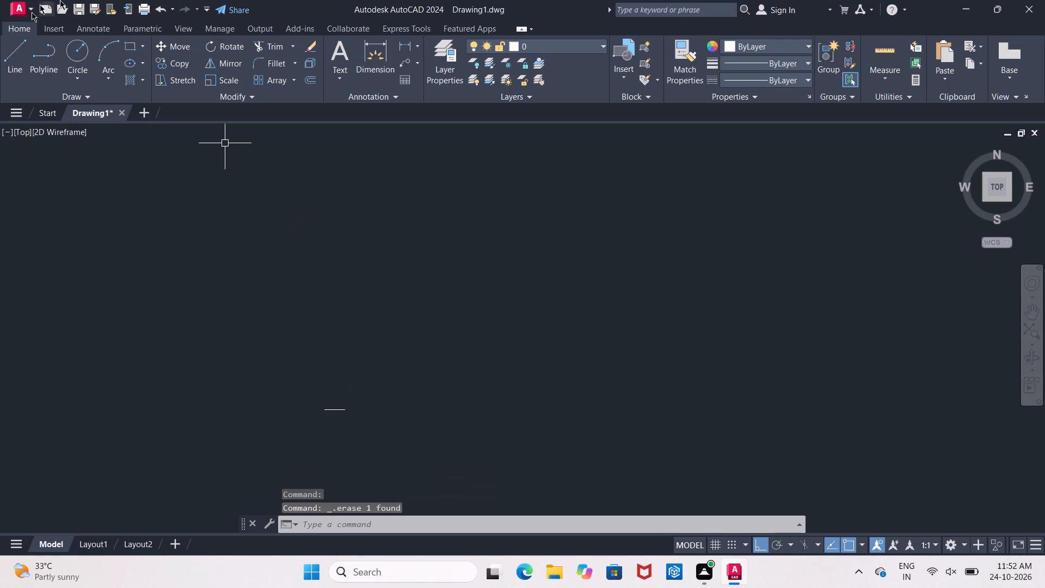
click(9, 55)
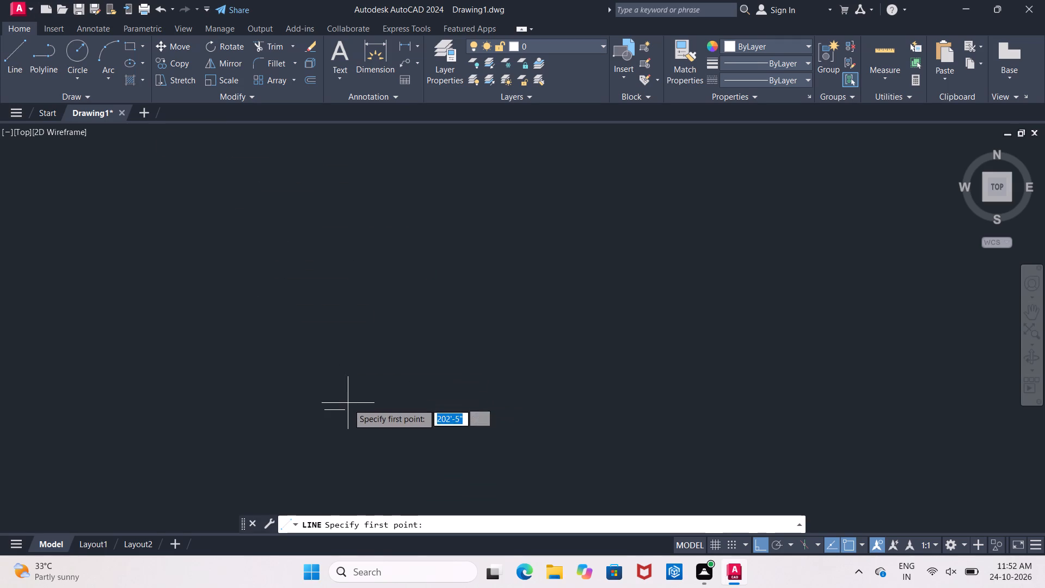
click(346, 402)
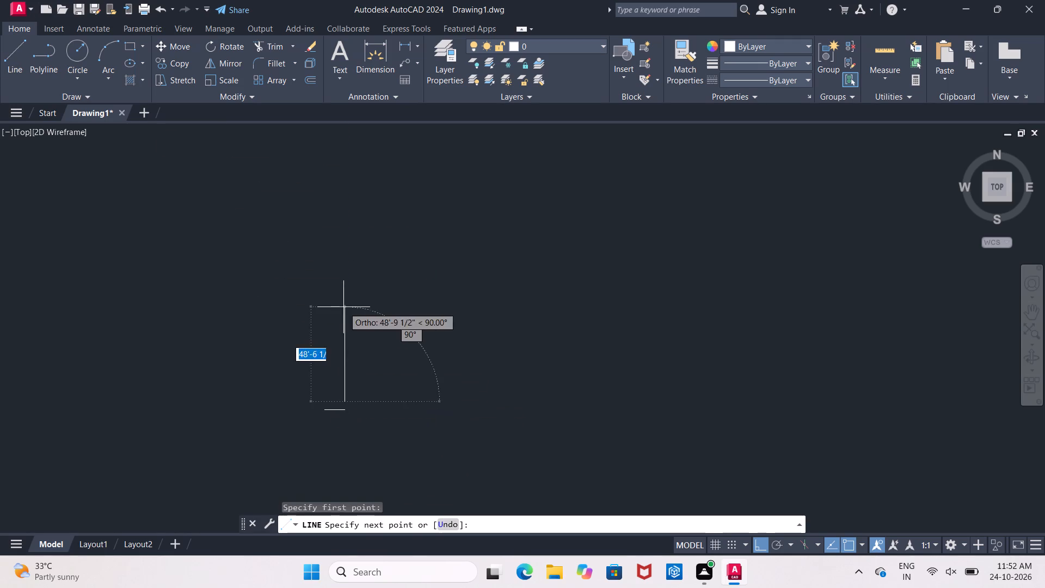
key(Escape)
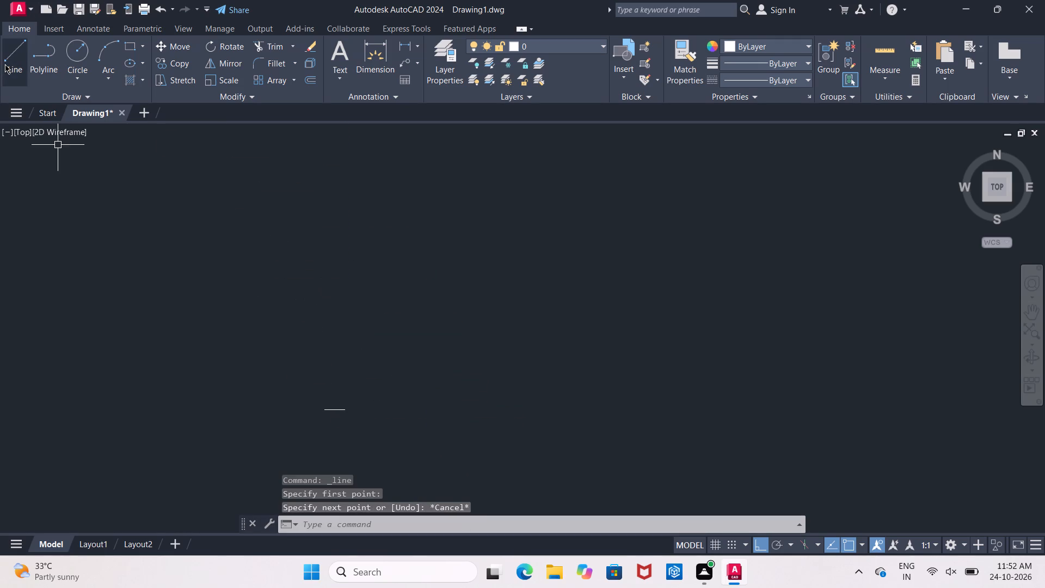
Complete the room rectangle from the bottom line's right end with lines 9' up, 10'4.5" left and 9' down.
click(5, 64)
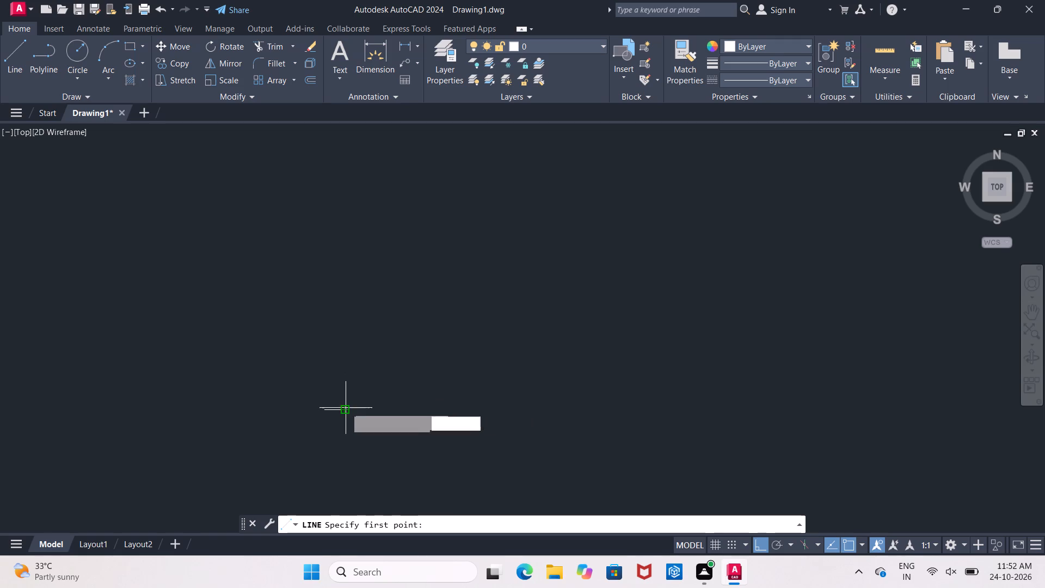
click(345, 408)
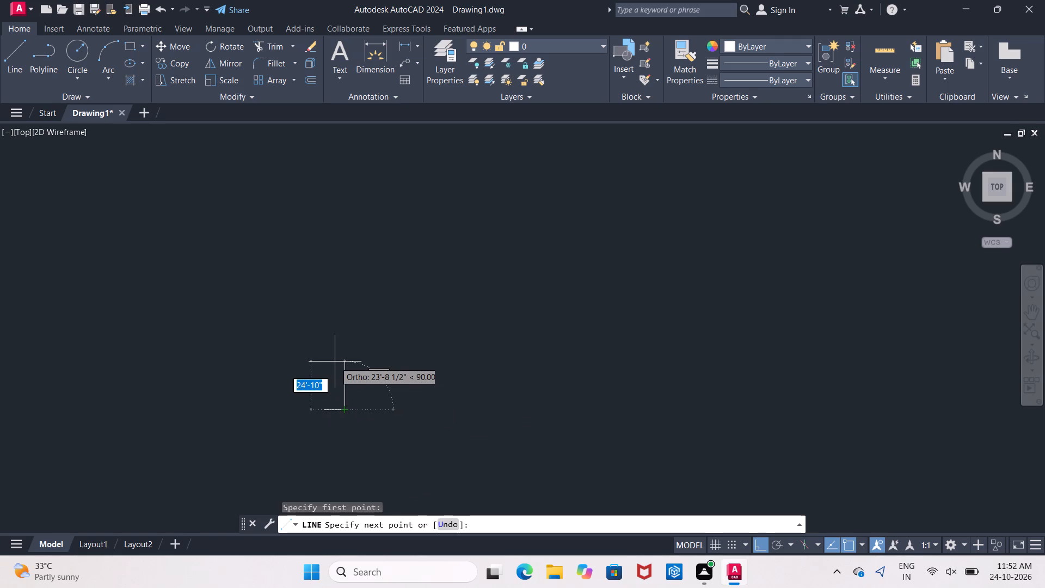
text(9')
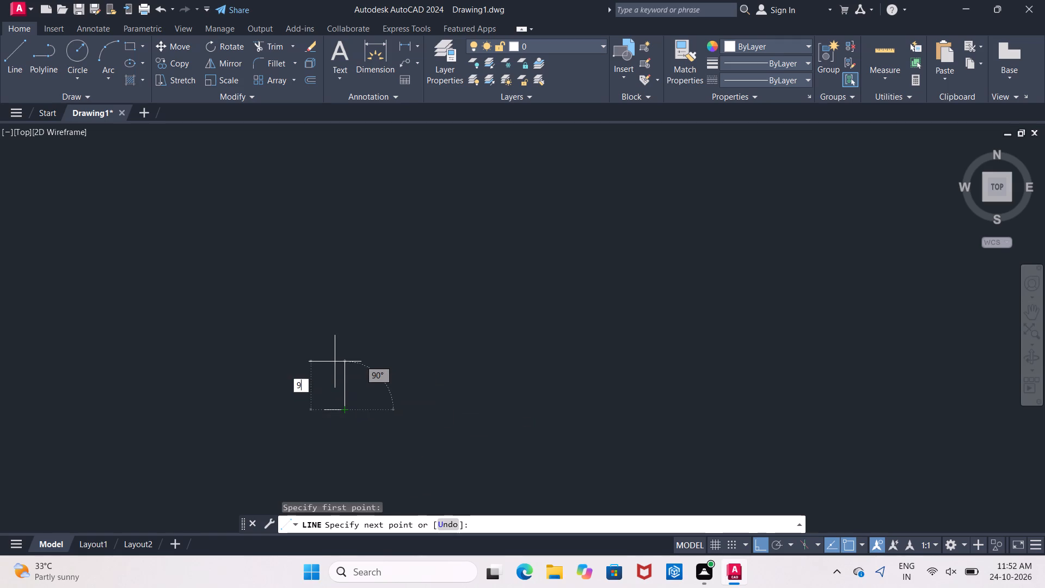
key(Return)
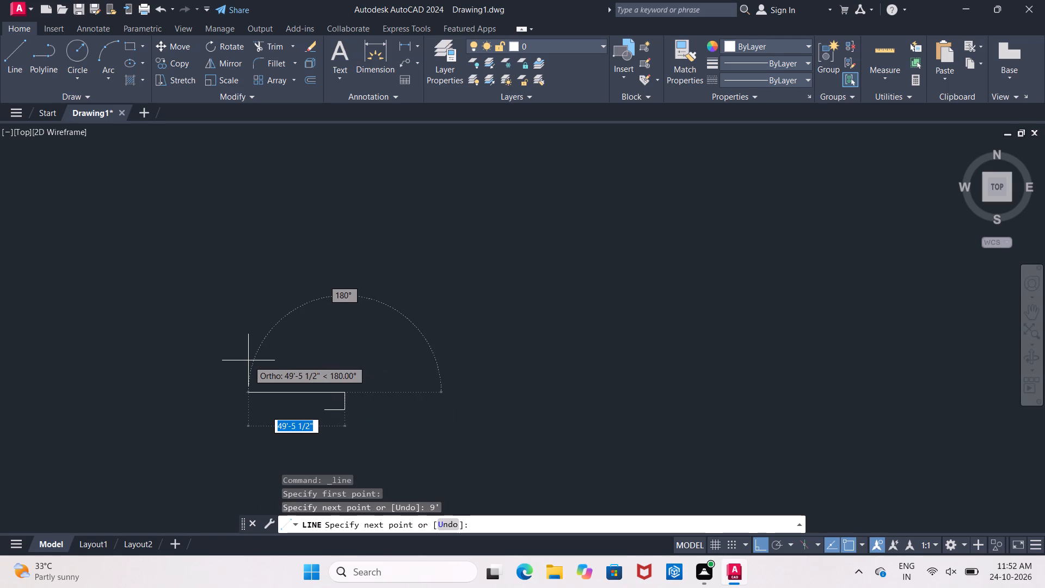
text(10'4.5")
key(Return)
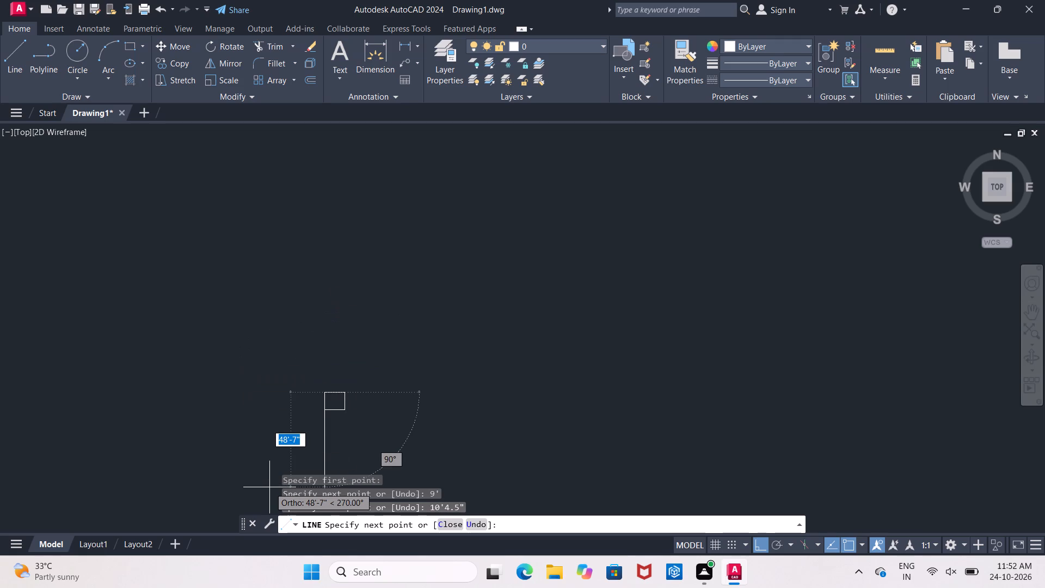
text(9')
key(Return)
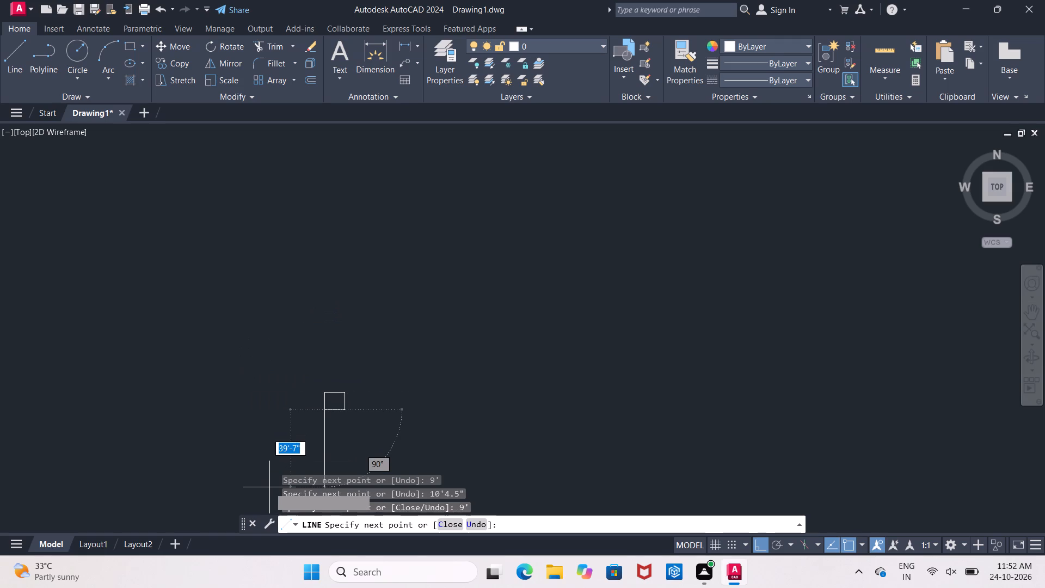
key(Escape)
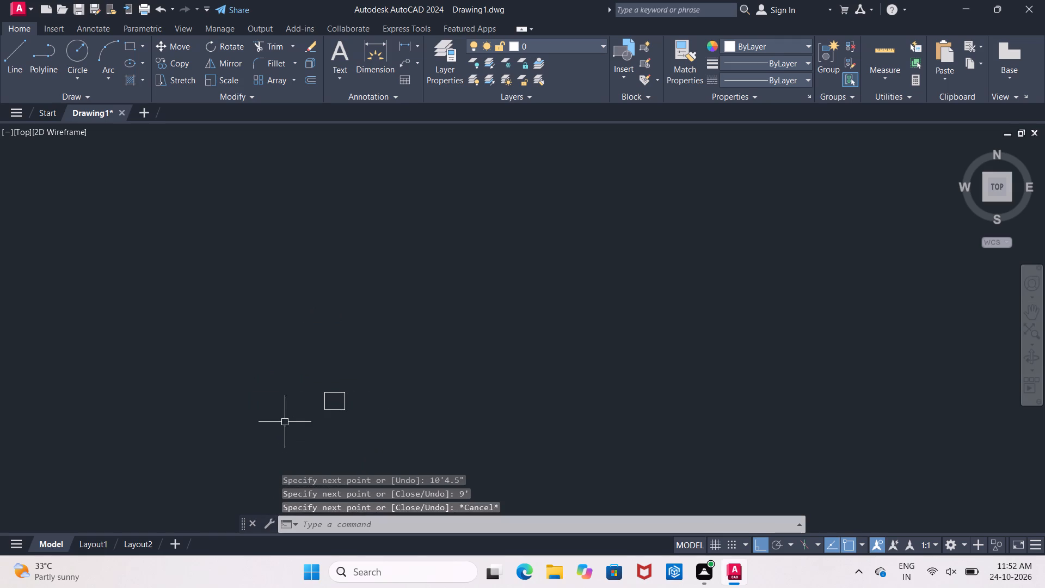
Offset the room's left, top and bottom sides outward by 9" for the exterior walls.
scroll(330, 406, up, 5)
middle_drag(333, 396, 330, 309)
key(Escape)
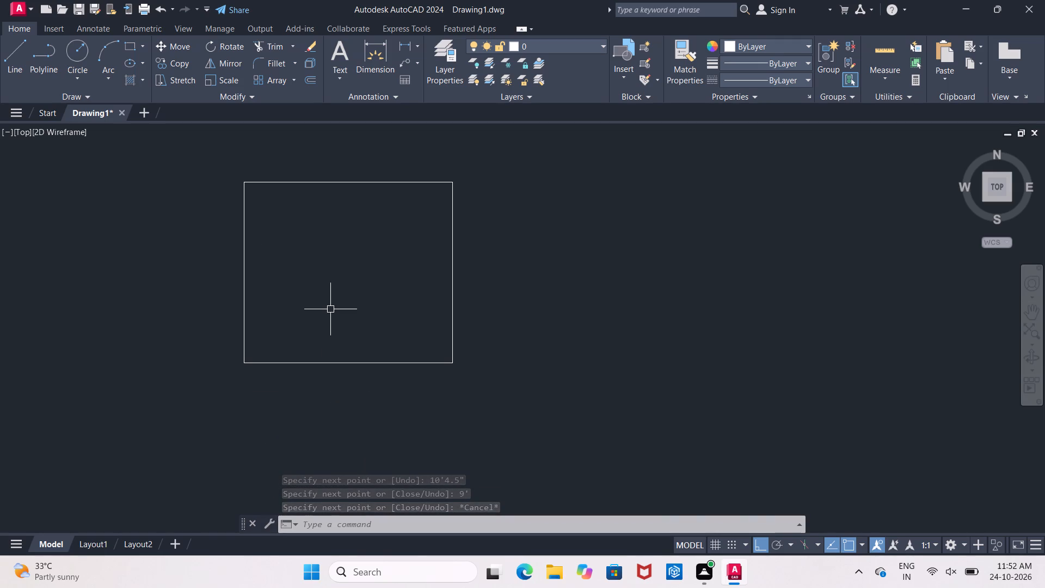
key(o)
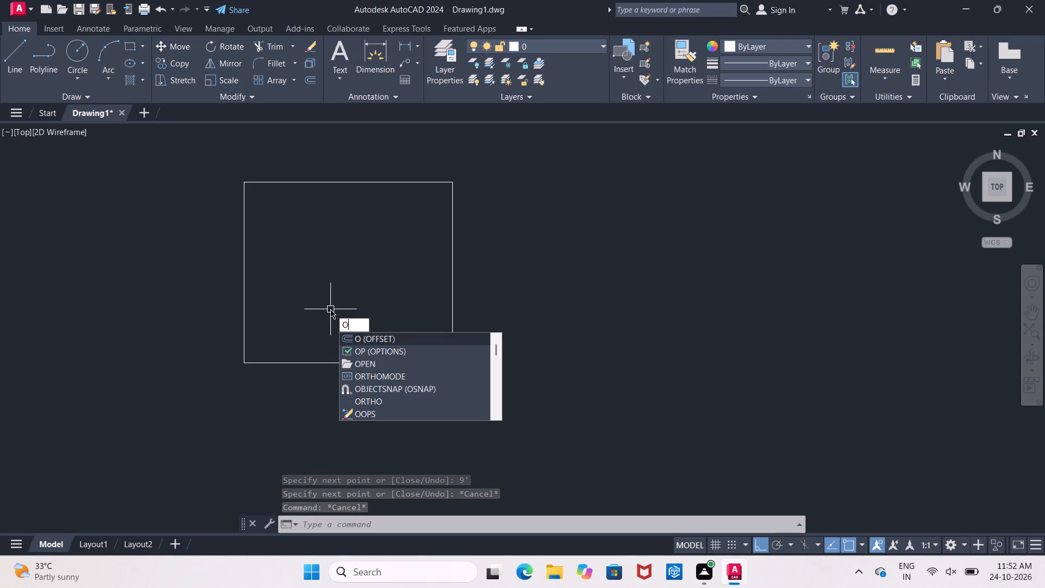
key(Return)
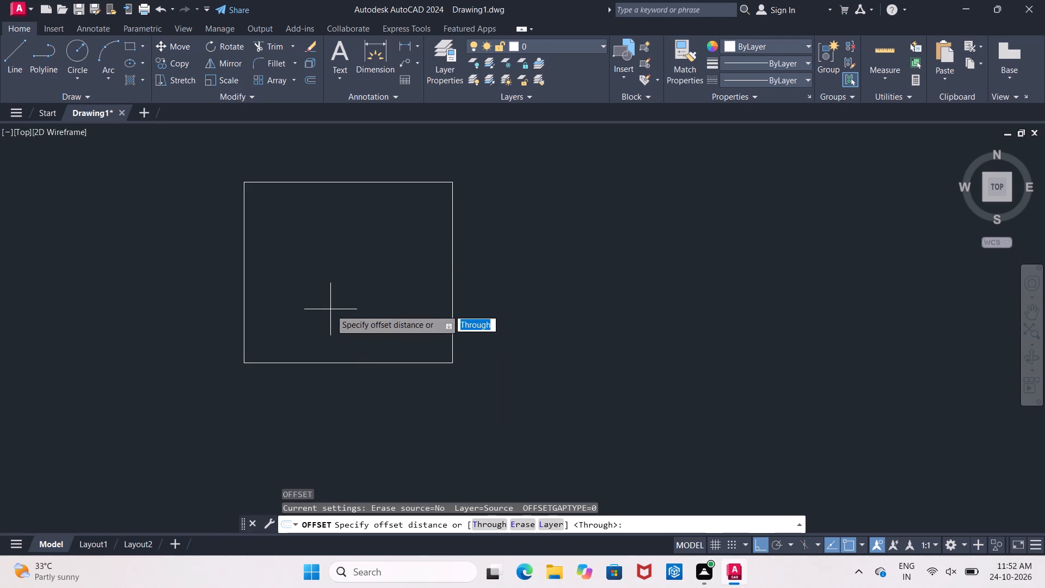
text(9")
key(Return)
click(246, 306)
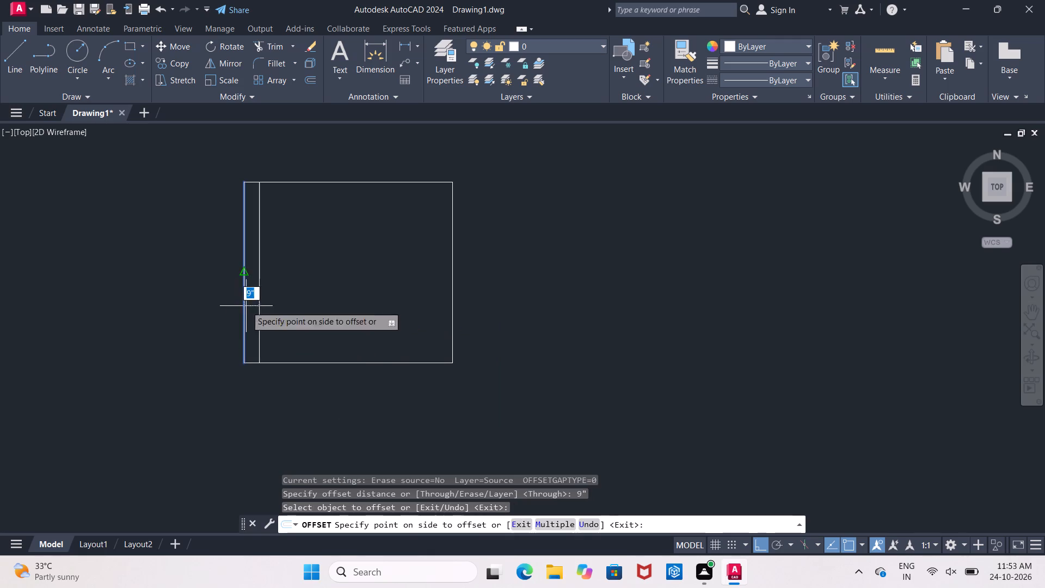
click(114, 333)
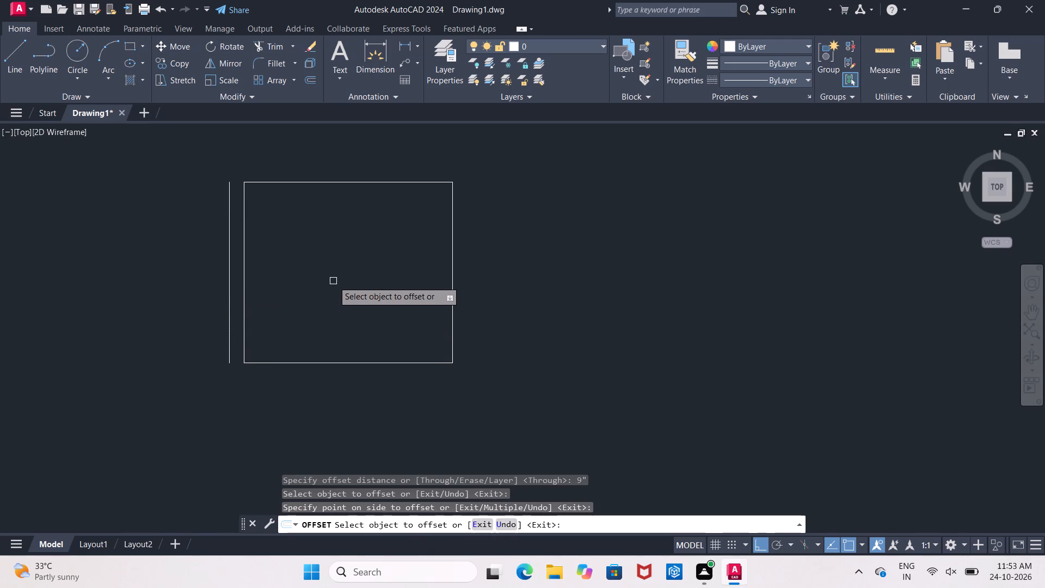
click(335, 183)
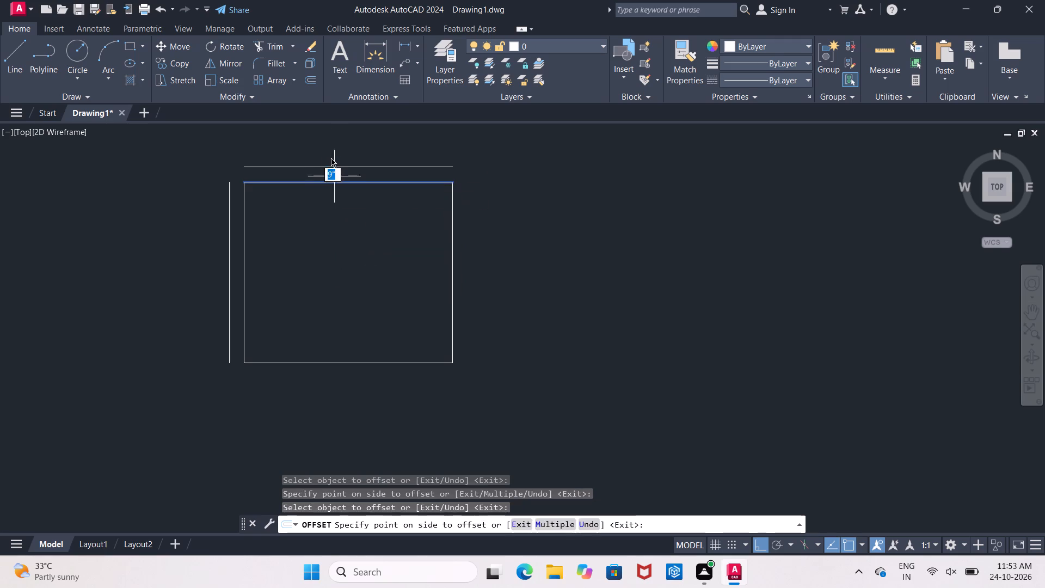
click(330, 153)
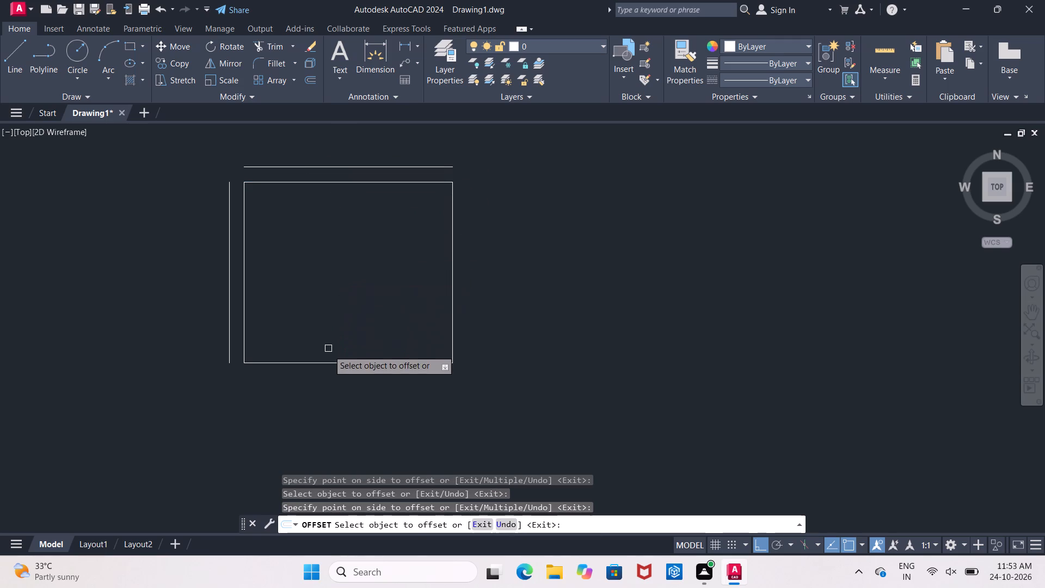
drag(327, 362, 327, 391)
click(325, 408)
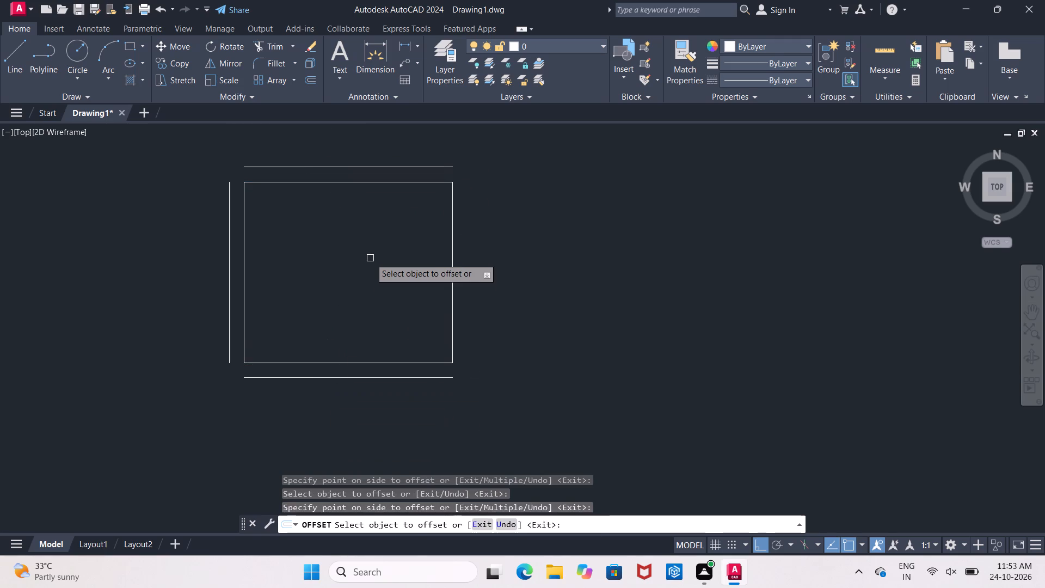
key(Return)
Offset the room's right side outward by 4" for the interior partition wall.
key(Return)
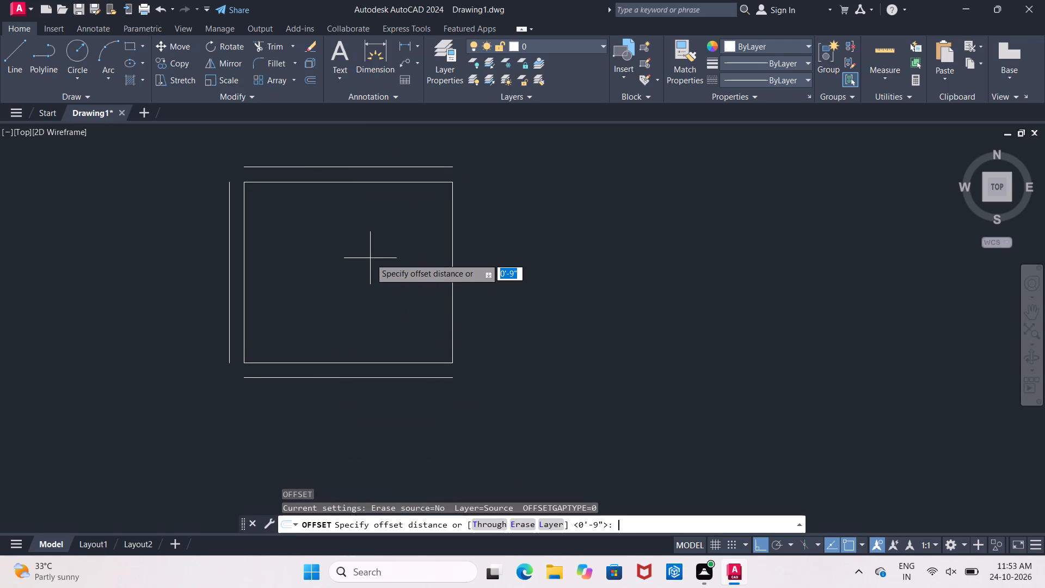
text(4")
key(Return)
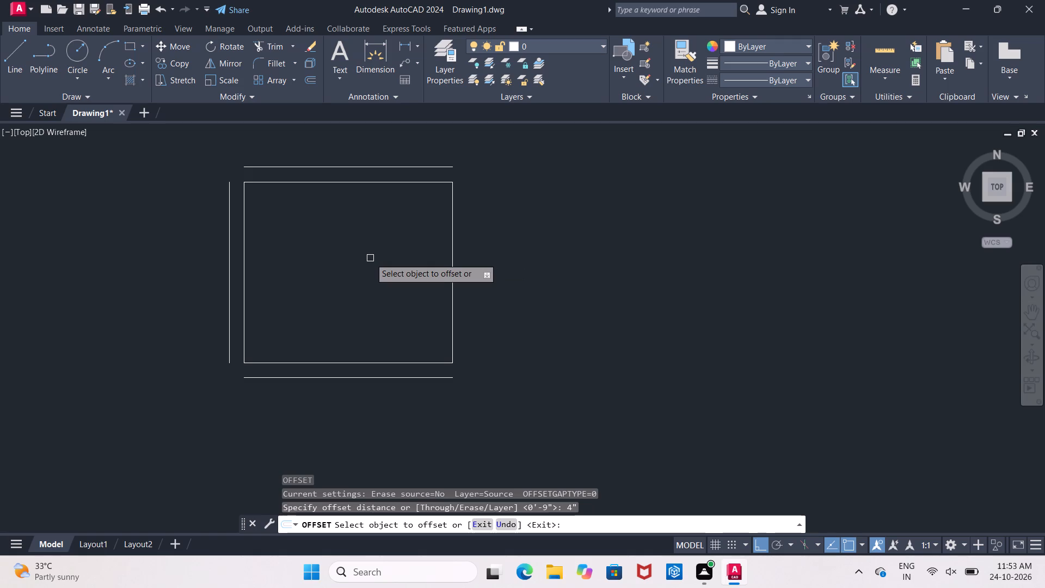
click(452, 298)
click(509, 301)
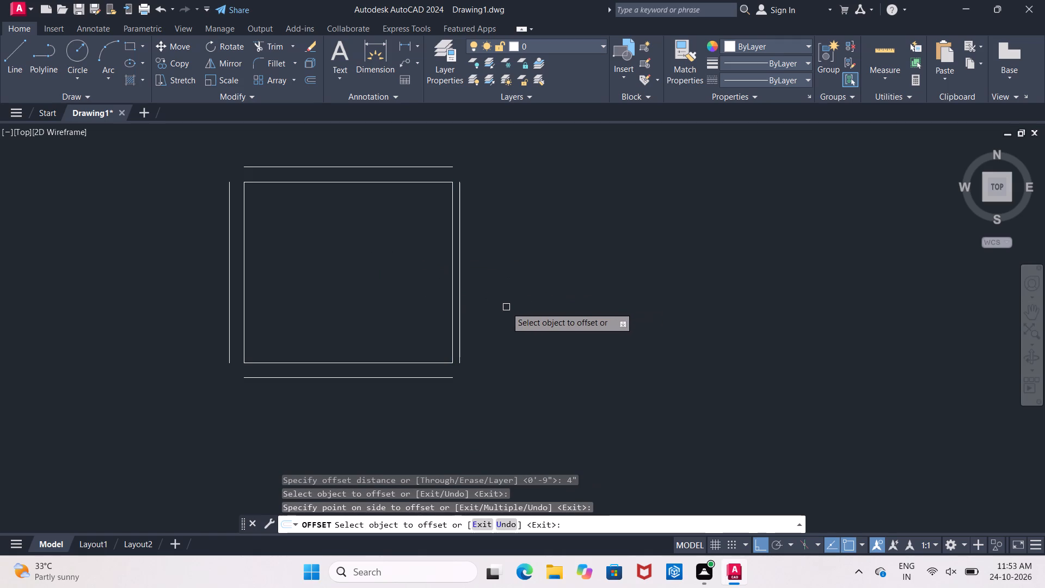
key(Return)
Offset the outer line of the 4" partition wall 5' to the right to set the adjoining space's width.
key(Return)
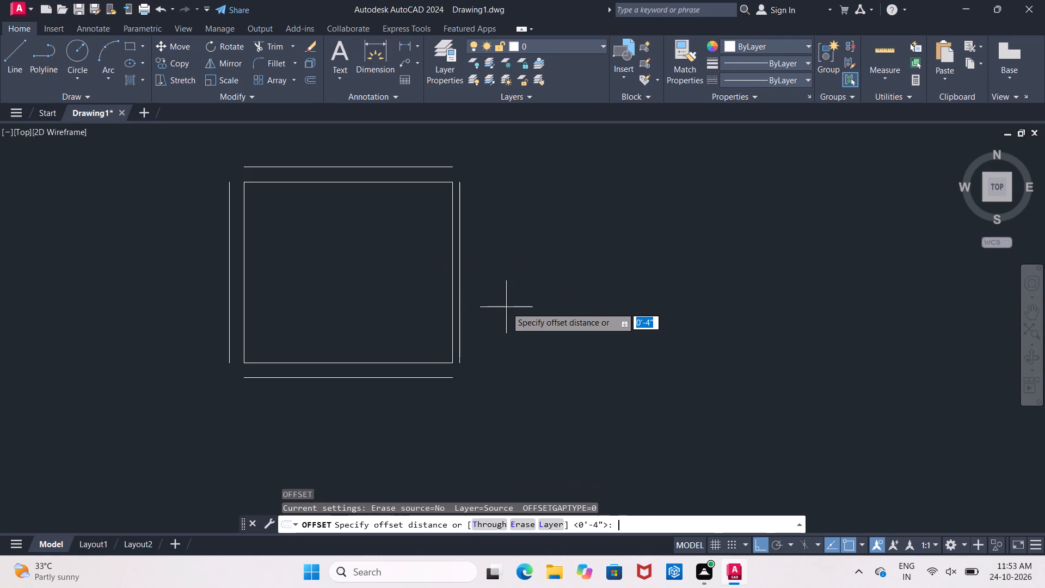
key(5)
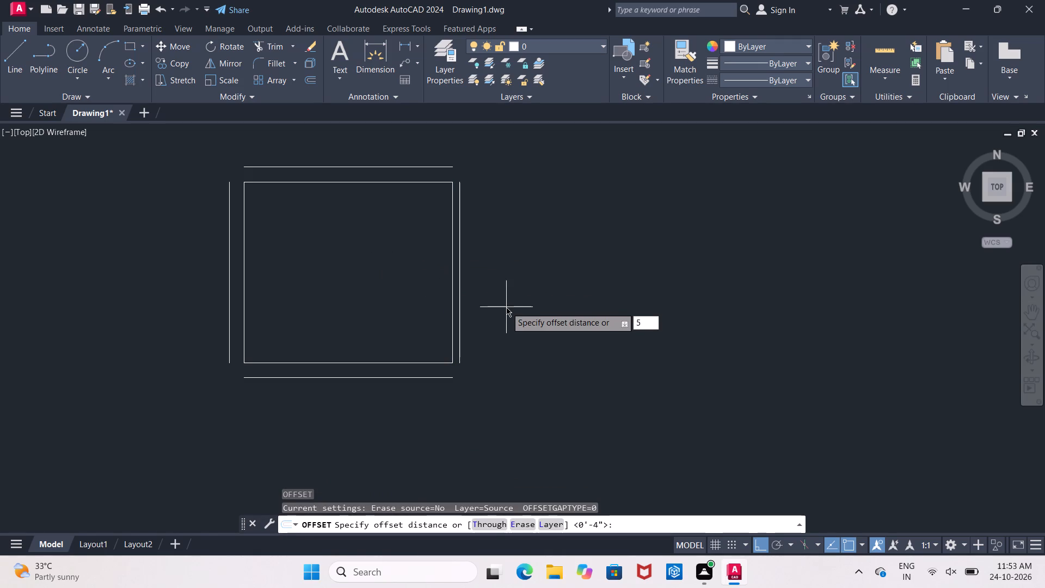
key(apostrophe)
key(Return)
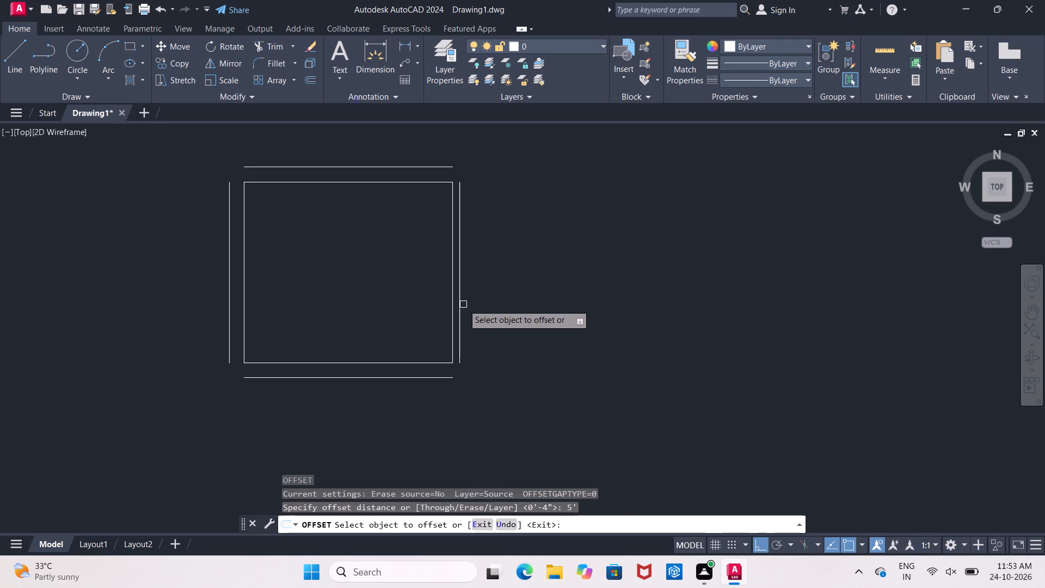
click(461, 308)
click(576, 313)
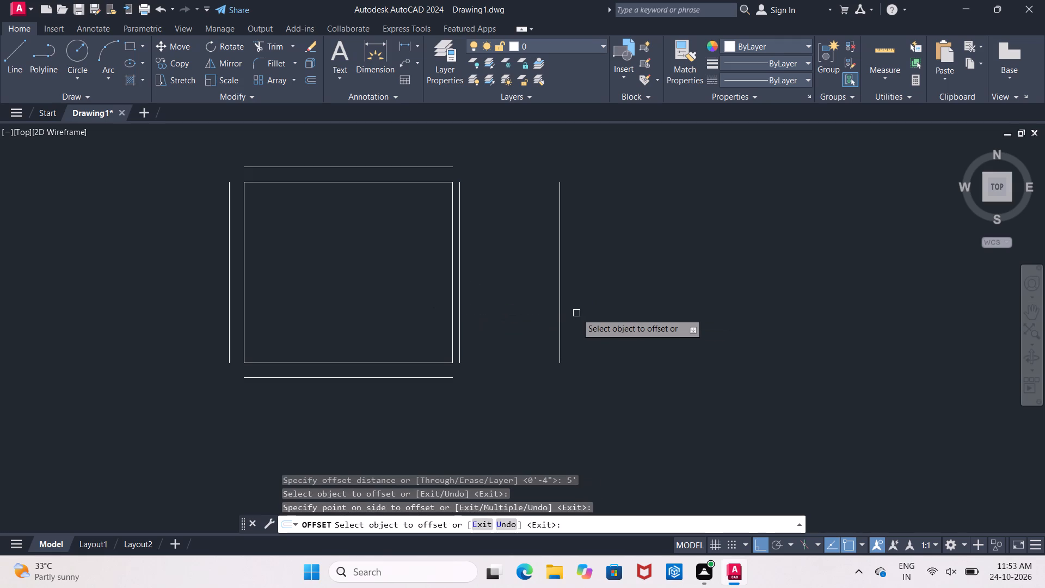
key(Return)
Offset the far-right vertical line another 4" to the right to give the second partition wall its thickness.
key(Return)
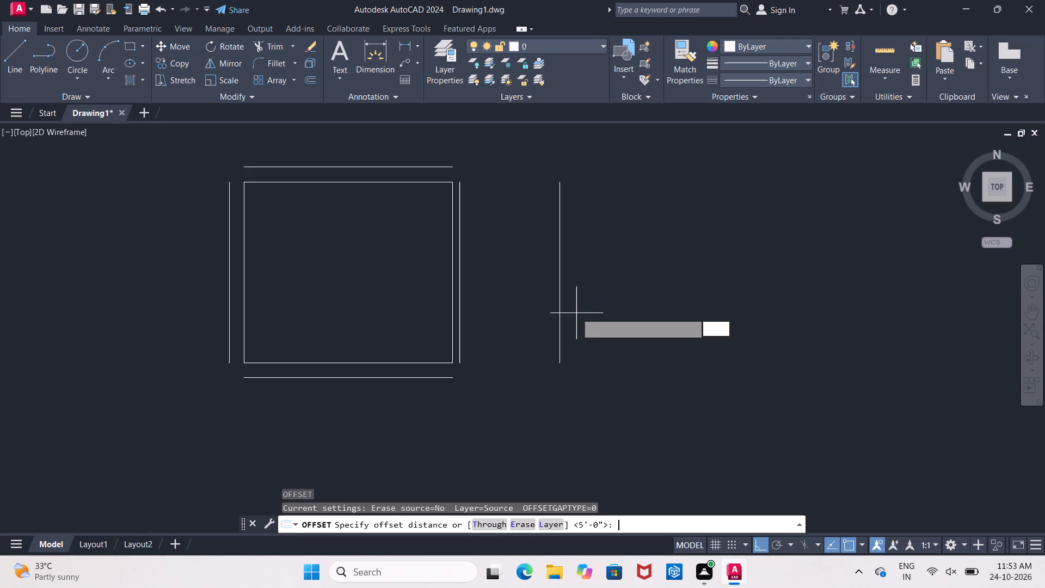
text(4")
key(Return)
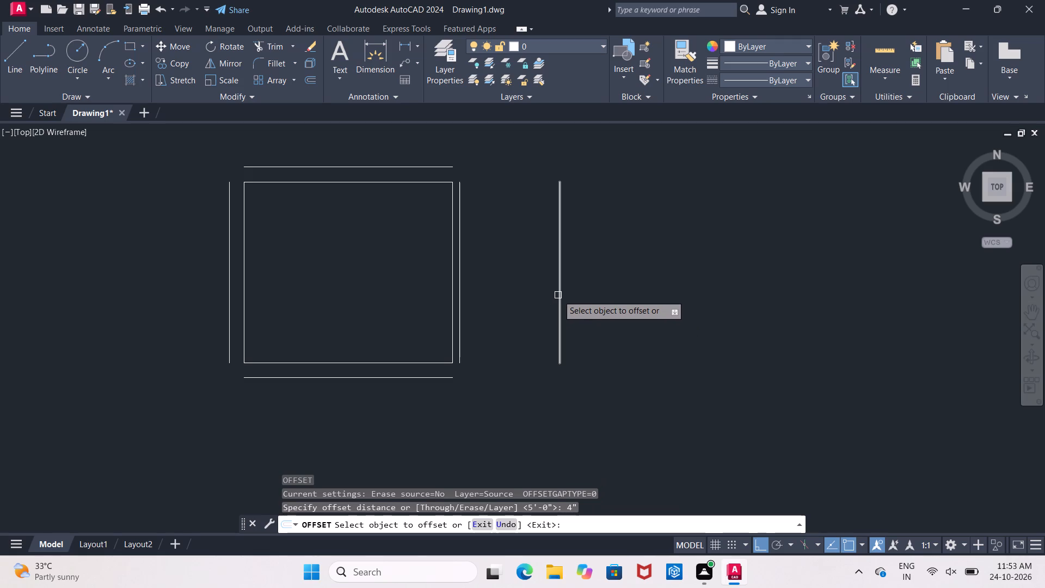
click(558, 295)
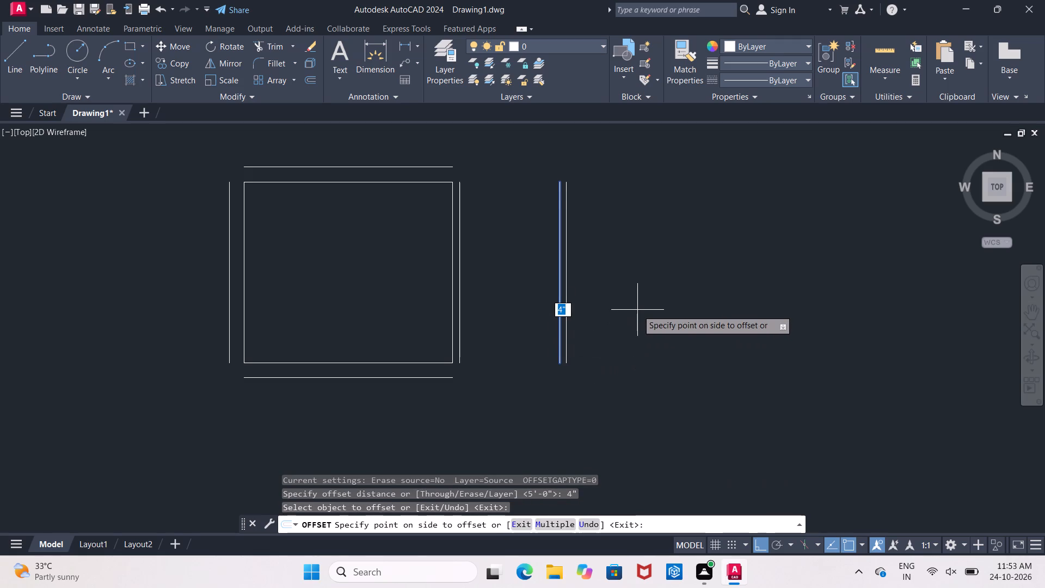
click(637, 310)
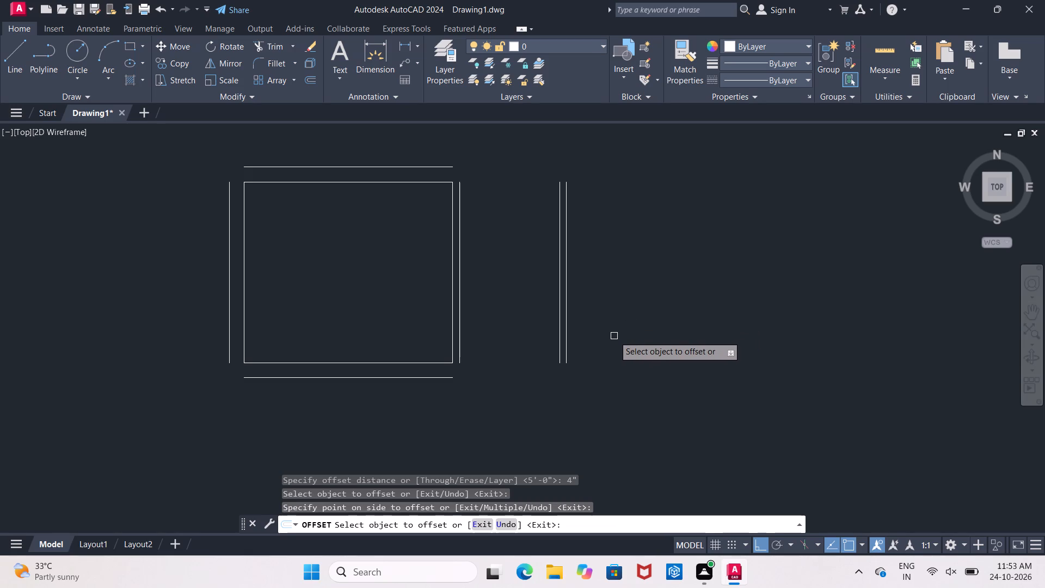
key(Escape)
Extend the wall lines using all objects as boundary edges.
key(e)
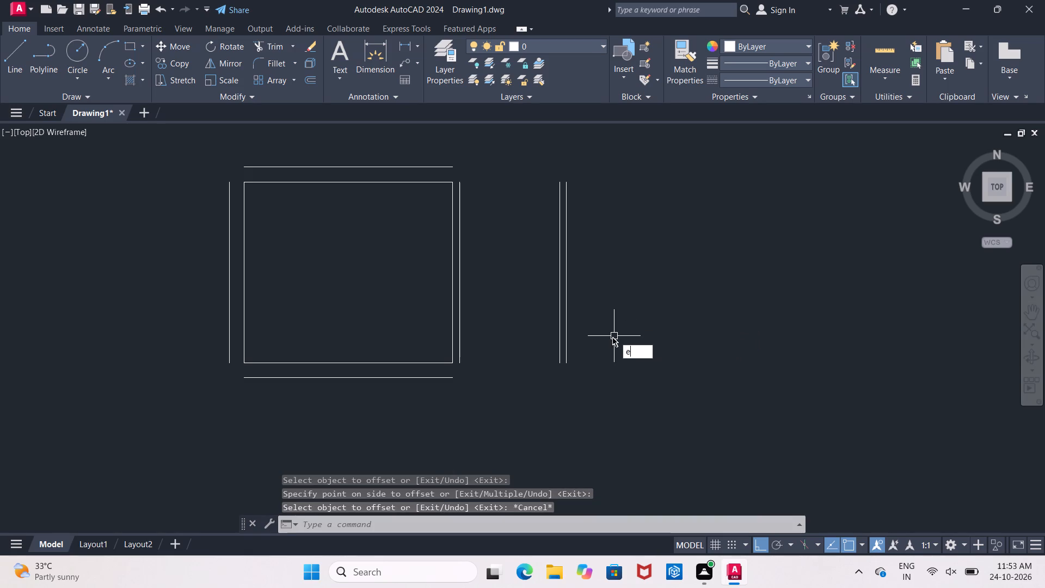
text(x)
key(space)
key(space)
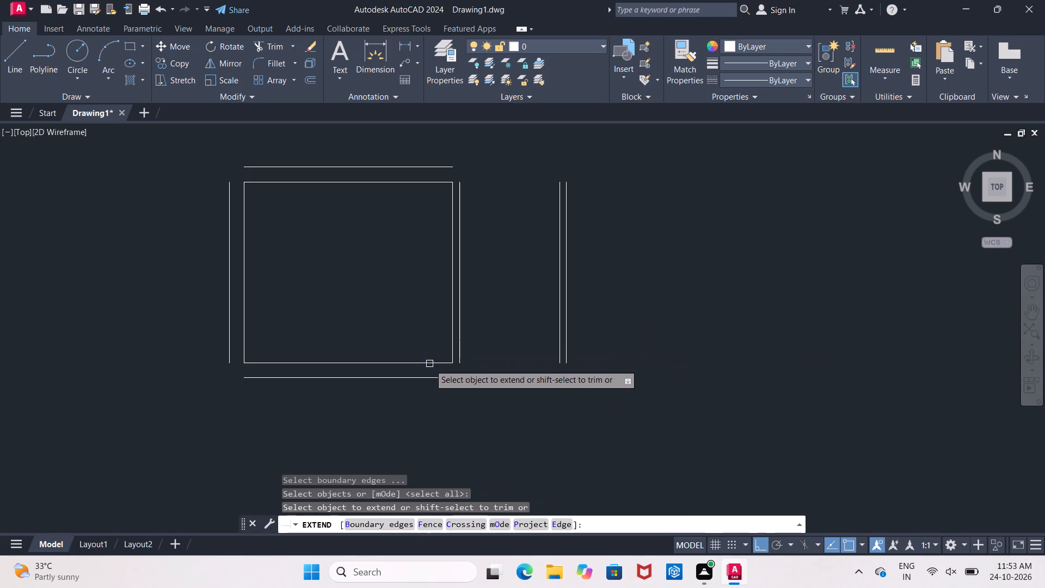
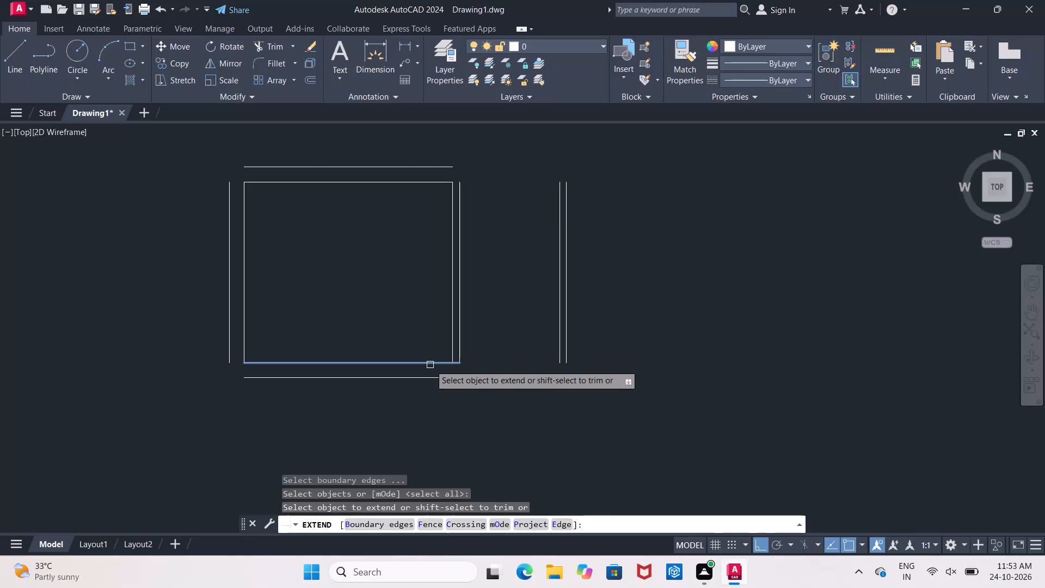
Extend the room's bottom line to the far-right partition line and to the outer left wall line.
click(430, 365)
click(444, 364)
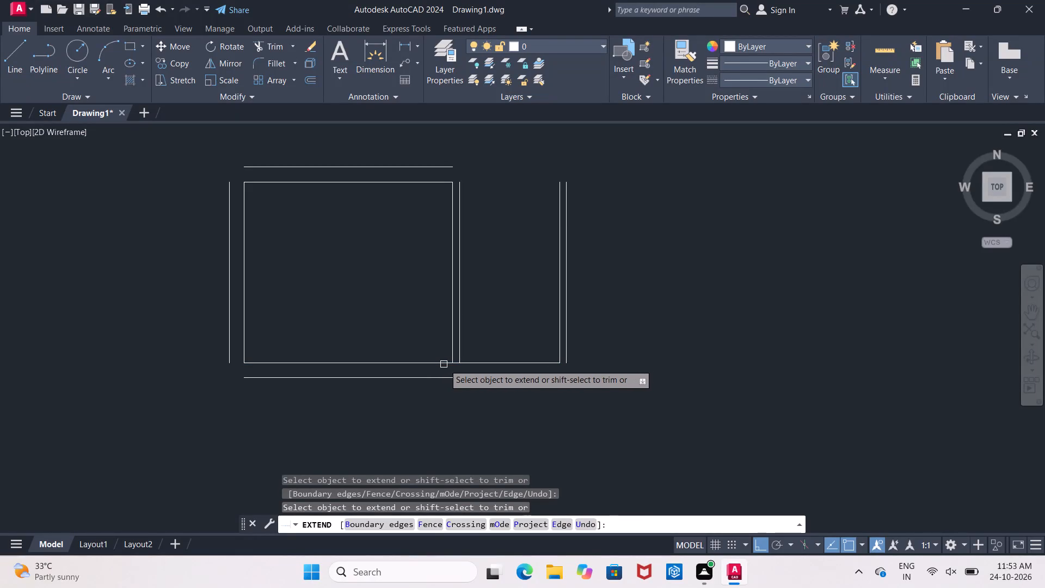
click(449, 363)
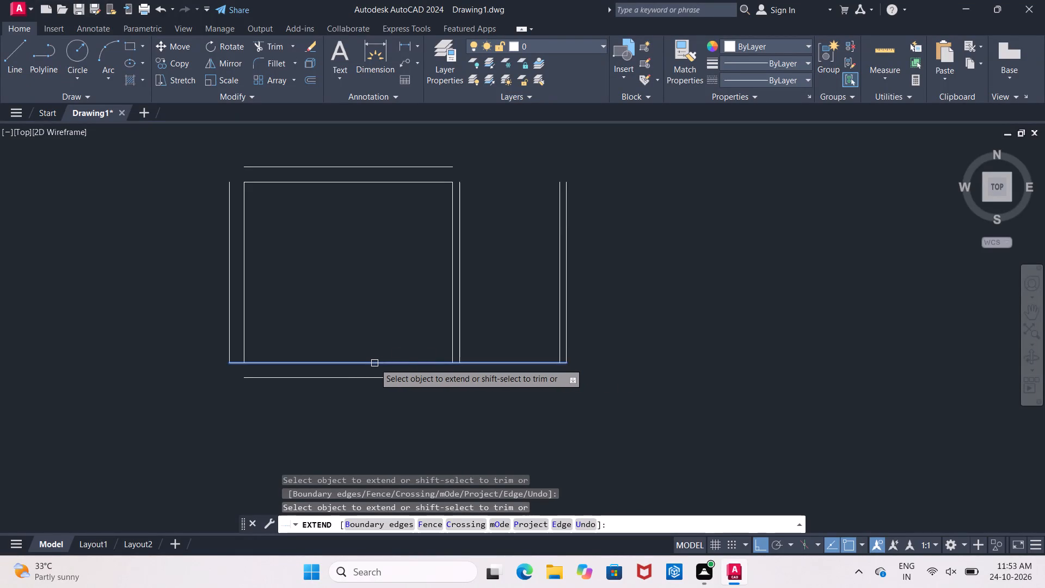
click(374, 363)
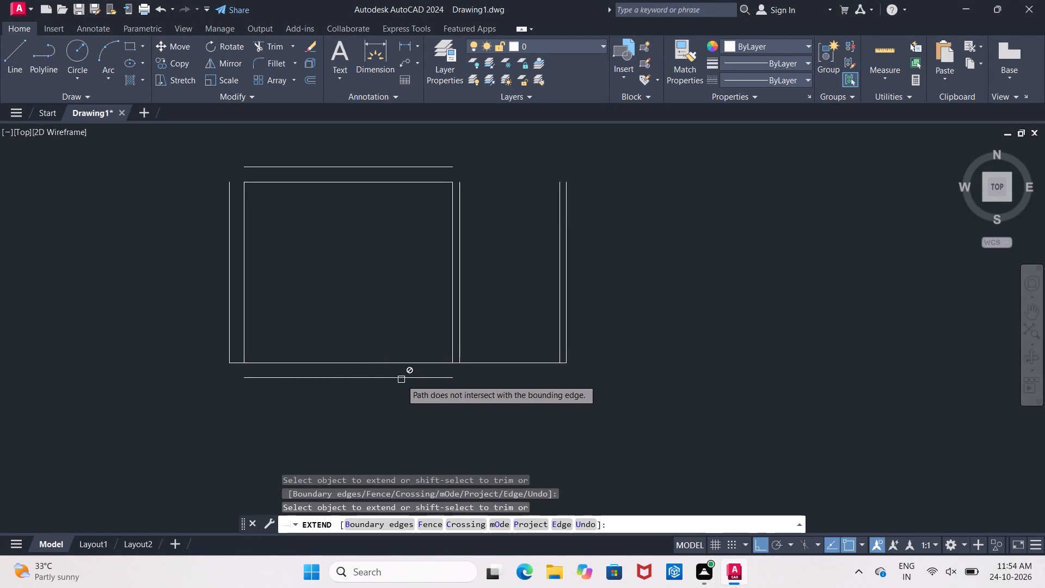
key(Escape)
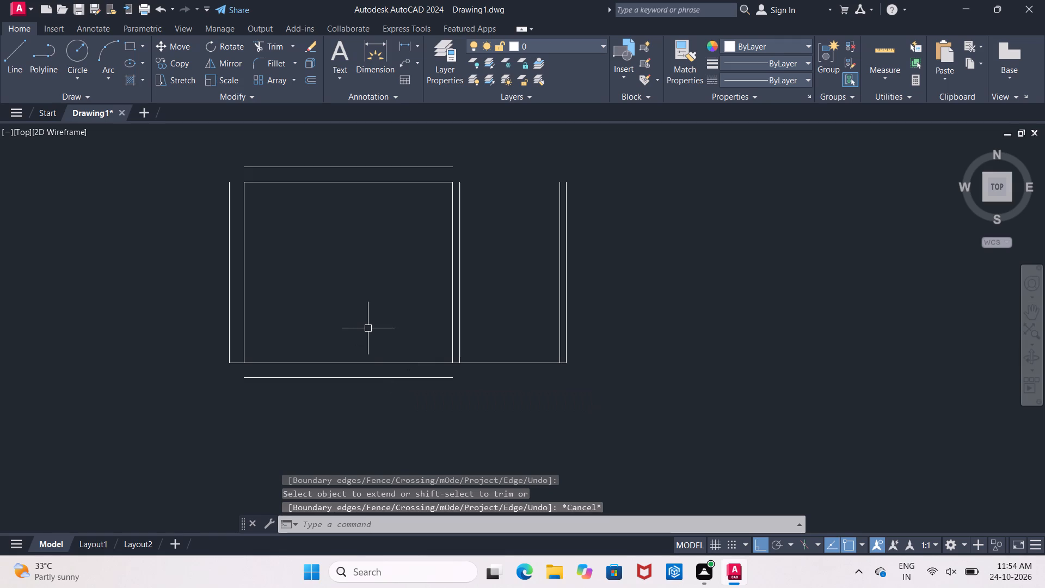
Extend the room's inner left wall line down to the outer bottom wall line.
text(ex)
key(space)
key(space)
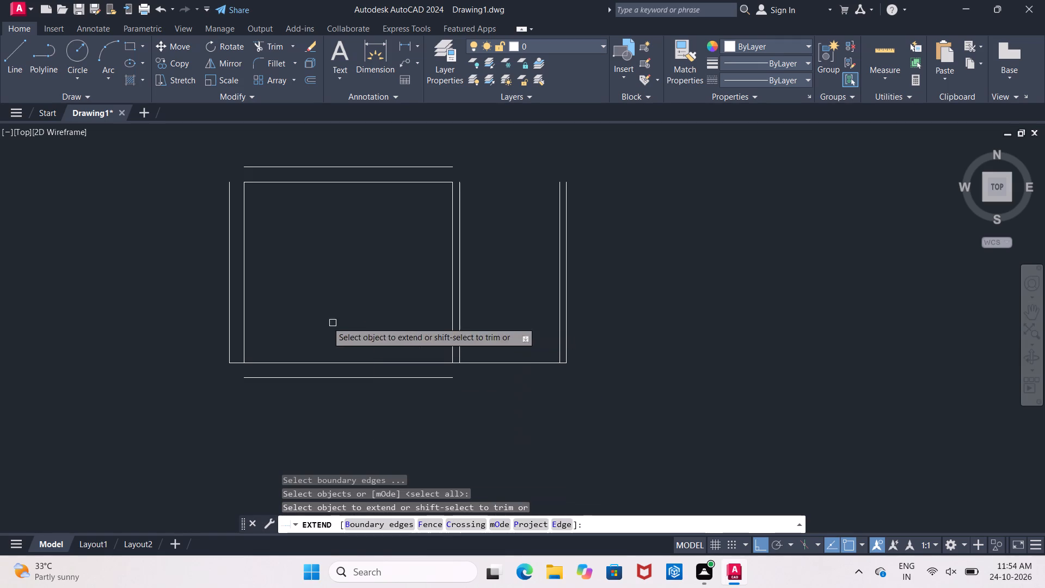
click(244, 339)
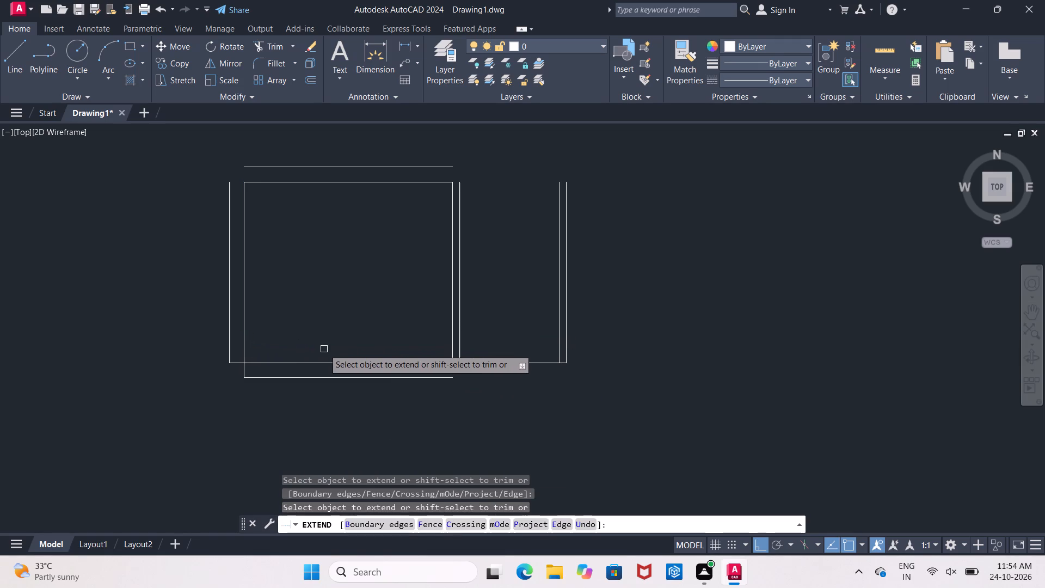
key(Escape)
Stretch both ends of the outer bottom wall line past the outer left wall and the far-right partition.
click(317, 381)
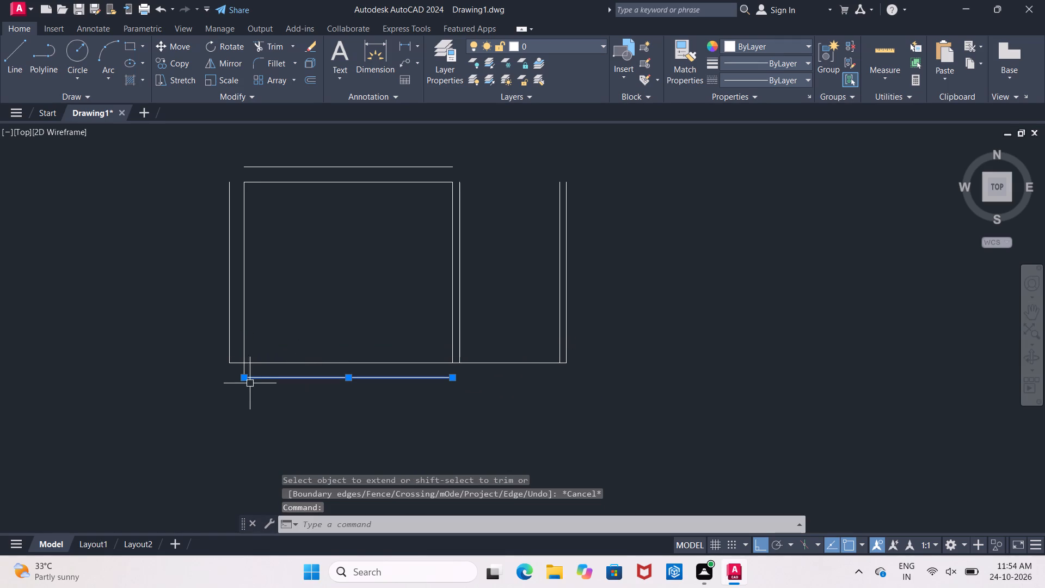
click(243, 378)
click(180, 372)
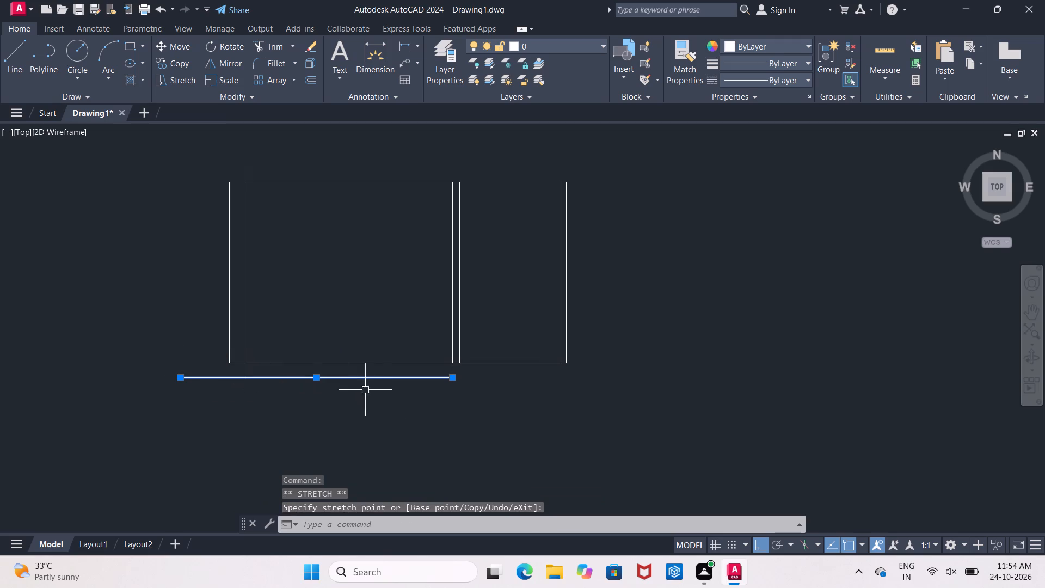
click(451, 378)
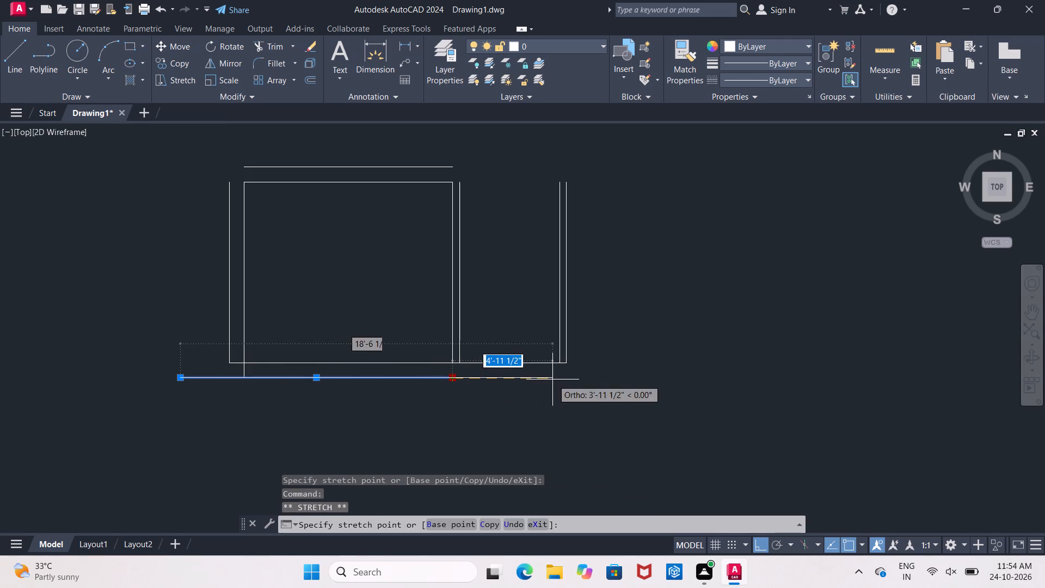
click(614, 379)
key(Escape)
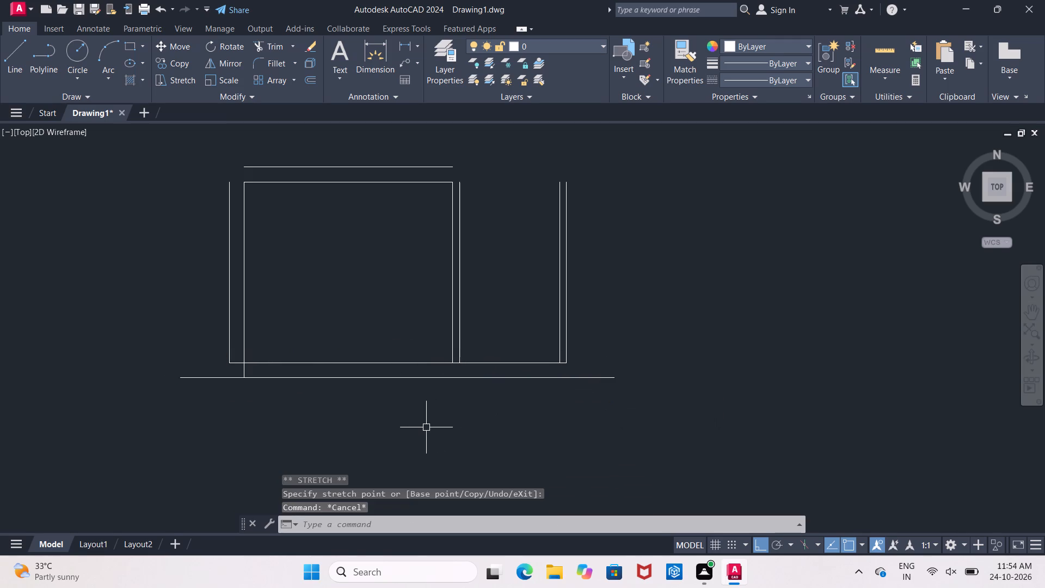
Extend the outer left wall line down to the outer bottom wall line.
key(e)
text(x)
key(space)
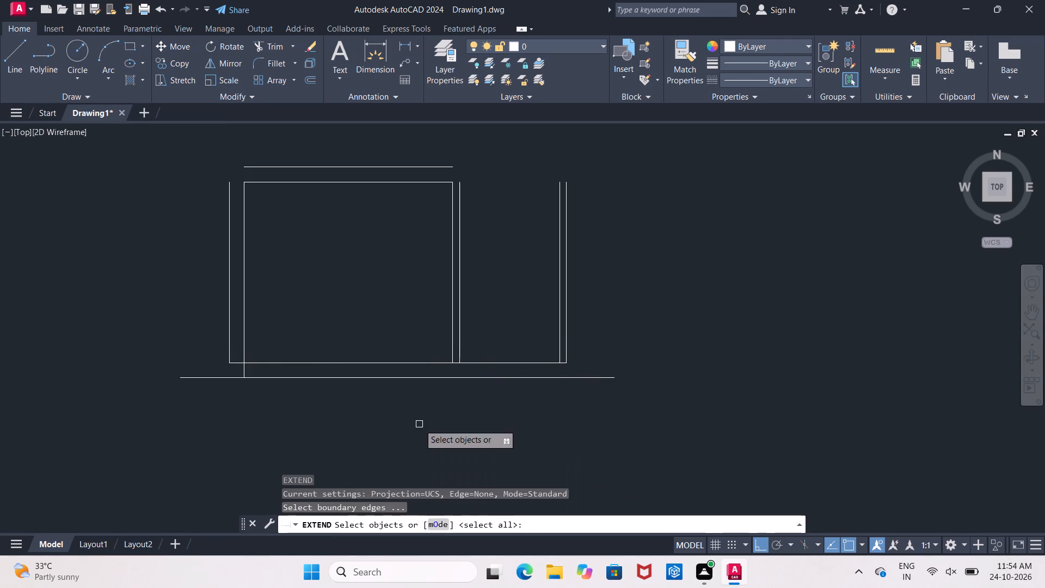
key(space)
click(230, 345)
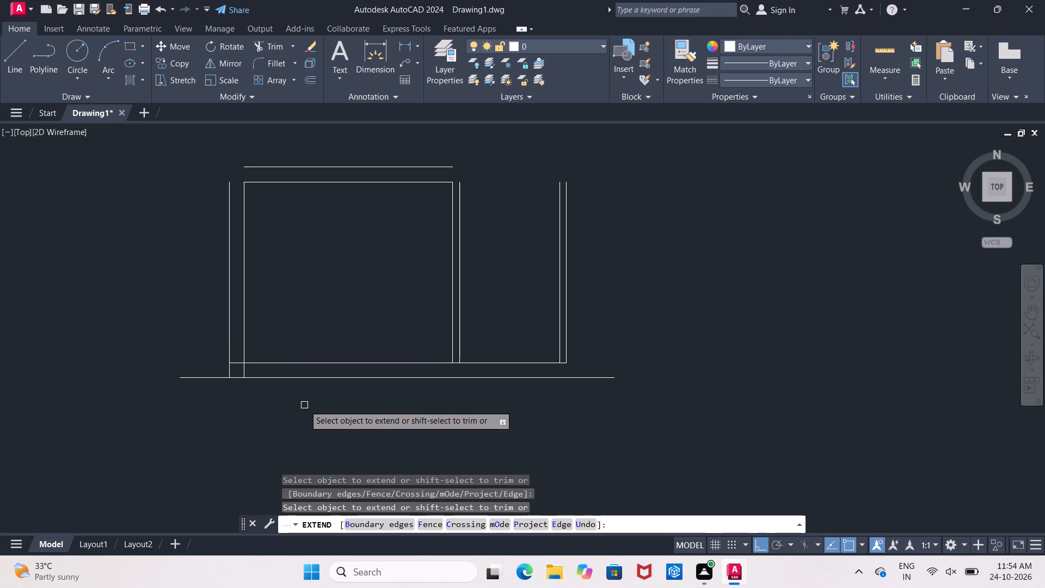
key(Escape)
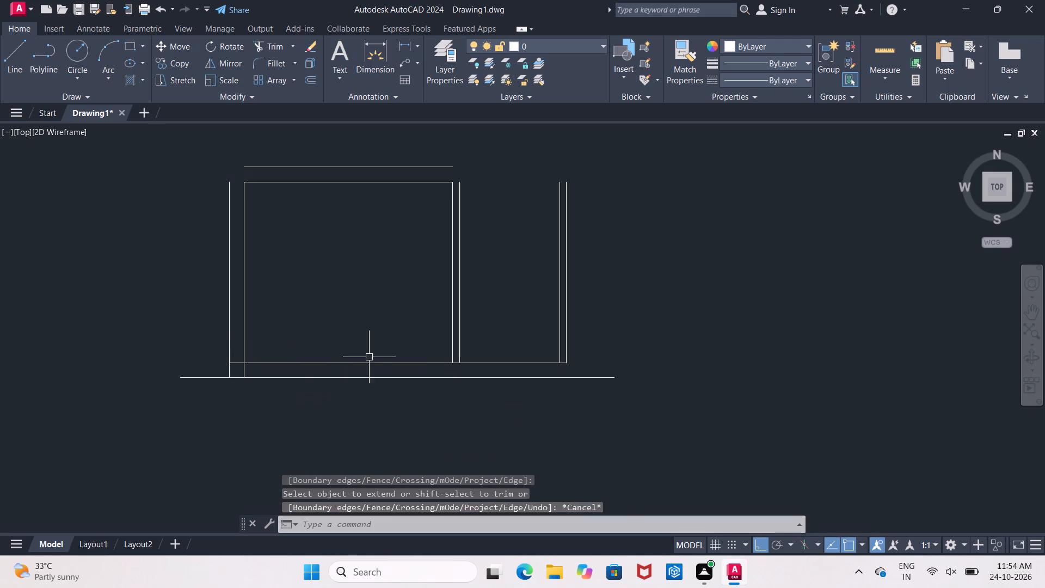
Trim the outer bottom wall line's overhang beyond the outer left wall line.
text(tr)
key(space)
key(space)
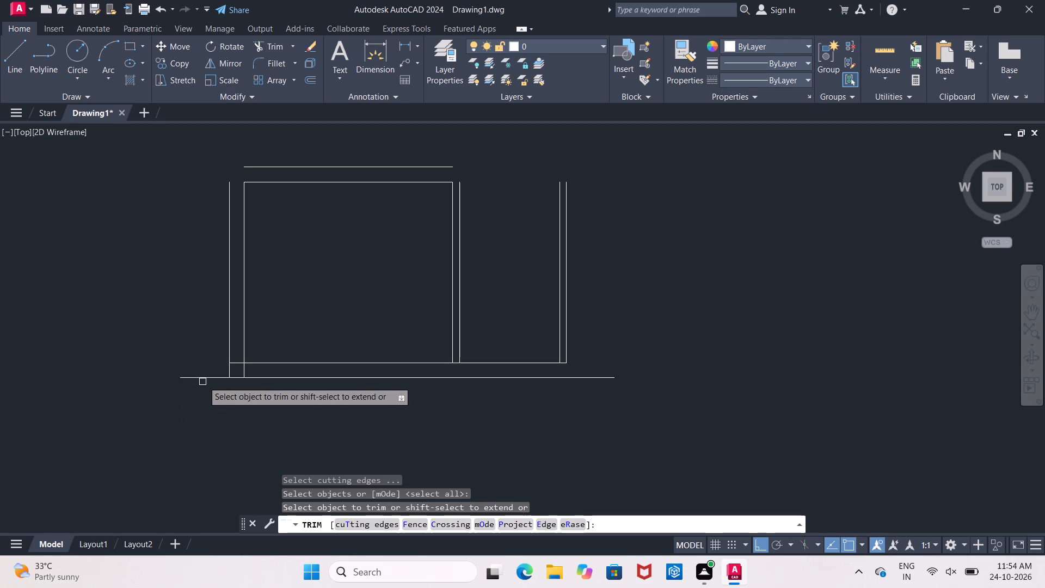
click(204, 380)
key(Escape)
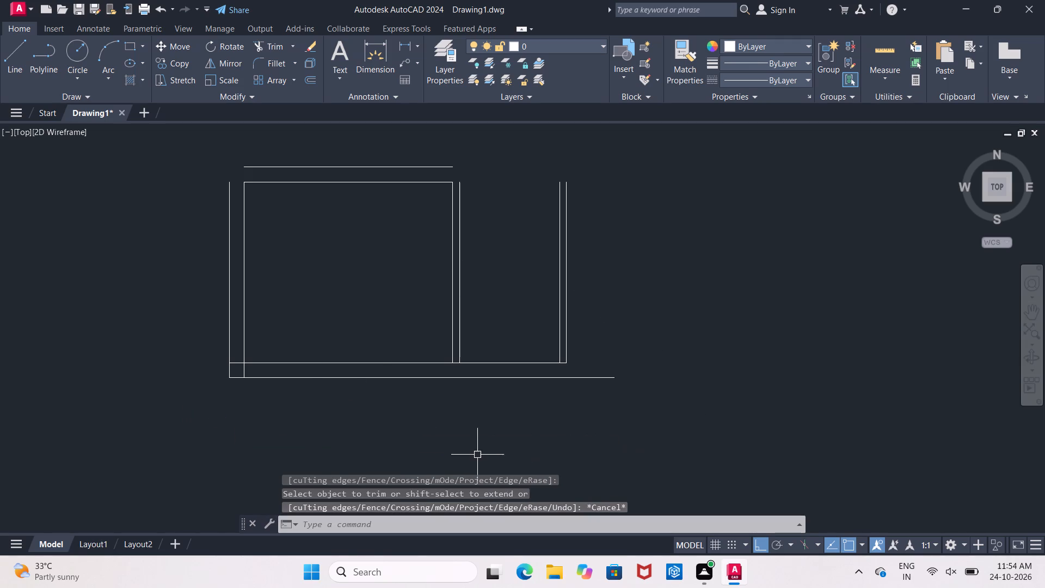
key(Escape)
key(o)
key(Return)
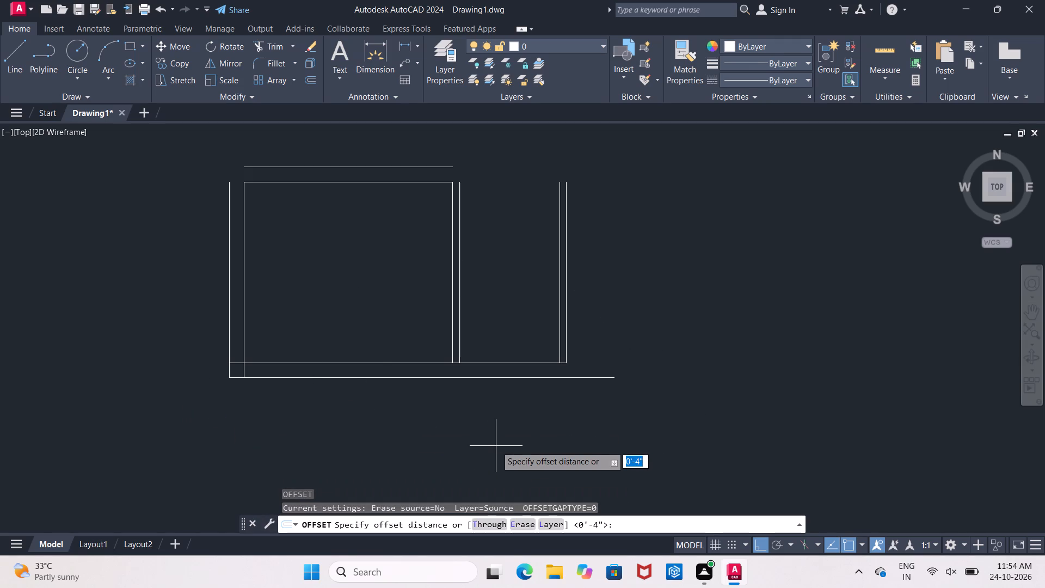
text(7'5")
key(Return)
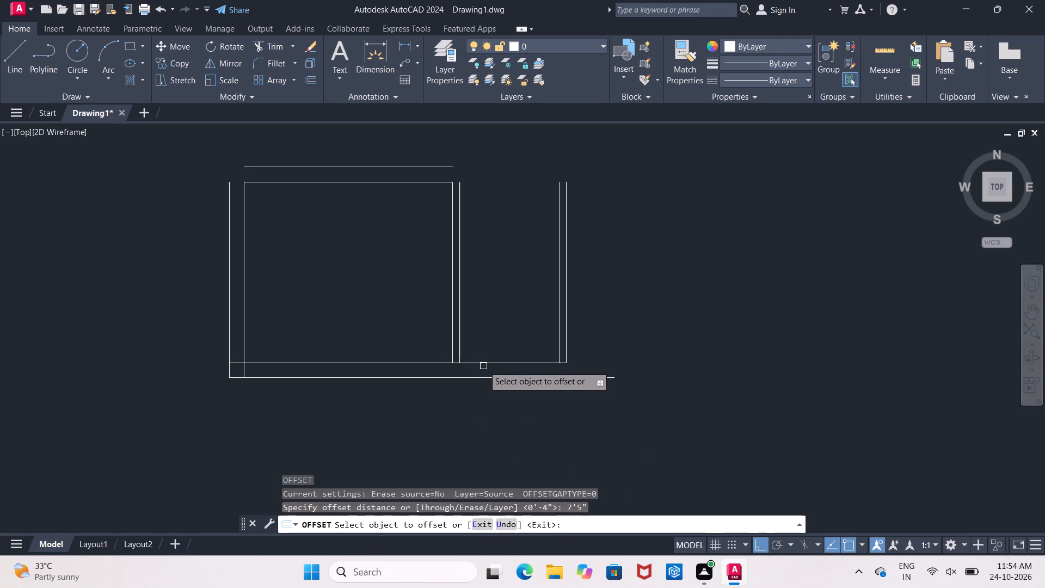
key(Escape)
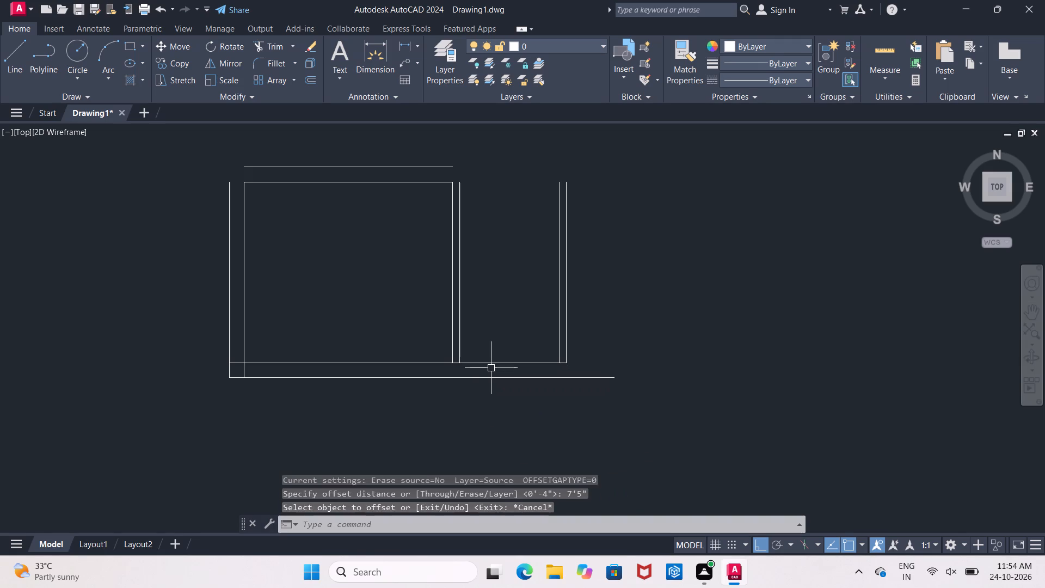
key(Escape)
Offset the inner bottom wall line upward by 5'7.5" to set the depth of the adjoining space.
key(o)
key(Return)
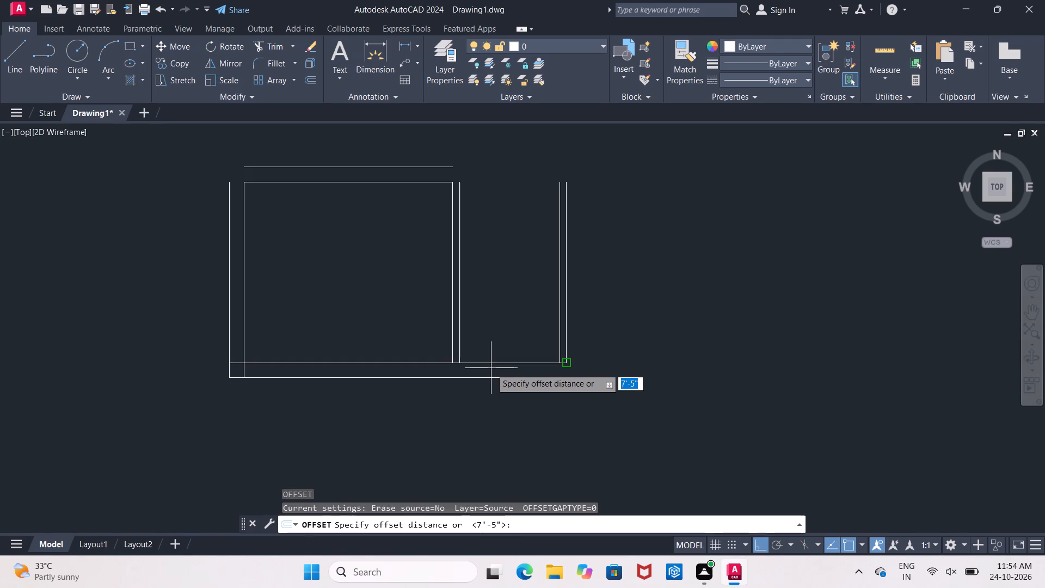
text(5')
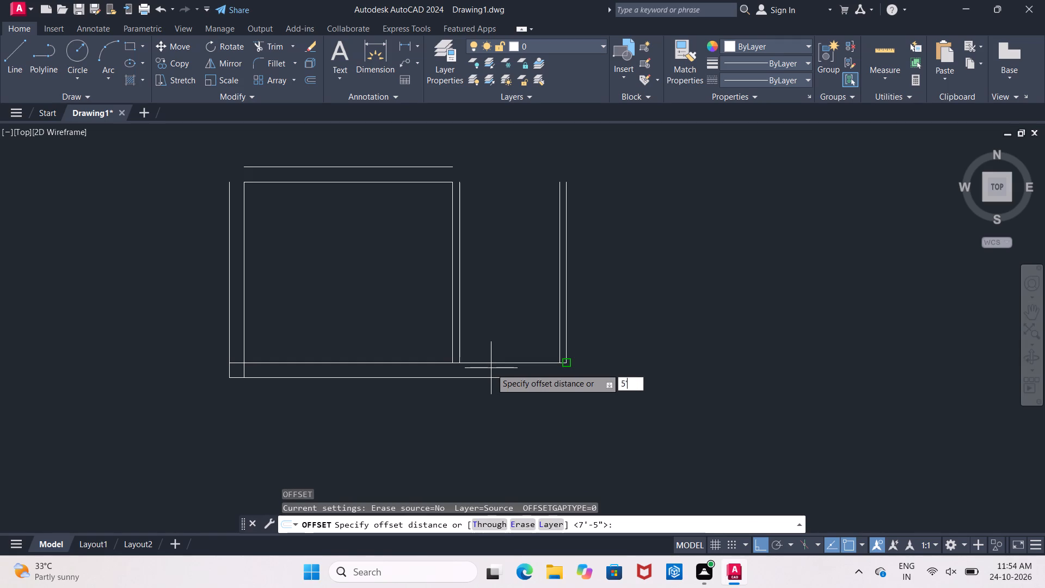
text(7.5)
key(shift+quotedbl)
key(Return)
click(509, 362)
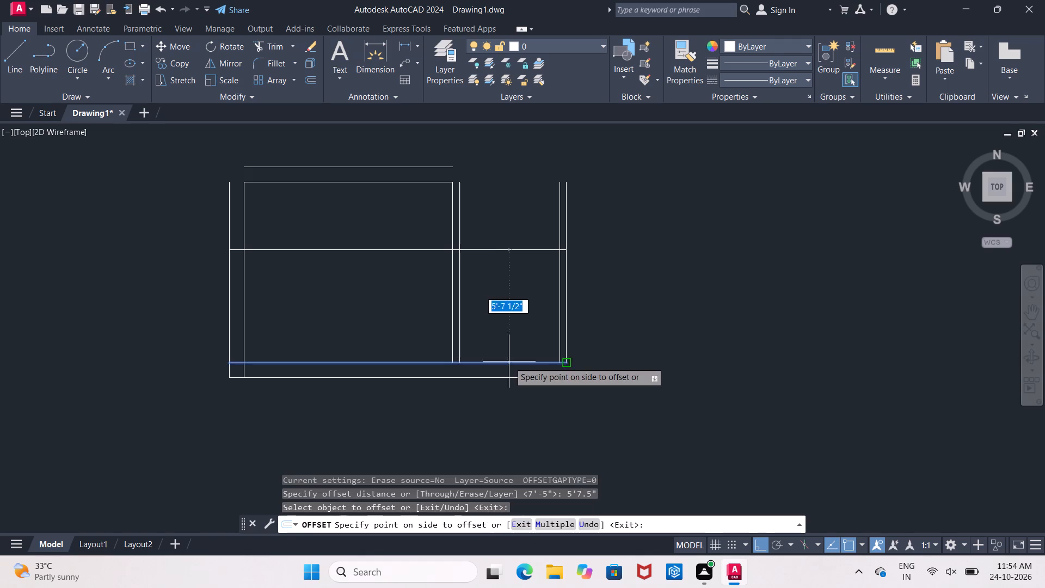
click(500, 283)
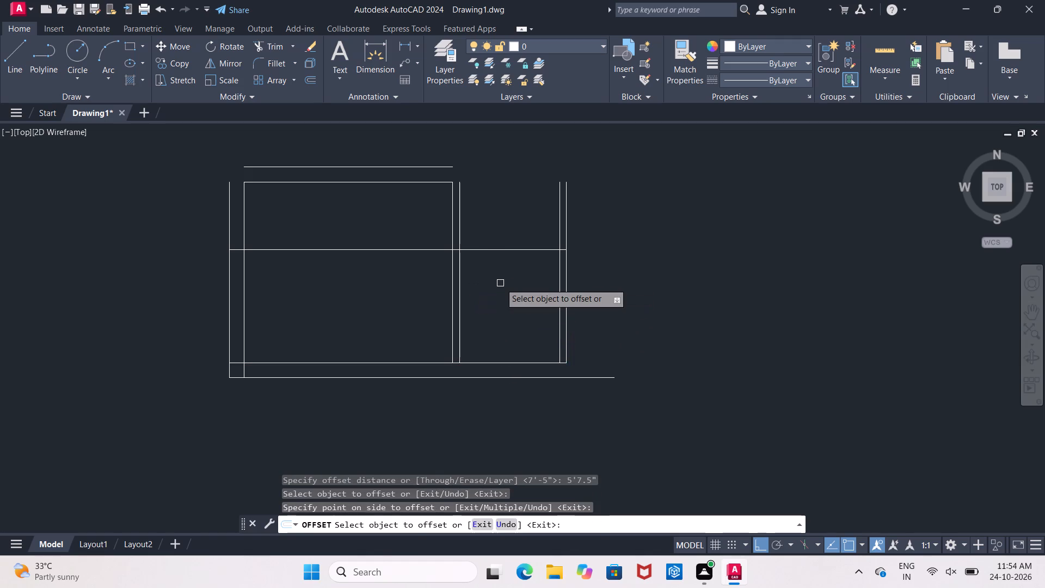
key(Return)
Offset the new horizontal line upward by 4" to give the cross partition its thickness.
key(Return)
text(4")
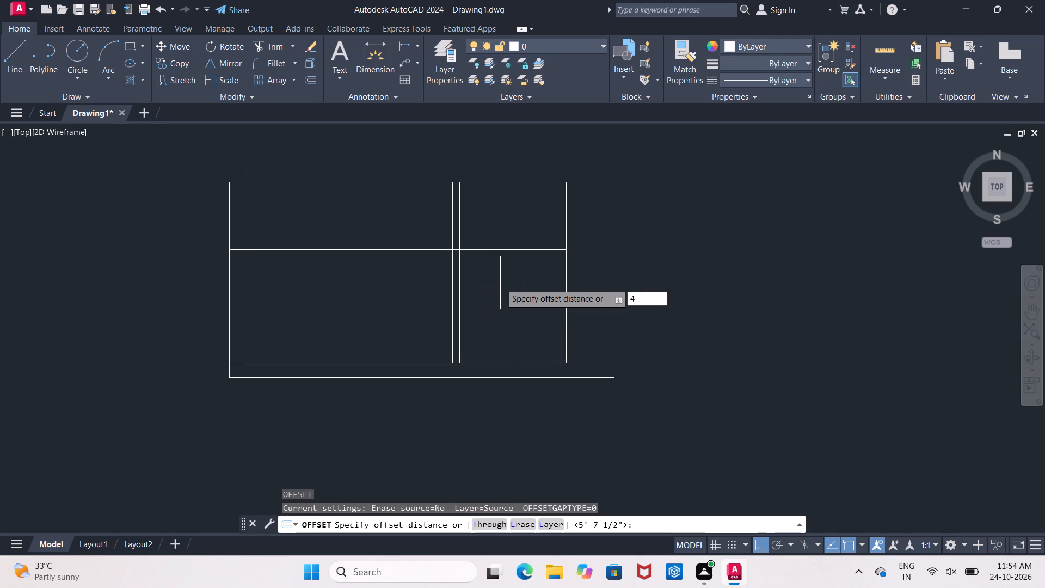
key(Return)
click(519, 248)
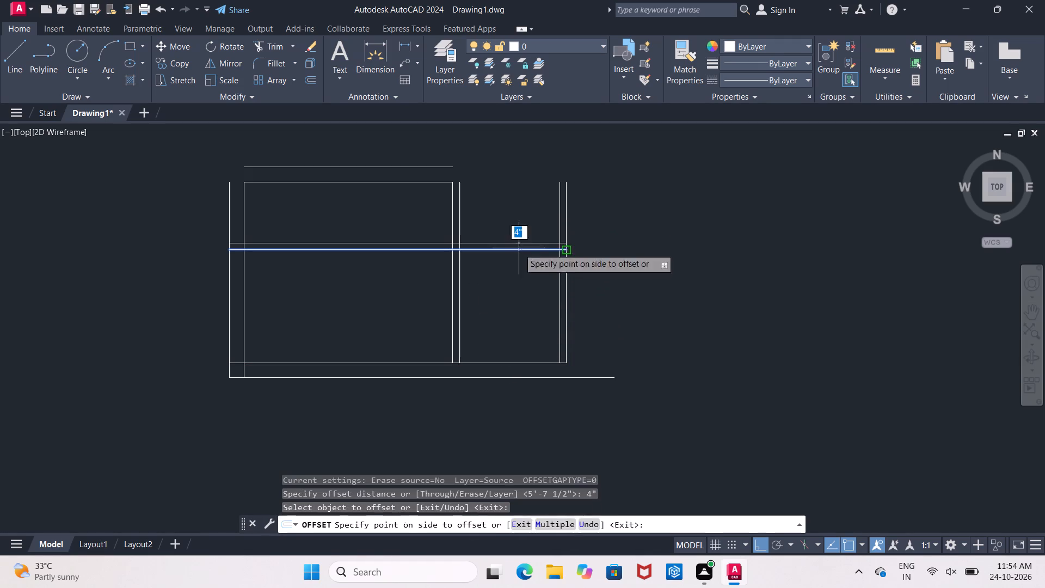
click(523, 211)
key(Escape)
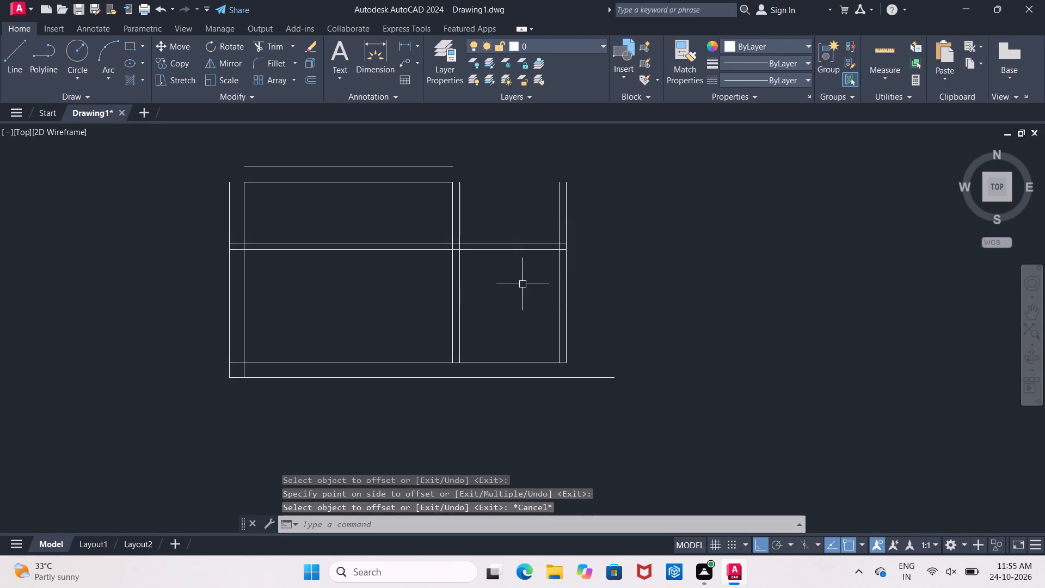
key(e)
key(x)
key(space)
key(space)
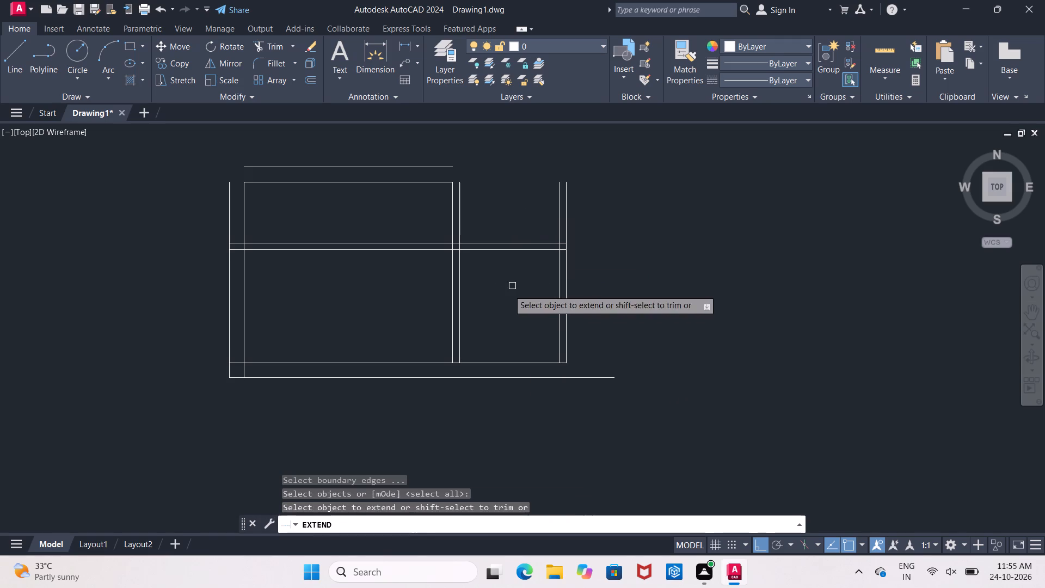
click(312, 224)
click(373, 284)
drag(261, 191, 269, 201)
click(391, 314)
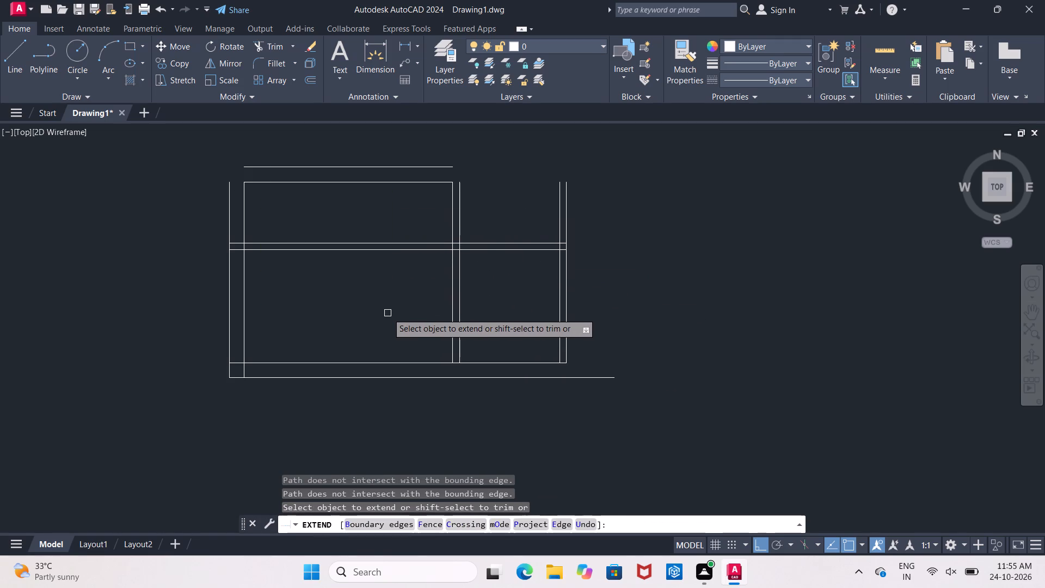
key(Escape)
Trim away the portions of the two cross-partition lines that run through the first room.
text(tr)
key(space)
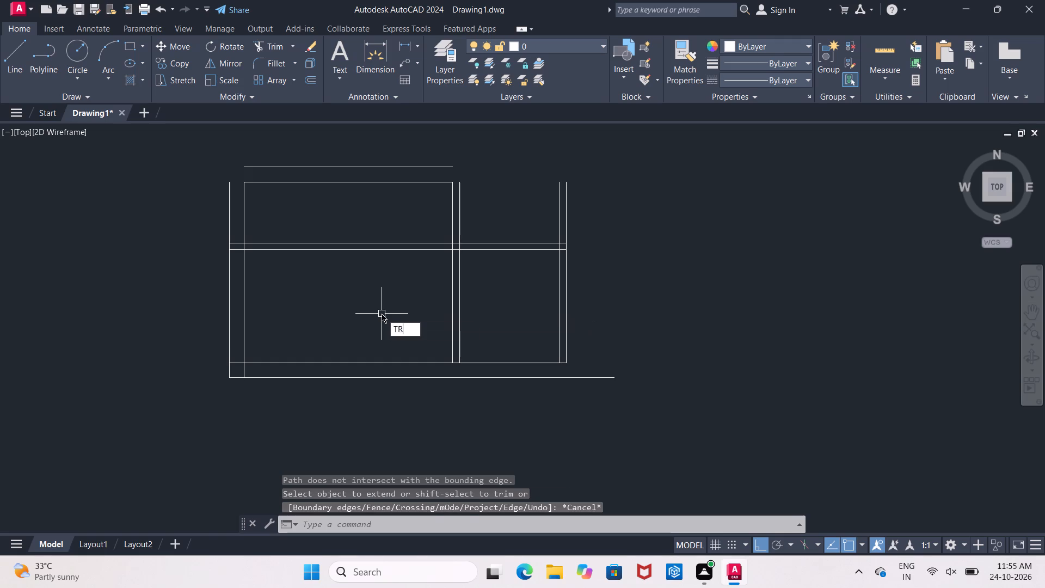
key(space)
click(274, 215)
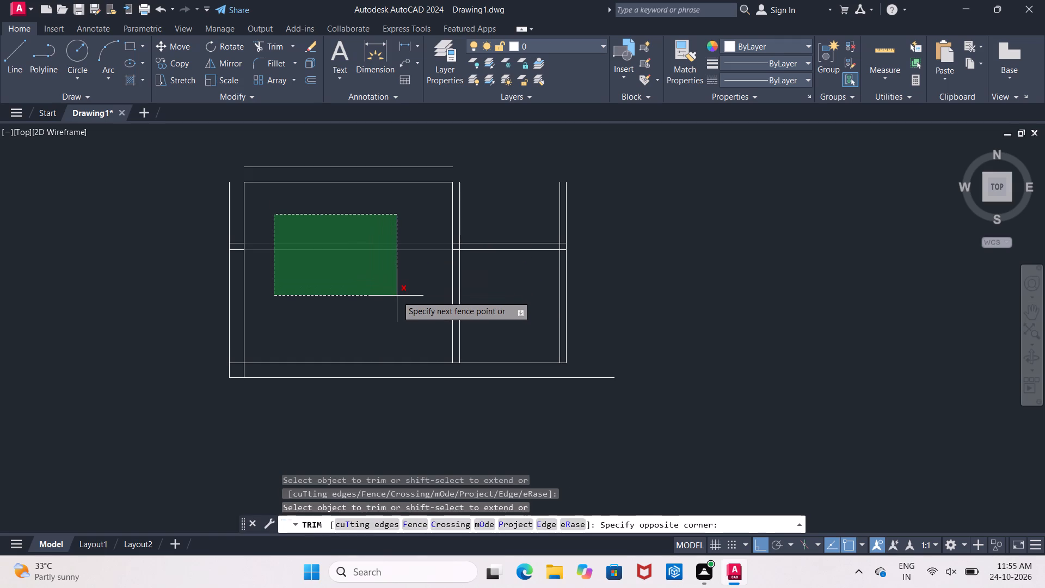
click(426, 297)
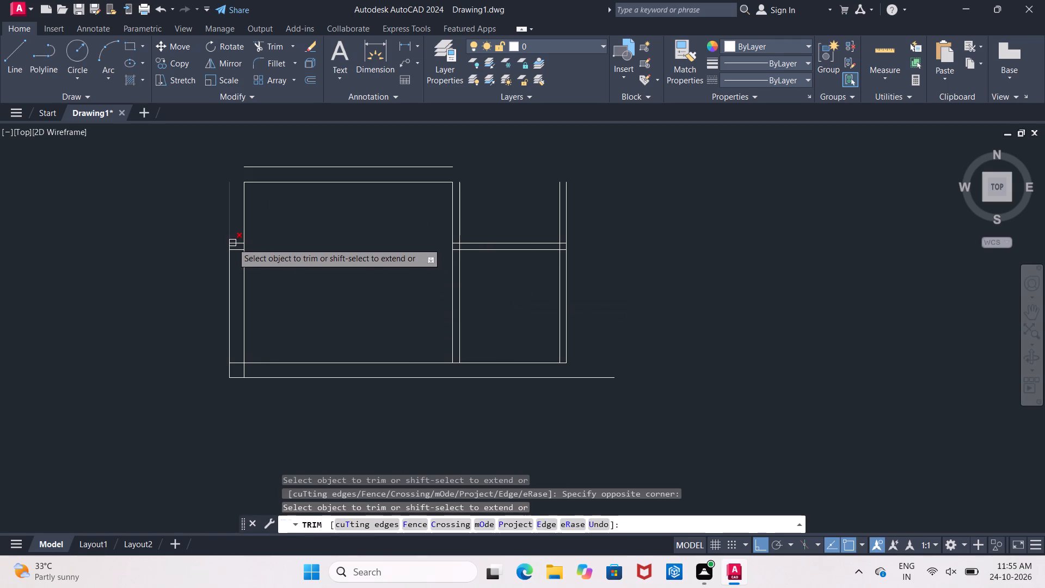
key(Escape)
Delete the two leftover cross-partition stubs inside the room's left 9" wall.
click(239, 245)
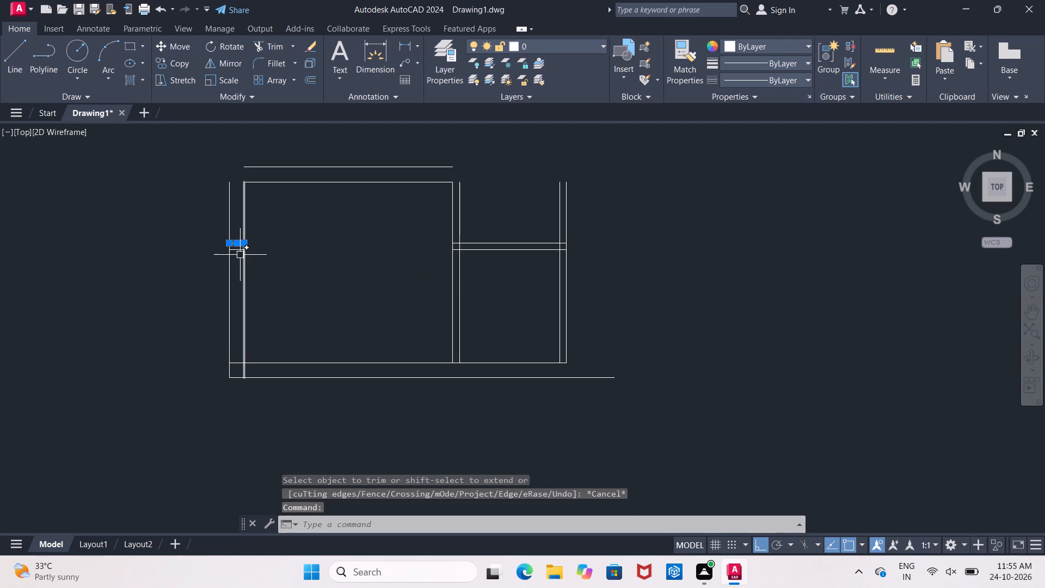
click(238, 252)
key(Delete)
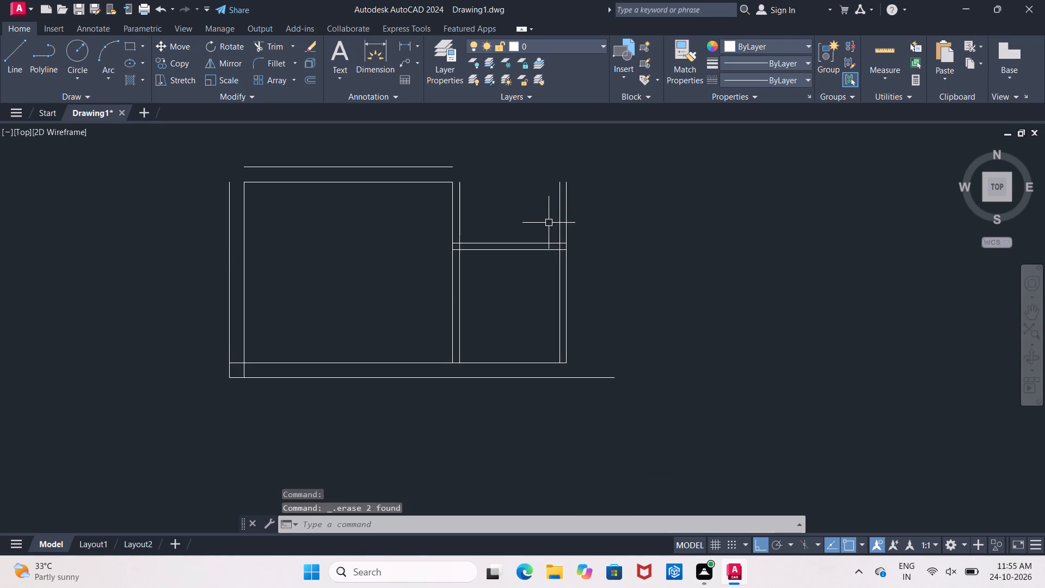
Extend the first room's inner top wall line across the adjoining space to the outer line of its right wall.
scroll(549, 223, up, 1)
middle_drag(548, 226, 528, 273)
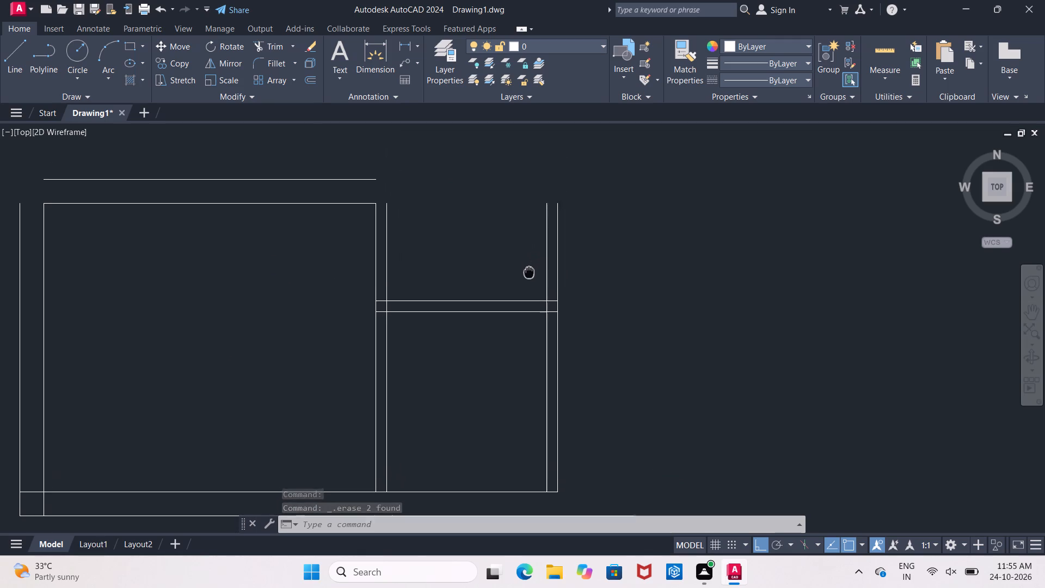
middle_drag(528, 273, 528, 275)
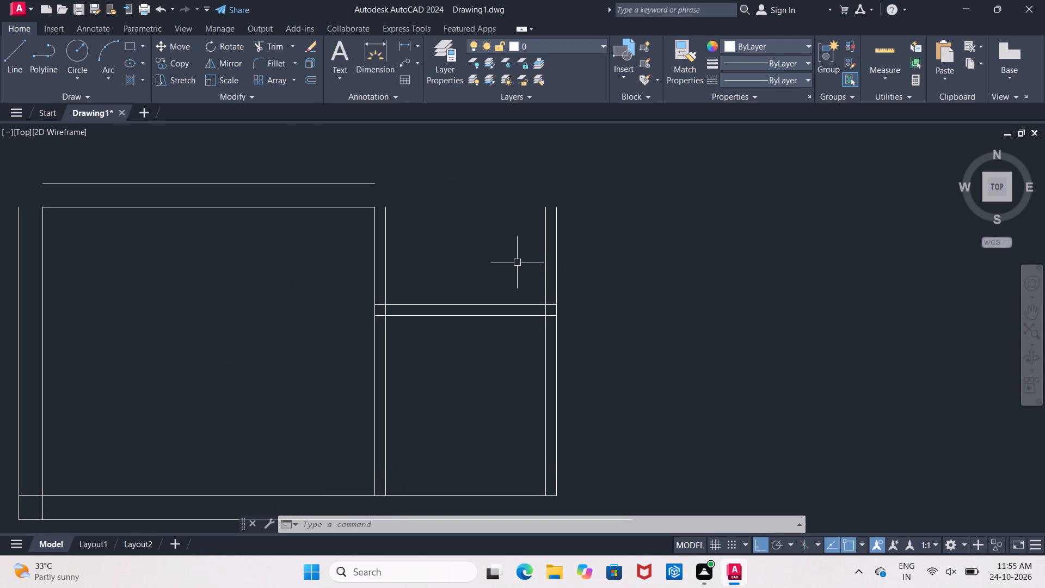
key(Escape)
key(e)
key(x)
key(space)
key(space)
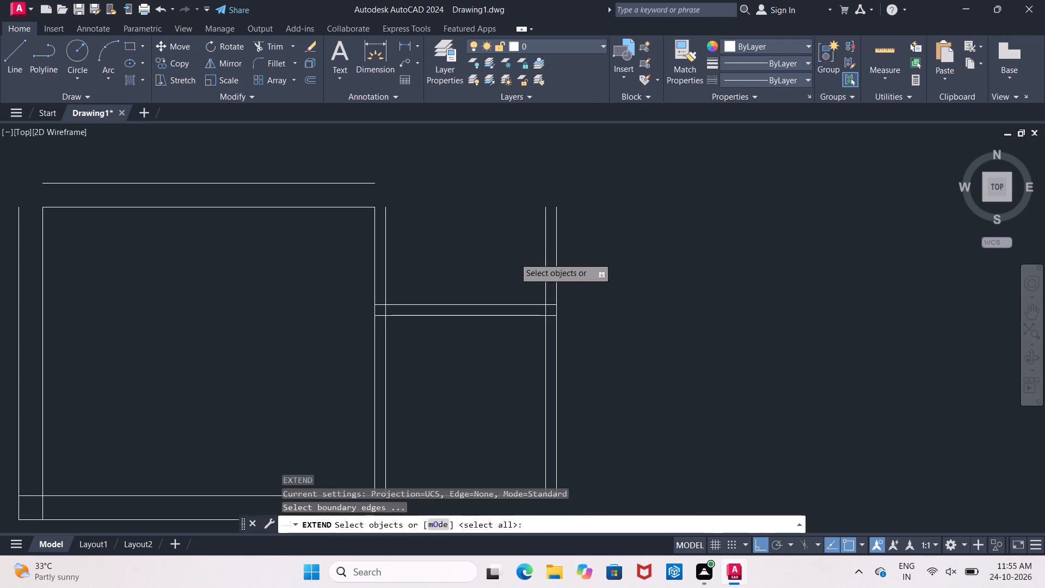
click(334, 207)
click(343, 209)
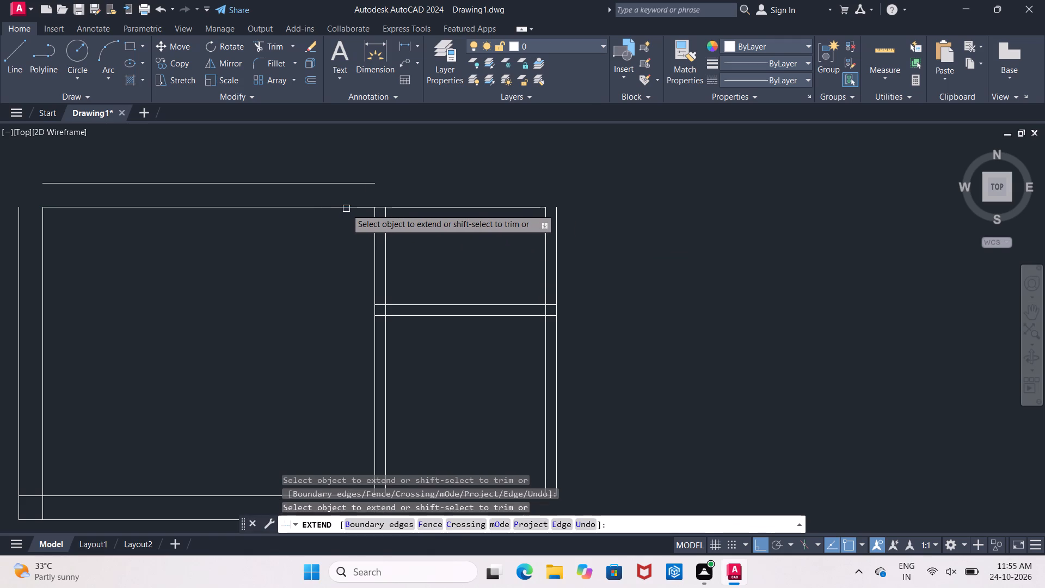
click(348, 209)
key(Escape)
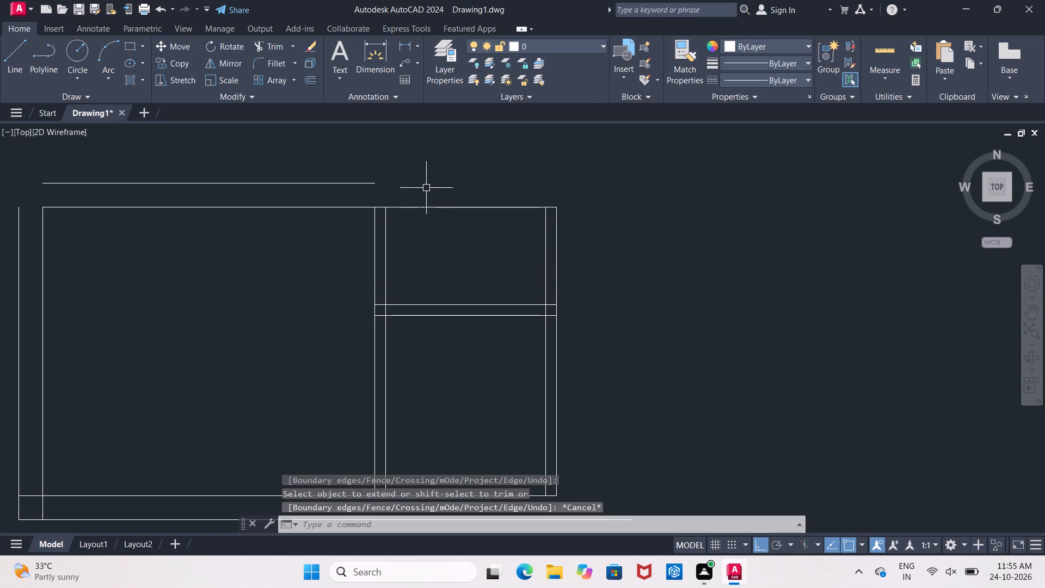
Stretch the right end of the outer top wall line about 8'-3" horizontally past the adjoining space.
click(372, 182)
click(376, 182)
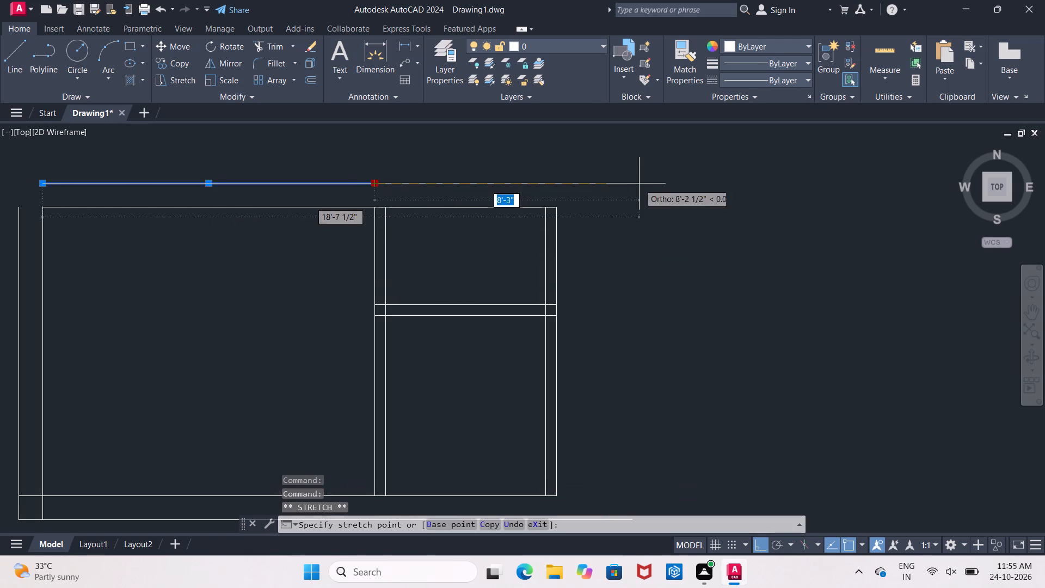
click(639, 183)
key(Escape)
Extend the four vertical lines of the 4" partition and the adjoining space's right wall up to the outer top wall line.
key(e)
key(x)
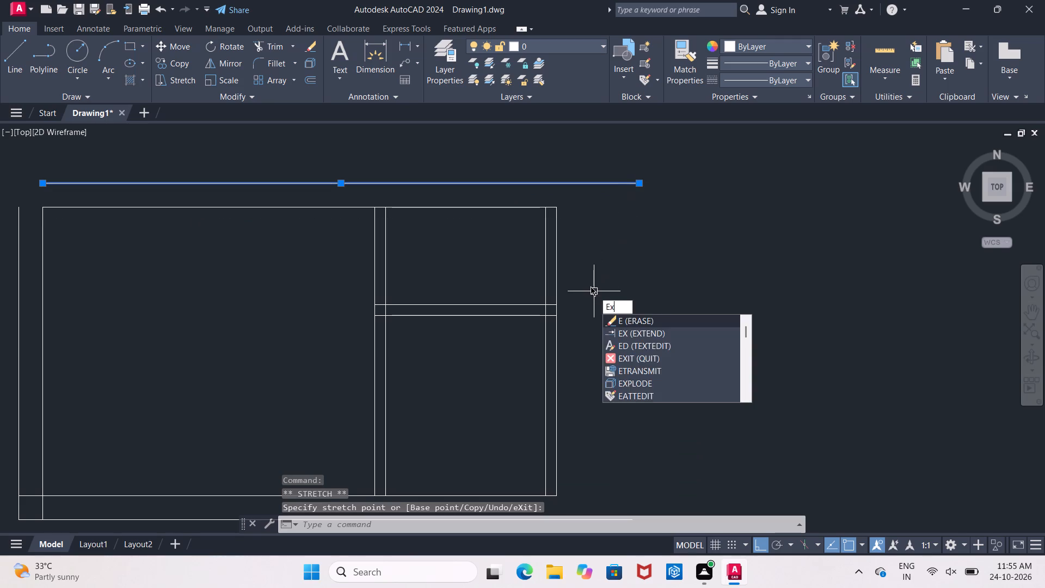
key(space)
key(space)
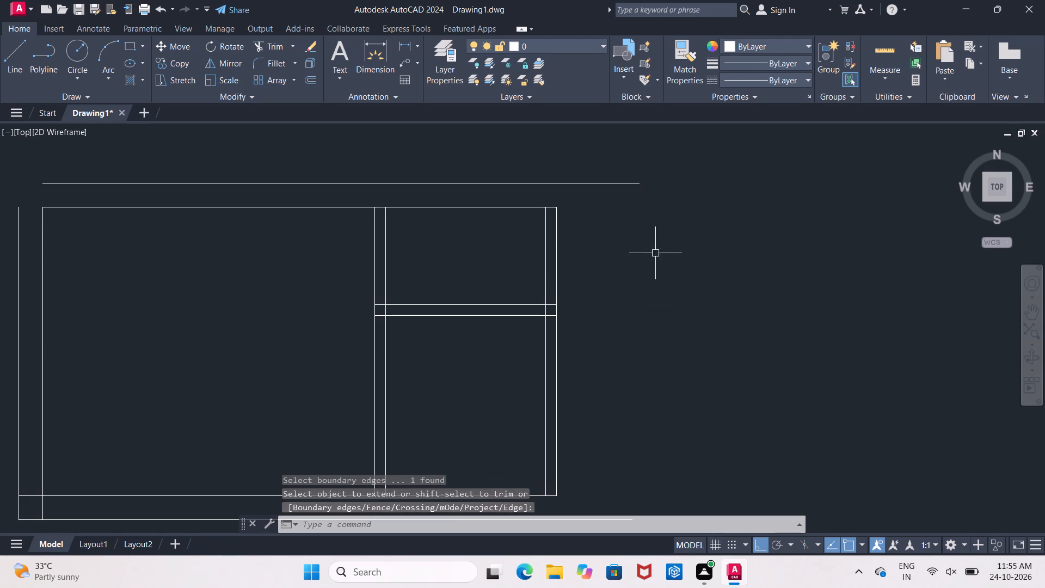
key(Escape)
key(e)
key(x)
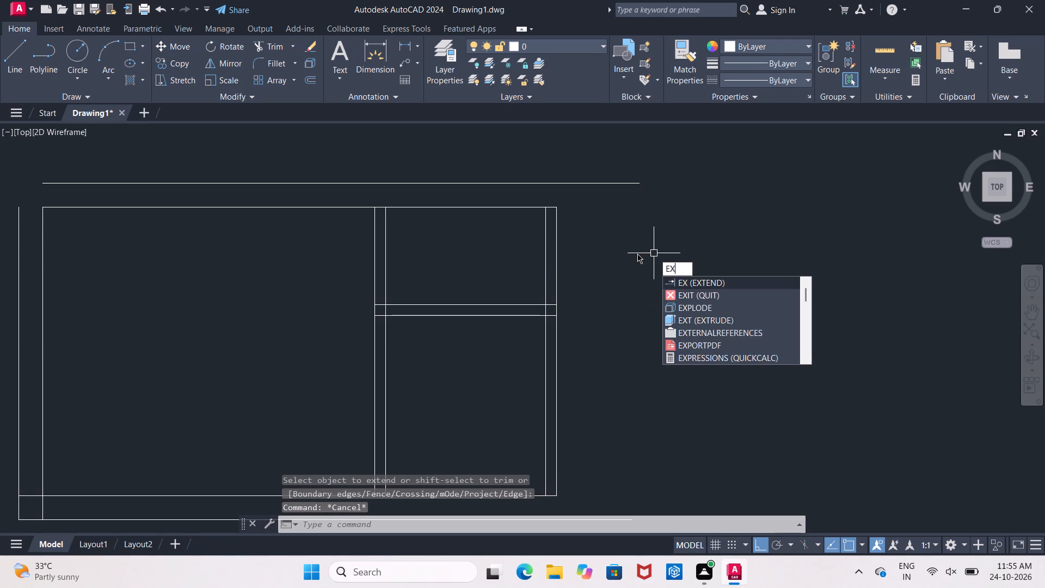
key(space)
key(space)
click(557, 251)
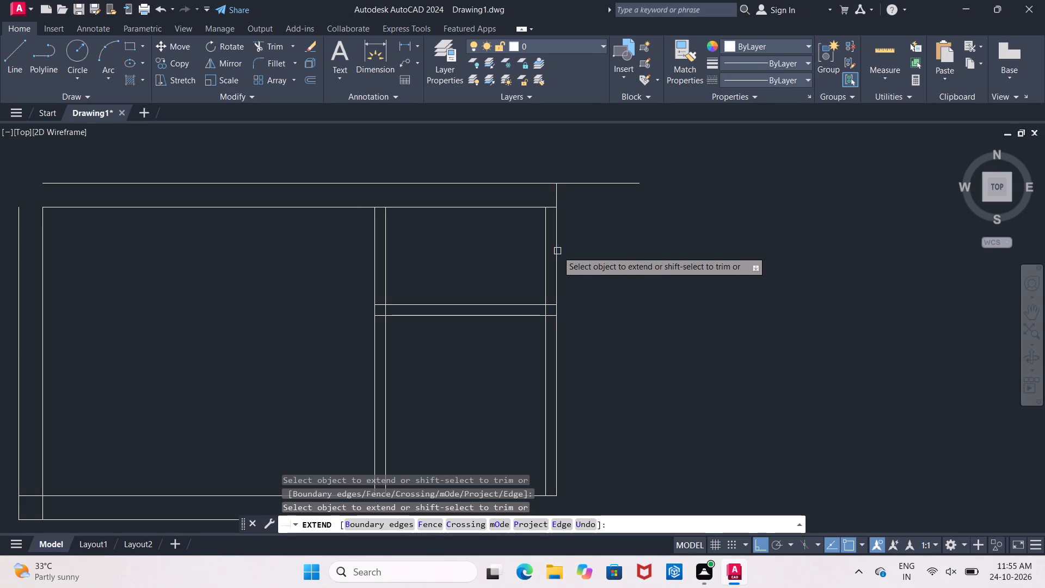
click(549, 250)
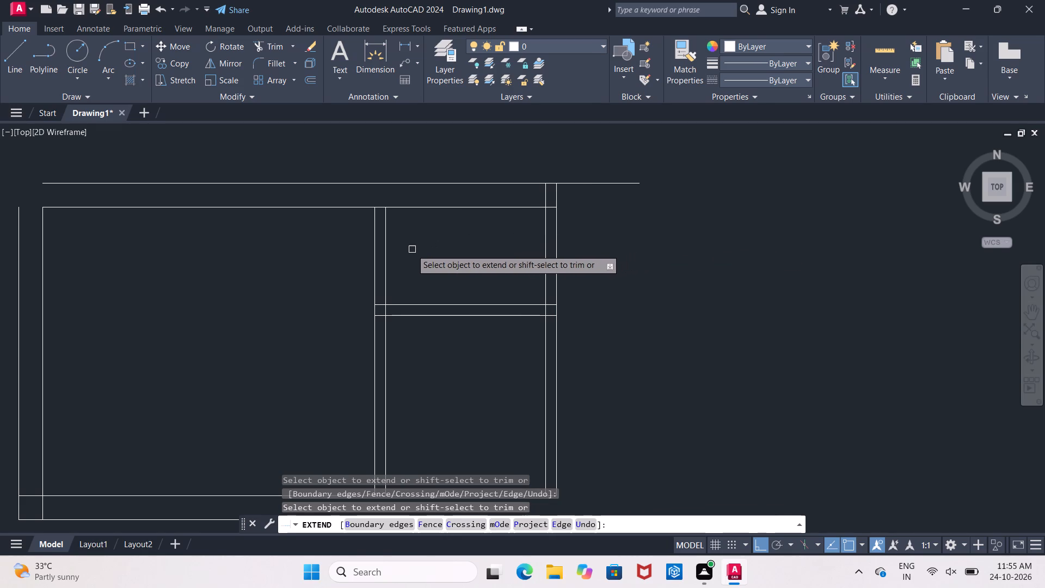
click(387, 259)
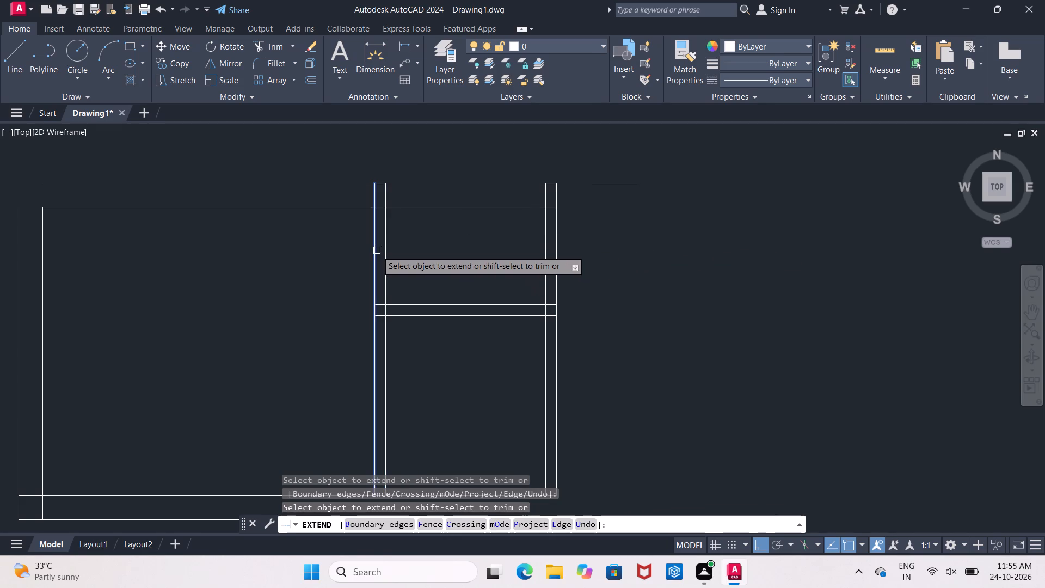
click(377, 250)
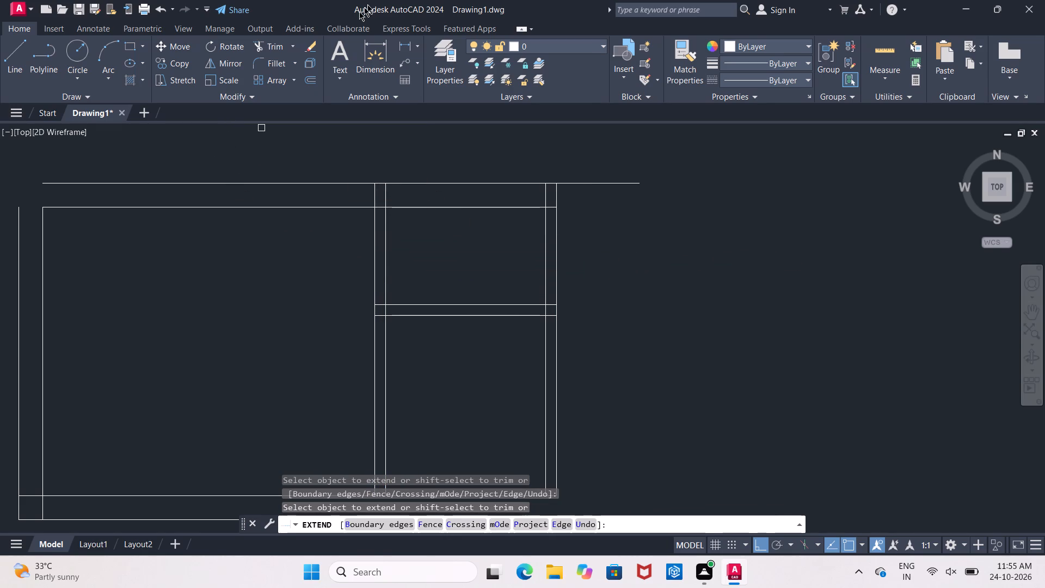
key(Escape)
Trim the outer top wall line's overhang beyond the adjoining space's right wall.
text(tr)
key(space)
key(space)
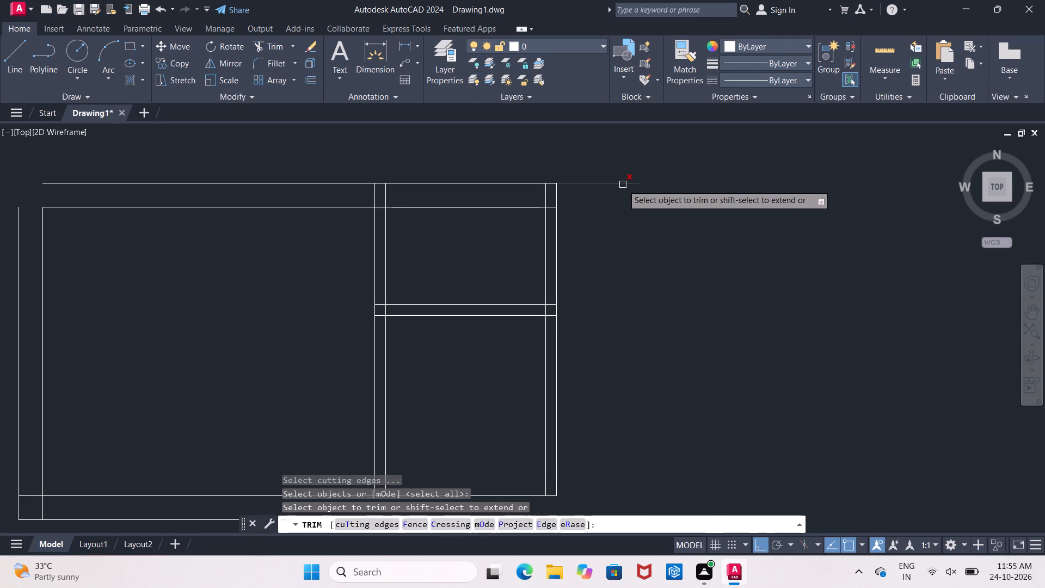
click(623, 185)
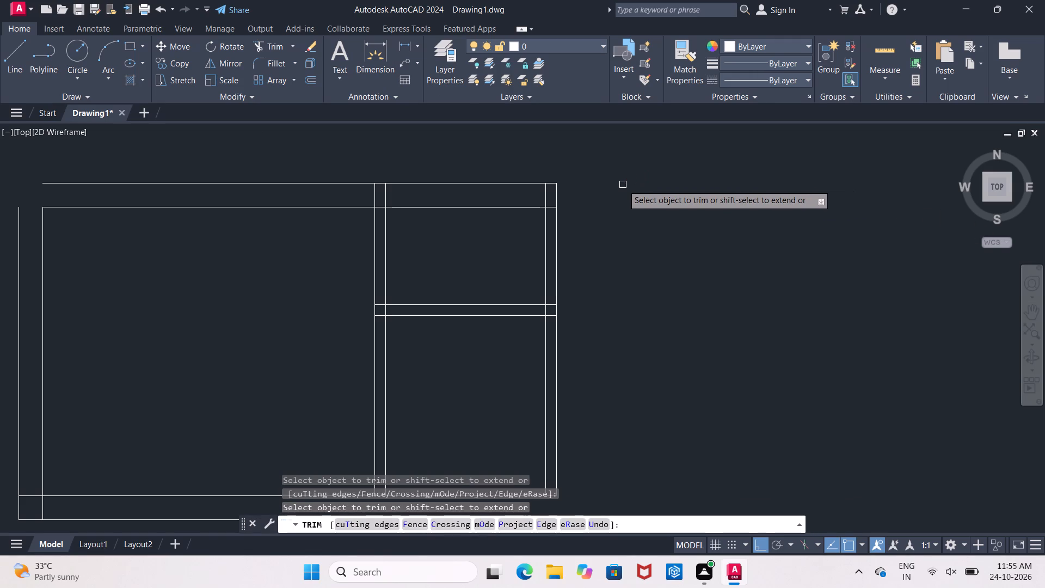
Extend the four vertical lines of the 4" partition and the adjoining space's right wall down to the outer bottom wall line.
scroll(623, 185, down, 1)
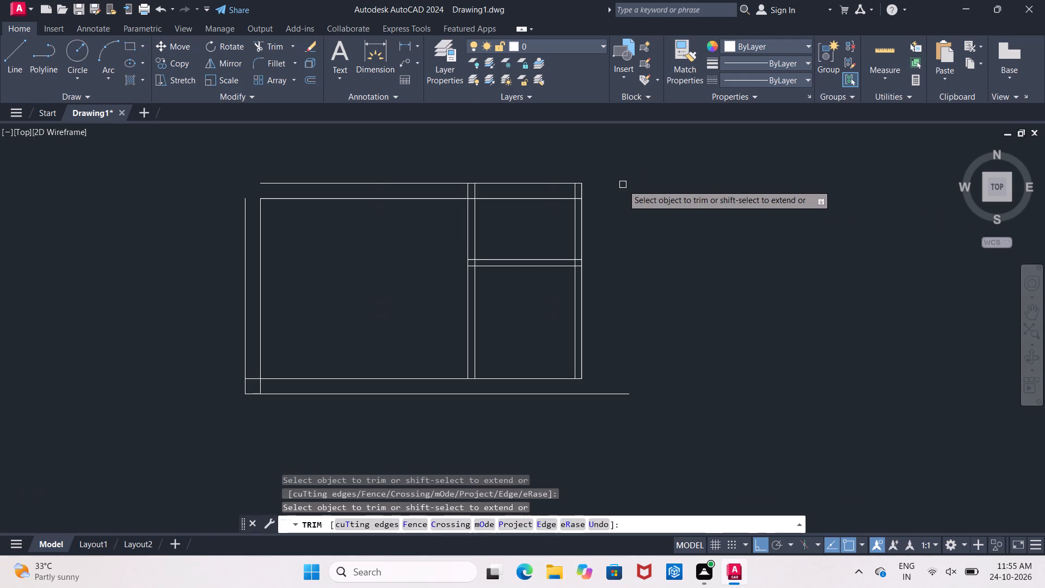
scroll(517, 356, down, 1)
middle_drag(517, 356, 514, 327)
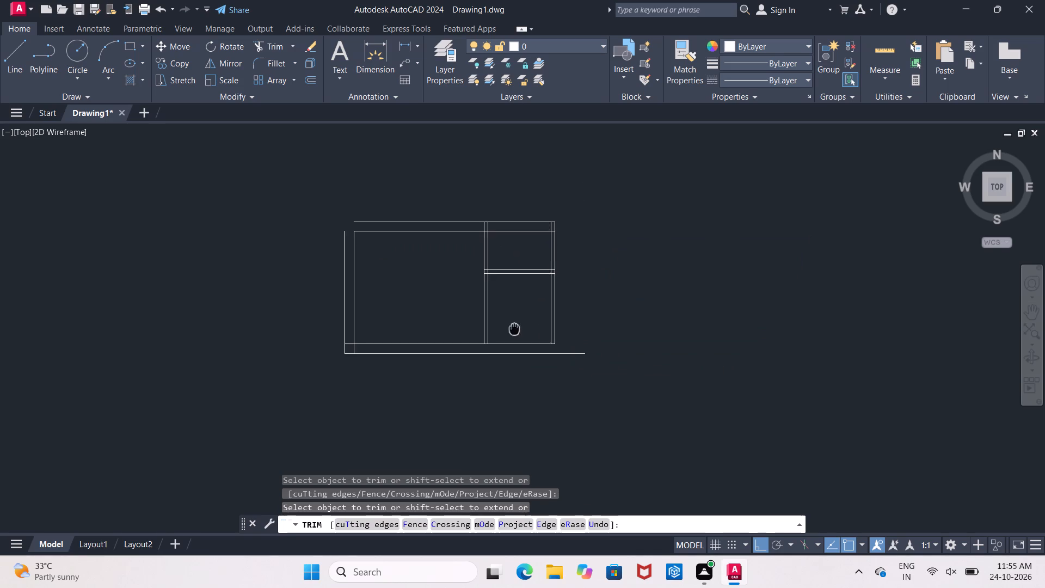
middle_drag(514, 327, 513, 327)
scroll(485, 324, up, 3)
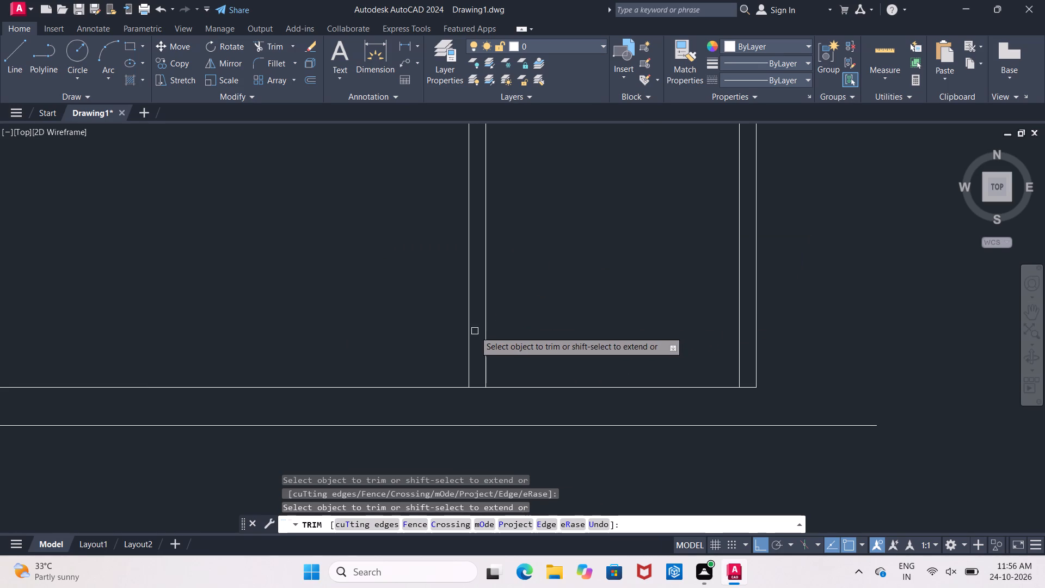
shift+click(468, 345)
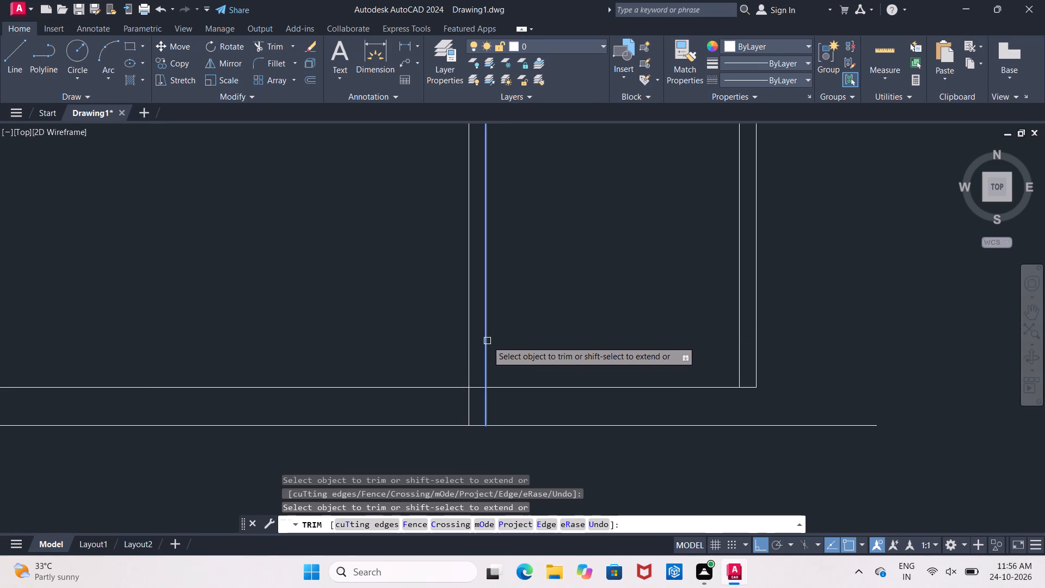
shift+click(487, 341)
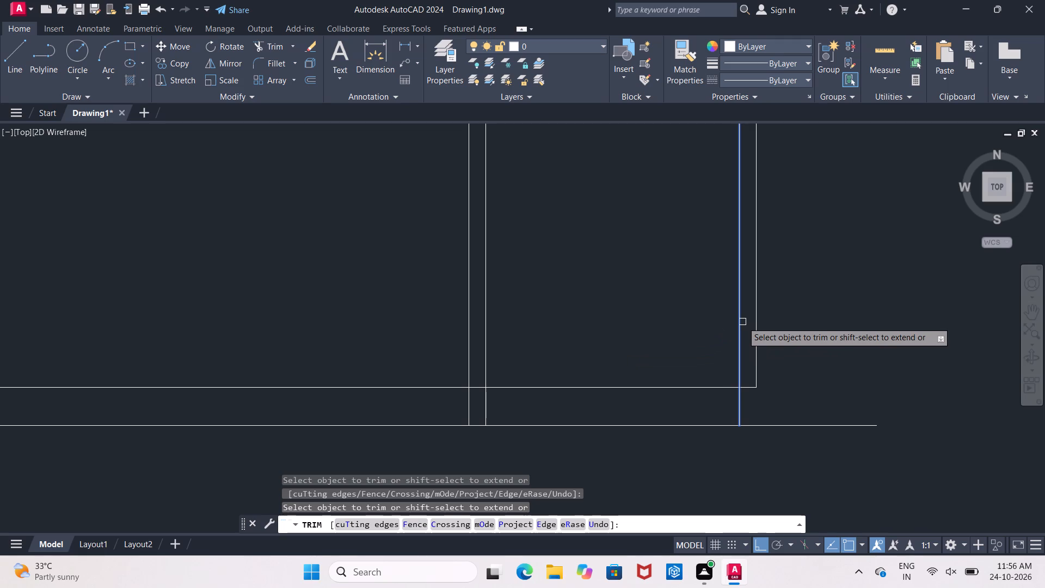
shift+click(742, 322)
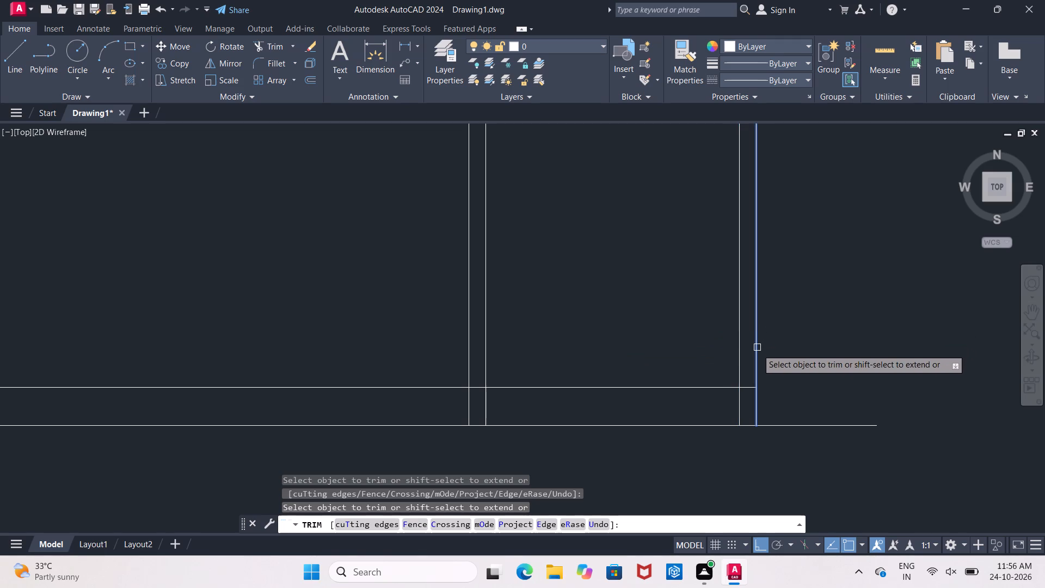
shift+click(757, 351)
scroll(579, 304, down, 3)
scroll(579, 304, up, 2)
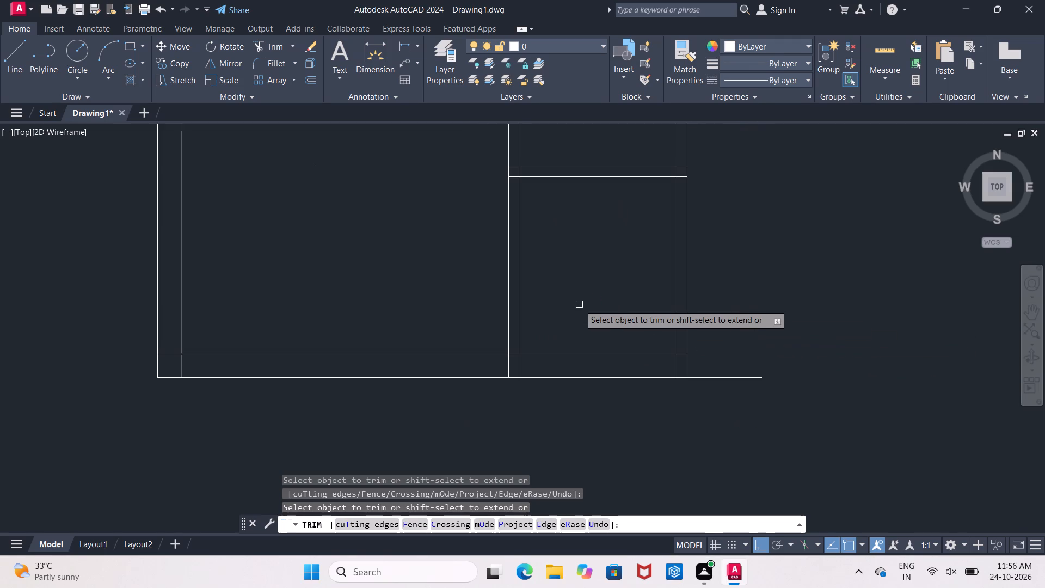
middle_drag(579, 304, 615, 308)
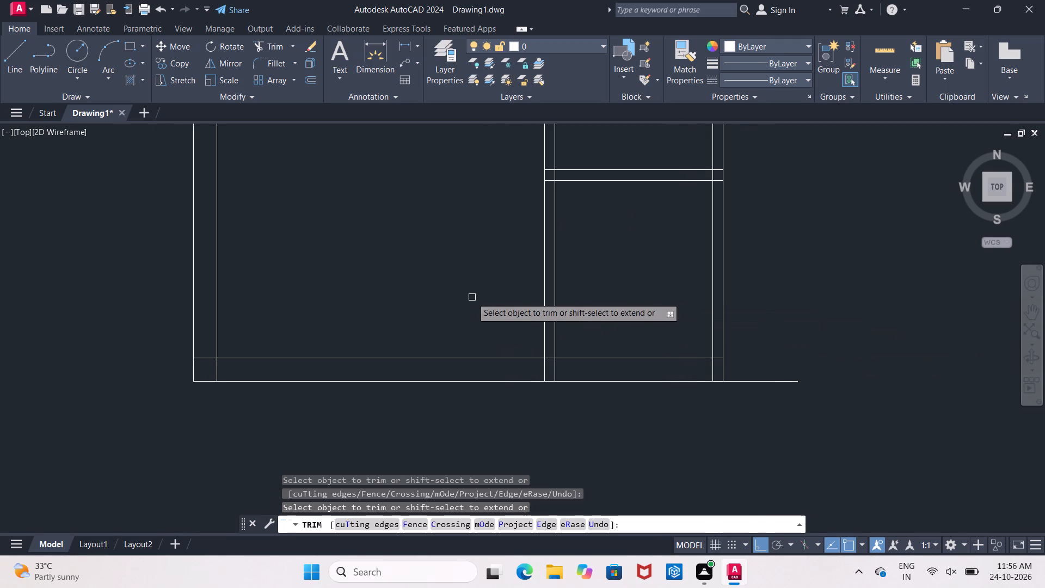
key(Escape)
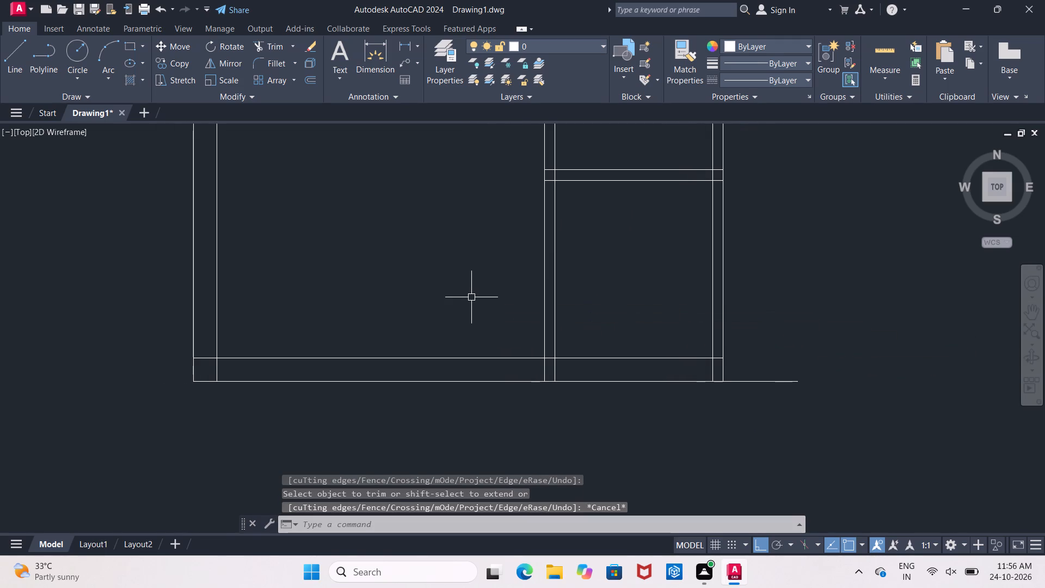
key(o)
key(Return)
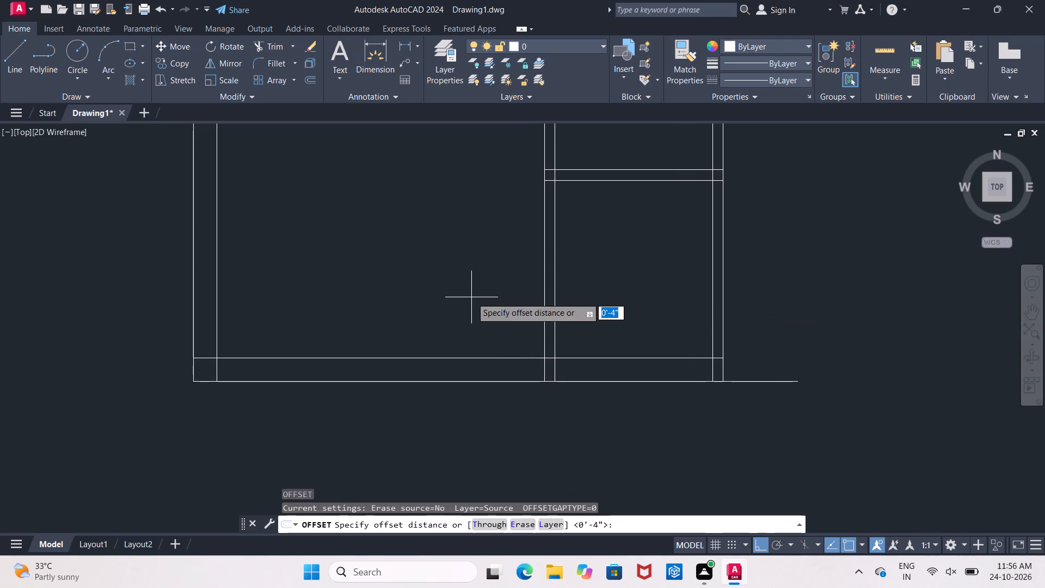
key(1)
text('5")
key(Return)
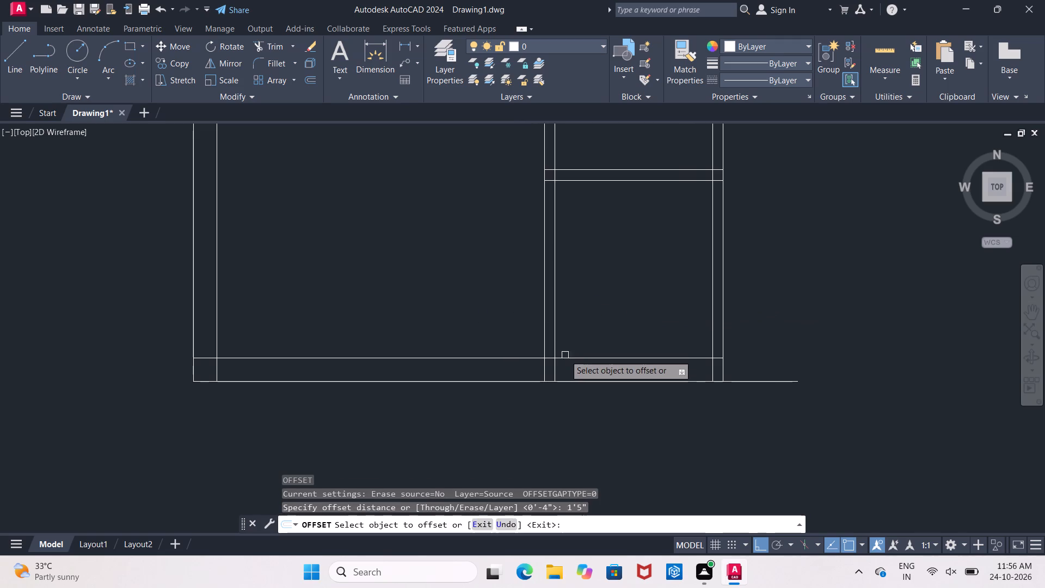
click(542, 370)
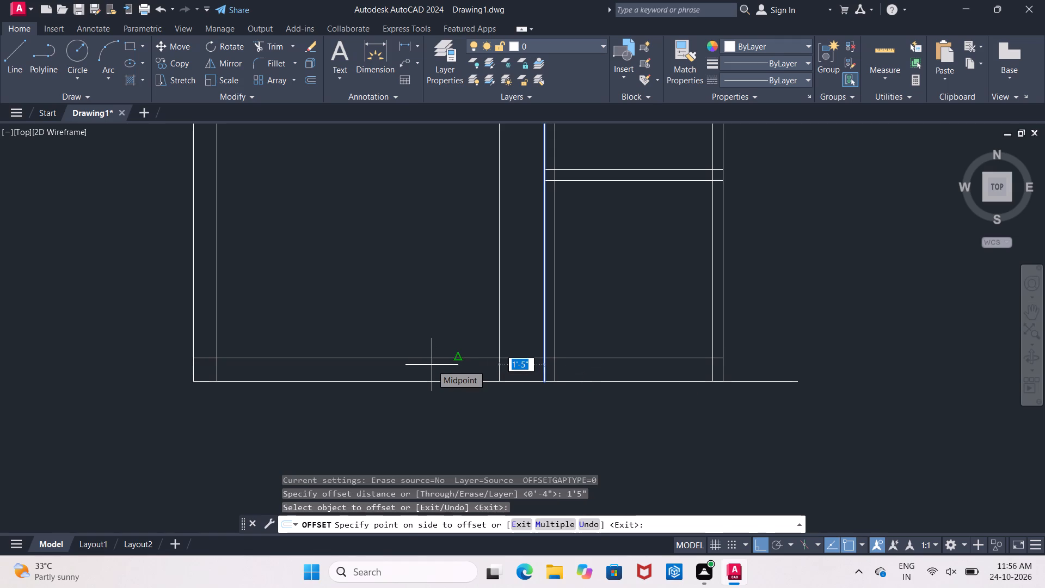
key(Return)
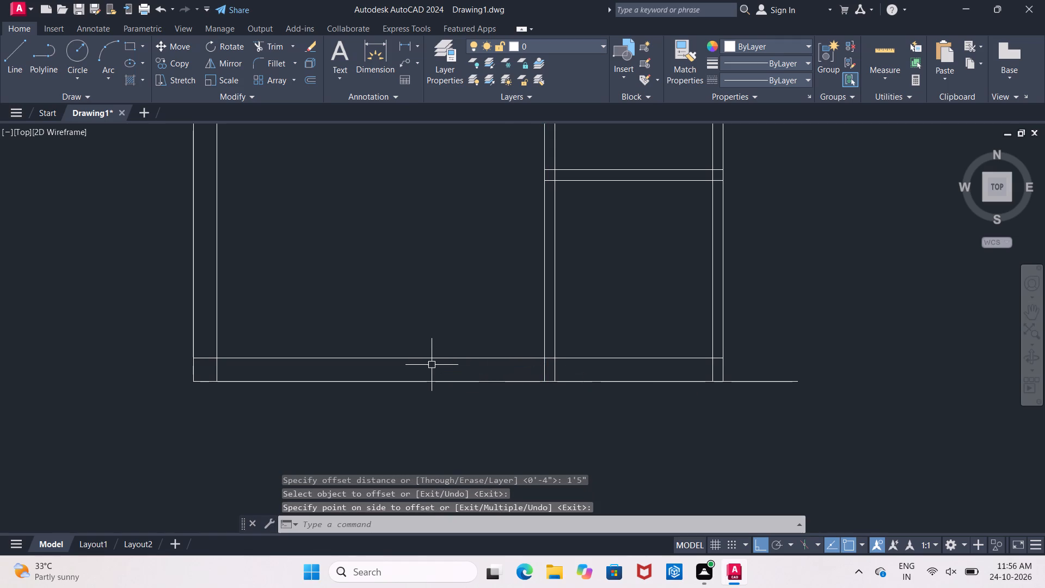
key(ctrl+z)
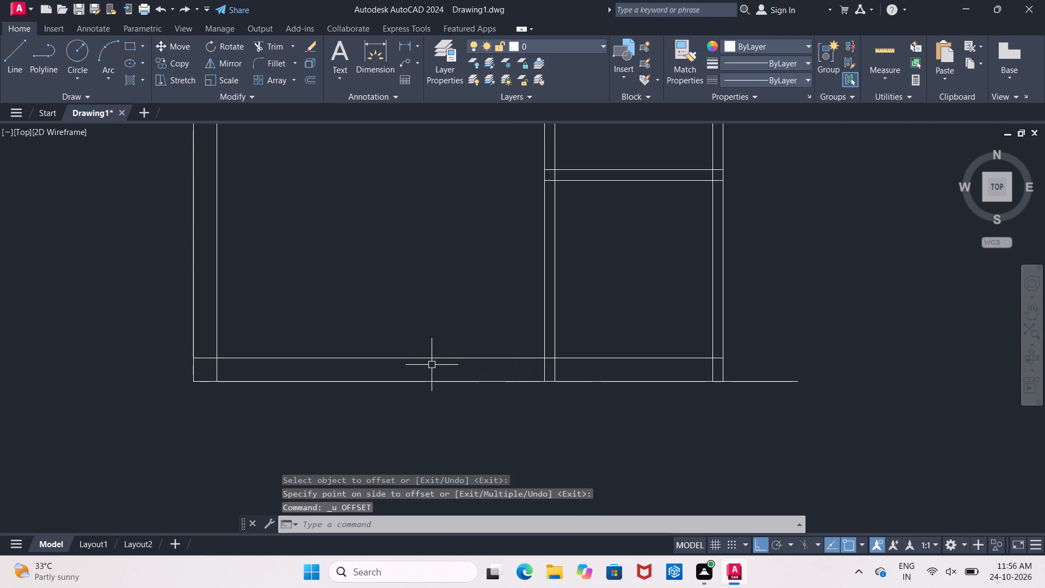
Offset the partition line on the first room's side by 1'5" leftward into the room.
key(o)
key(Return)
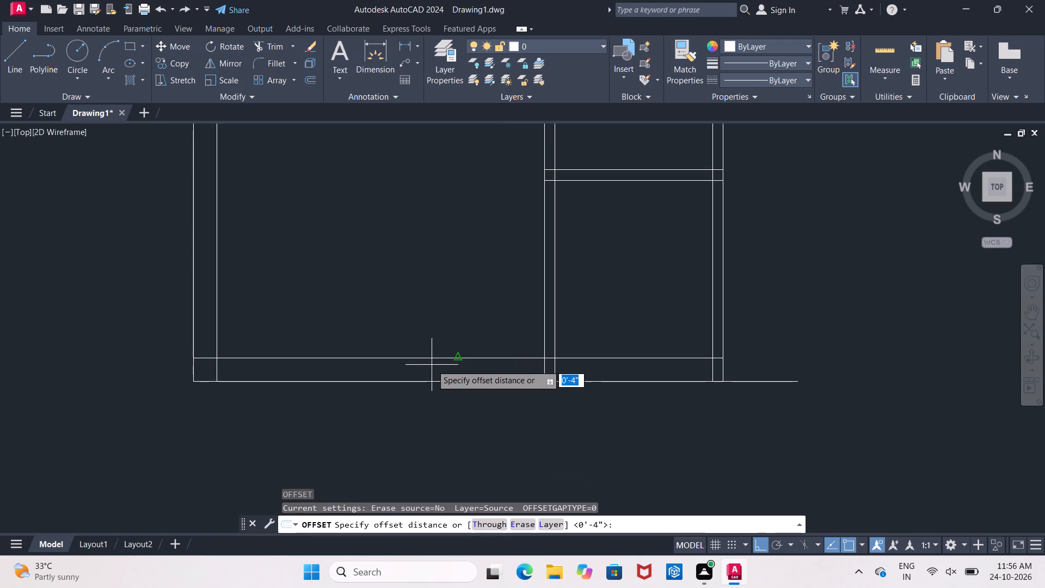
text(1')
text(5")
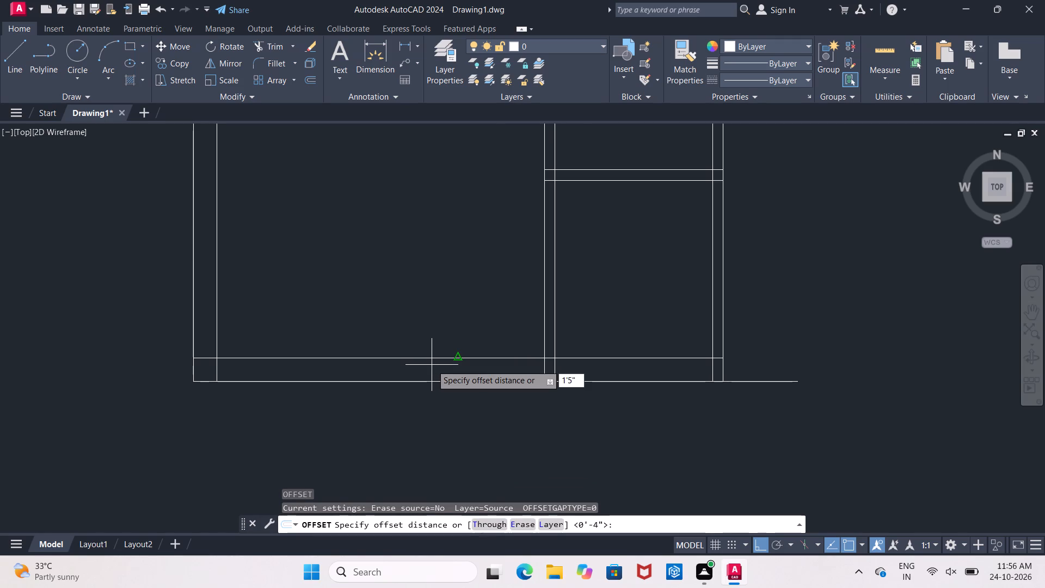
key(Return)
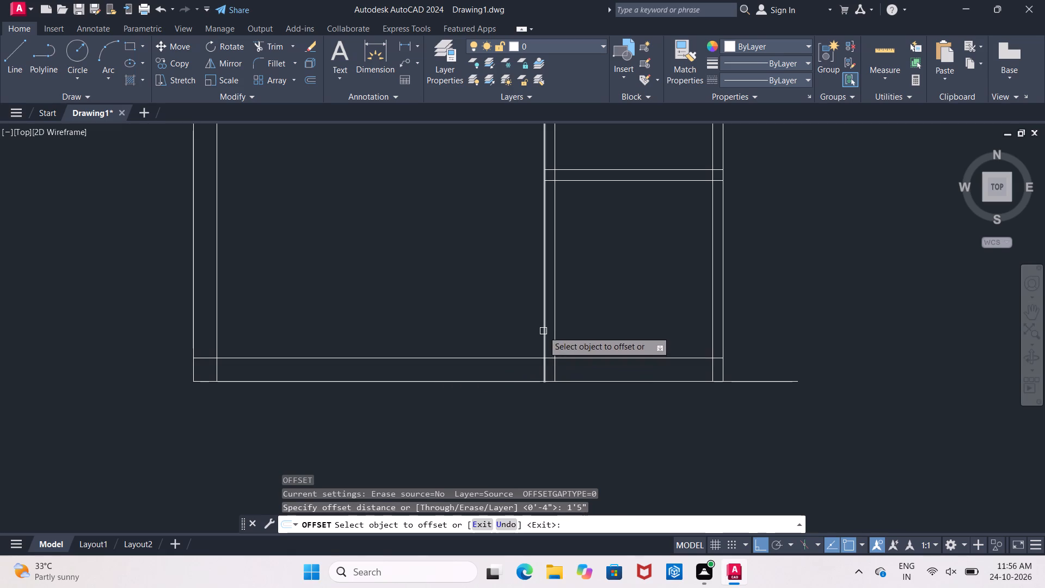
click(543, 331)
click(364, 338)
key(Escape)
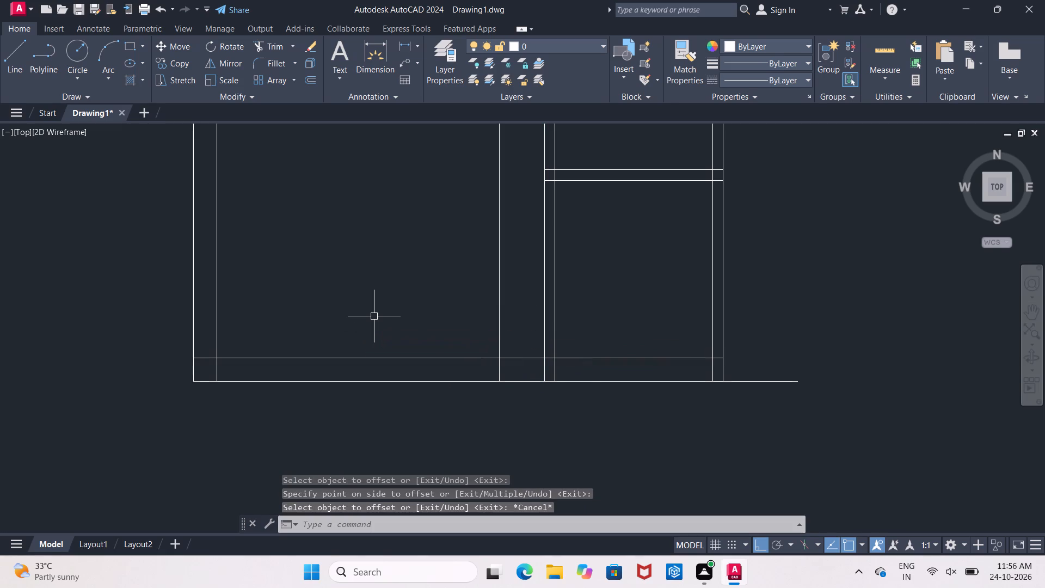
Trim the 1'5" offset line inside the first room, keeping only its short segment within the bottom wall.
text(tr)
key(space)
key(space)
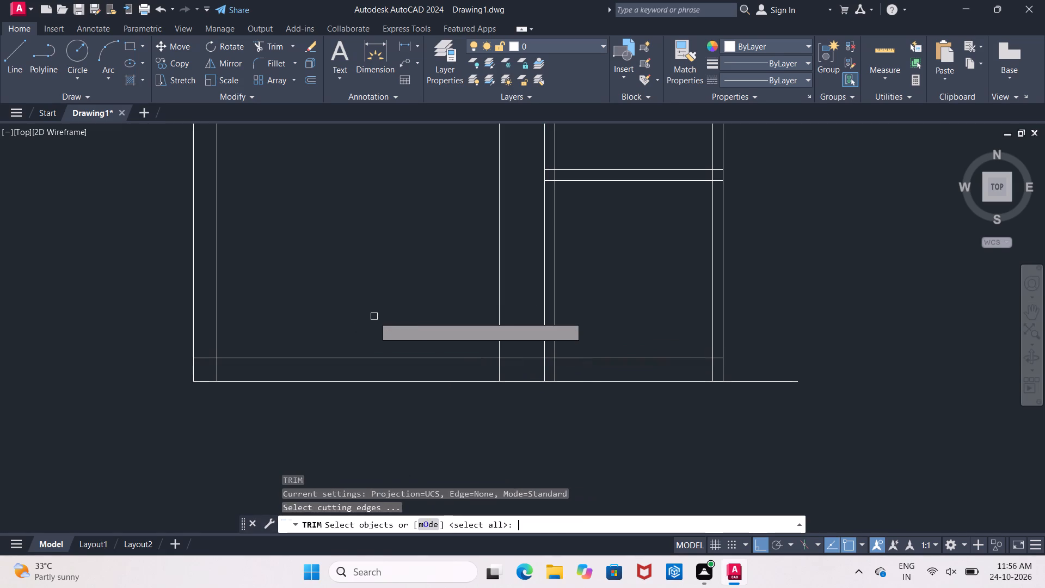
click(374, 316)
drag(428, 320, 445, 320)
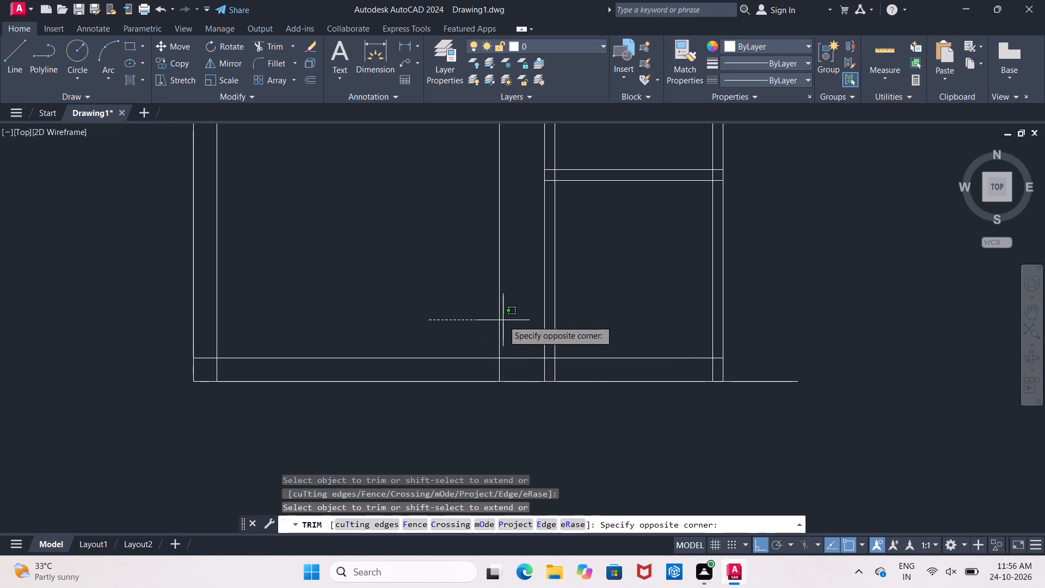
click(508, 326)
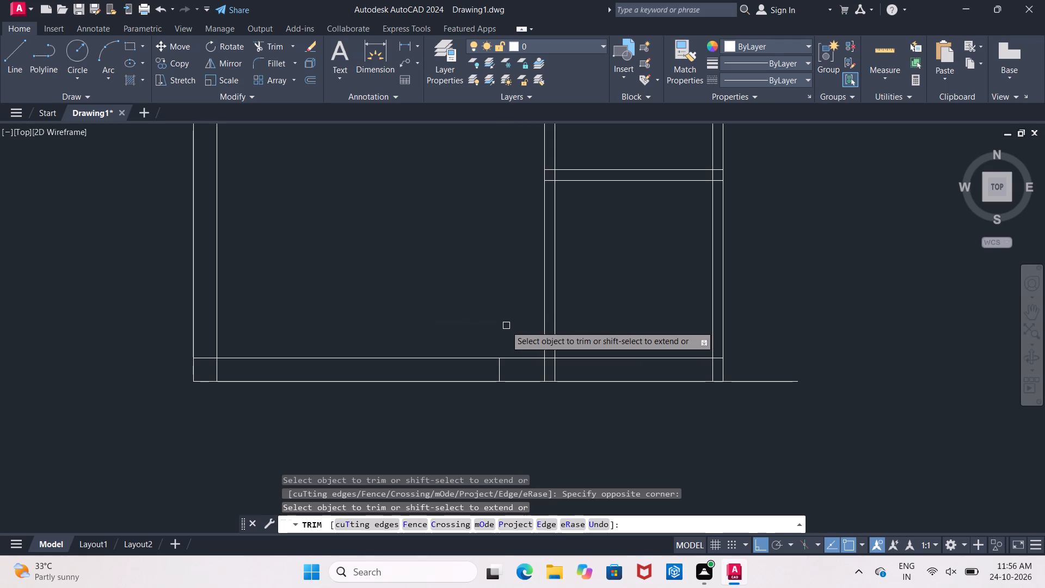
key(Return)
key(Return)
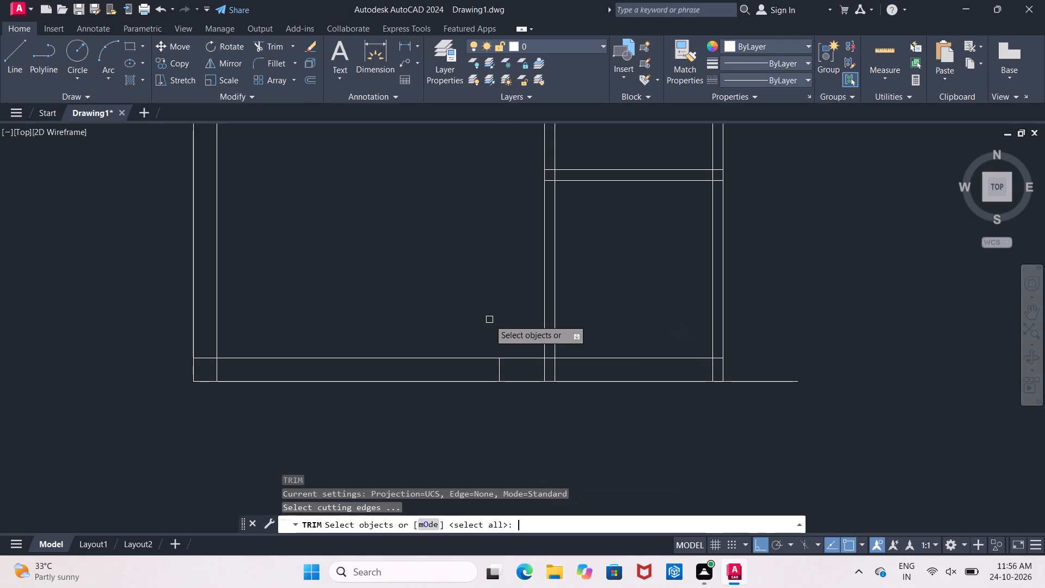
key(Return)
key(Return)
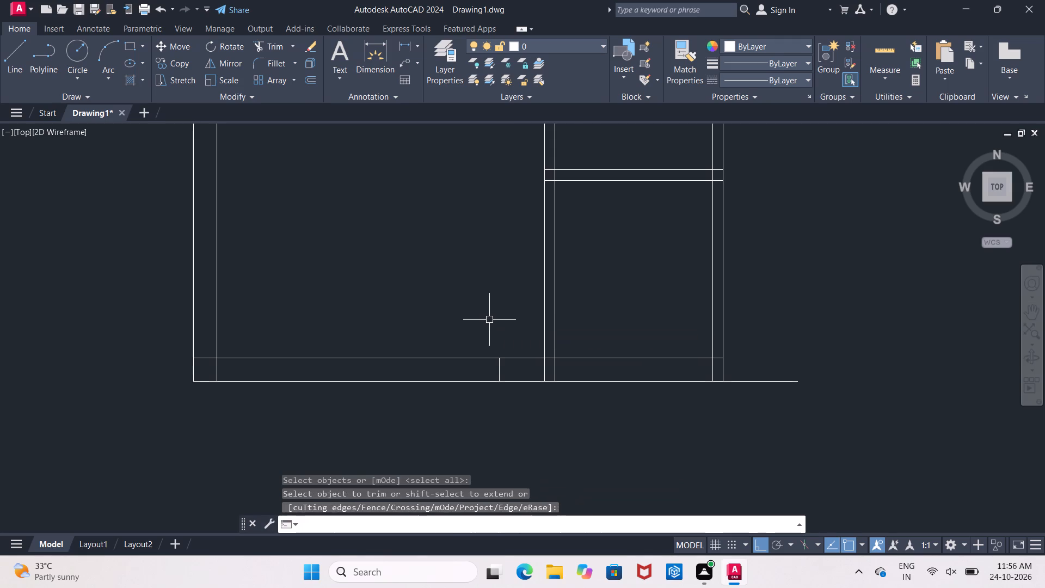
key(Escape)
Offset the short opening line in the bottom wall 4' leftward to mark the opening's other side.
key(o)
key(Return)
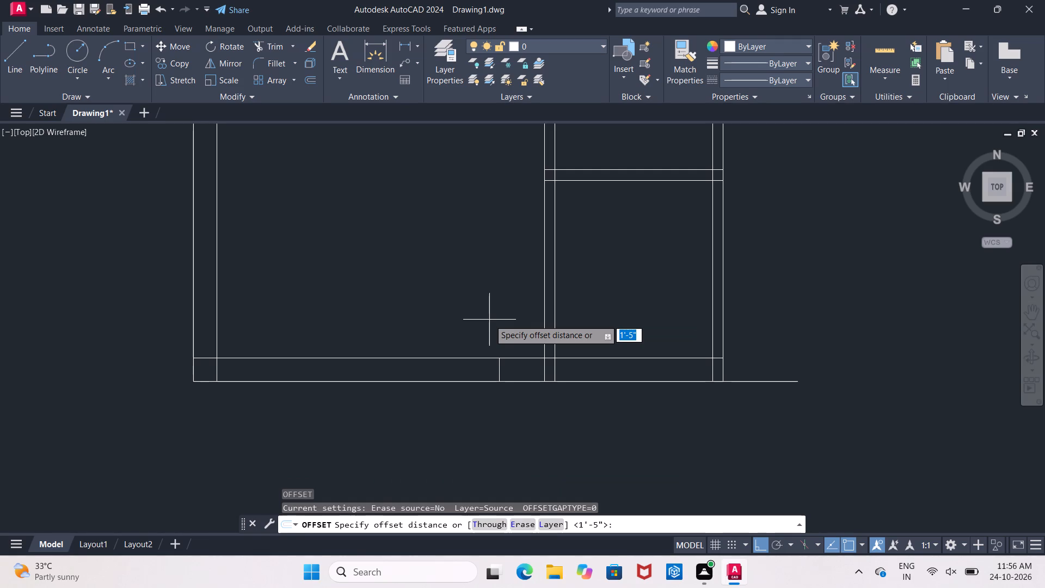
text(4')
key(Return)
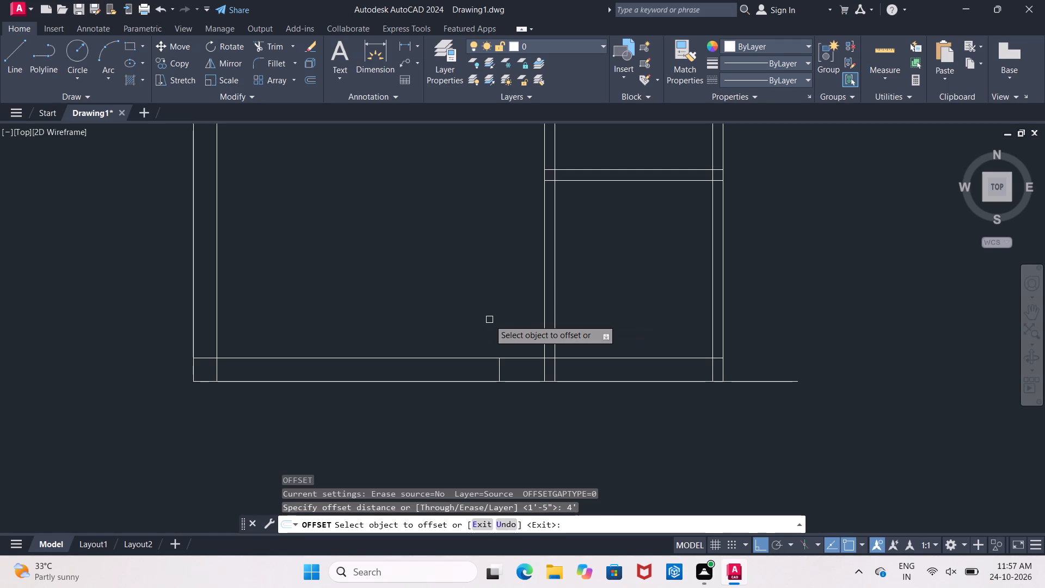
click(501, 369)
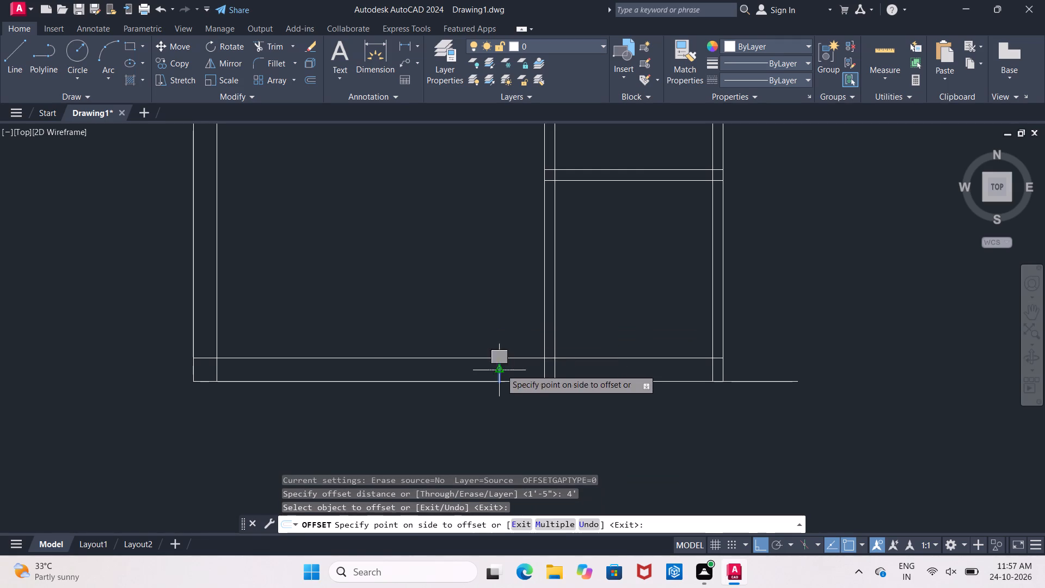
click(435, 370)
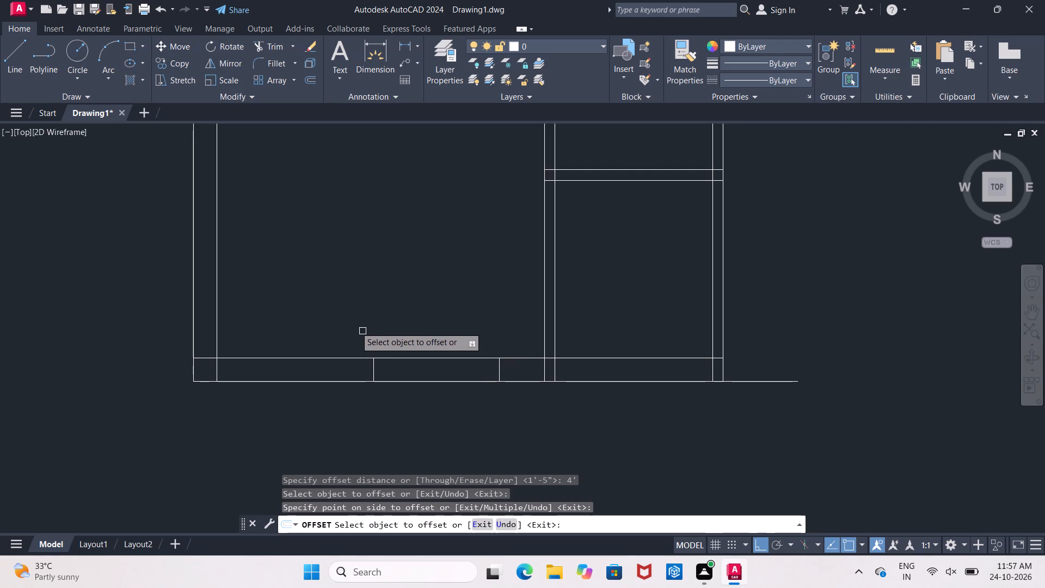
middle_drag(337, 314, 379, 382)
key(Escape)
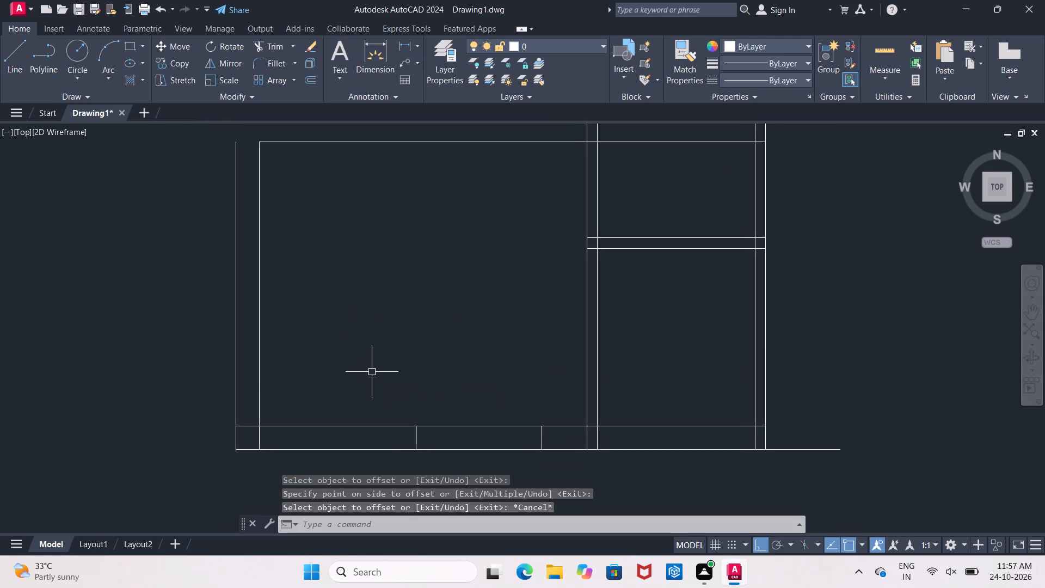
Offset the inner bottom wall line 4'5" upward into the first room.
key(o)
key(Return)
text(4'5)
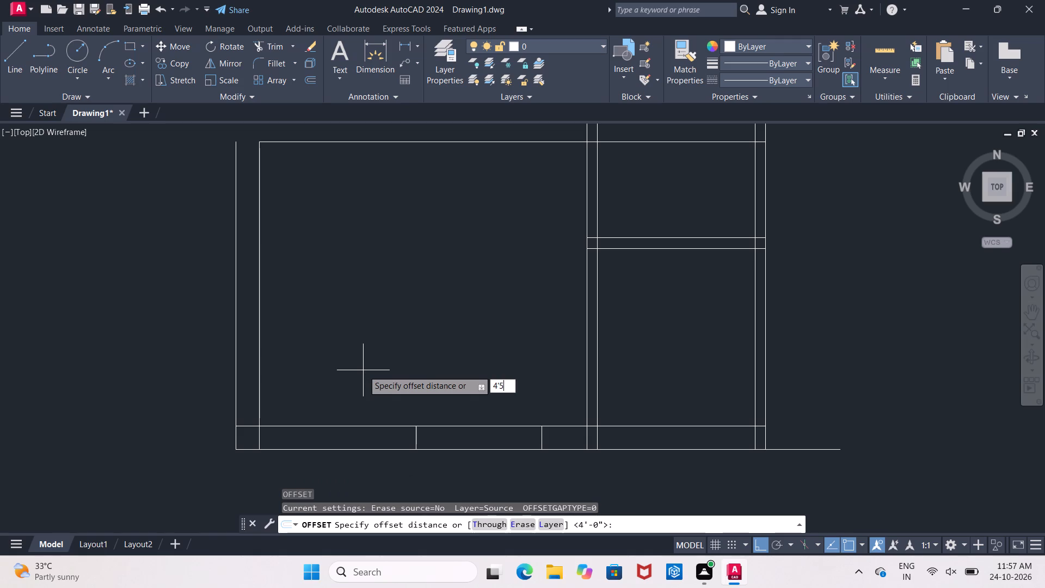
key(shift+quotedbl)
key(Return)
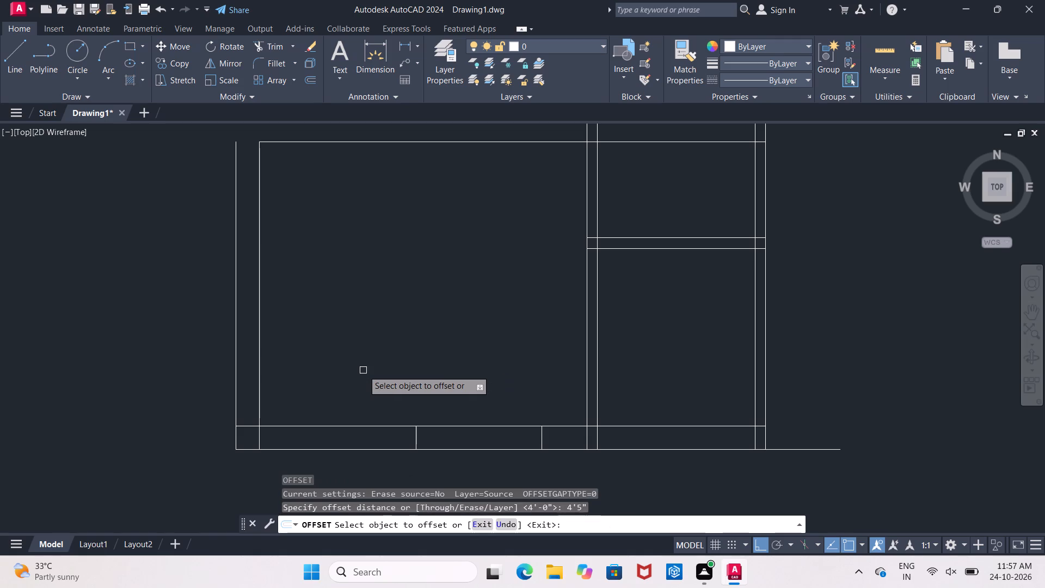
click(365, 430)
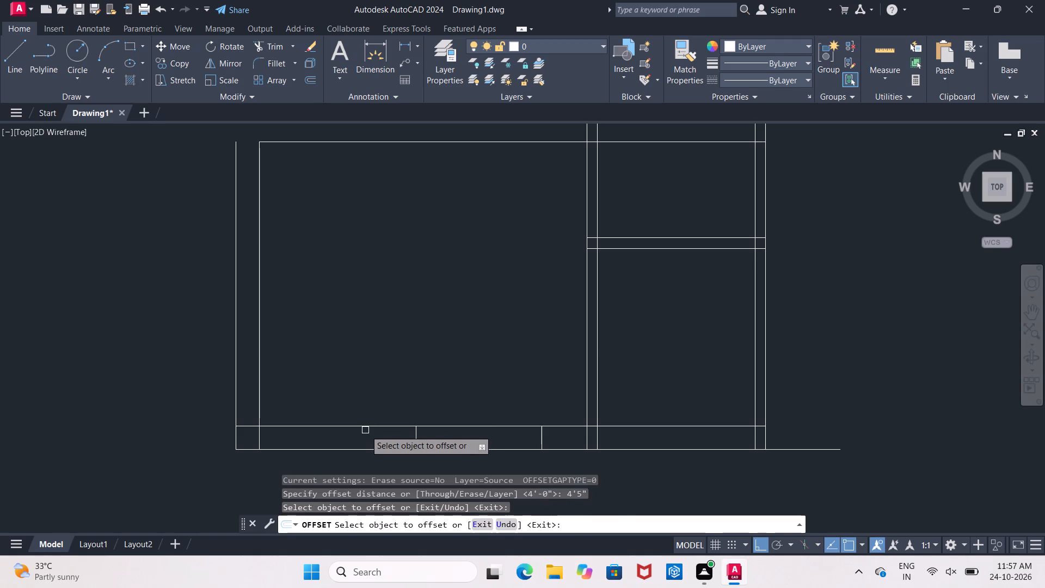
click(365, 427)
click(331, 271)
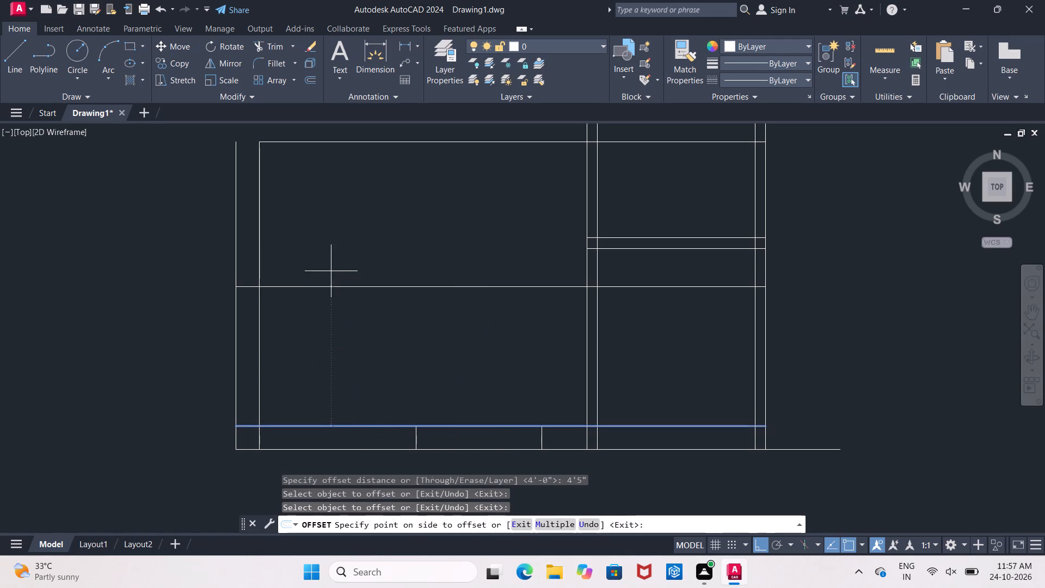
key(Return)
Offset the horizontal line crossing the middle of the first room 2' both upward and downward.
key(Return)
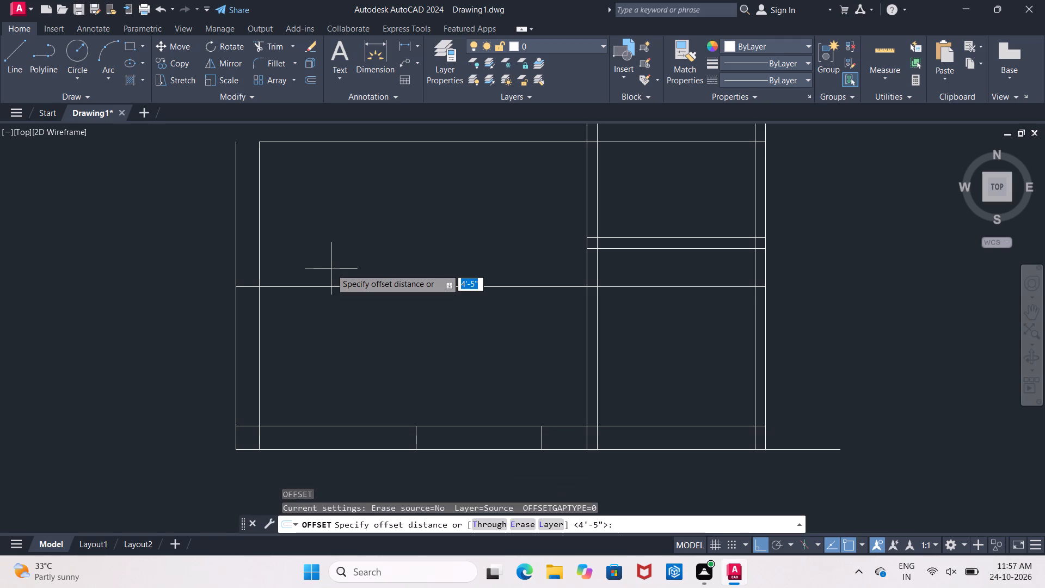
text(2')
key(Return)
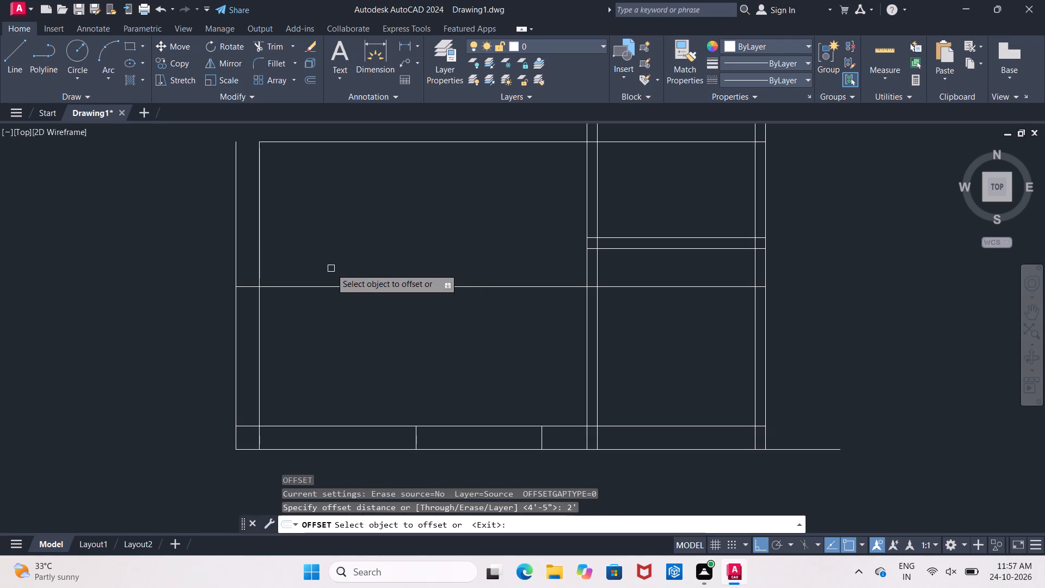
click(319, 287)
click(319, 243)
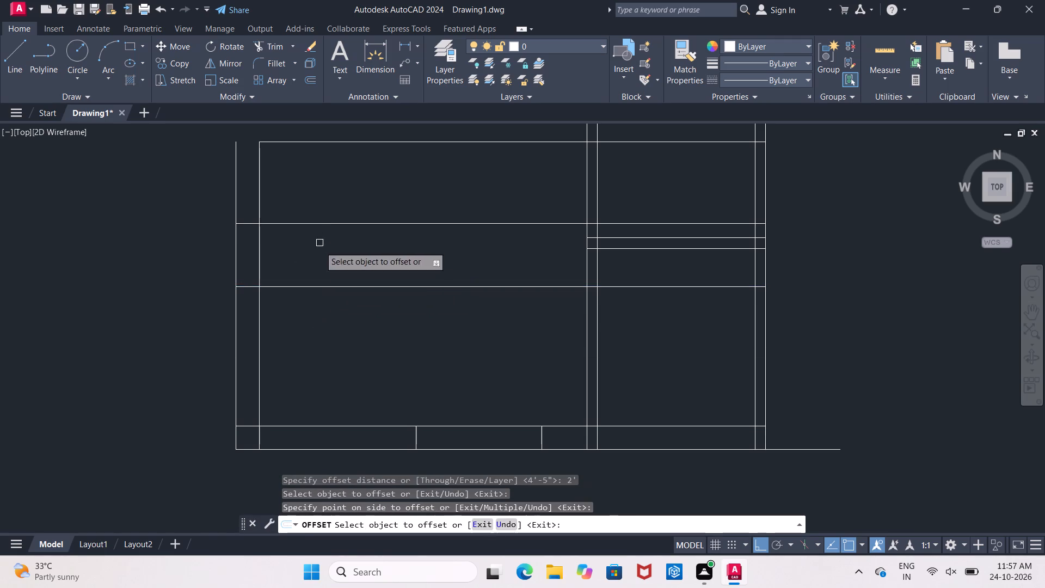
click(320, 287)
click(322, 335)
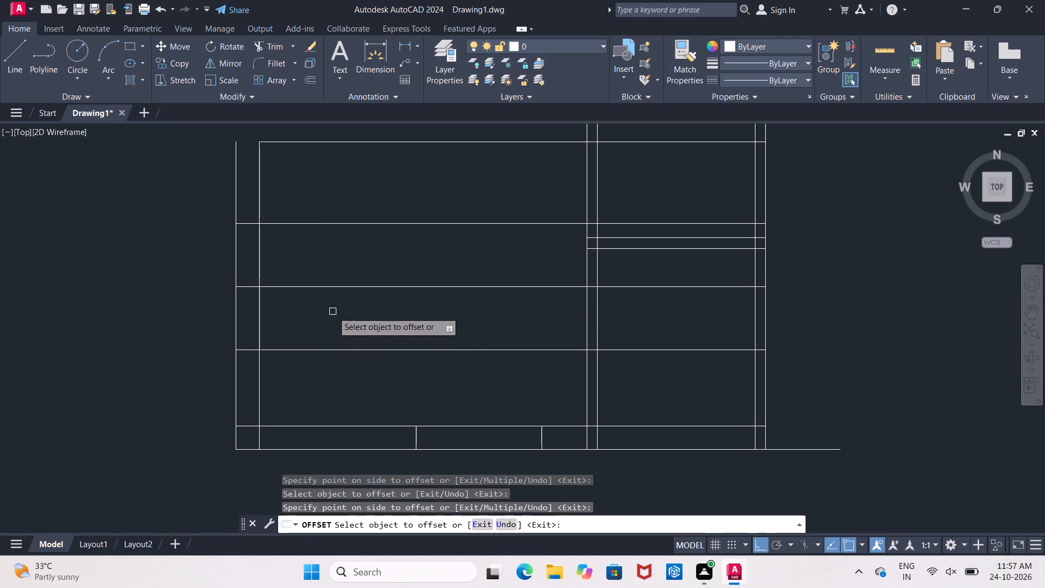
key(Escape)
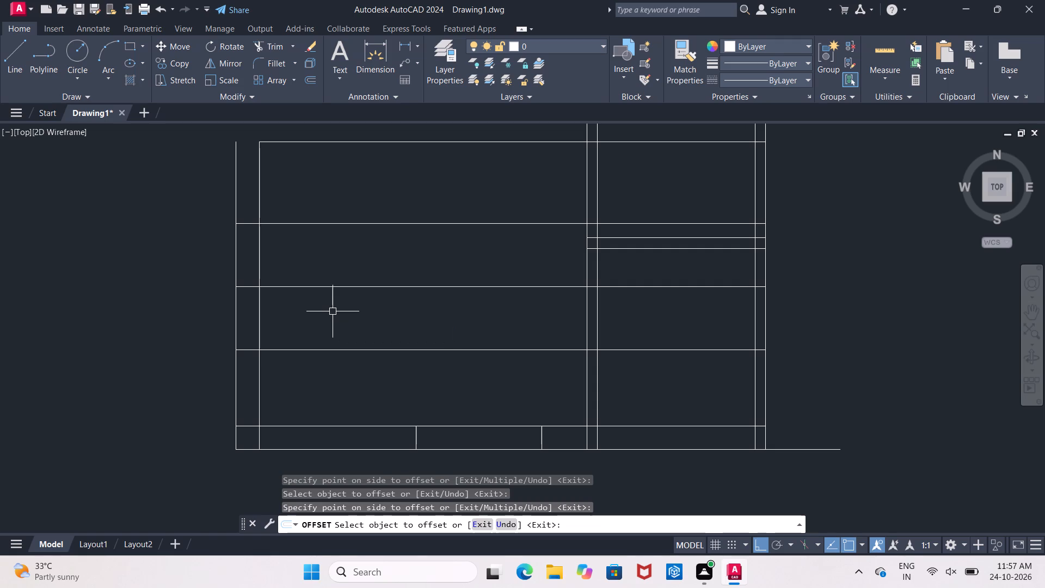
Trim the three horizontal offset lines between the first room's left wall and the partition.
key(t)
key(r)
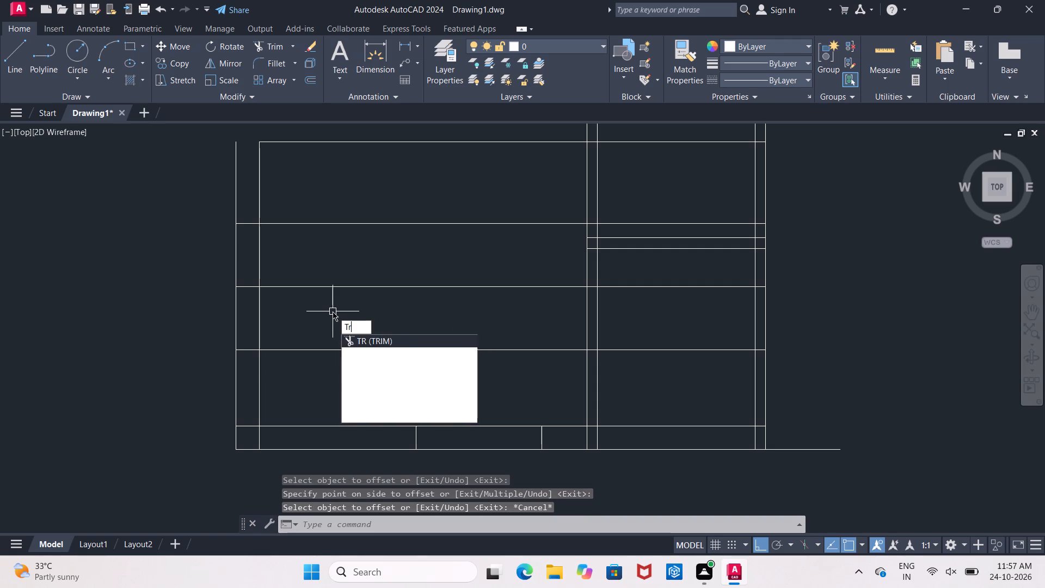
key(space)
key(space)
drag(317, 198, 317, 203)
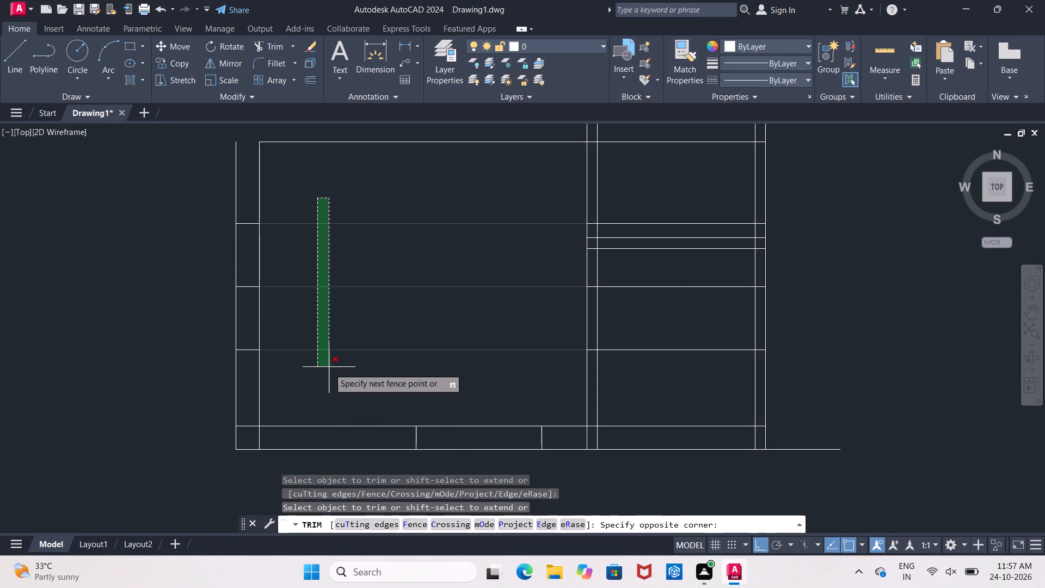
click(328, 370)
key(Escape)
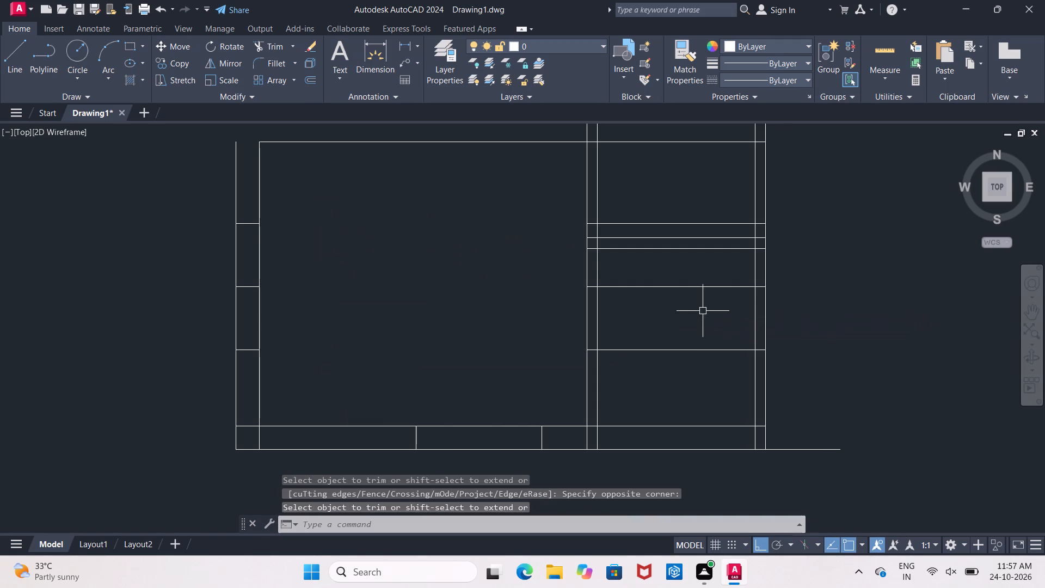
Erase the three leftover horizontal line segments across the partition and adjoining space.
click(687, 351)
click(692, 286)
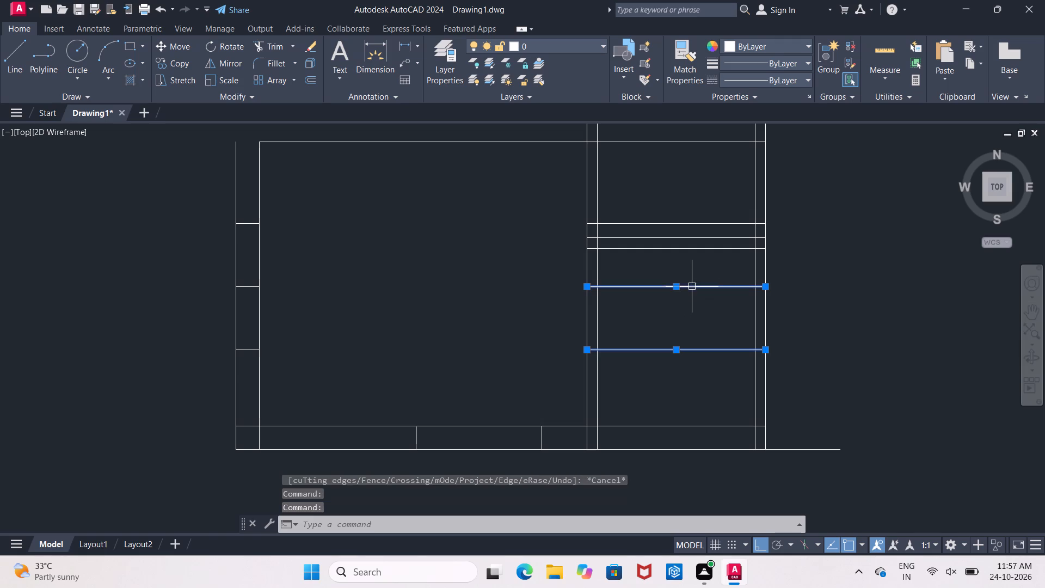
click(656, 222)
key(Delete)
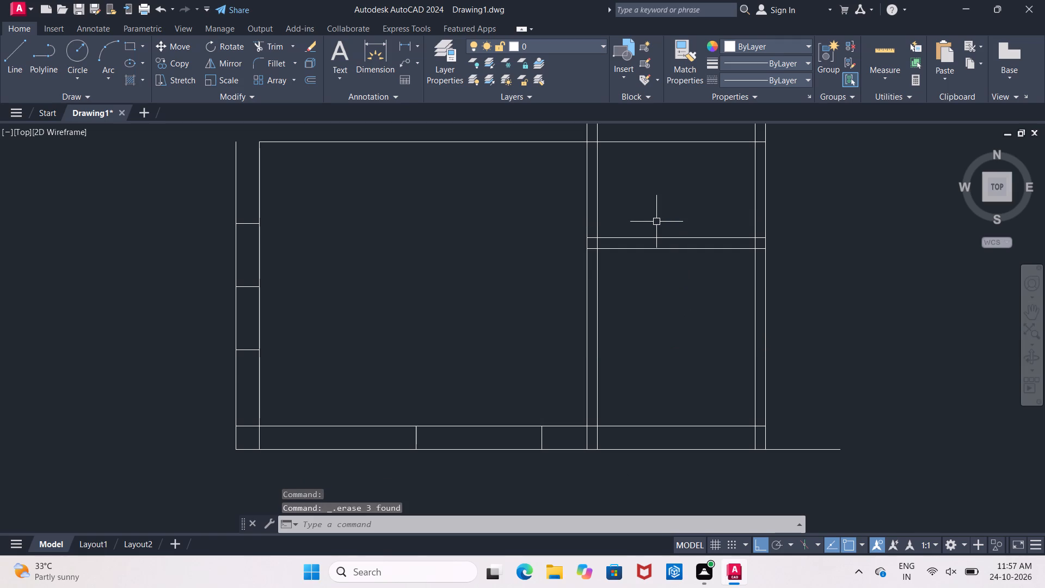
Erase the middle short line in the left wall, leaving the two opening edges.
click(240, 289)
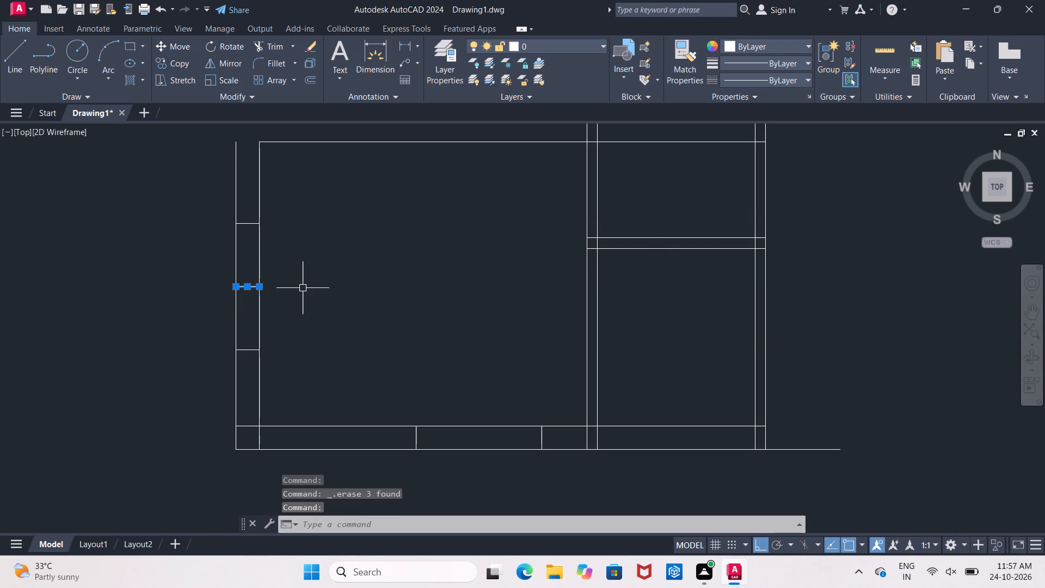
key(Delete)
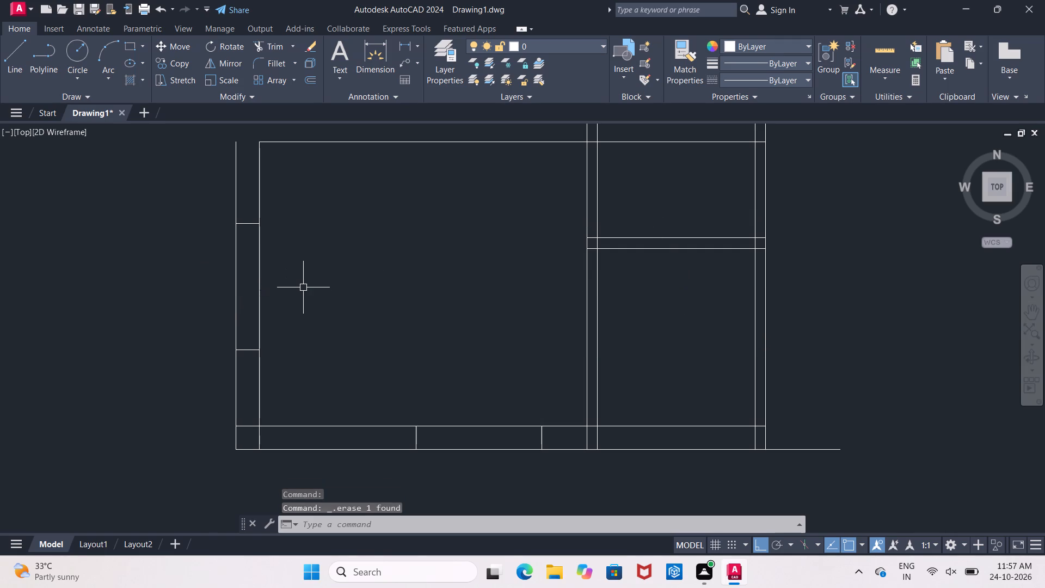
Offset the inner bottom wall line 2.25" downward into the wall thickness.
key(o)
key(Return)
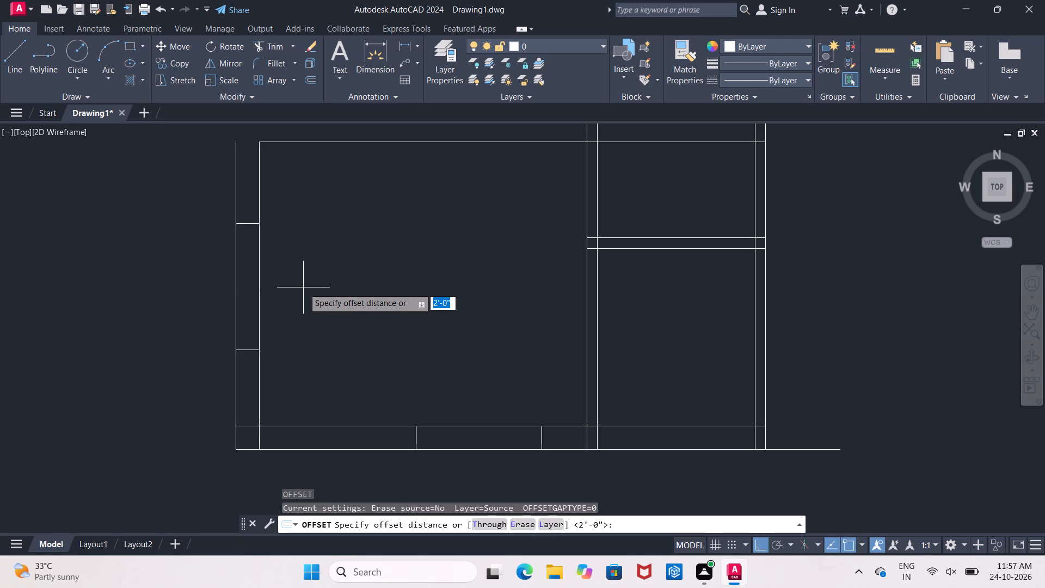
text(2.)
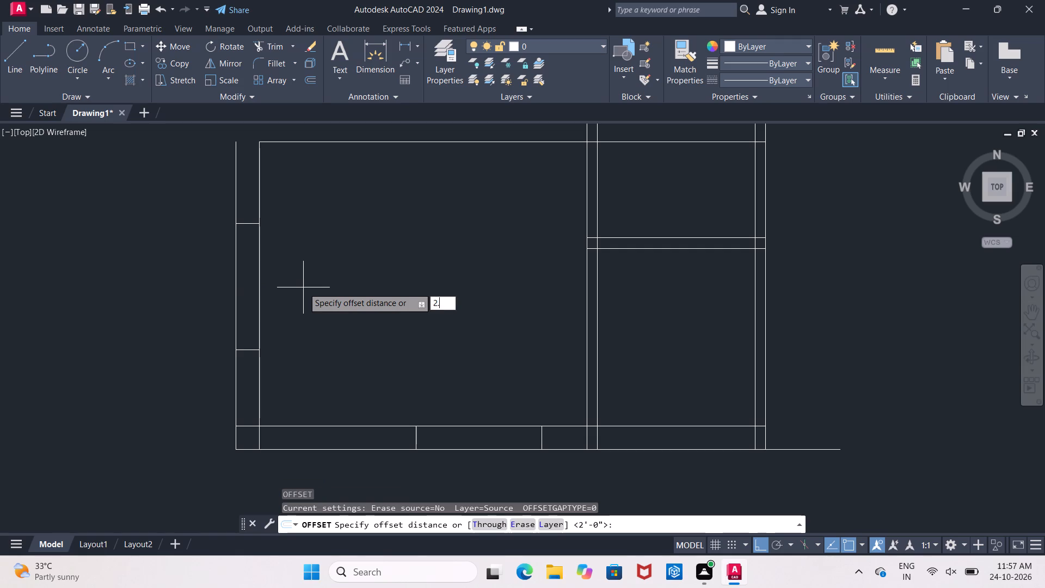
text(25)
key(shift+quotedbl)
key(Return)
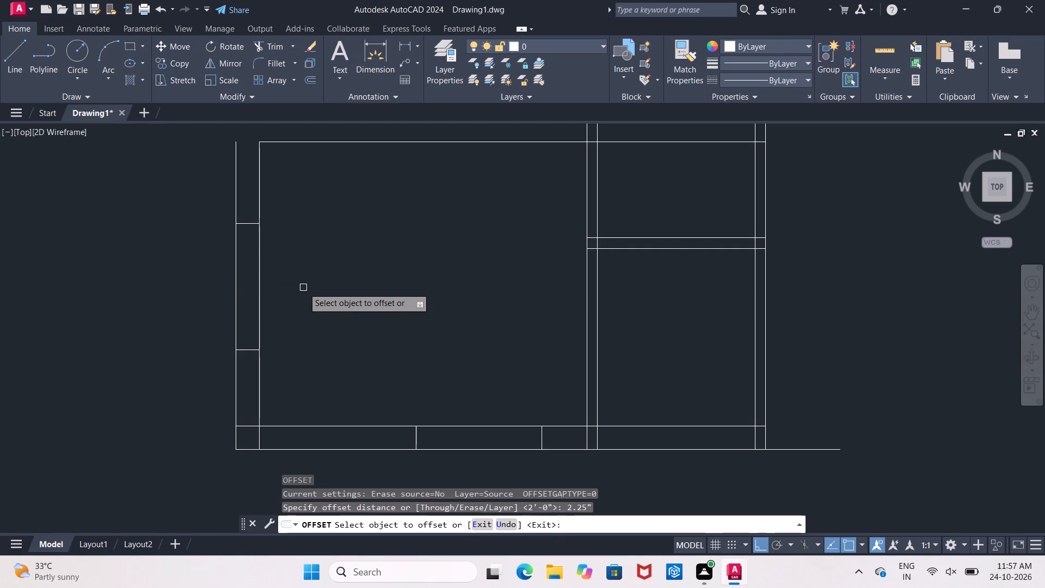
click(448, 426)
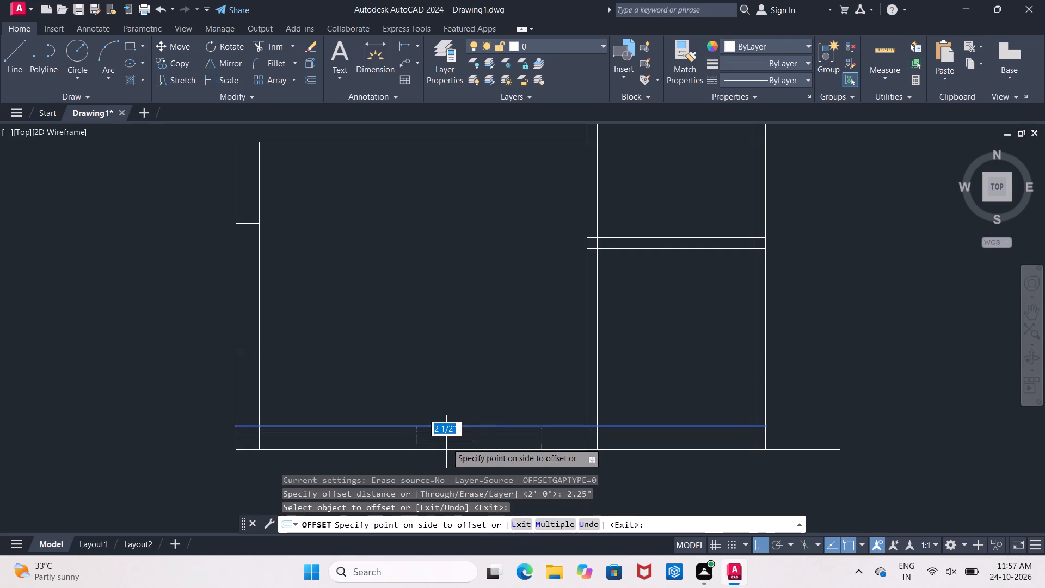
click(446, 443)
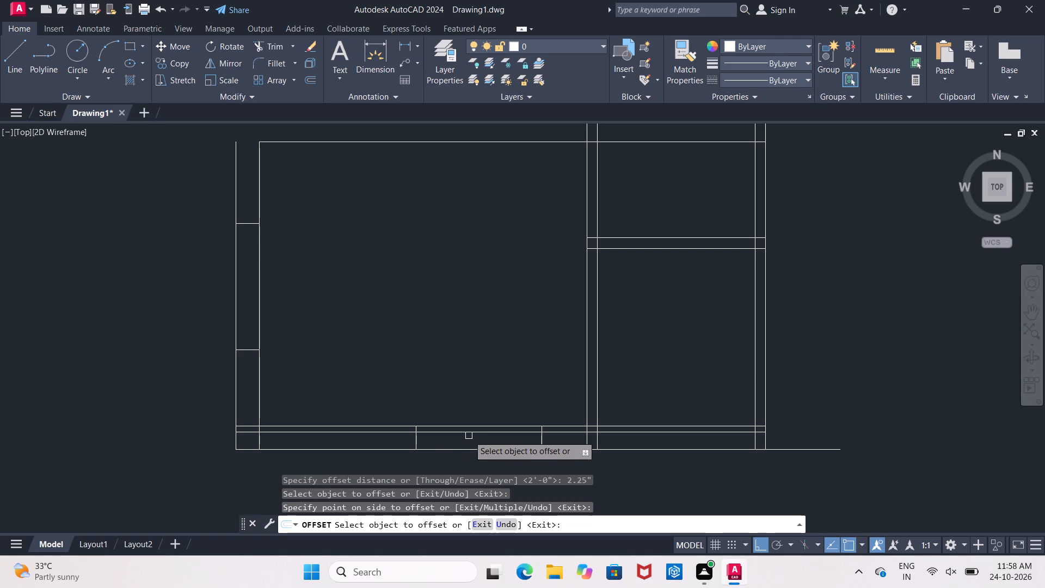
key(Return)
Offset the line inside the bottom wall 1.5" downward, and offset the resulting line another 1.5" downward.
key(Return)
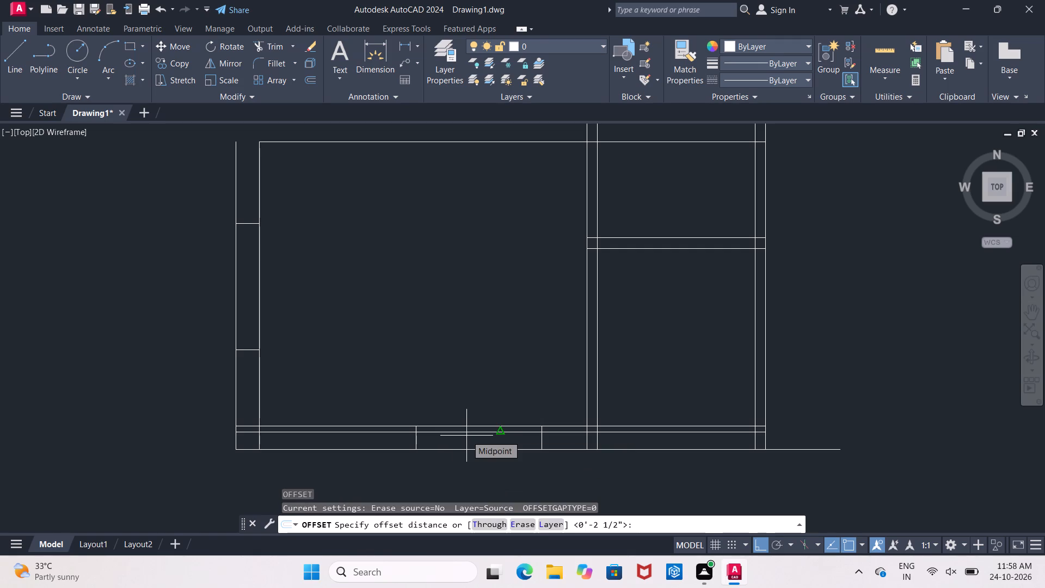
key(1)
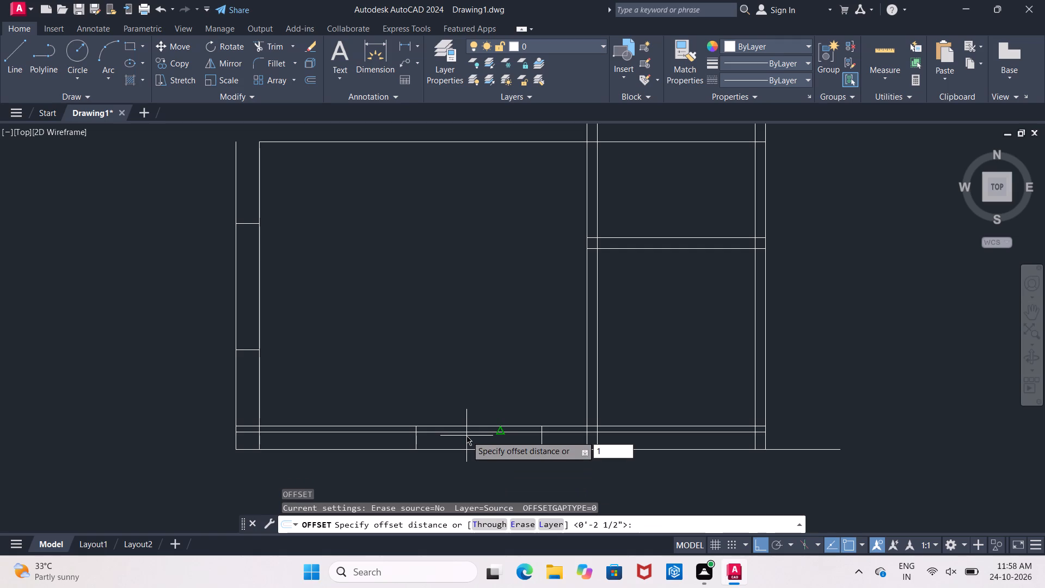
text(.5)
key(shift+quotedbl)
key(Return)
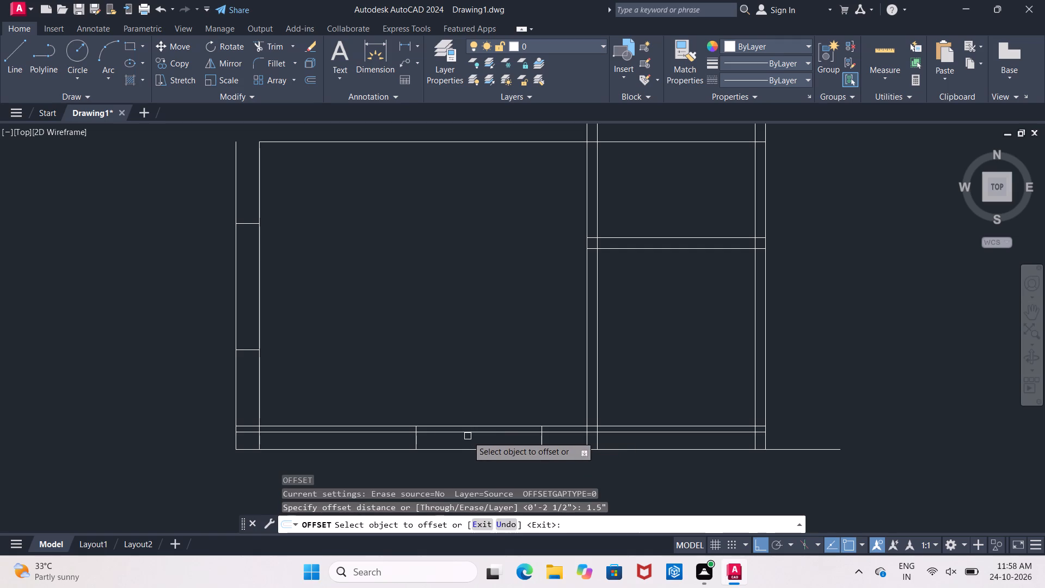
scroll(473, 446, up, 2)
click(463, 412)
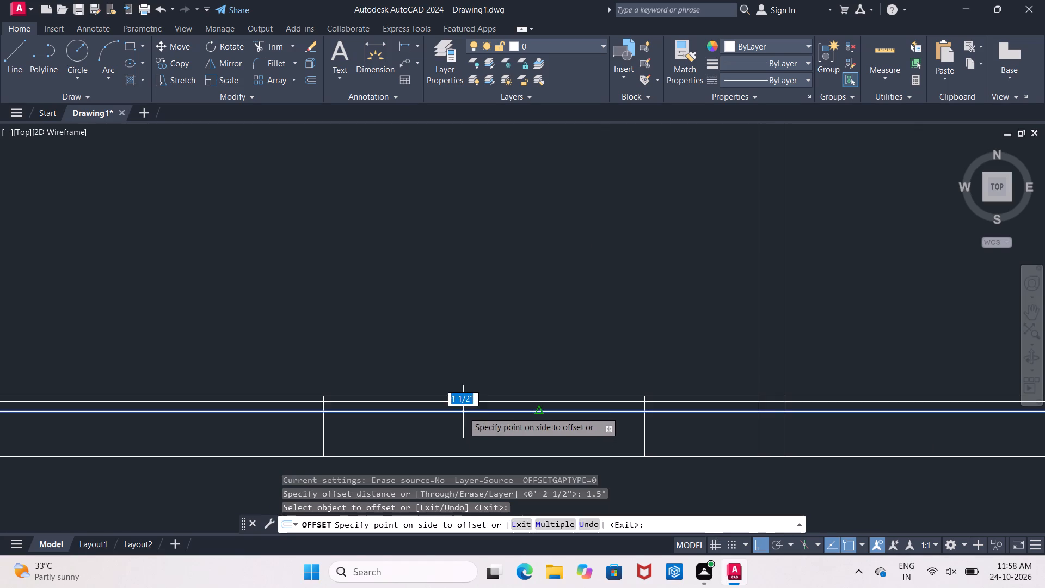
click(459, 435)
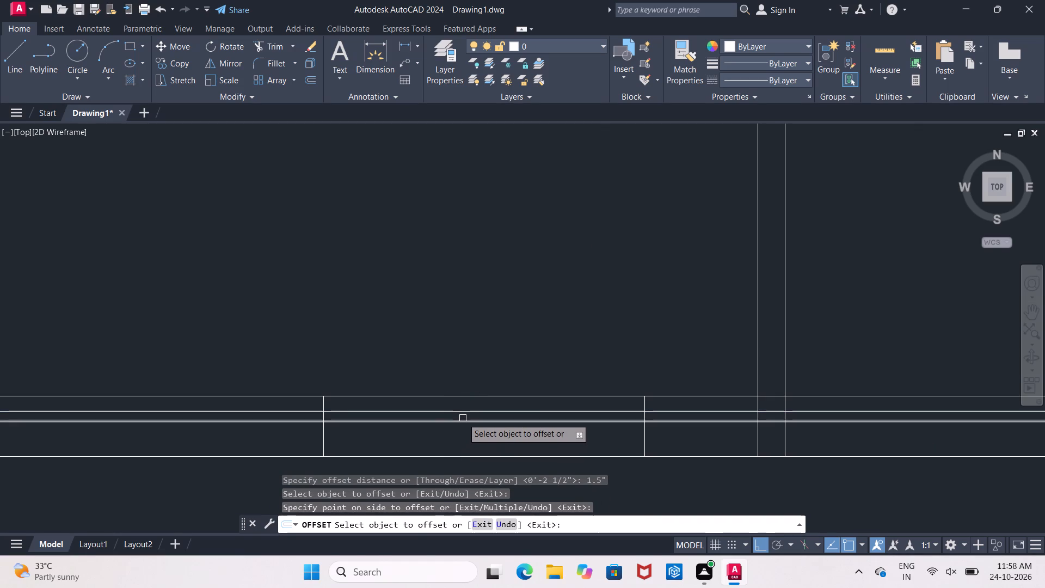
click(463, 418)
click(470, 421)
click(462, 443)
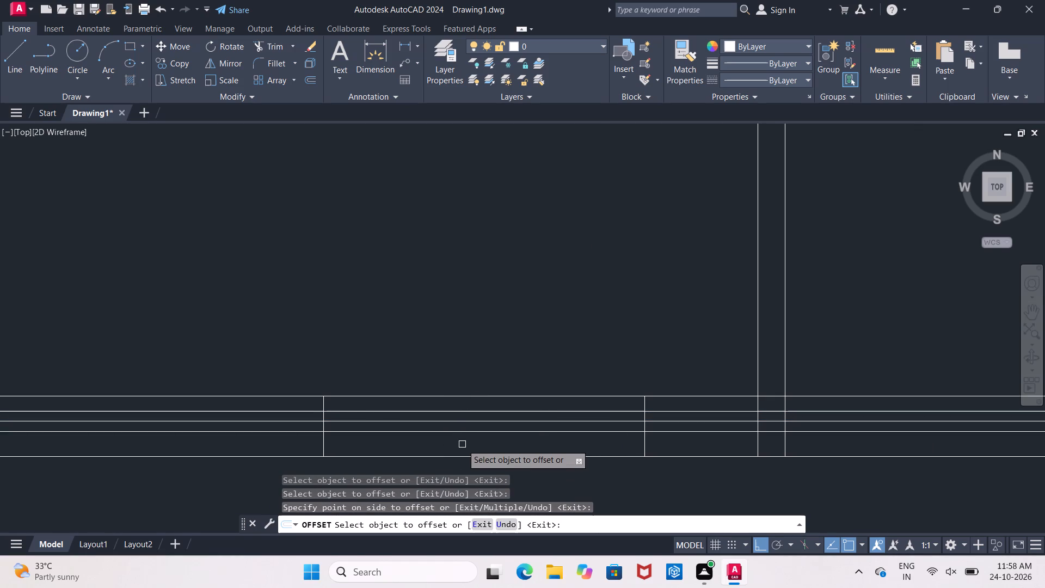
key(Escape)
Trim the inner and outer bottom wall lines between the two edges of the opening.
scroll(465, 444, down, 5)
scroll(468, 444, up, 2)
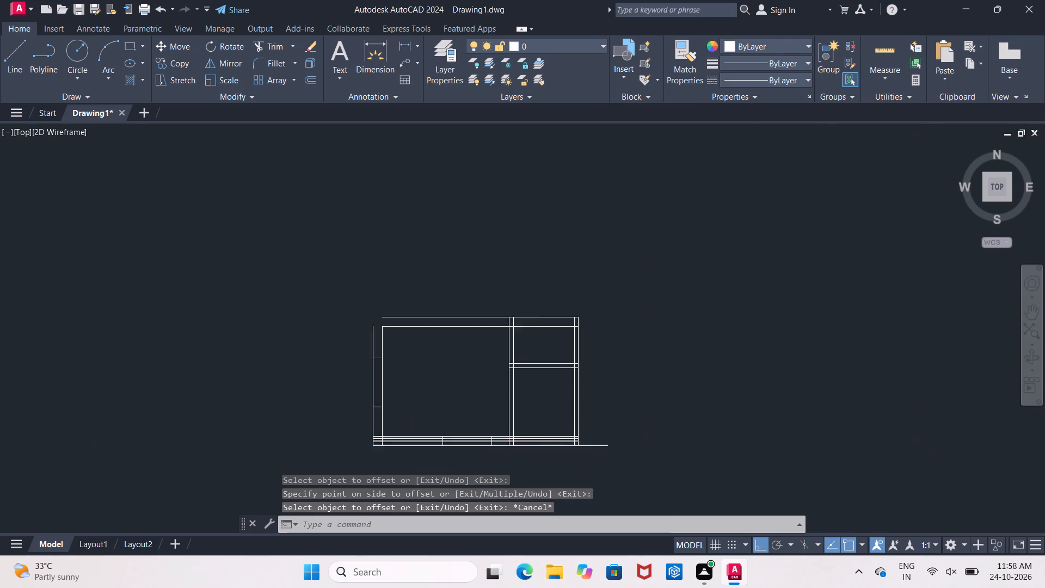
scroll(468, 444, up, 3)
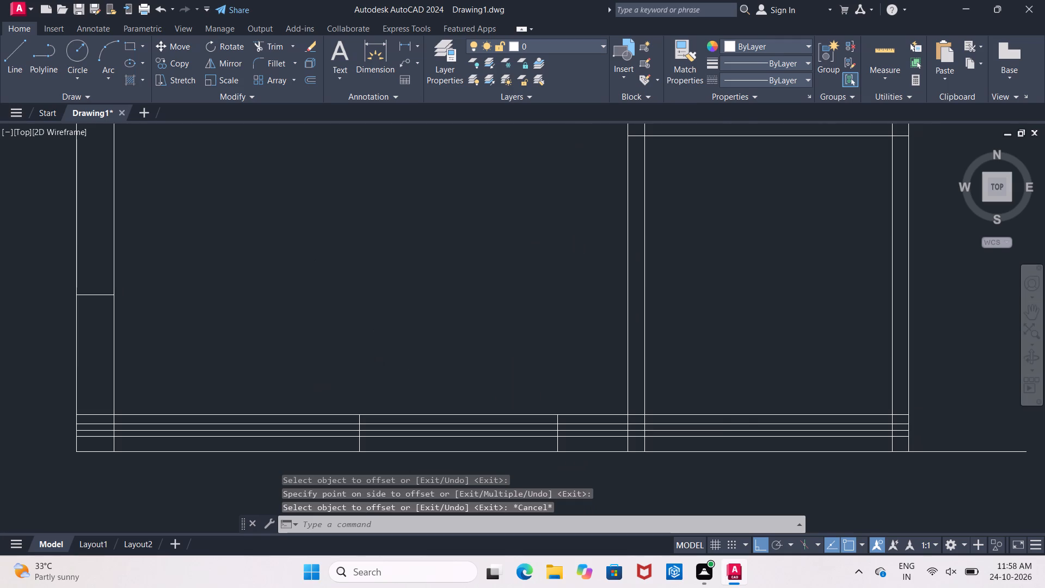
text(tr)
key(space)
key(space)
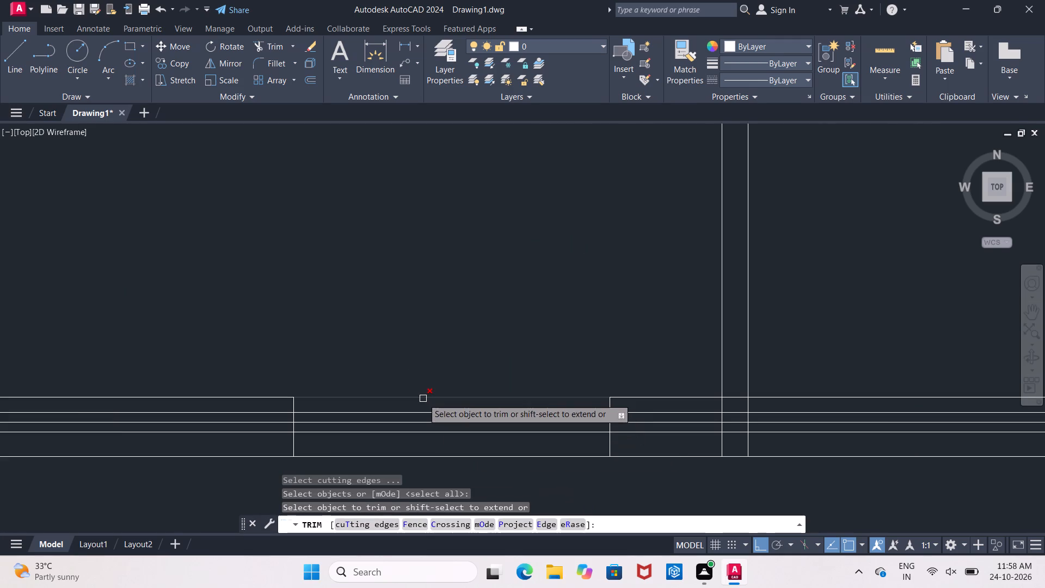
click(423, 399)
click(434, 458)
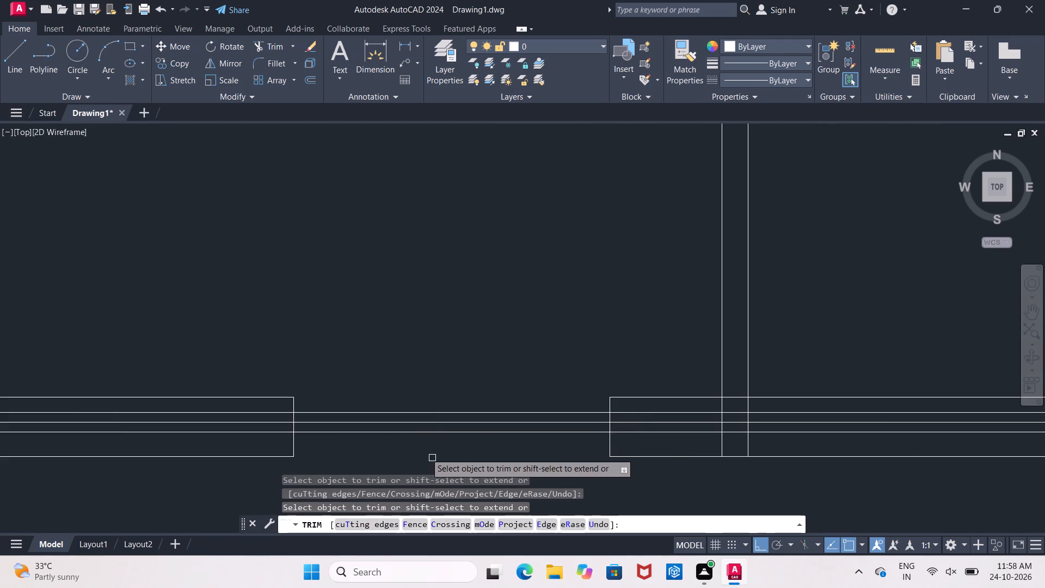
Draw separate lines across the bottom wall opening between its edges, one along the inner face and one along the outer face.
click(23, 56)
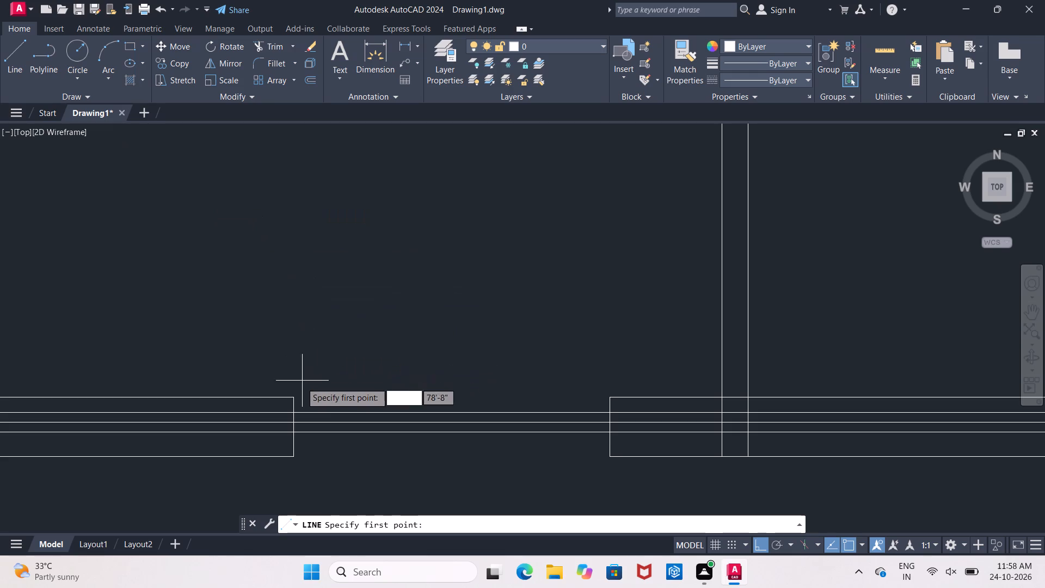
click(294, 398)
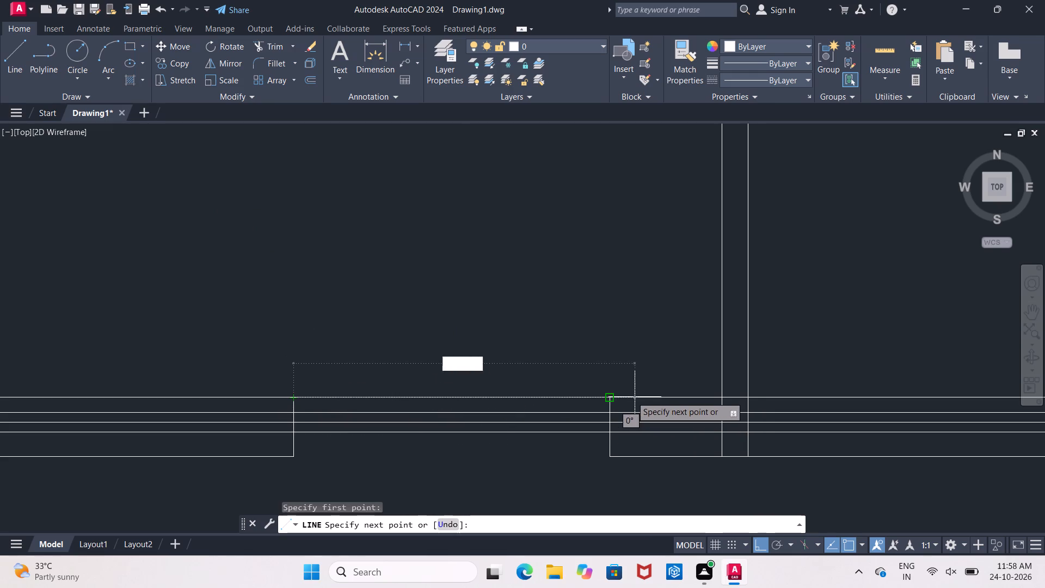
click(609, 398)
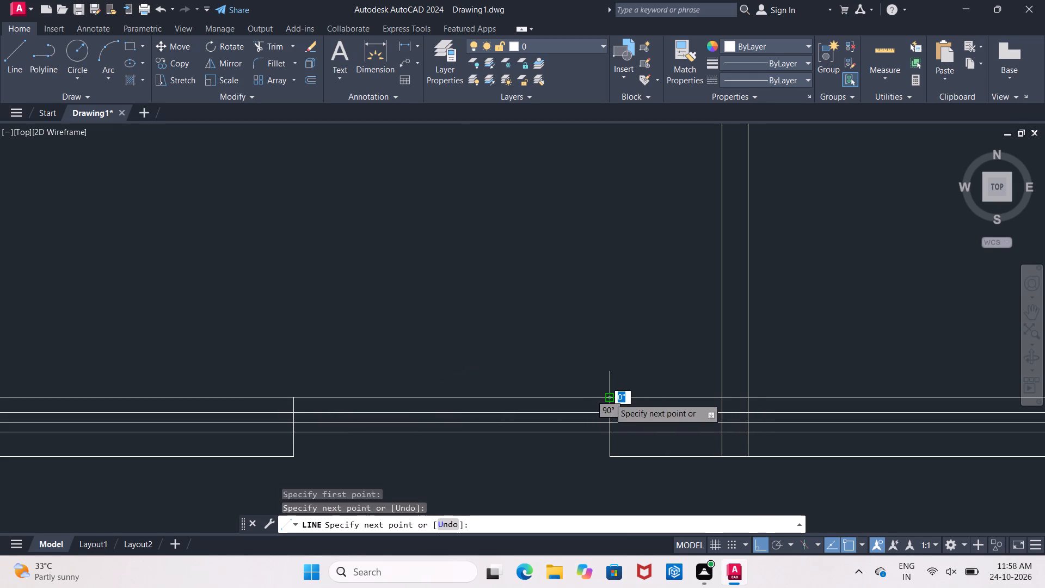
key(Escape)
click(26, 53)
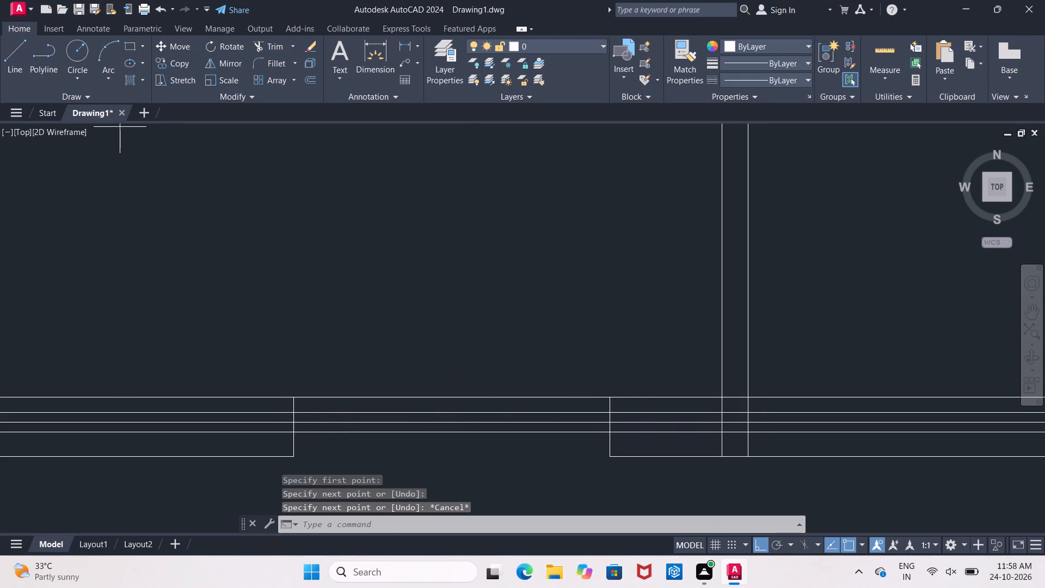
click(293, 455)
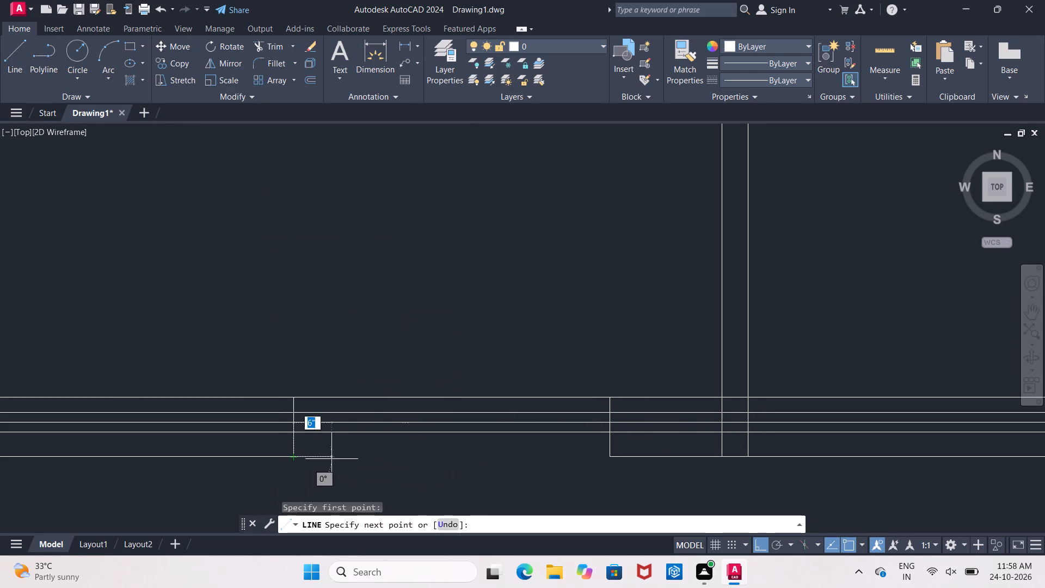
click(610, 455)
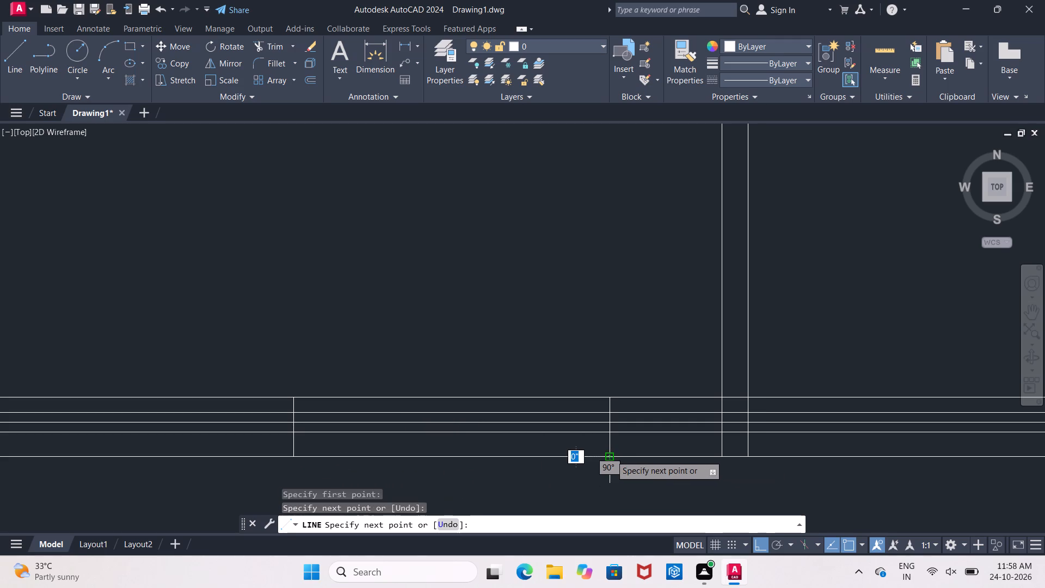
key(Escape)
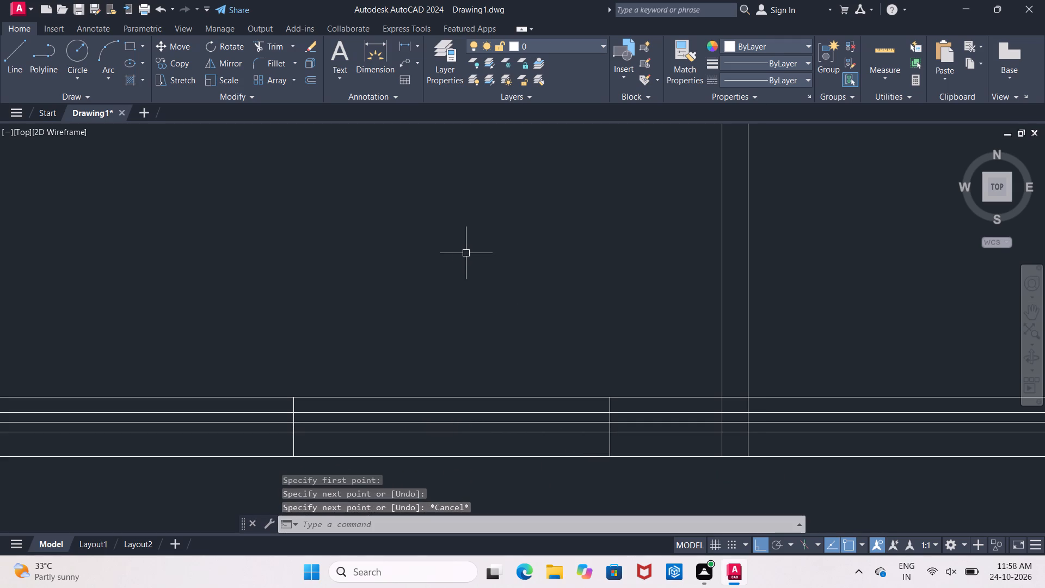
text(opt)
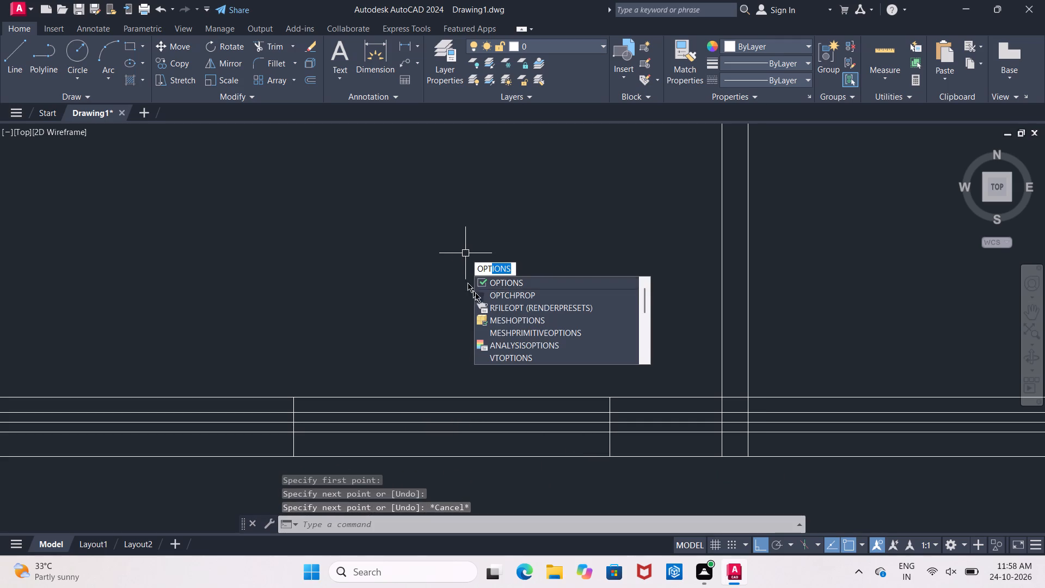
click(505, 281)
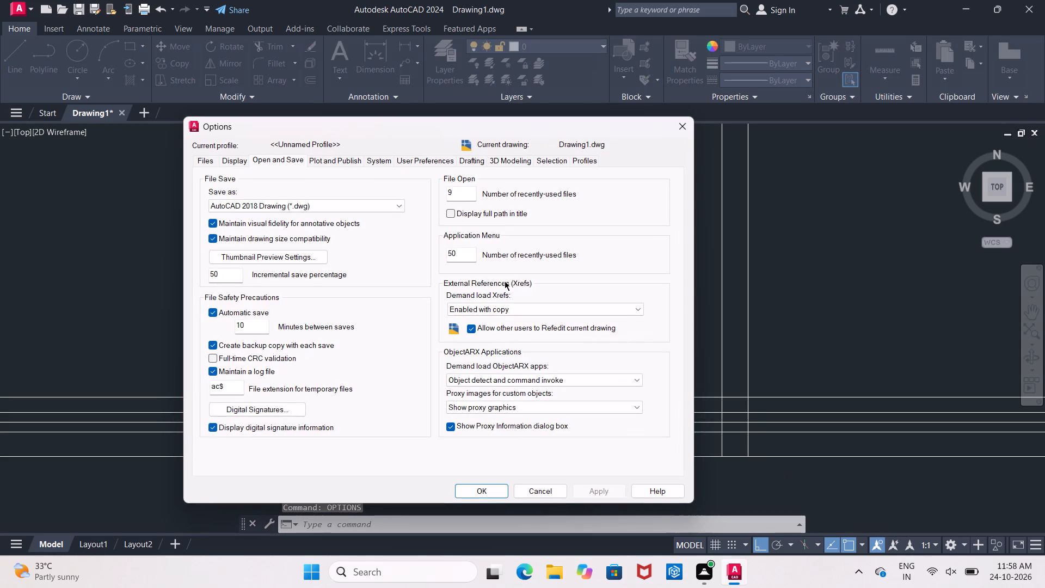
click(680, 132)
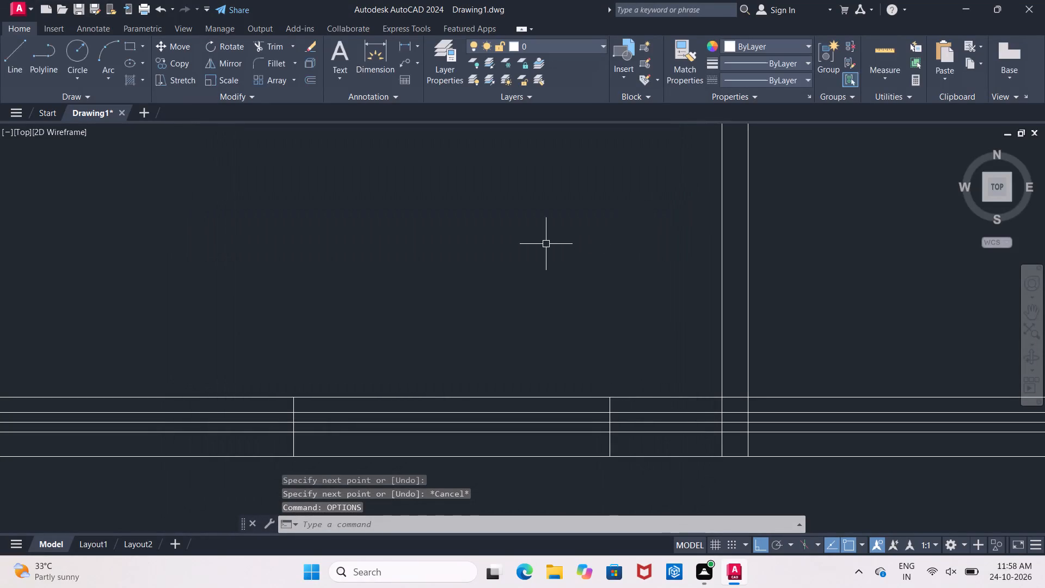
Trim the offset lines inside the bottom wall beyond the opening, to its left and between its right edge and the partition.
text(tr)
key(space)
key(space)
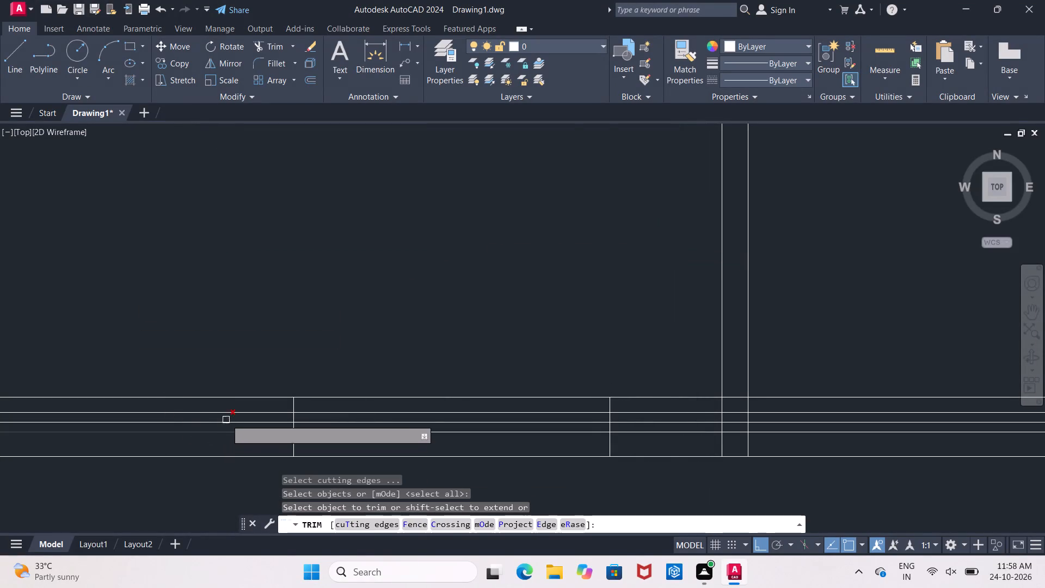
click(227, 414)
click(228, 420)
click(229, 429)
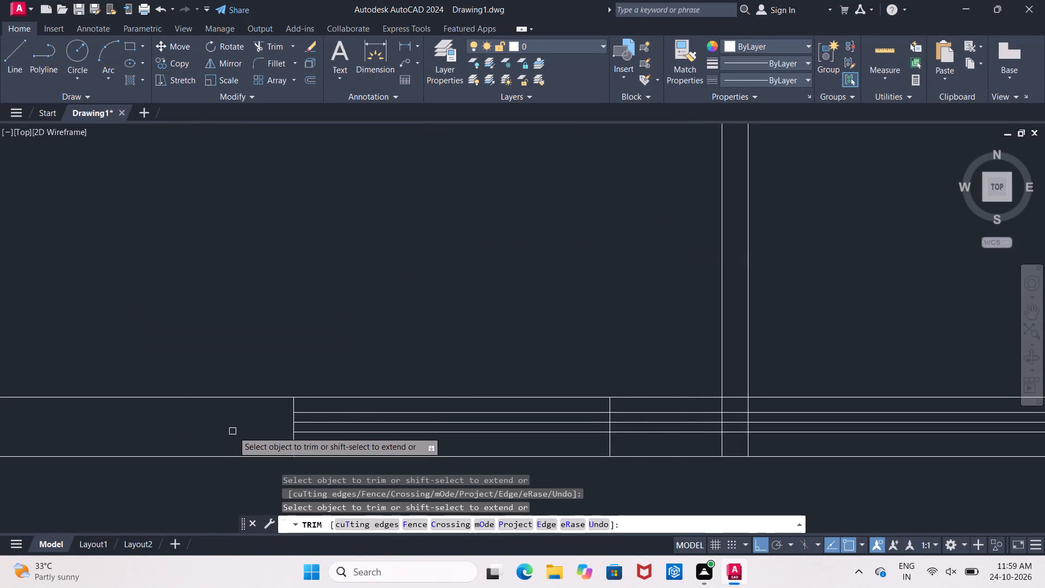
click(682, 415)
click(684, 426)
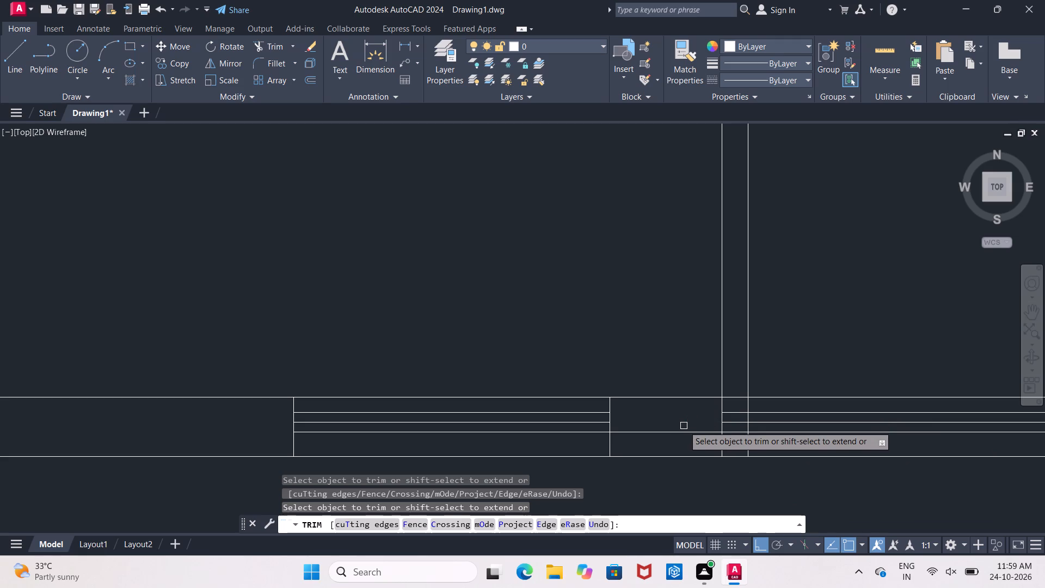
click(684, 438)
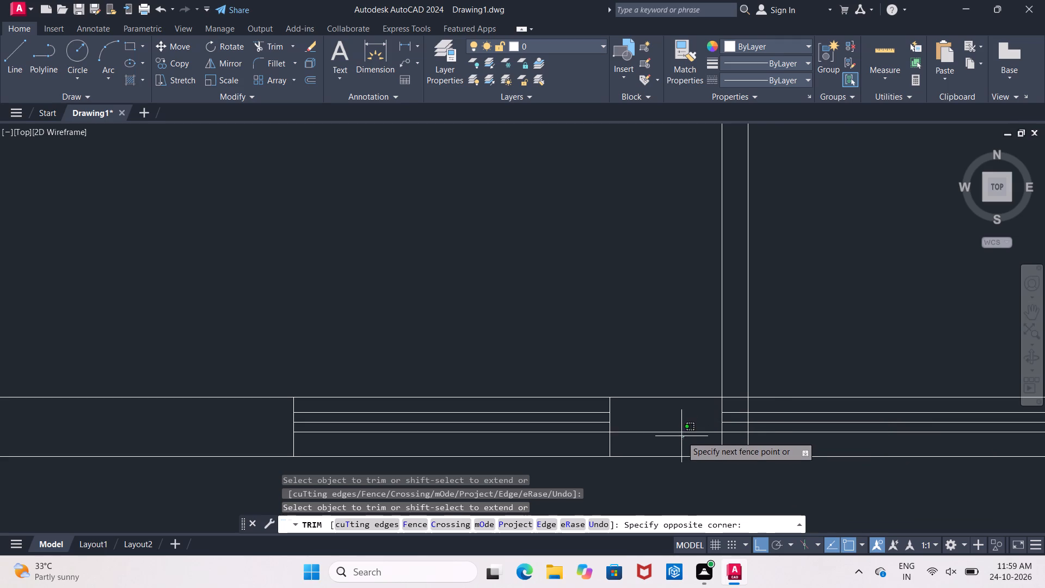
click(681, 436)
click(681, 428)
click(683, 432)
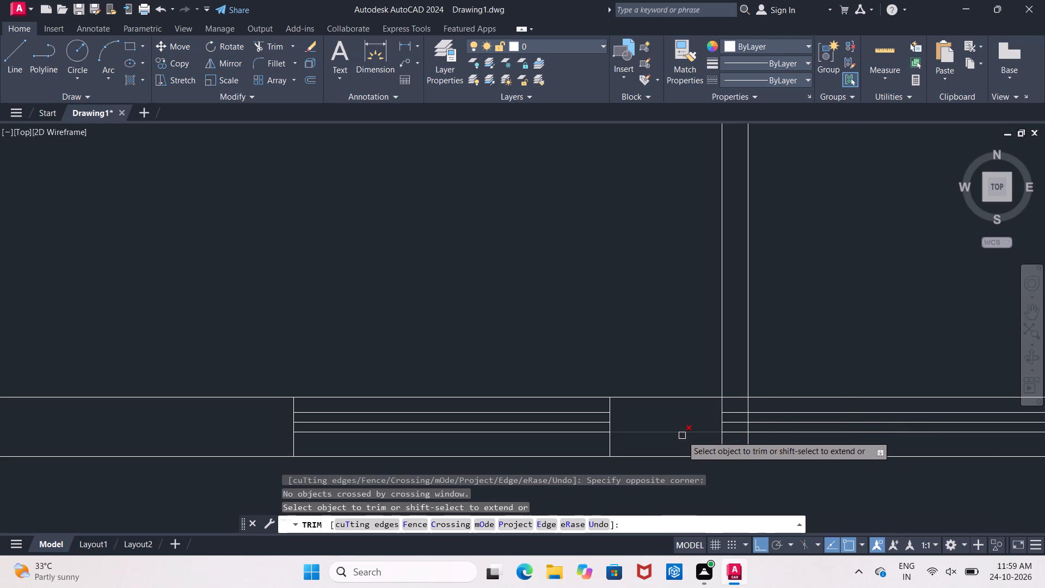
middle_drag(681, 436, 538, 346)
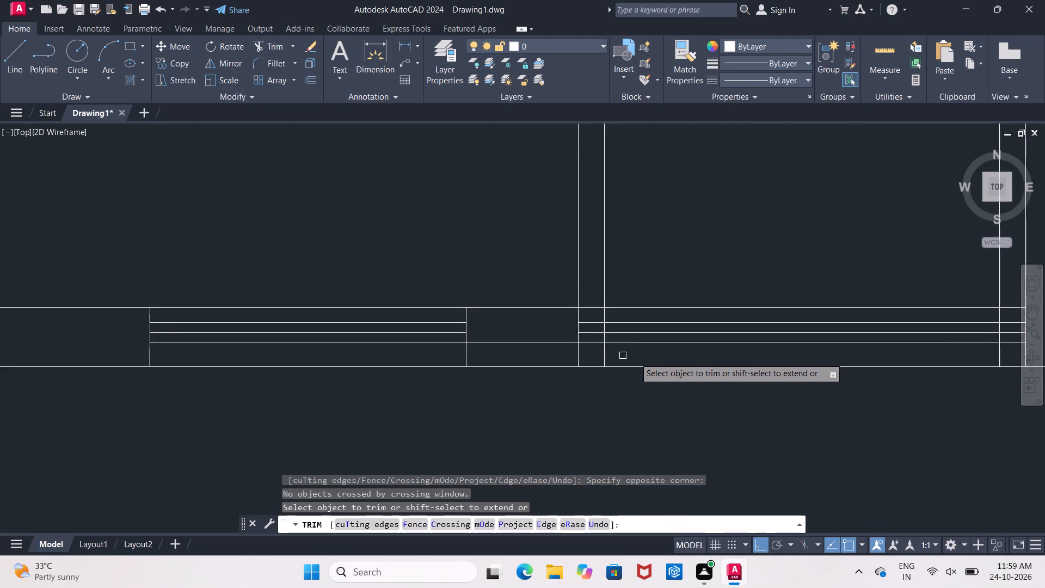
scroll(646, 357, up, 1)
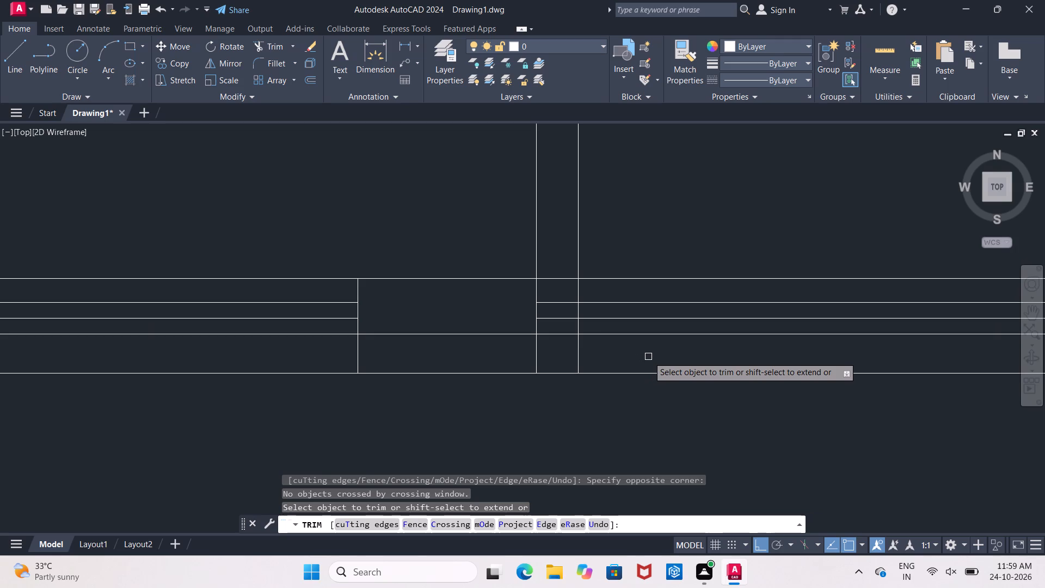
key(Escape)
Offset the outer bottom wall line on the right side of the opening 4.5" upward into the wall thickness.
key(o)
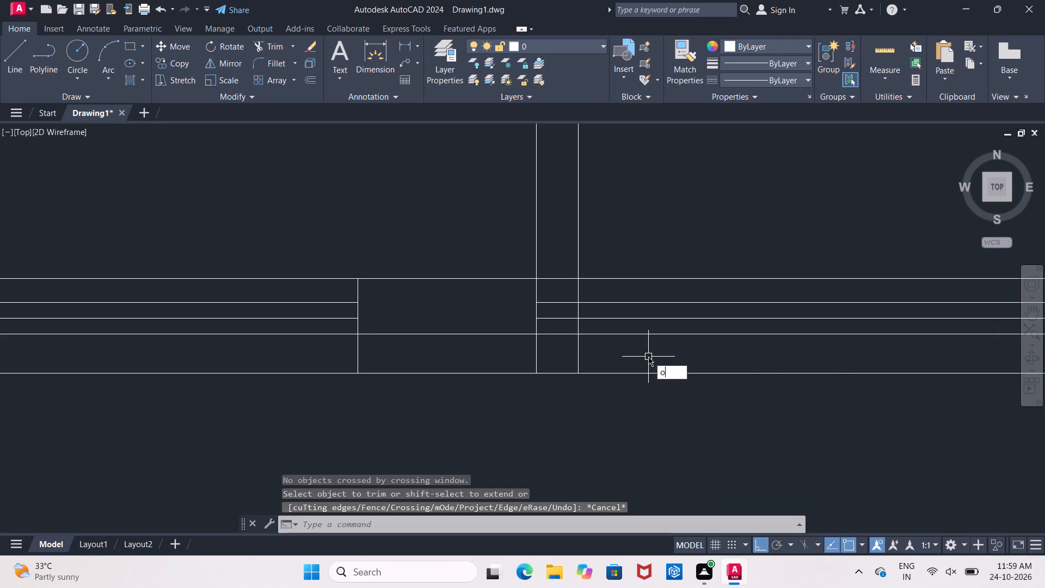
key(Return)
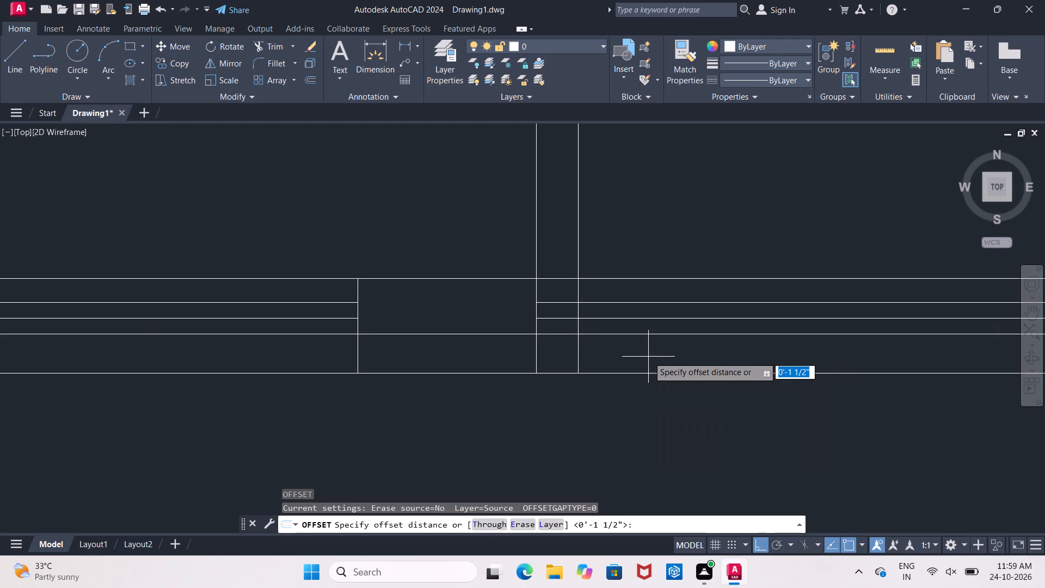
key(4)
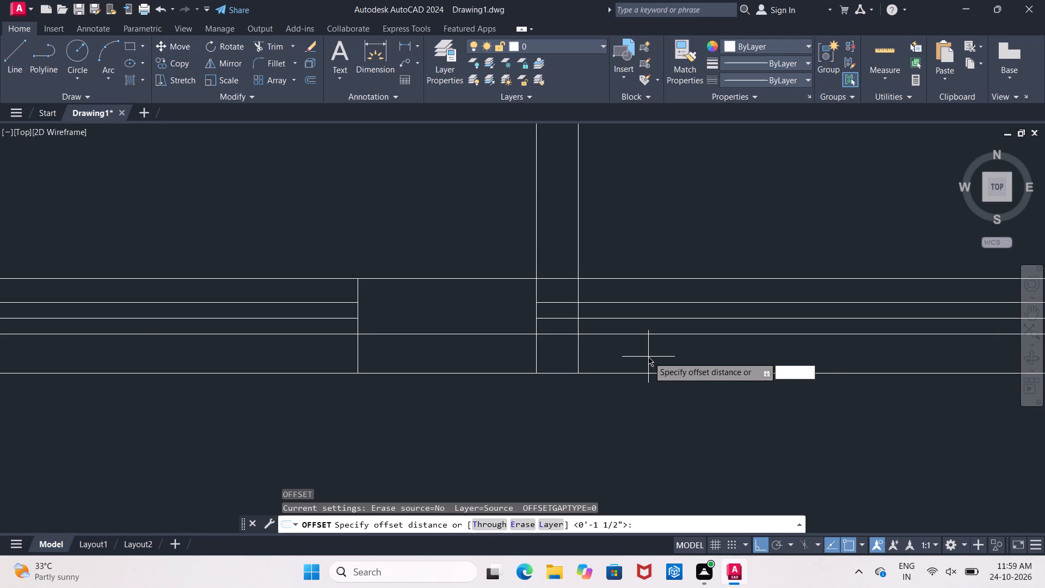
text(.5")
key(Return)
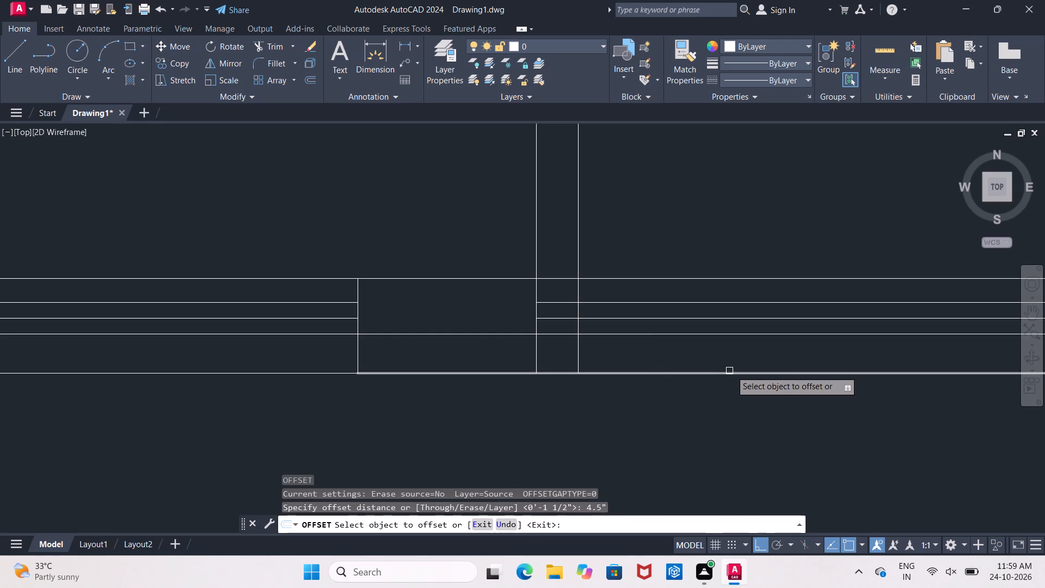
click(731, 371)
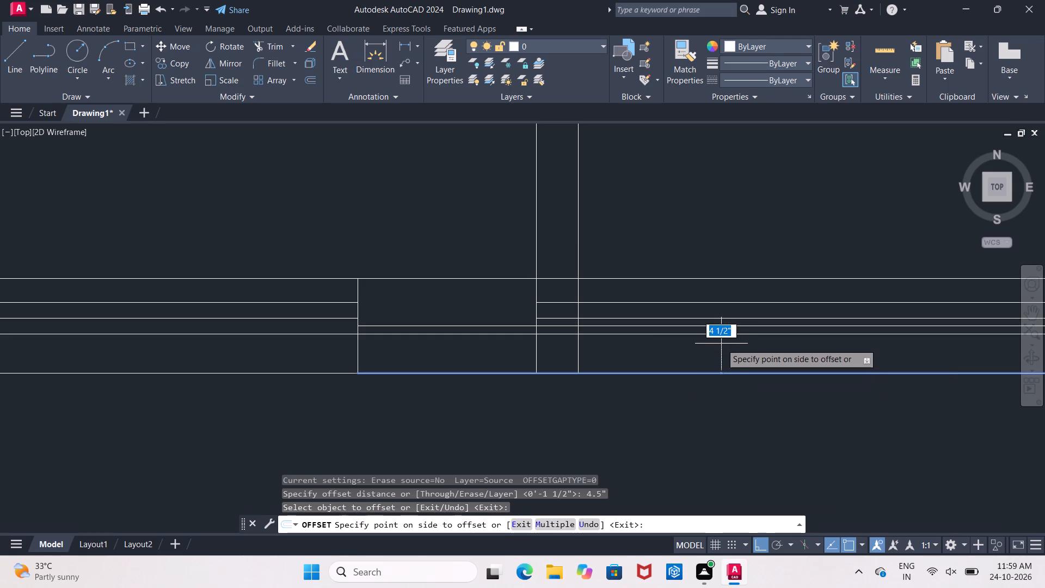
click(721, 344)
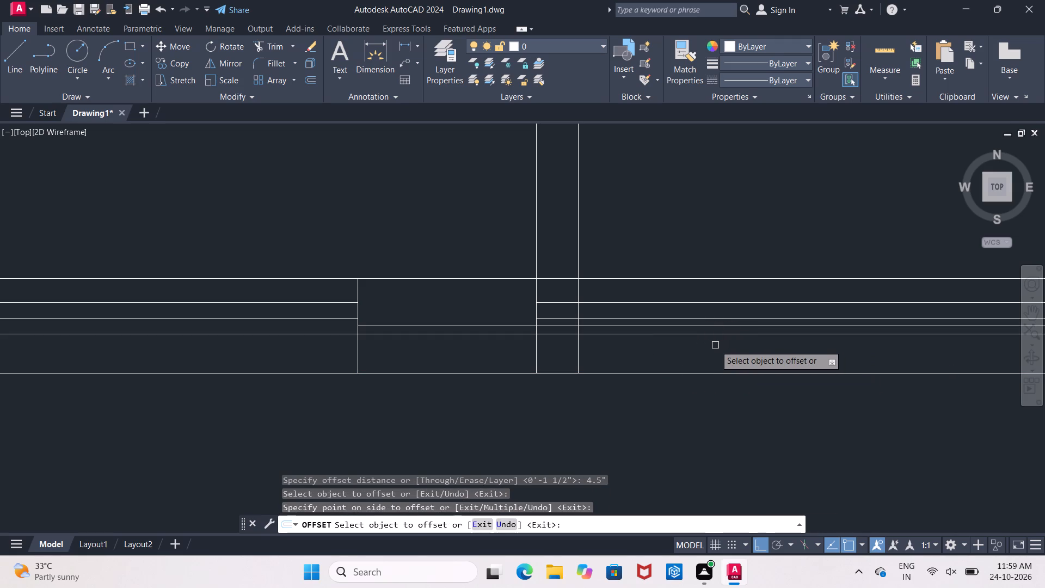
key(Escape)
Delete the three extra offset lines extending through the bottom wall from the existing window opening and partition past the small room.
click(695, 322)
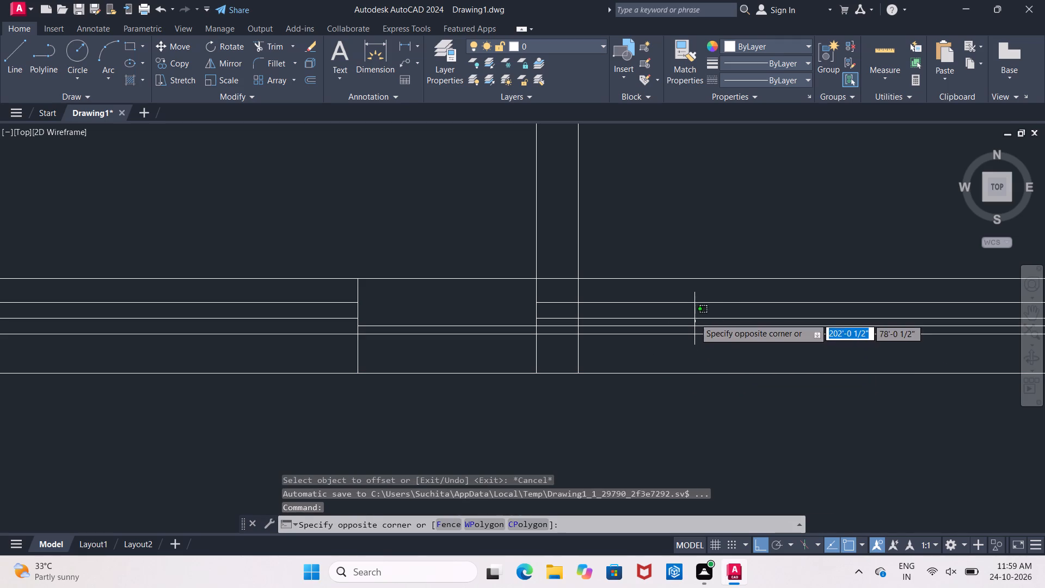
click(694, 316)
click(695, 303)
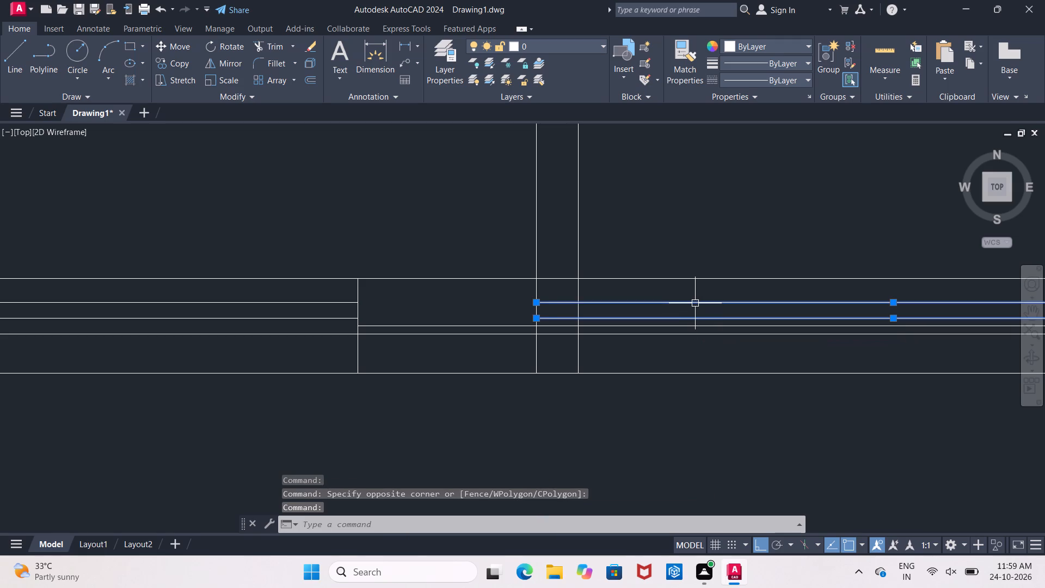
key(Delete)
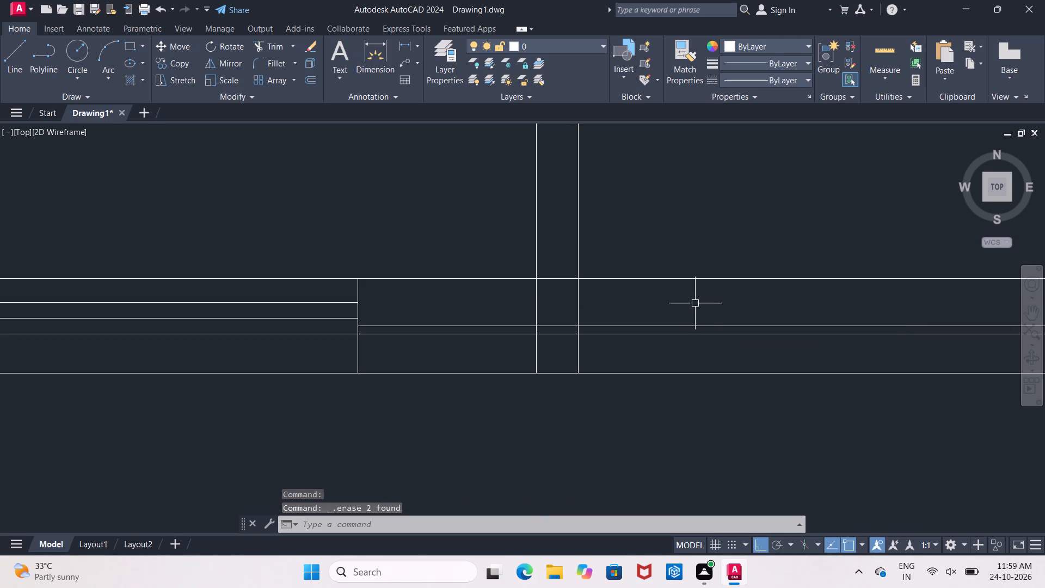
scroll(695, 303, down, 2)
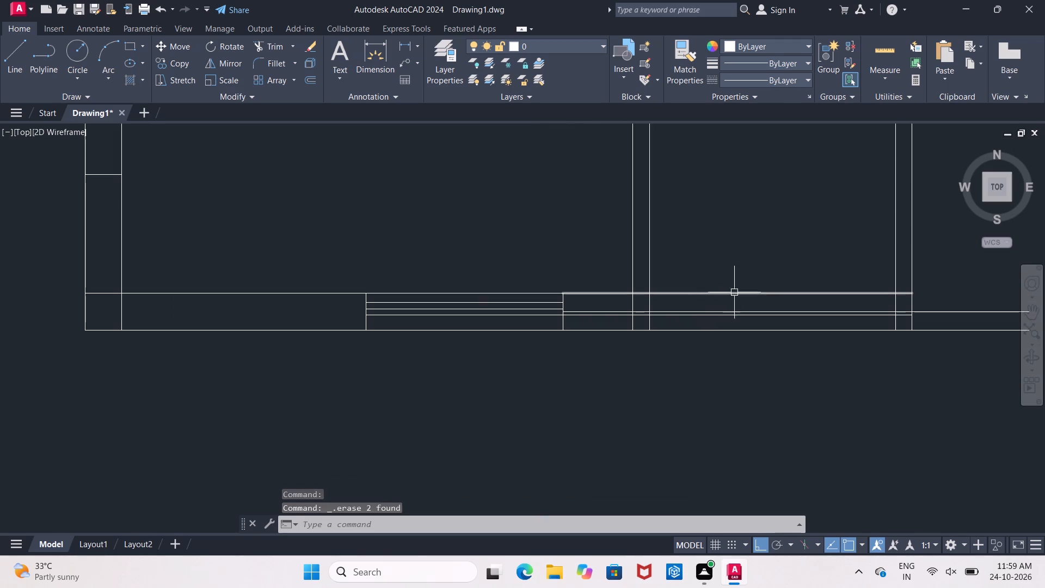
scroll(748, 243, up, 1)
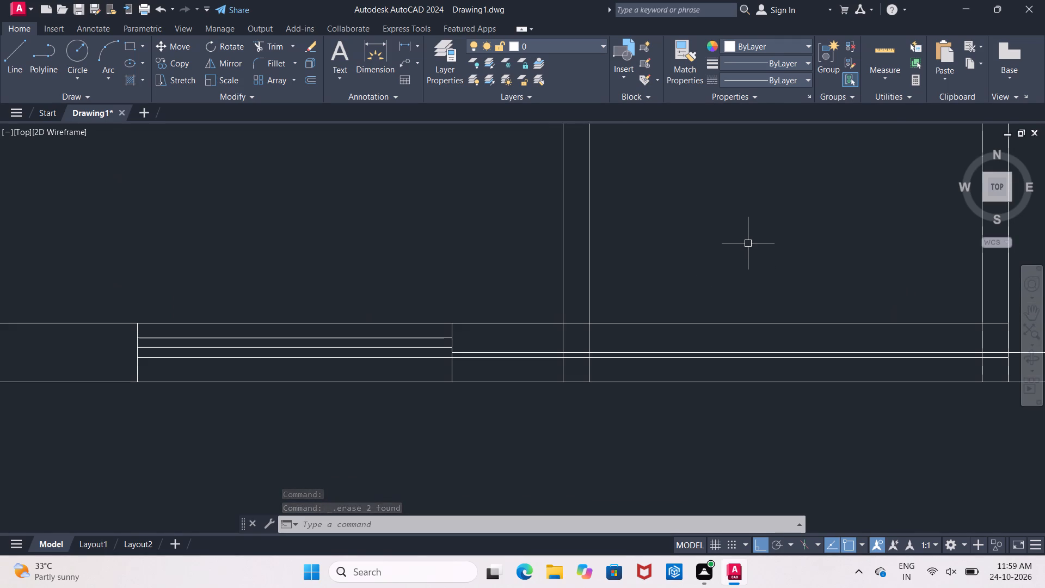
click(699, 350)
key(Delete)
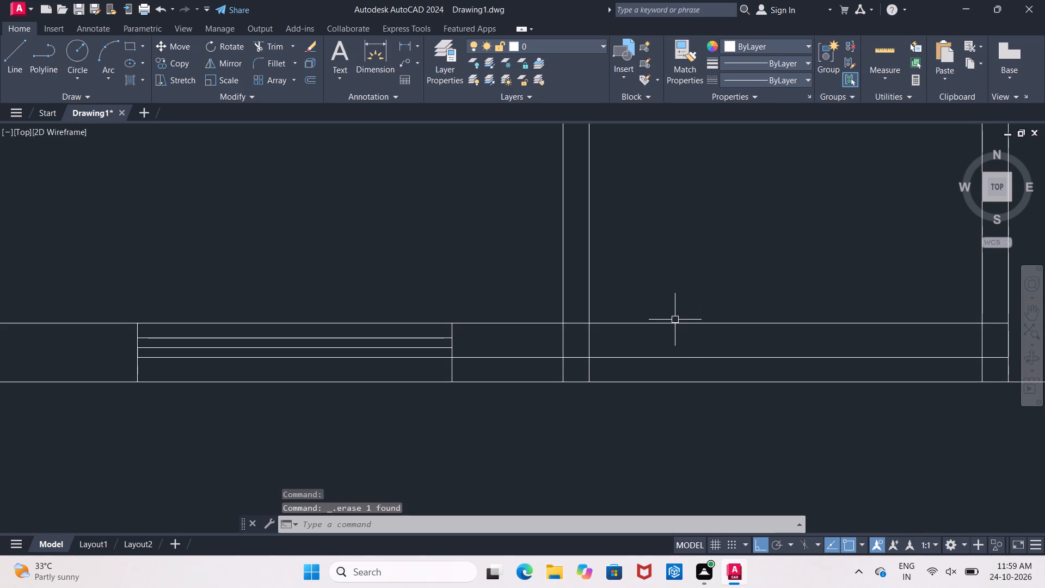
Trim the remaining offset line inside the bottom wall between the window's right edge and the partition's far face.
scroll(675, 320, up, 1)
key(t)
key(r)
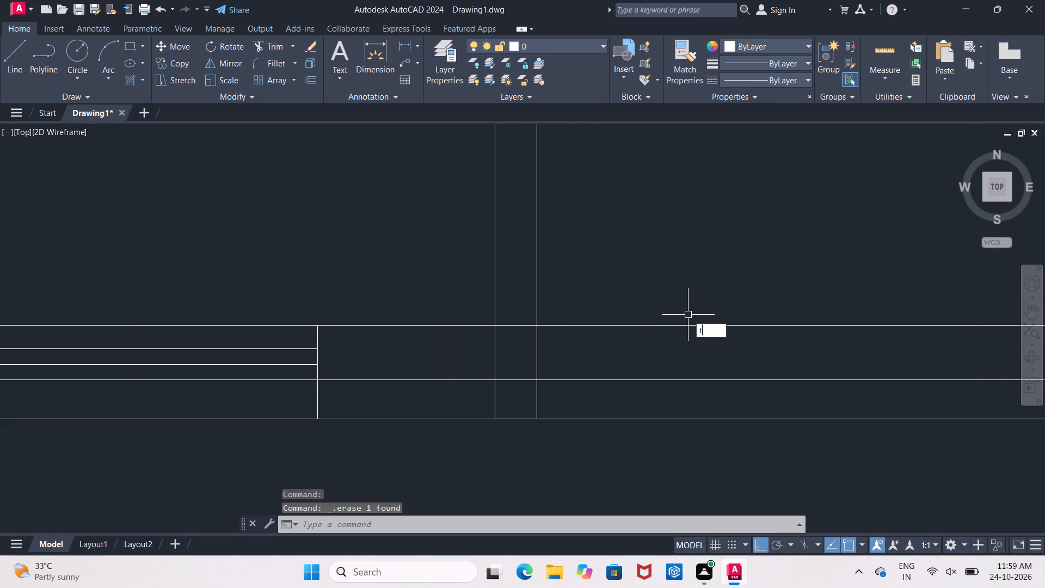
key(space)
key(space)
click(520, 379)
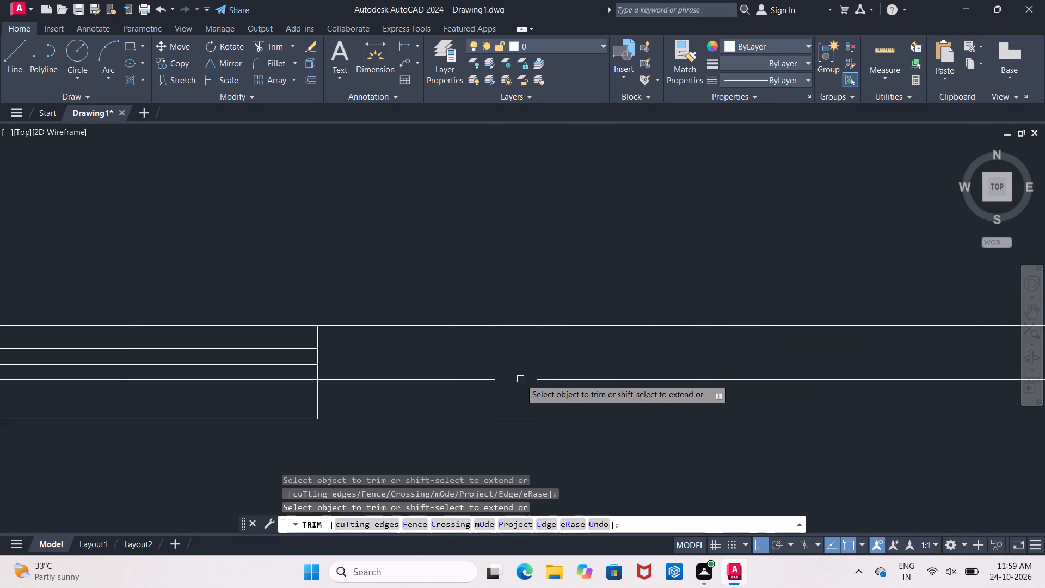
click(434, 379)
scroll(434, 379, down, 2)
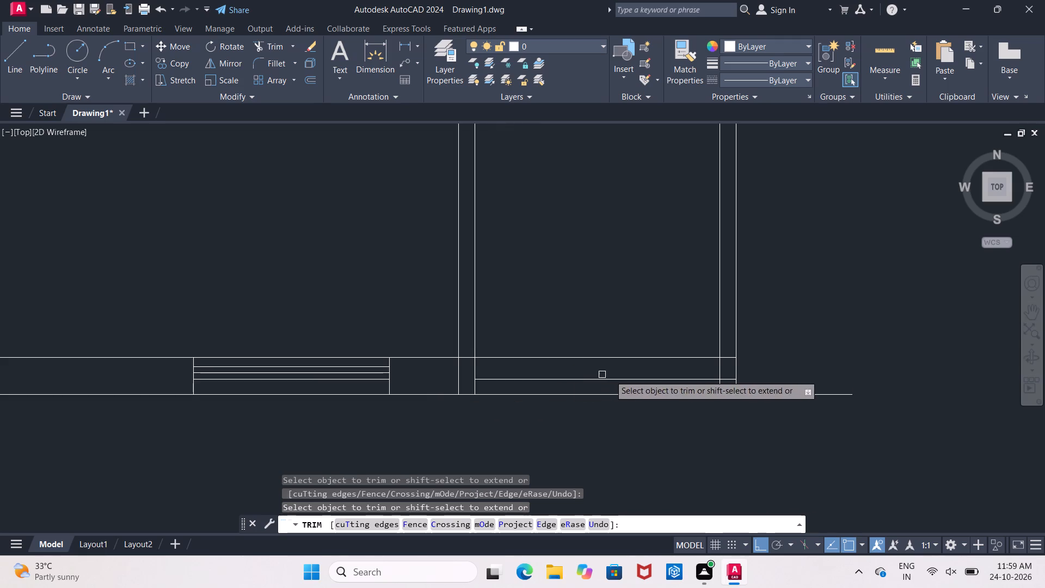
middle_drag(675, 206, 642, 237)
scroll(641, 238, down, 2)
middle_drag(641, 238, 620, 263)
scroll(603, 308, up, 2)
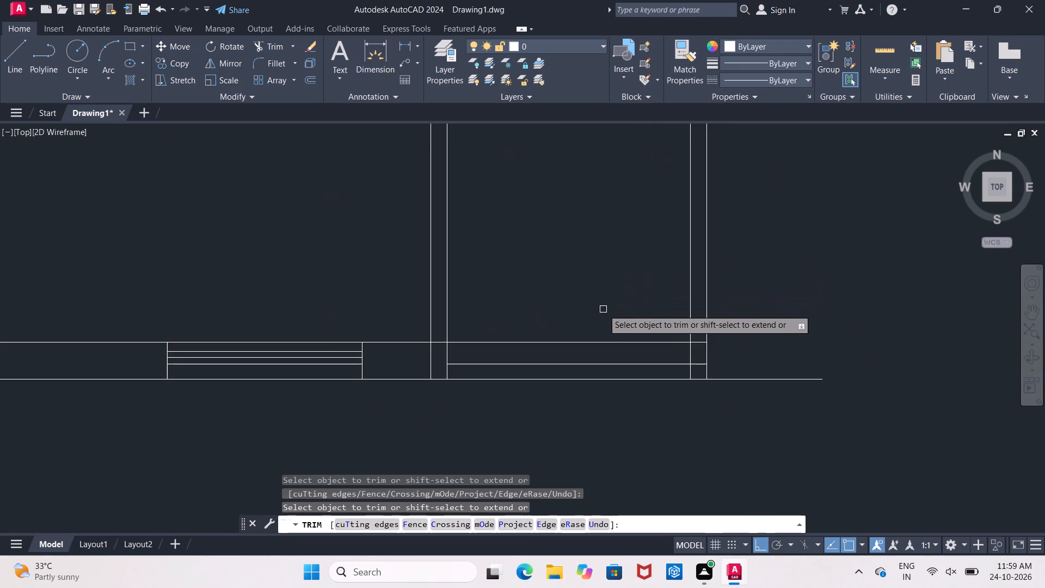
middle_drag(603, 309, 599, 262)
key(Escape)
Delete the leftover offset line inside the bottom wall between the partition and the right wall.
click(597, 316)
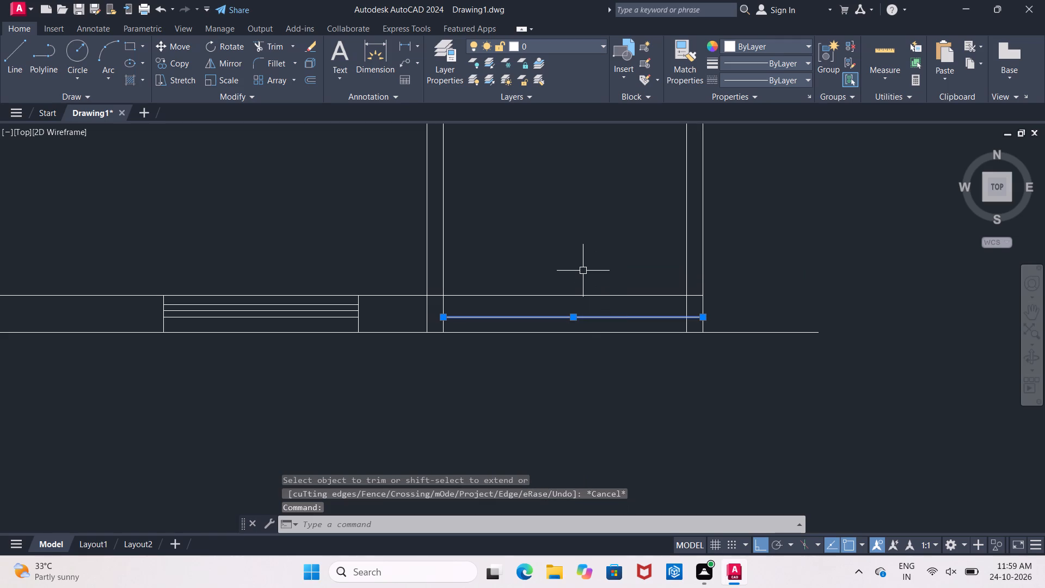
key(Delete)
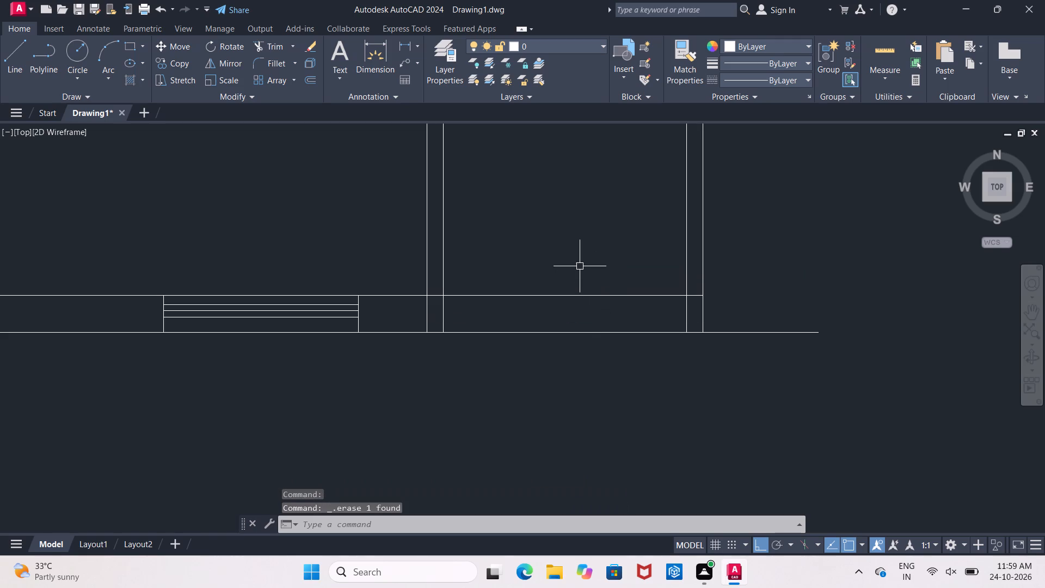
Offset the right wall's inner face line 1' to the left to mark one edge of a second opening.
key(o)
key(Return)
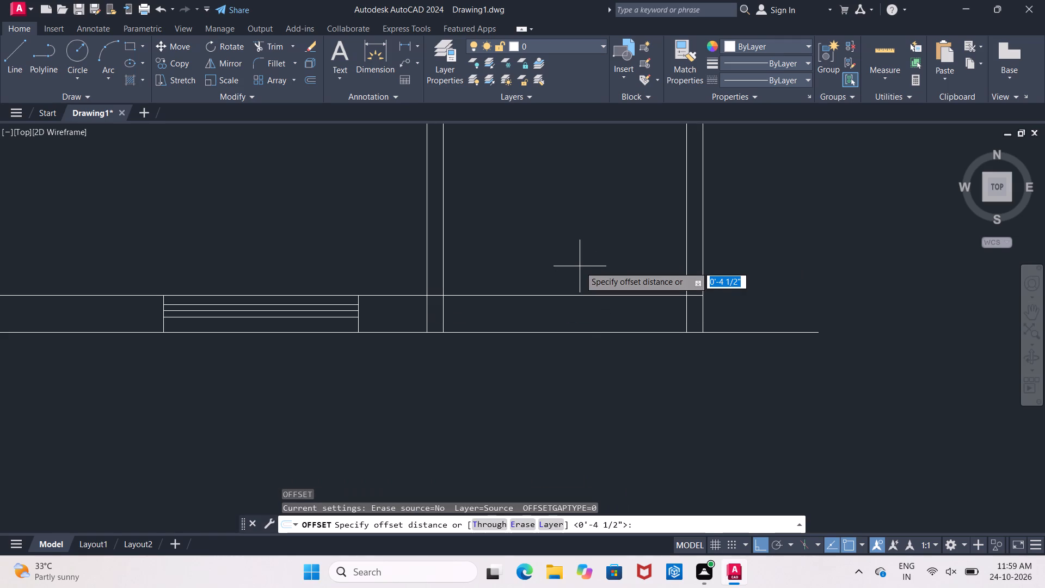
key(1)
text('5")
key(Return)
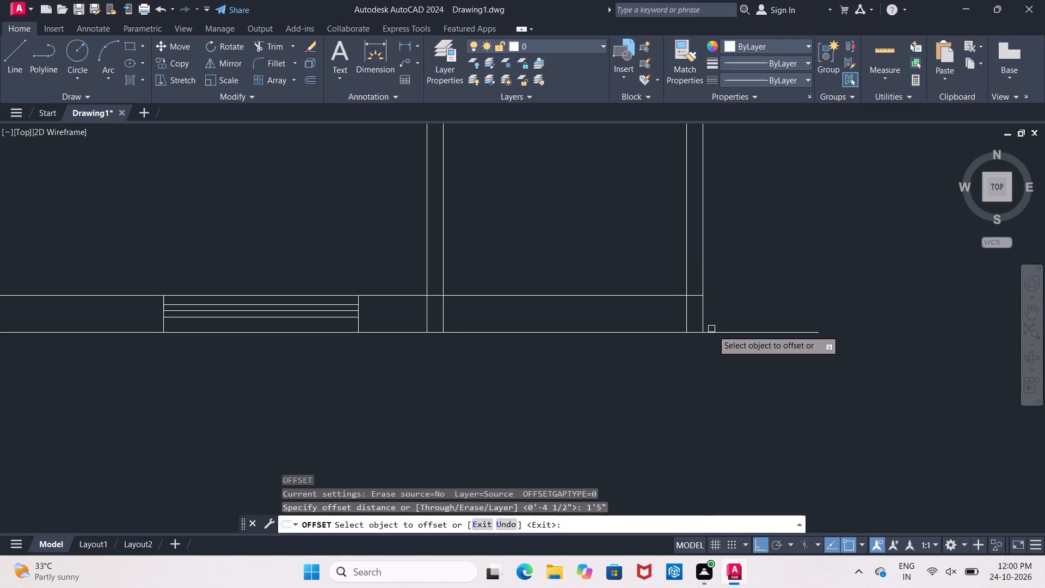
click(685, 317)
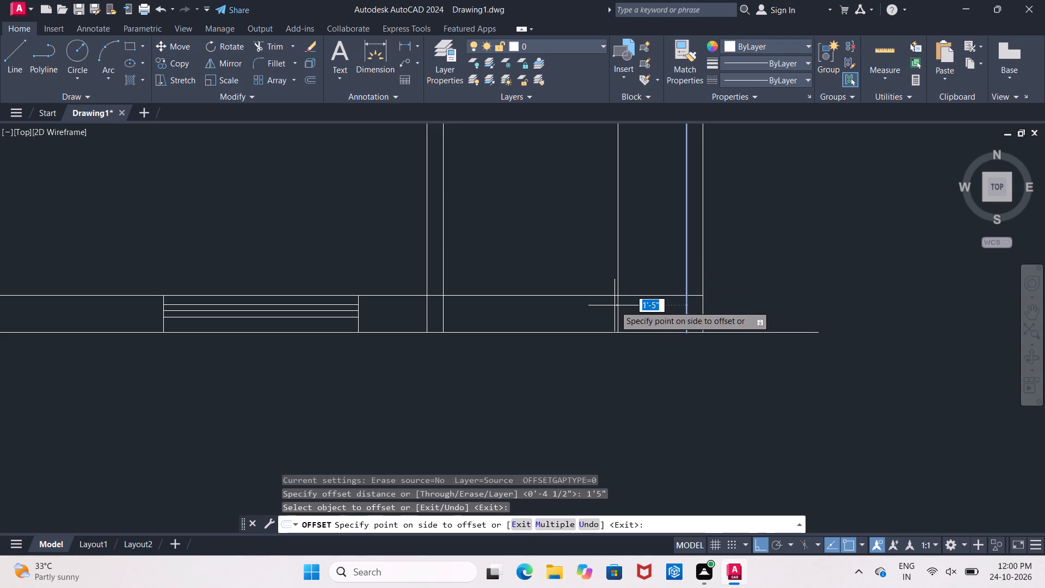
key(BackSpace)
text(1')
key(Return)
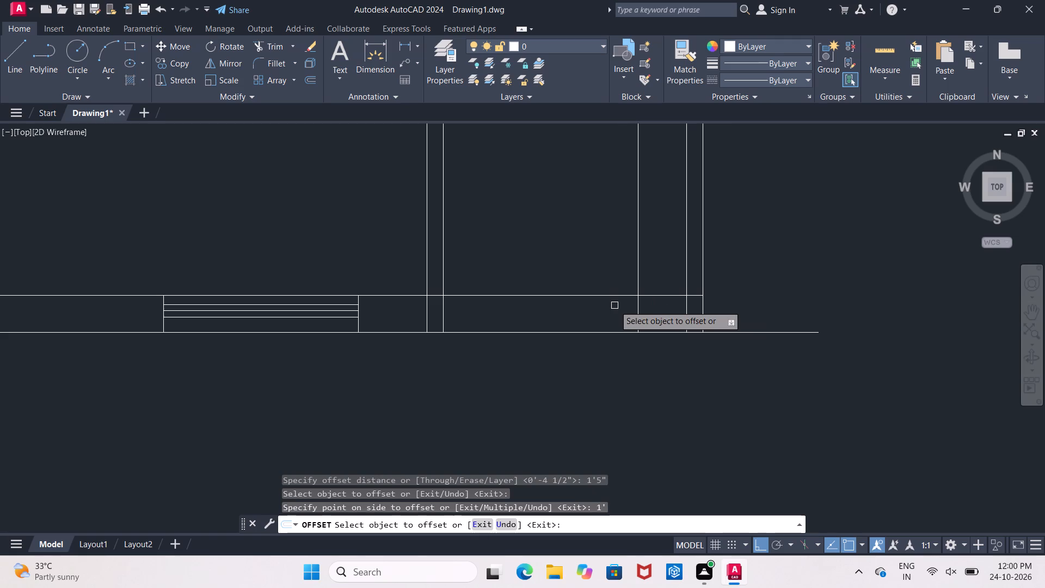
key(Return)
Offset the new opening edge line 2'6" to the left to mark the second opening's other edge.
key(Return)
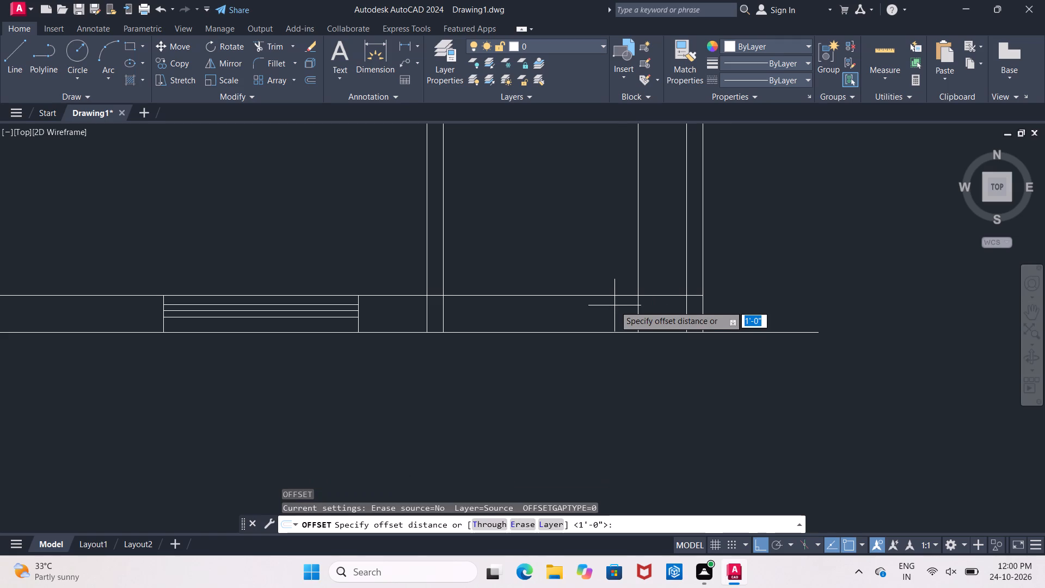
key(3)
key(apostrophe)
key(Return)
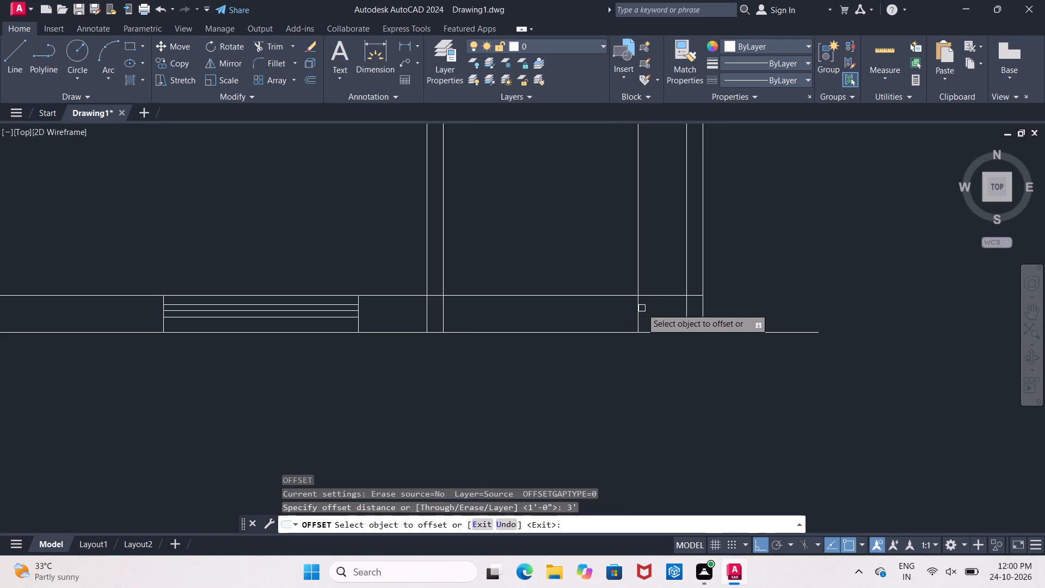
click(637, 309)
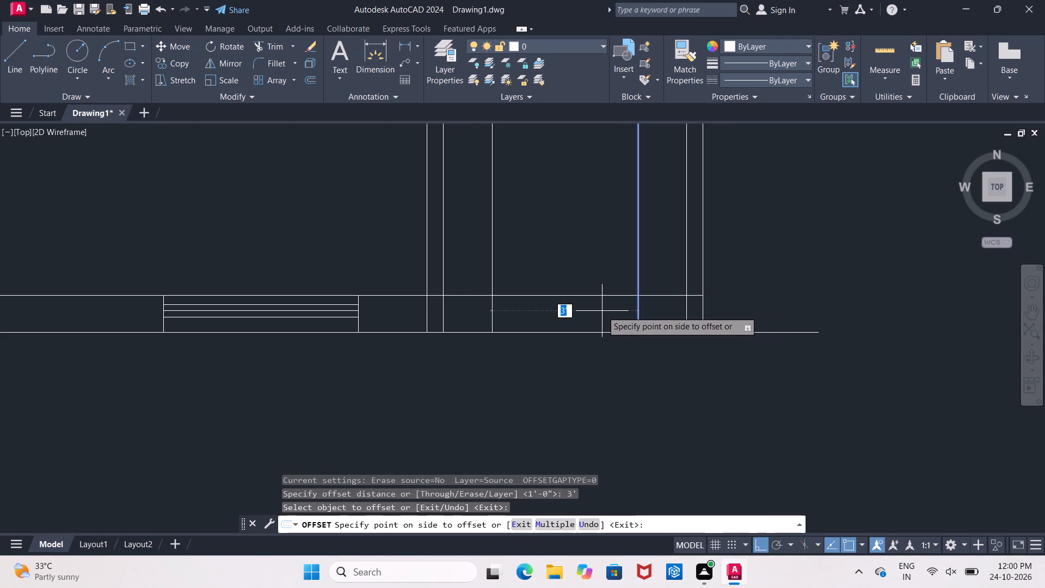
key(BackSpace)
key(2)
text('6")
key(Return)
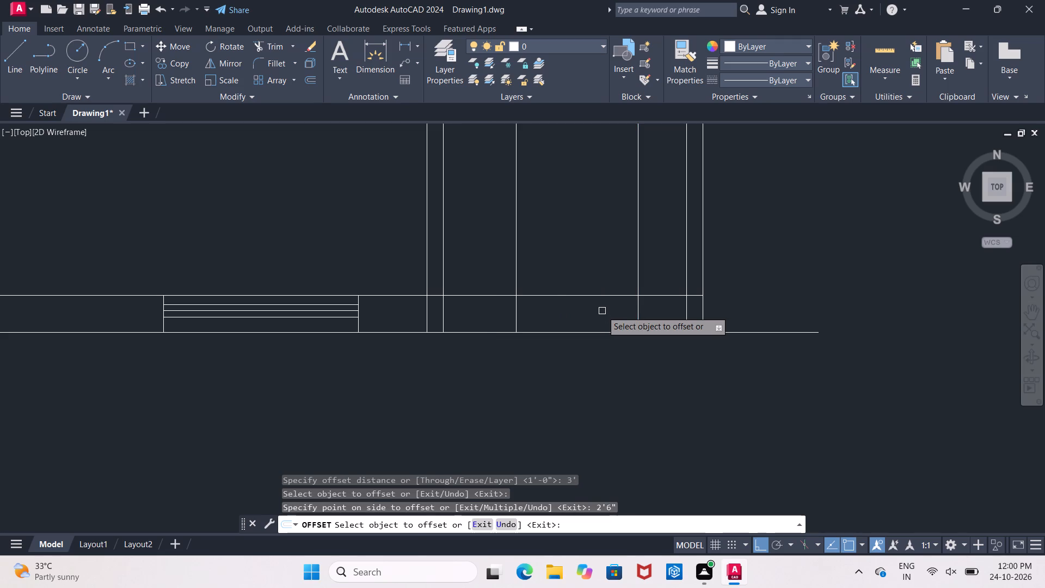
click(565, 278)
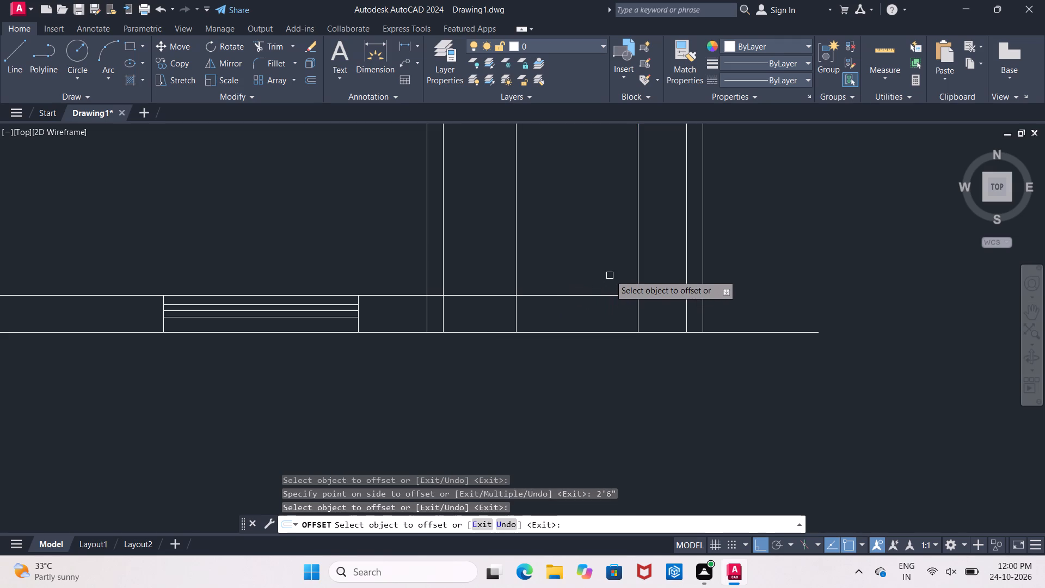
shift+click(492, 253)
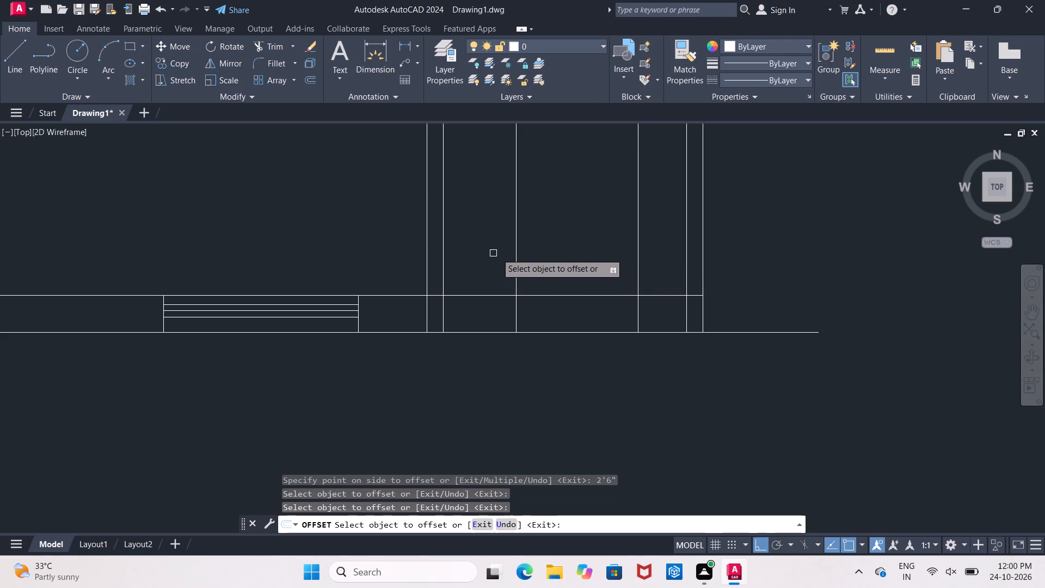
key(Escape)
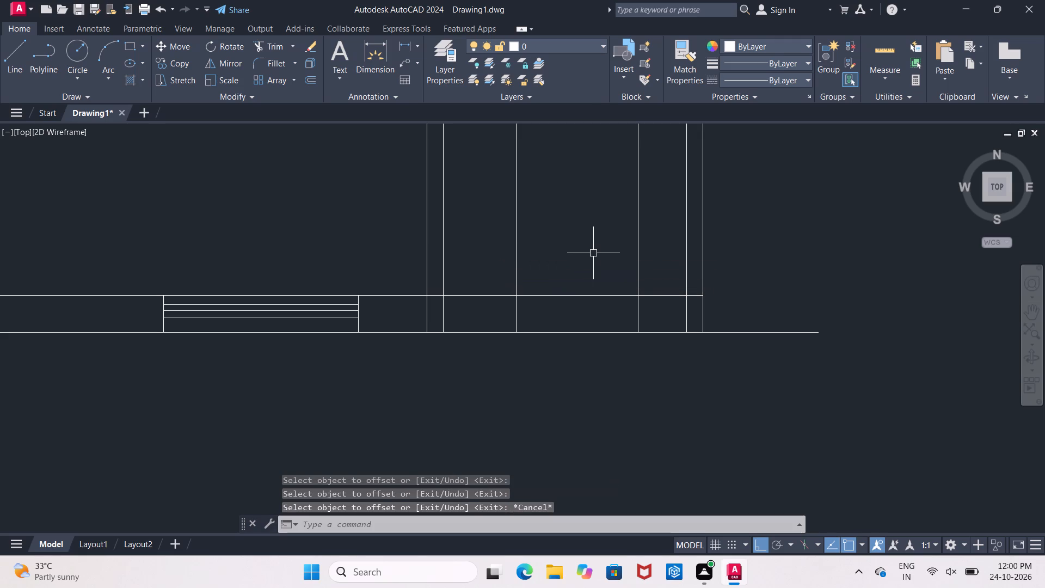
Trim the two new opening edge lines above the bottom wall so they span only the wall thickness.
text(tr)
key(space)
key(space)
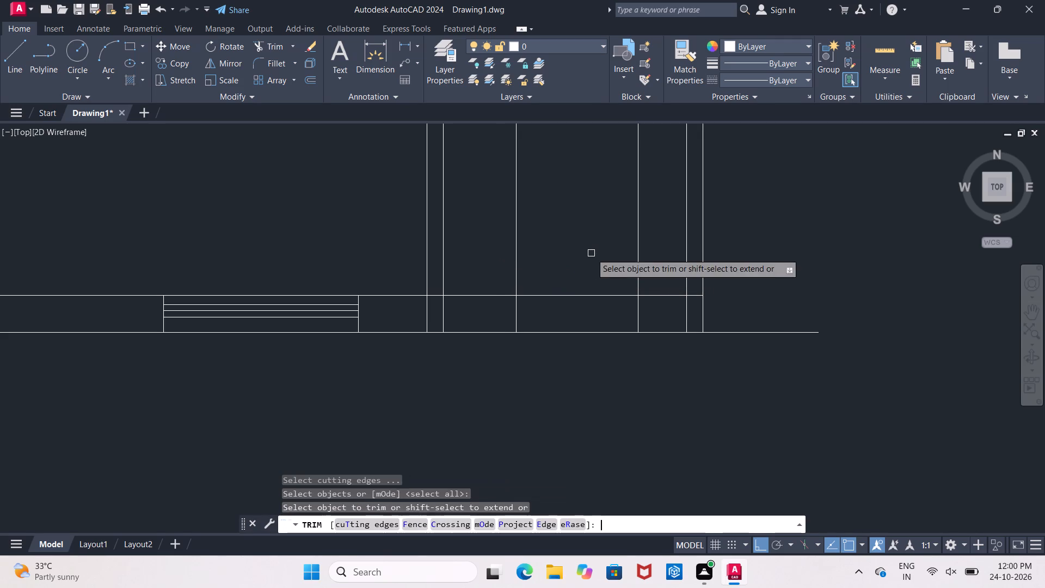
click(495, 250)
click(641, 247)
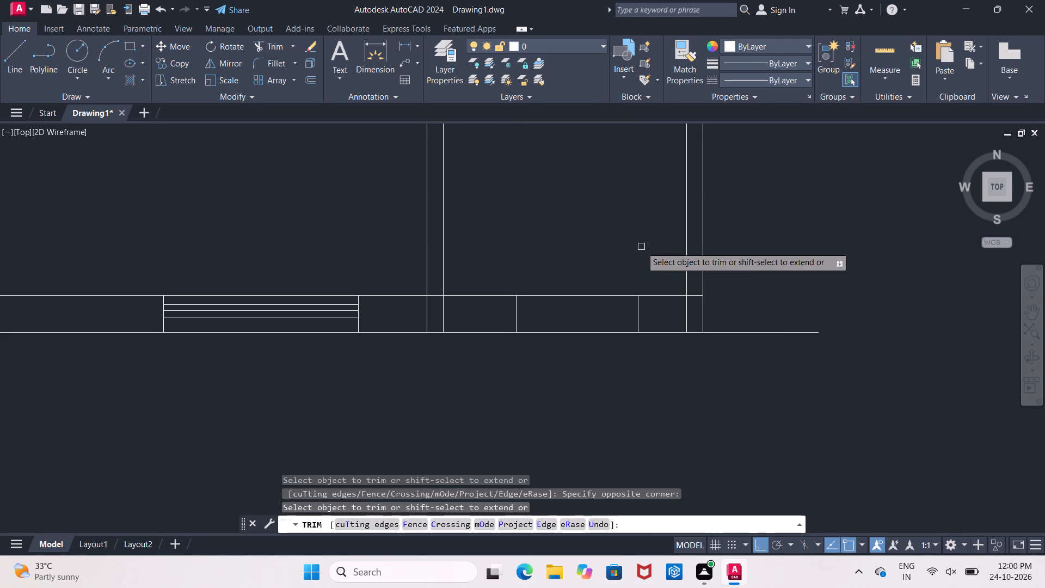
Trim the inner and outer bottom wall lines between the two edges of the new 2'6" opening.
drag(570, 263, 574, 291)
click(570, 403)
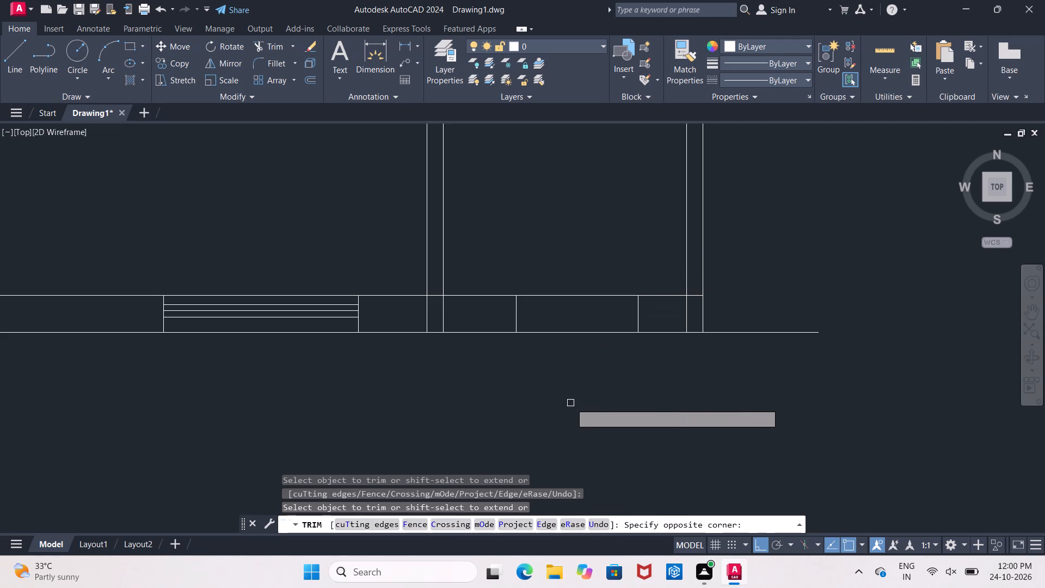
click(585, 256)
click(589, 369)
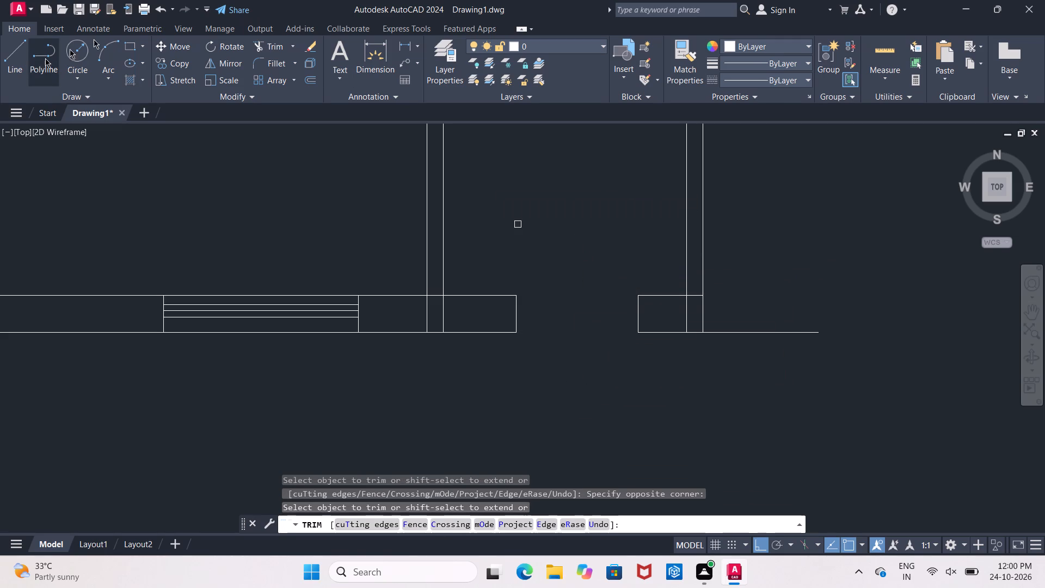
Draw two horizontal lines closing the 2'6" opening along the bottom wall's inner and outer faces.
click(25, 64)
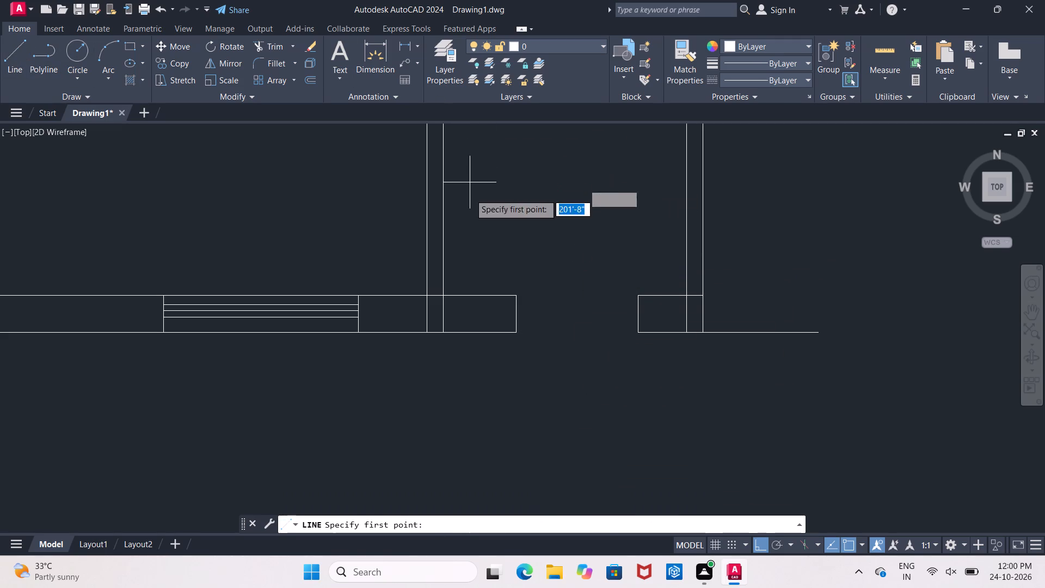
click(514, 297)
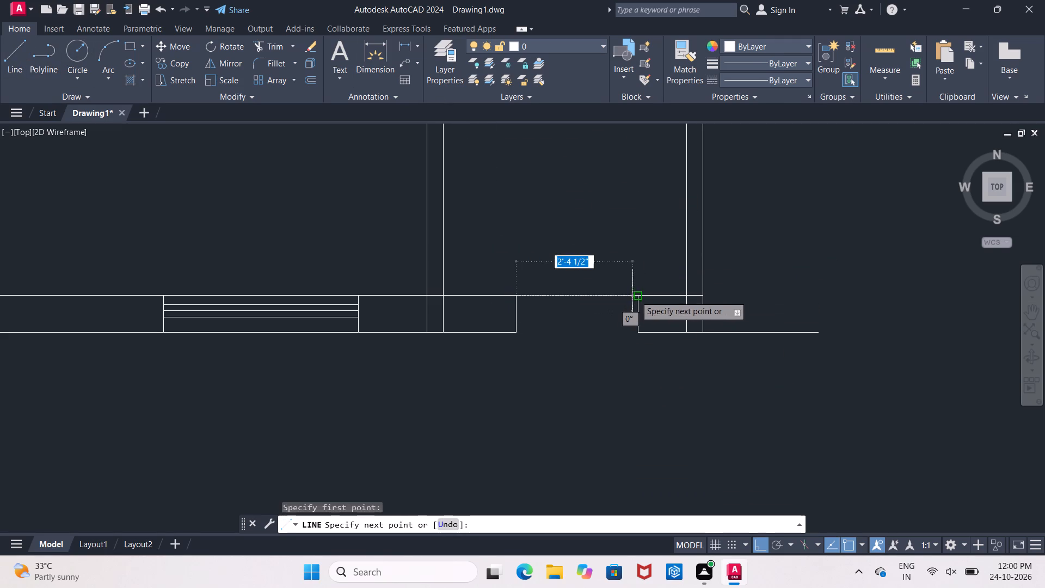
click(640, 295)
key(Escape)
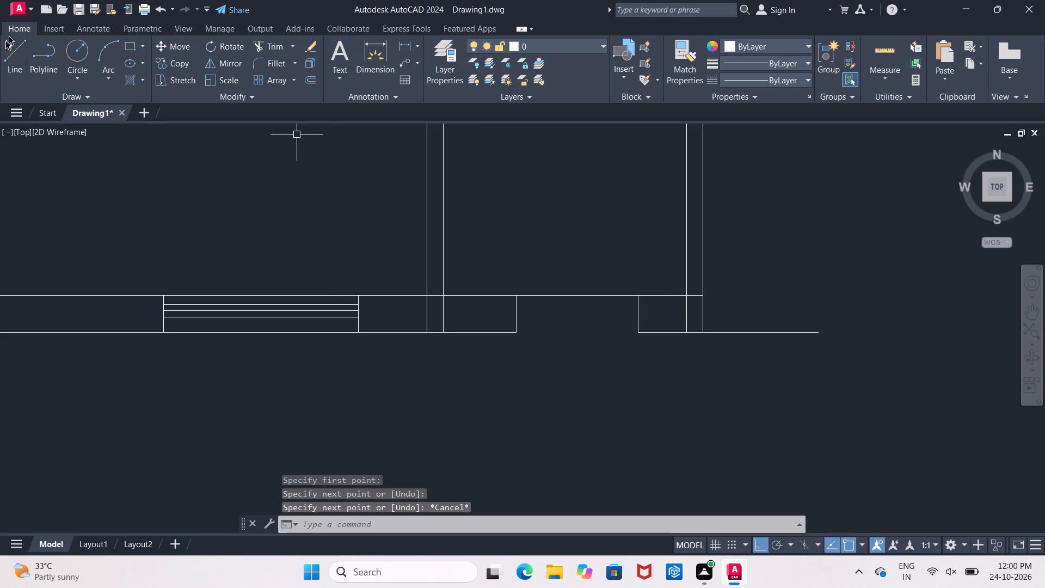
click(5, 51)
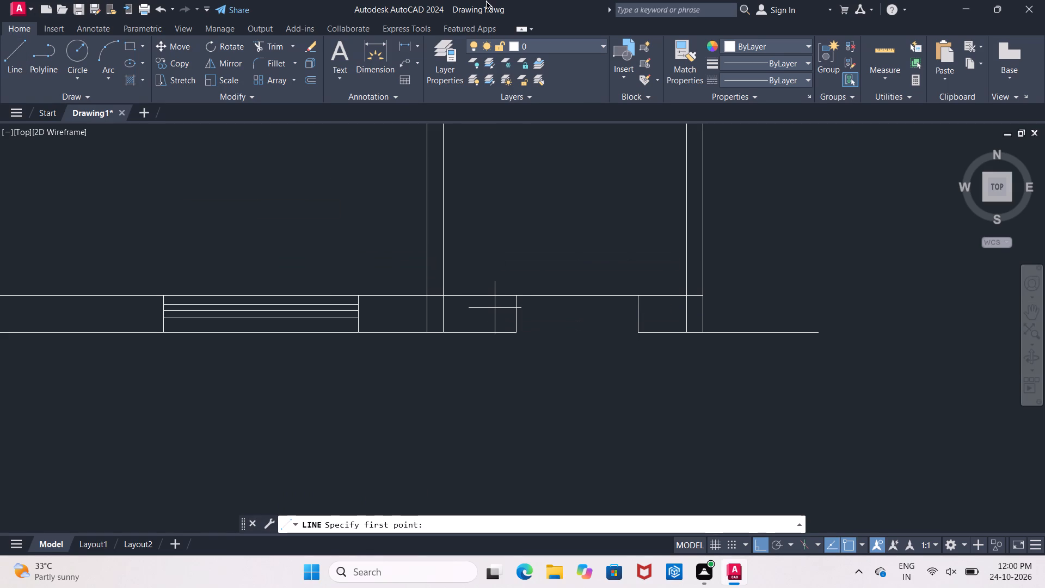
click(515, 333)
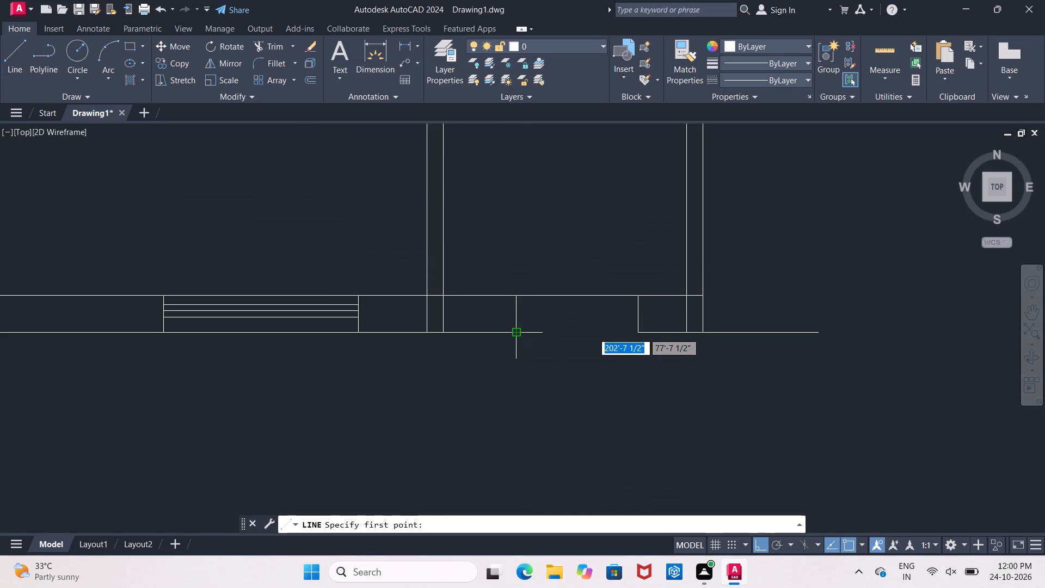
click(638, 331)
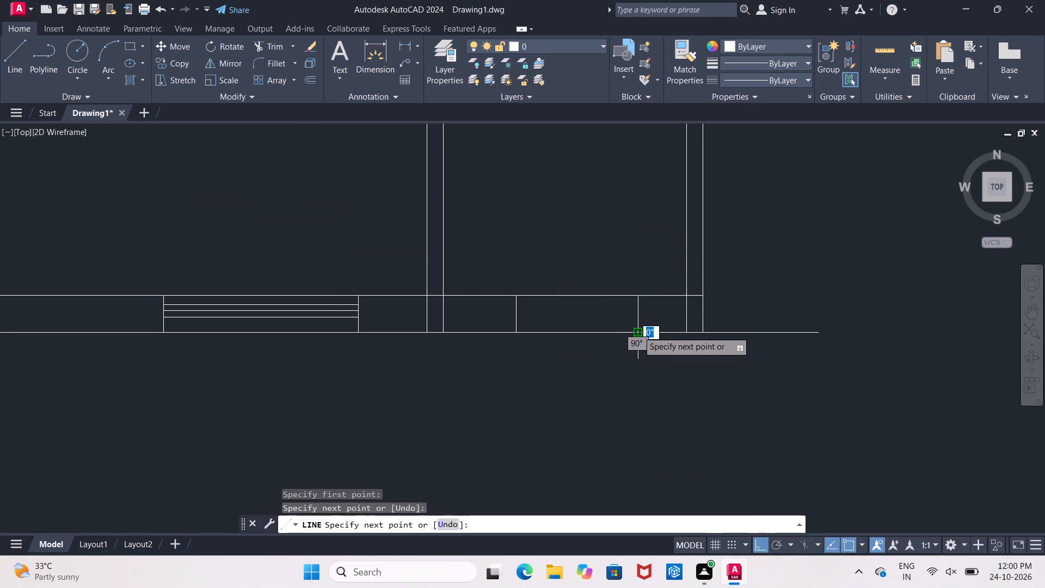
key(Escape)
Delete the lowest of the three inner lines in the first window on the bottom wall.
scroll(655, 375, up, 1)
middle_drag(655, 375, 641, 408)
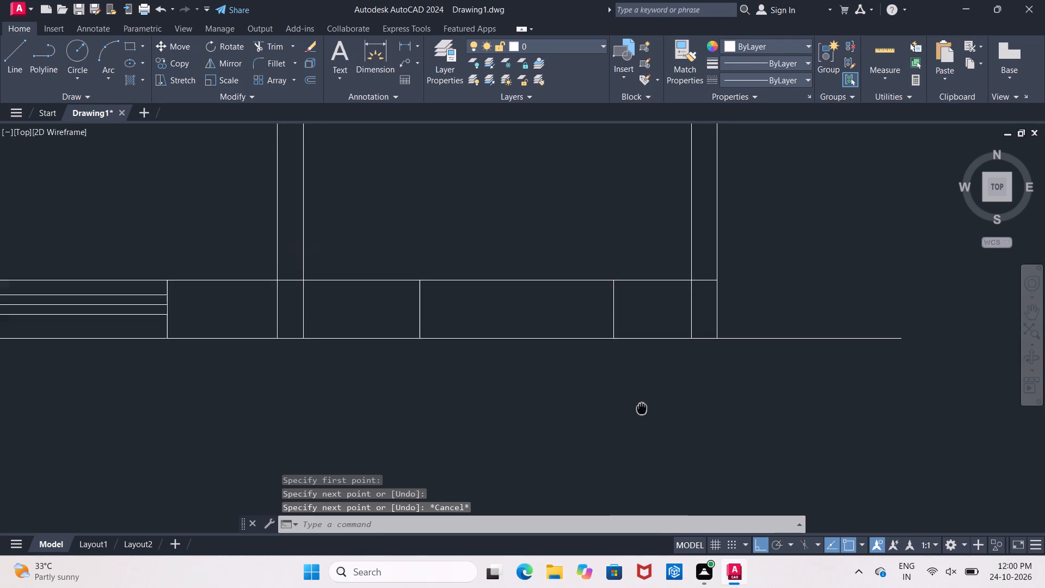
middle_drag(641, 408, 641, 409)
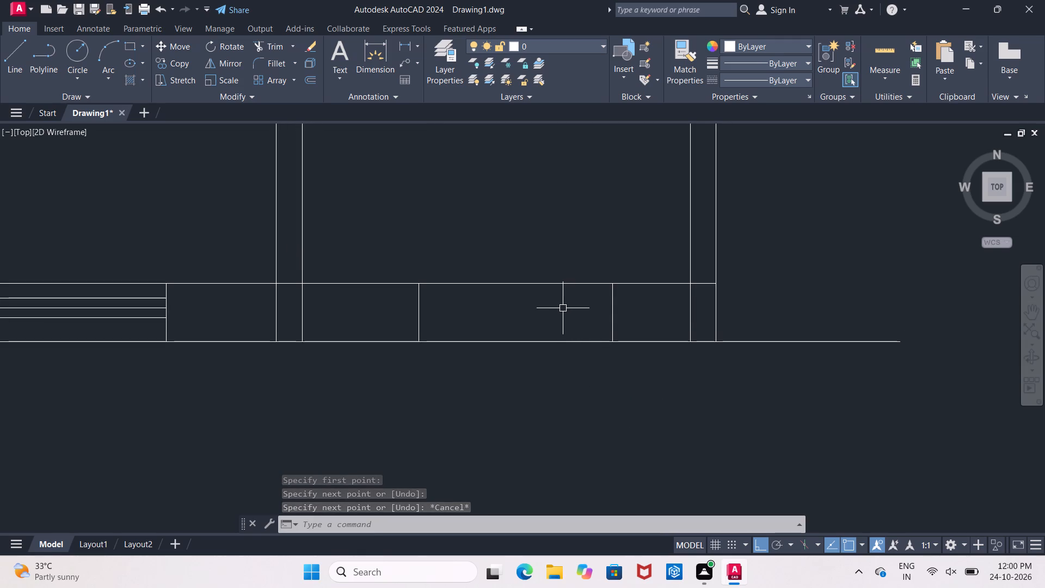
middle_drag(549, 303, 589, 301)
middle_drag(589, 301, 632, 301)
scroll(353, 299, up, 1)
middle_drag(353, 299, 559, 289)
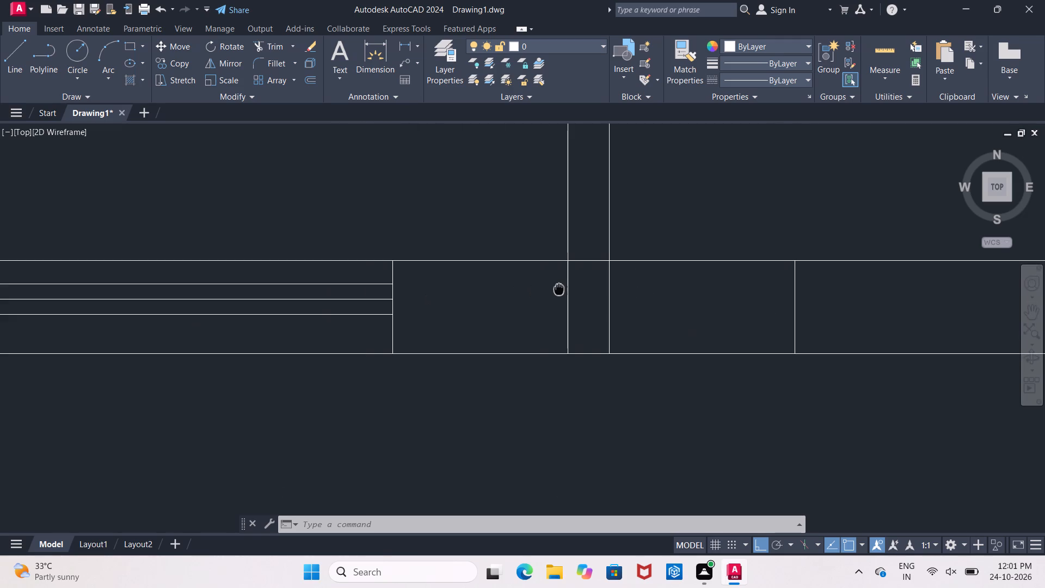
middle_drag(559, 289, 557, 294)
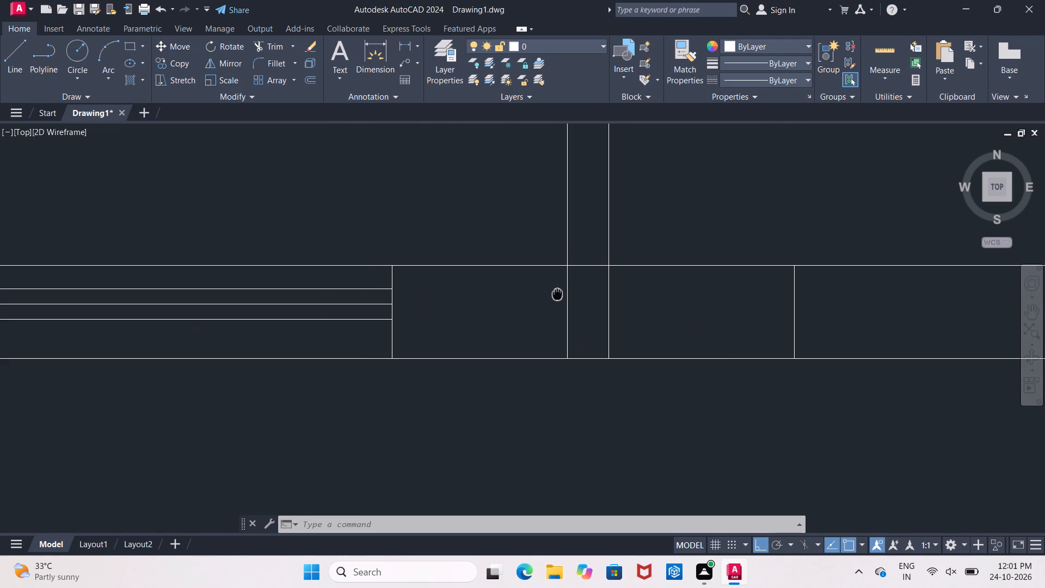
middle_drag(557, 294, 556, 295)
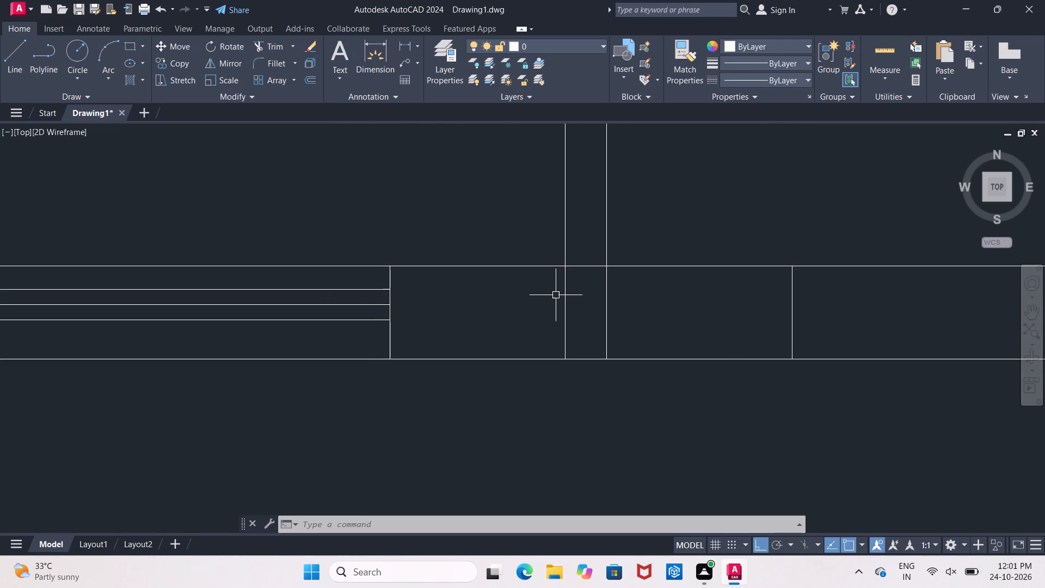
click(355, 320)
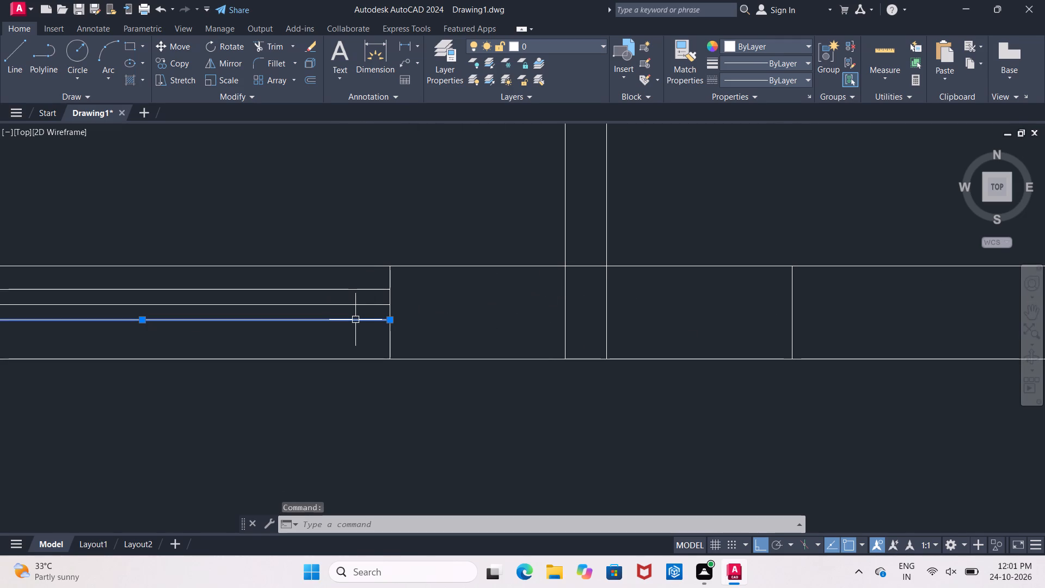
key(Delete)
Extend the first window's two remaining inner lines through the partition wall to the near edge of the 2'6" opening.
text(ex)
key(space)
key(space)
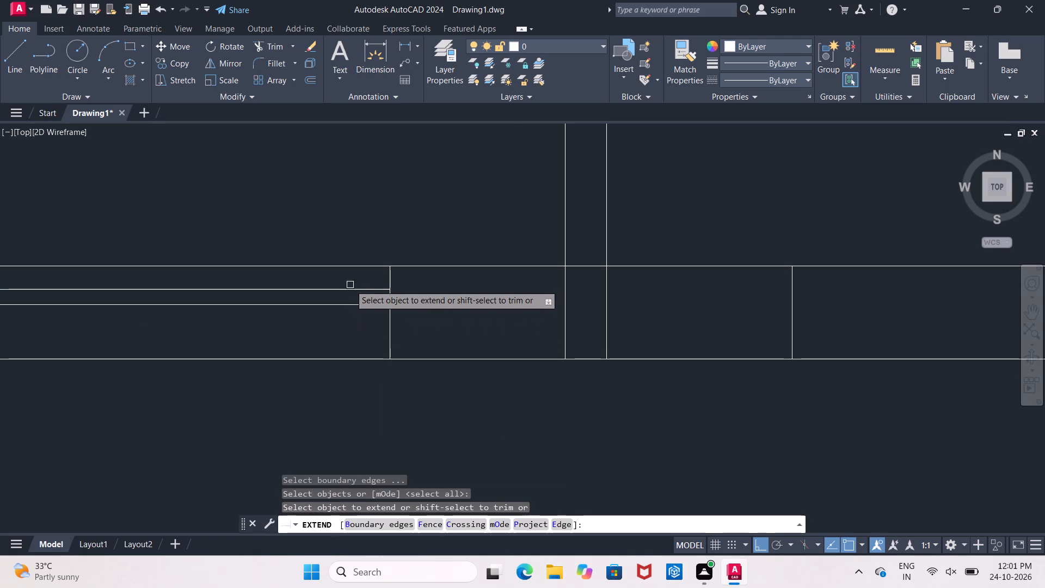
click(351, 291)
click(357, 291)
click(366, 291)
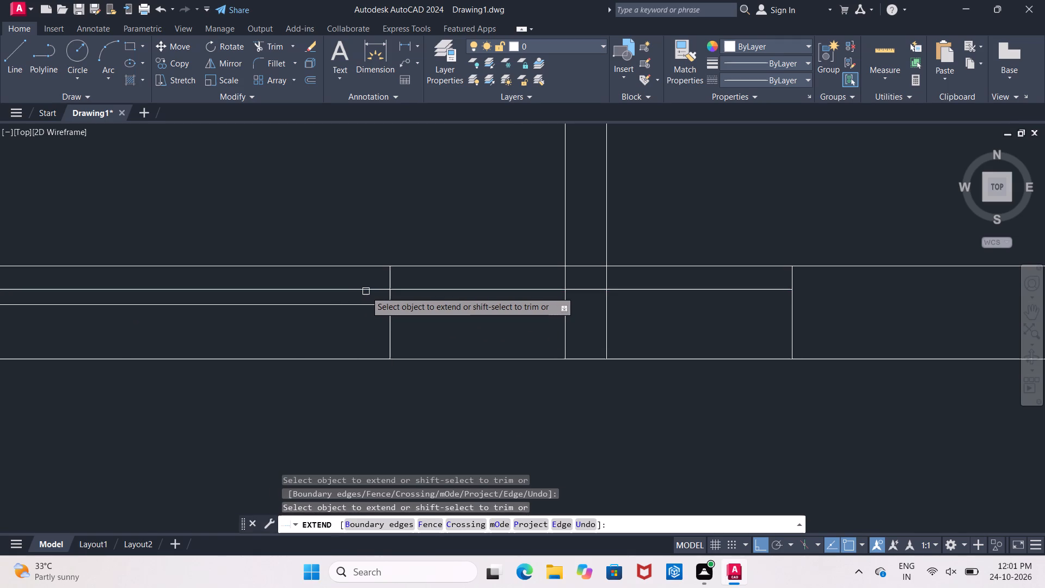
click(517, 287)
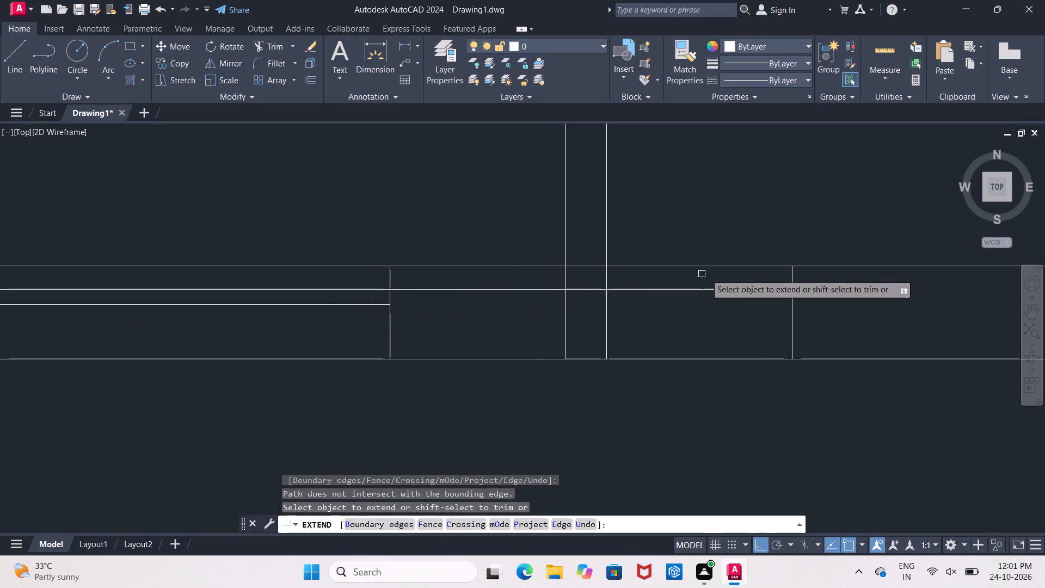
click(752, 292)
triple_click(753, 292)
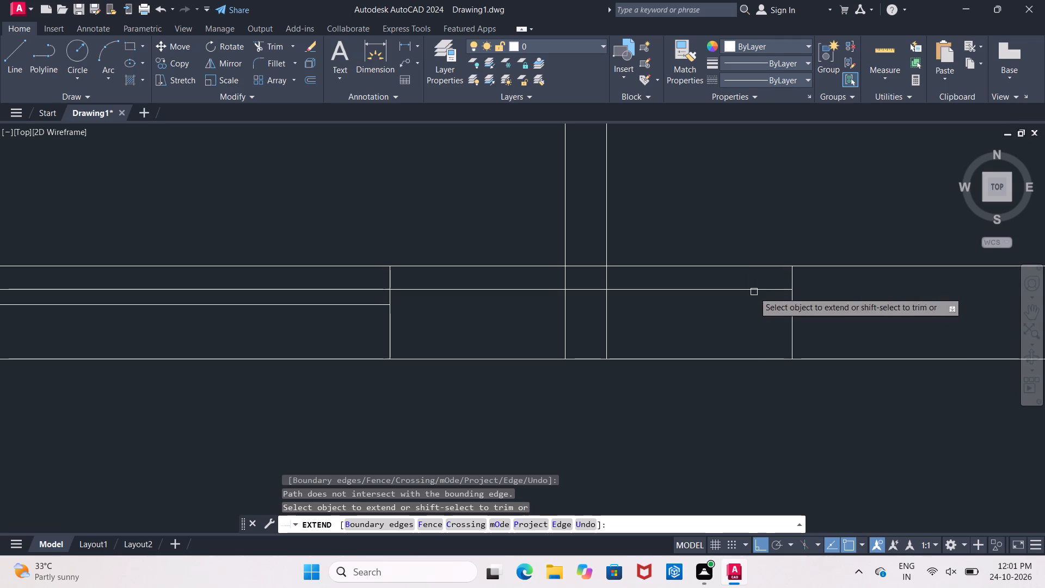
click(365, 304)
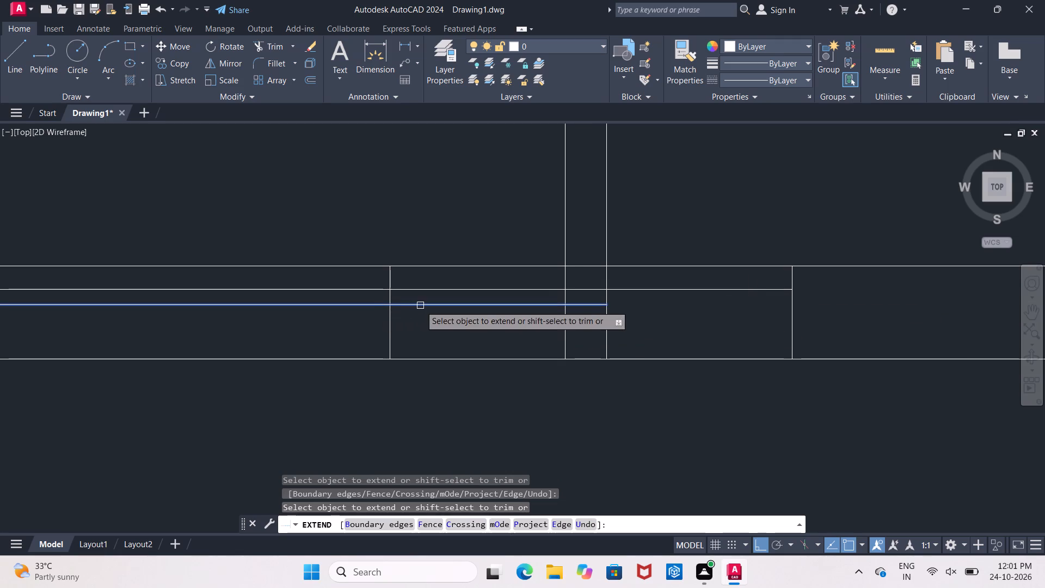
click(490, 308)
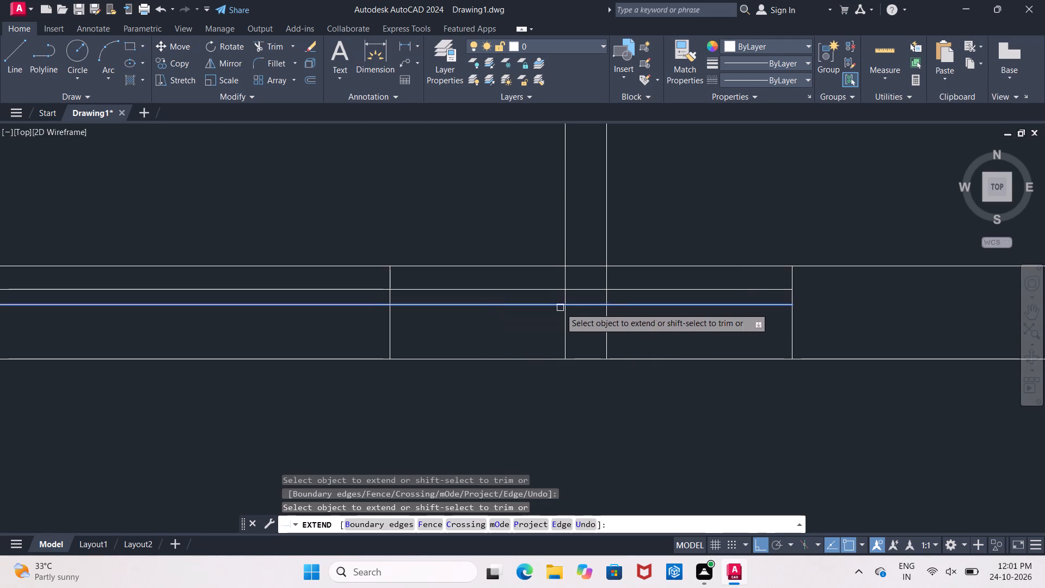
click(568, 307)
click(603, 305)
key(Escape)
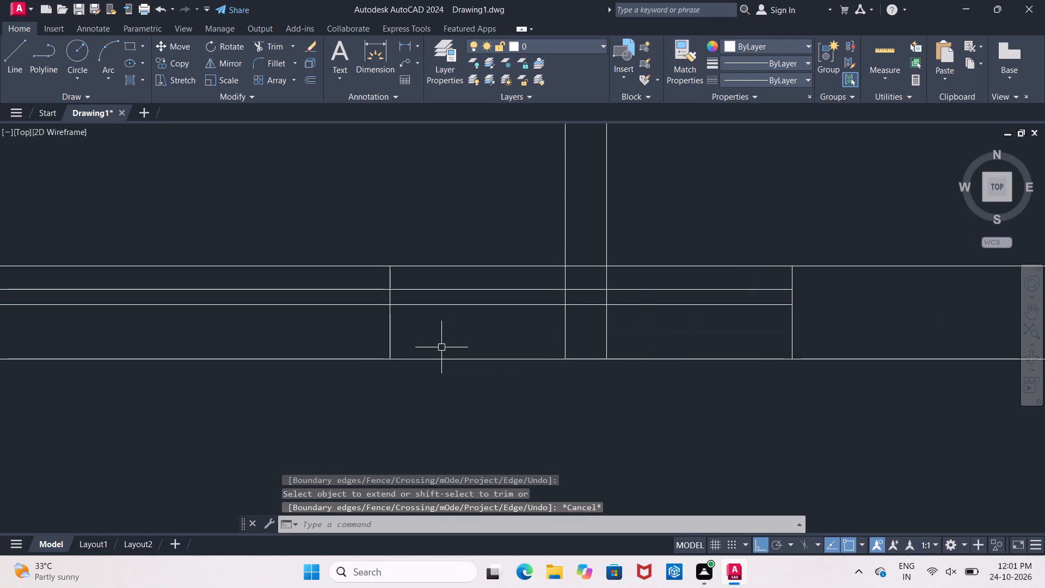
Trim the extended lines inside the partition wall and between that wall and the first window.
text(tr)
key(space)
key(space)
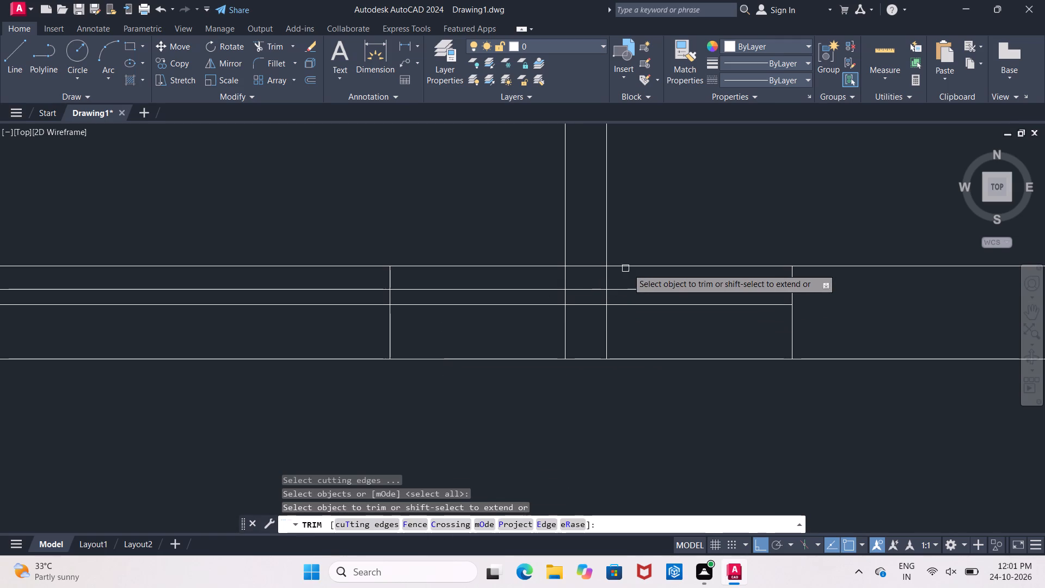
click(586, 280)
click(582, 333)
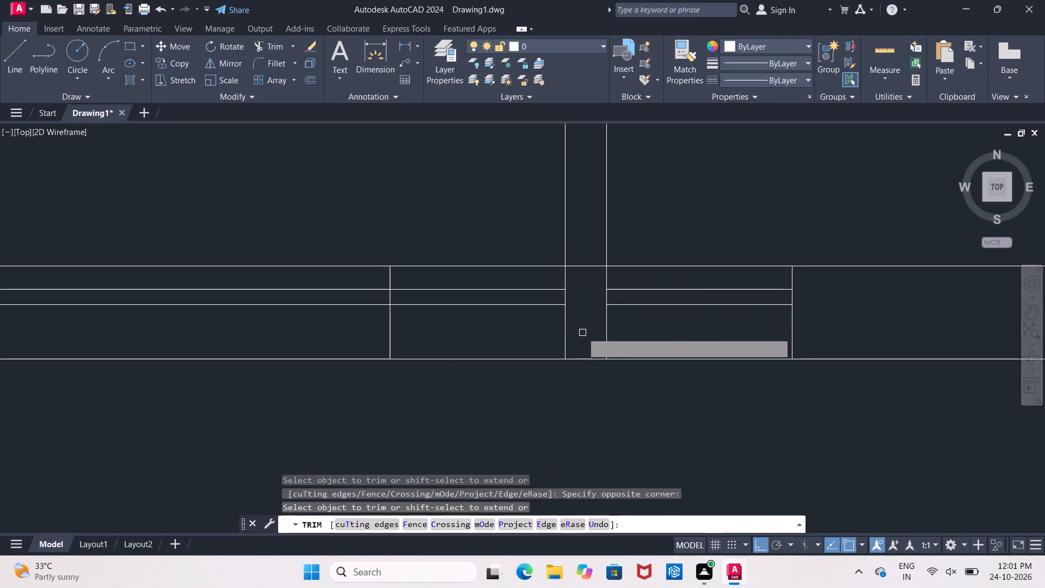
click(480, 280)
click(481, 313)
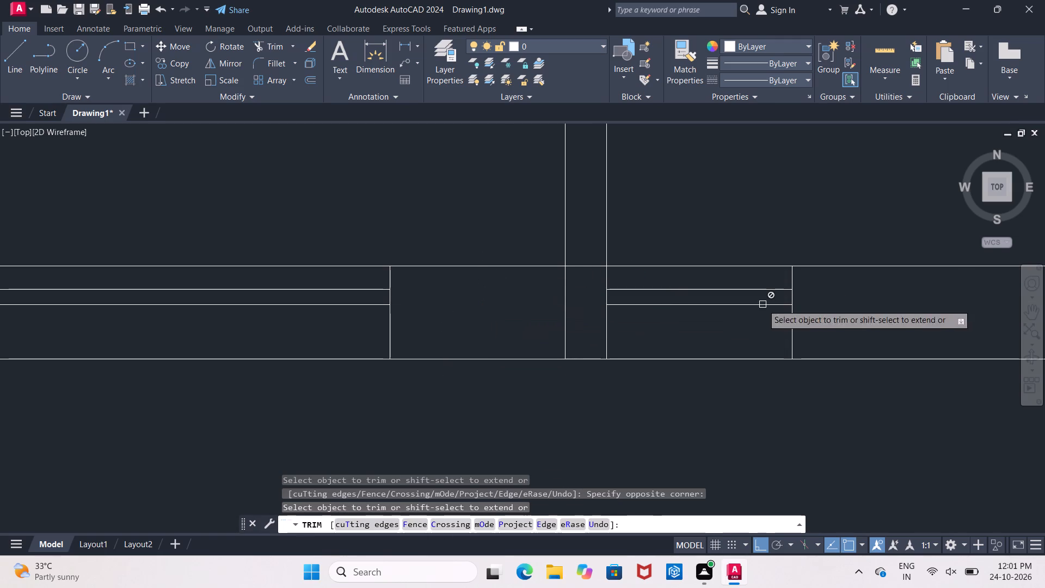
middle_drag(763, 304, 480, 301)
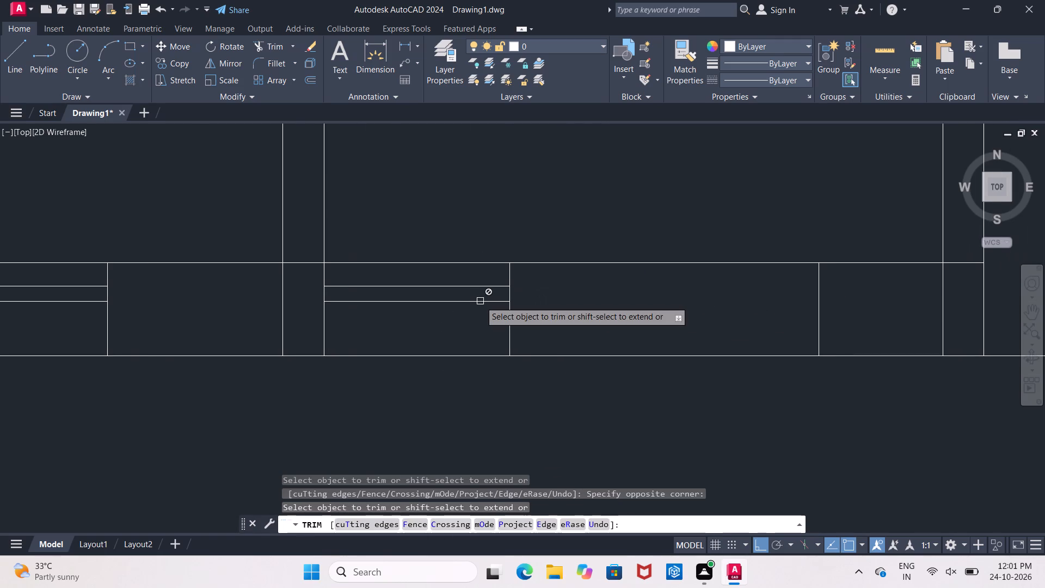
key(Escape)
Stretch the ends of the two leftover line segments about 2'7" across the second opening, just past its far edge.
click(483, 285)
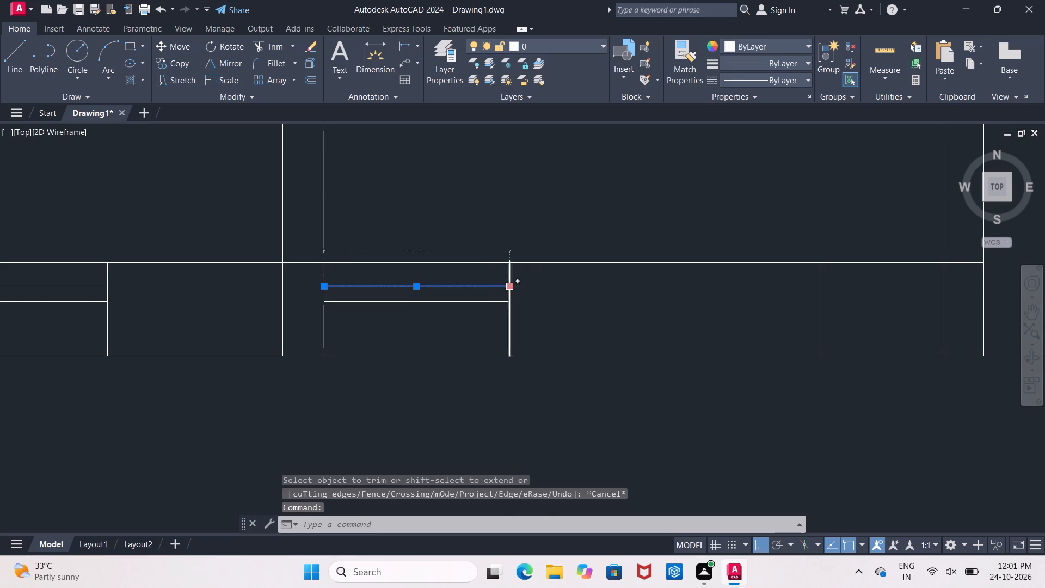
click(511, 288)
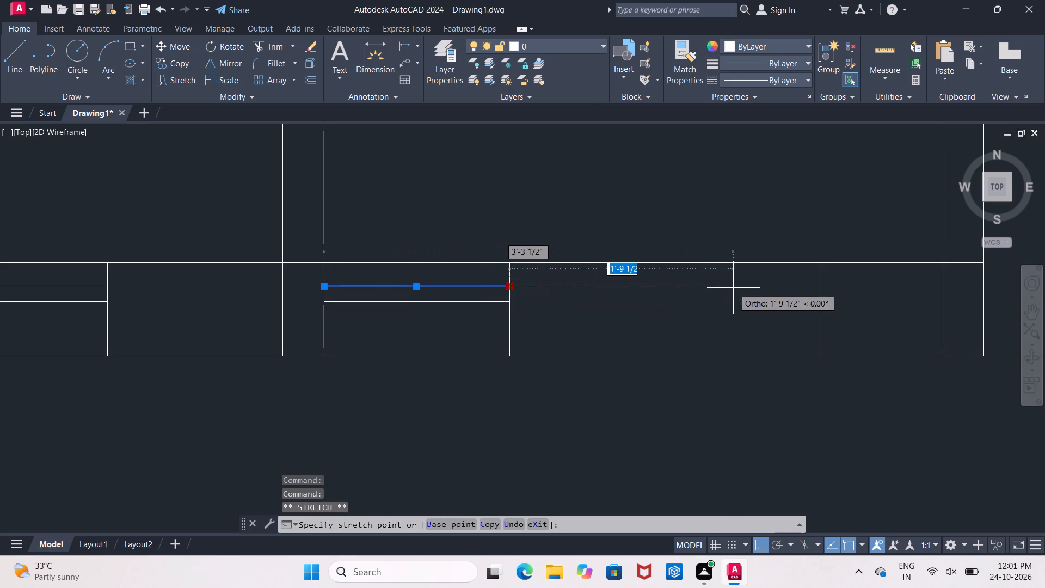
click(829, 289)
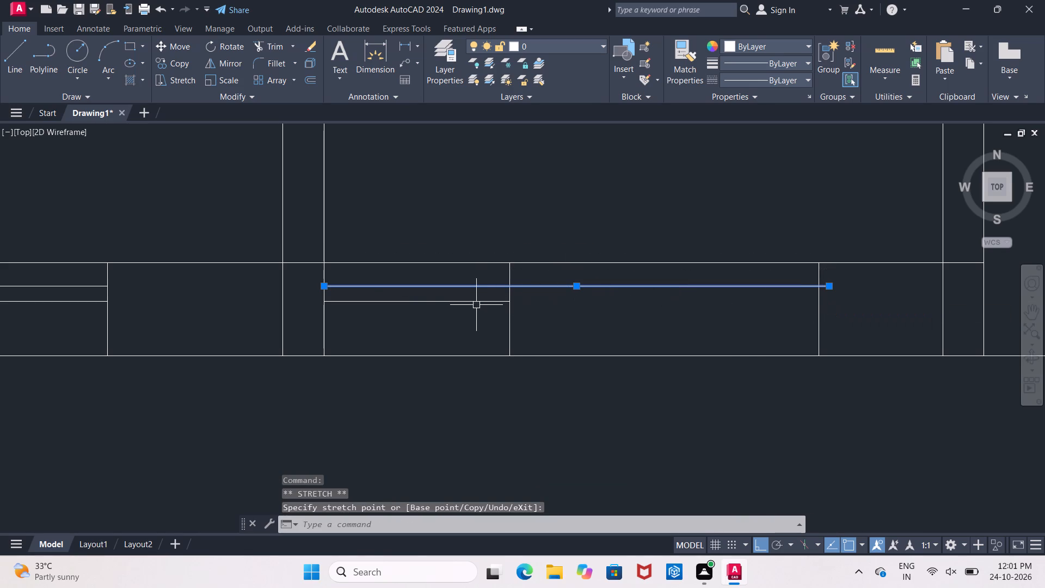
click(476, 304)
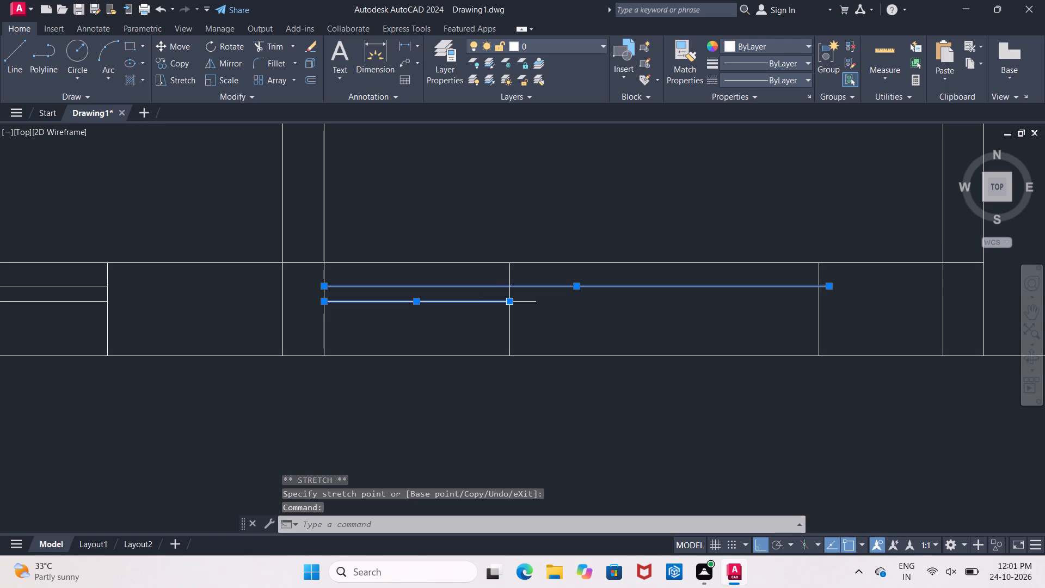
click(512, 303)
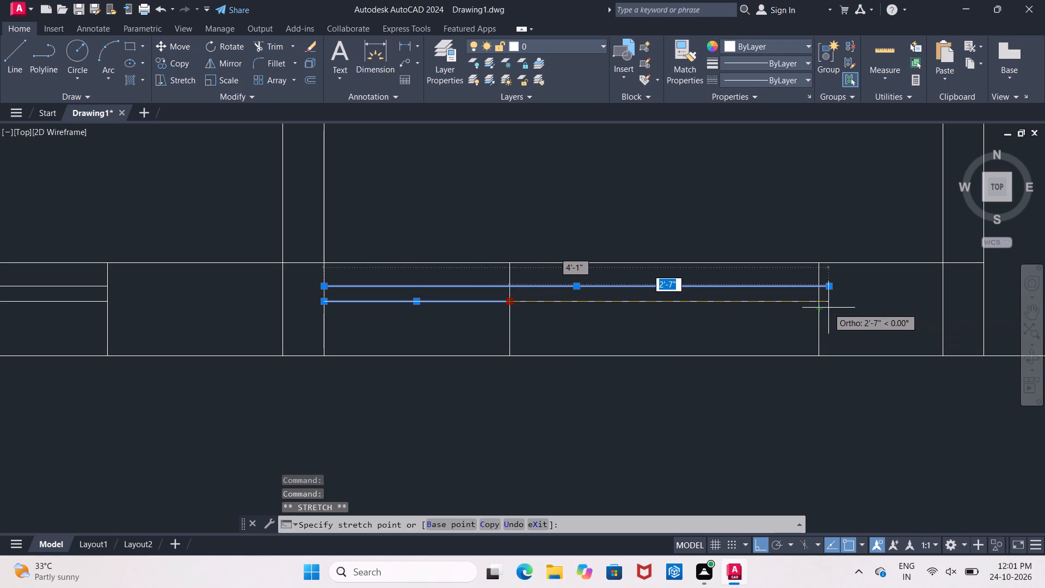
click(829, 308)
key(Escape)
Trim both lines beyond each edge of the second opening so they span only the 2'6" window.
scroll(833, 309, up, 1)
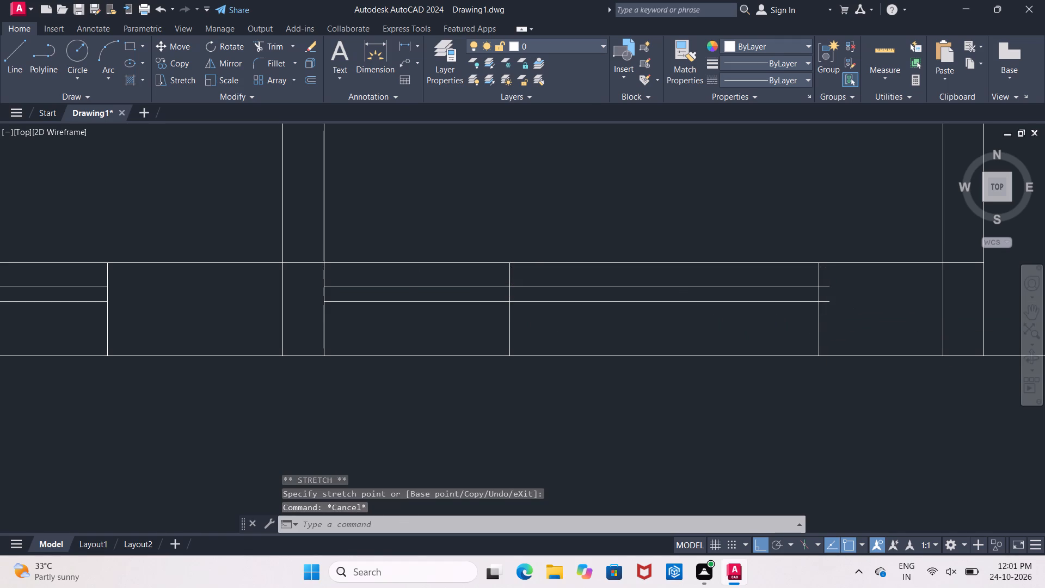
text(tr)
key(space)
key(space)
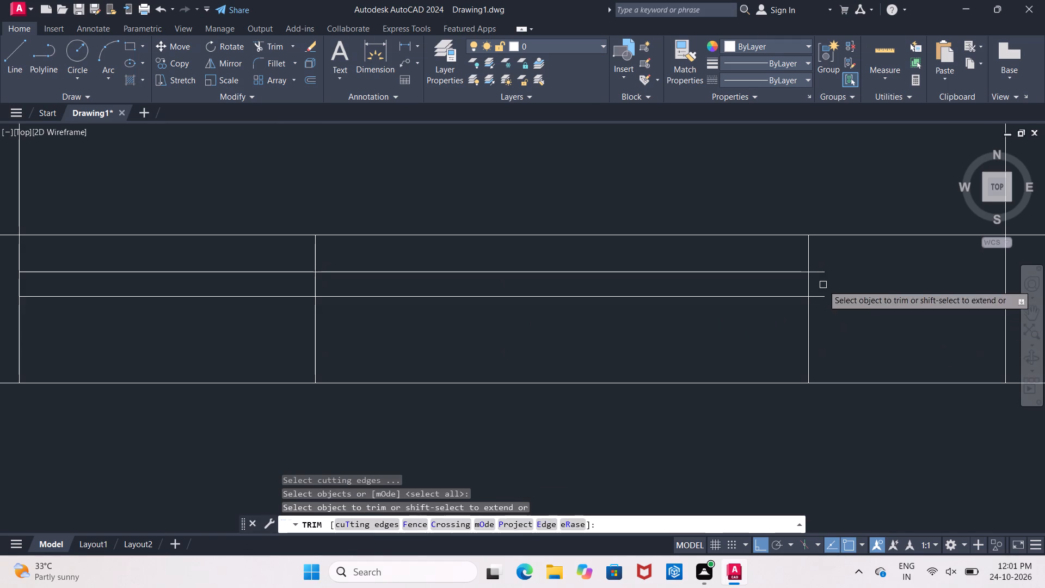
click(812, 273)
click(819, 295)
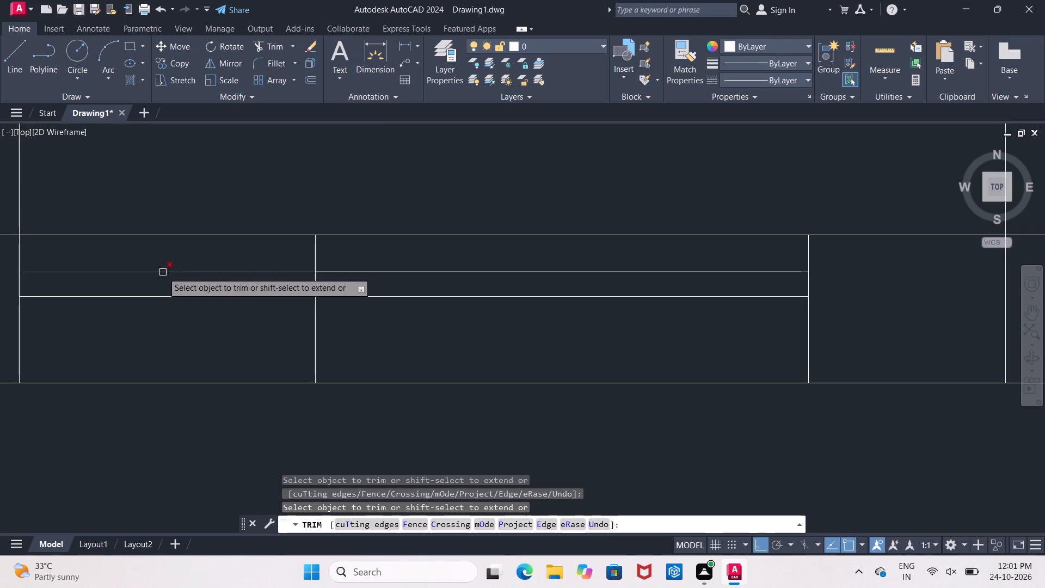
click(171, 271)
click(175, 296)
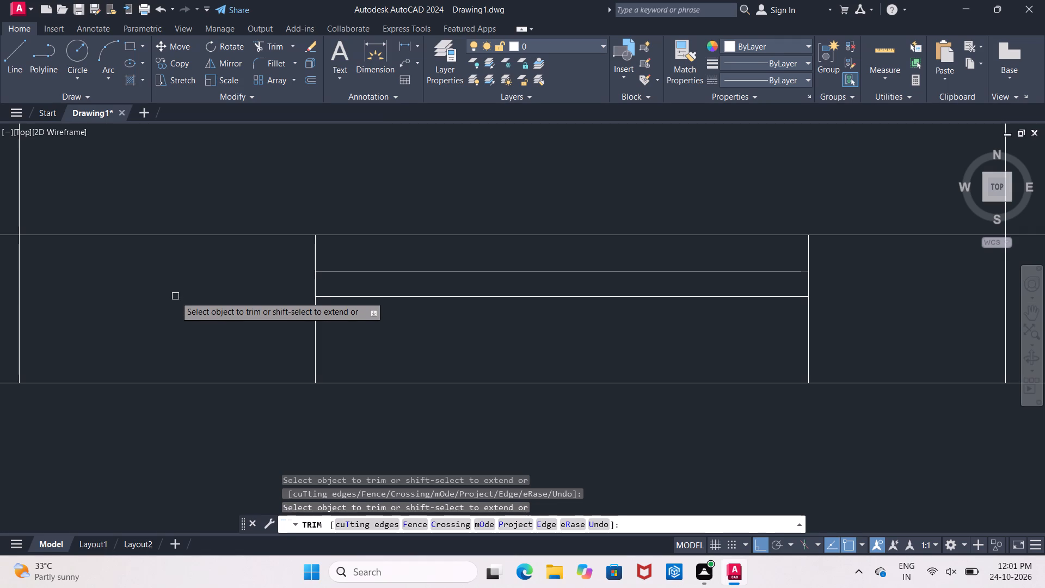
scroll(175, 296, down, 2)
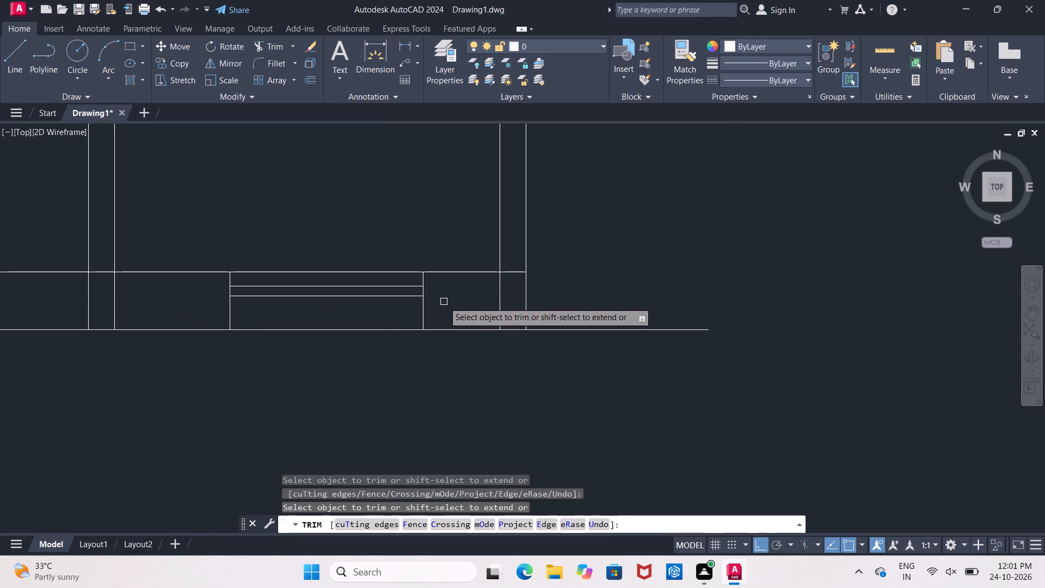
middle_drag(444, 302, 348, 313)
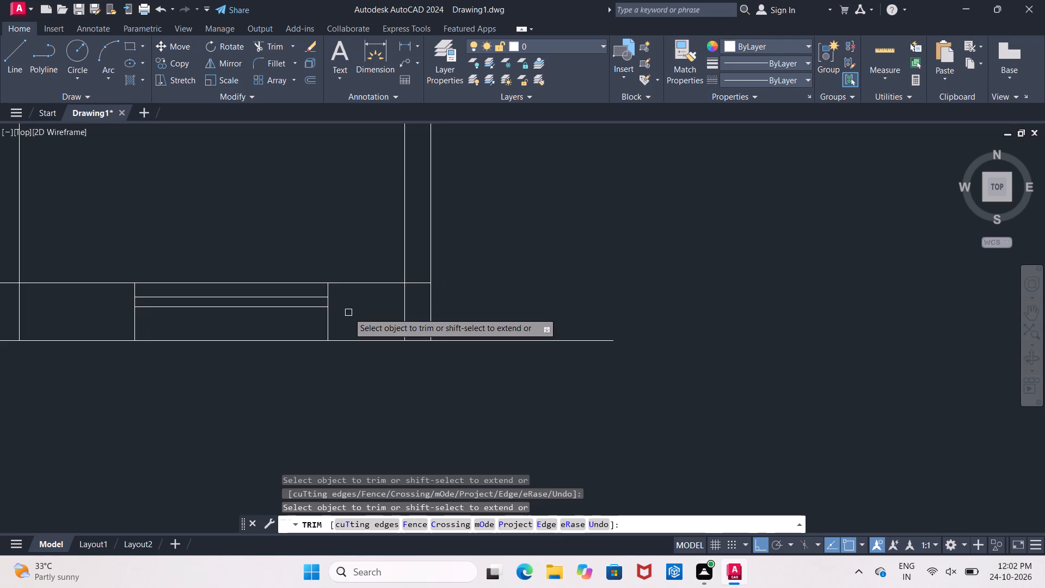
key(Escape)
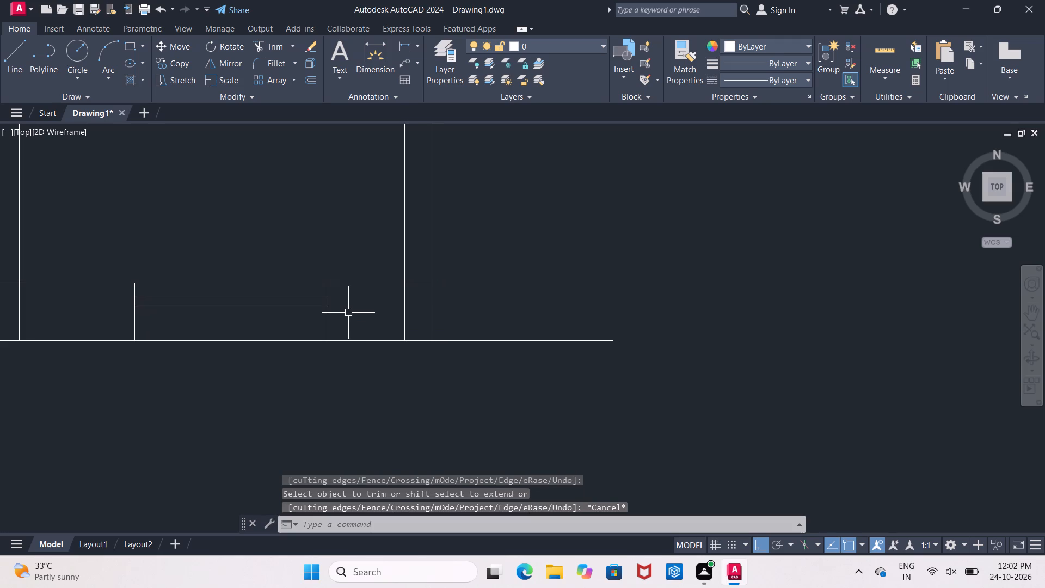
Offset the outer face line of the right-hand vertical wall 9' outward to the right.
key(o)
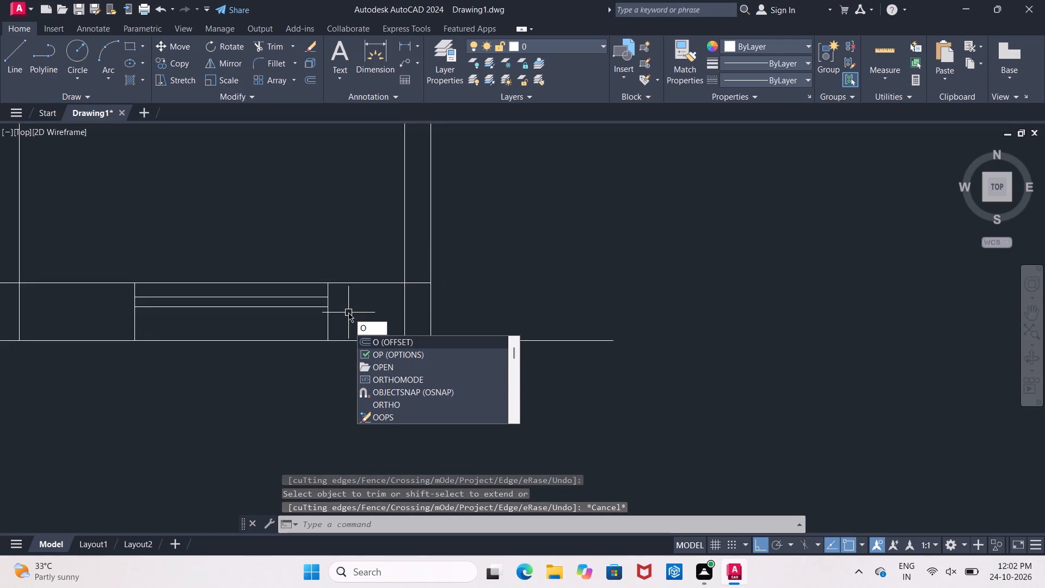
key(Return)
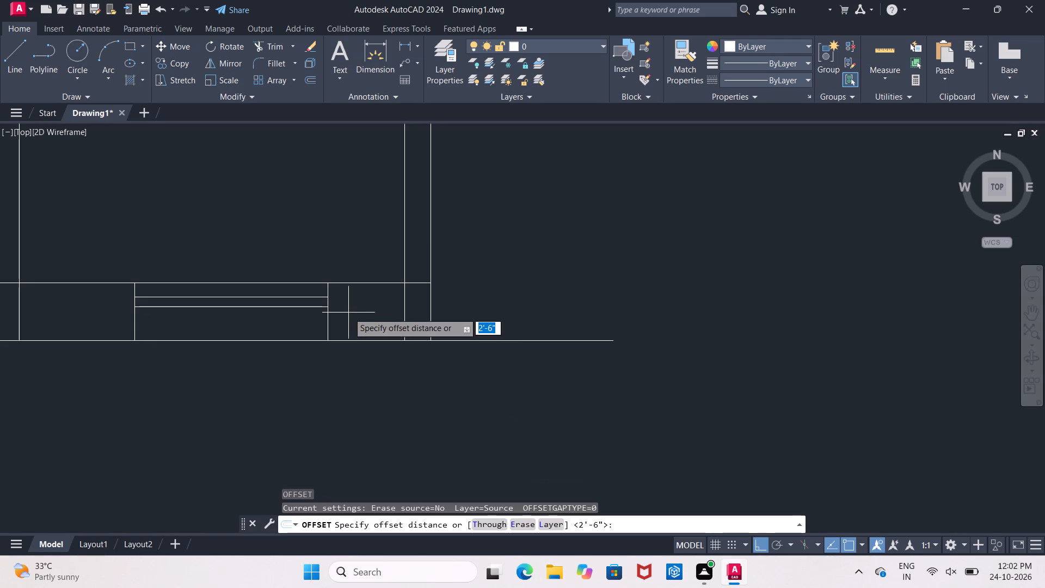
text(9')
key(Return)
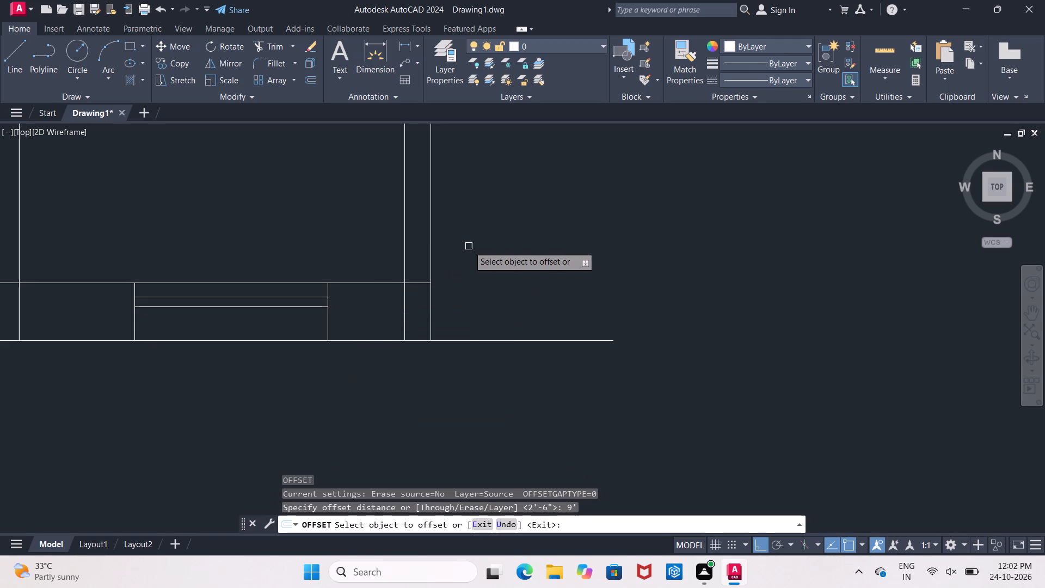
click(428, 253)
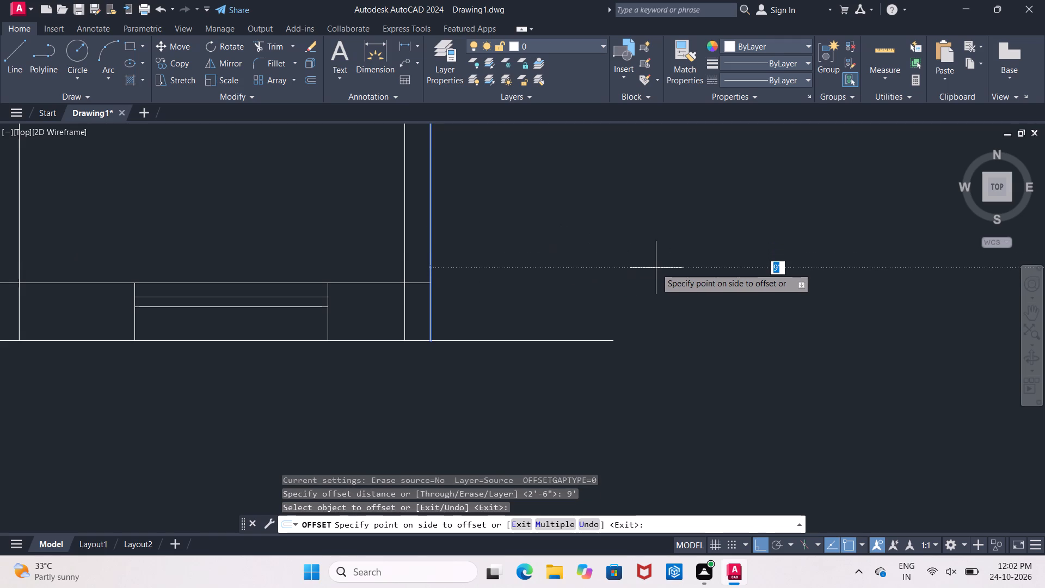
scroll(656, 268, down, 3)
middle_drag(656, 268, 430, 287)
scroll(469, 292, up, 3)
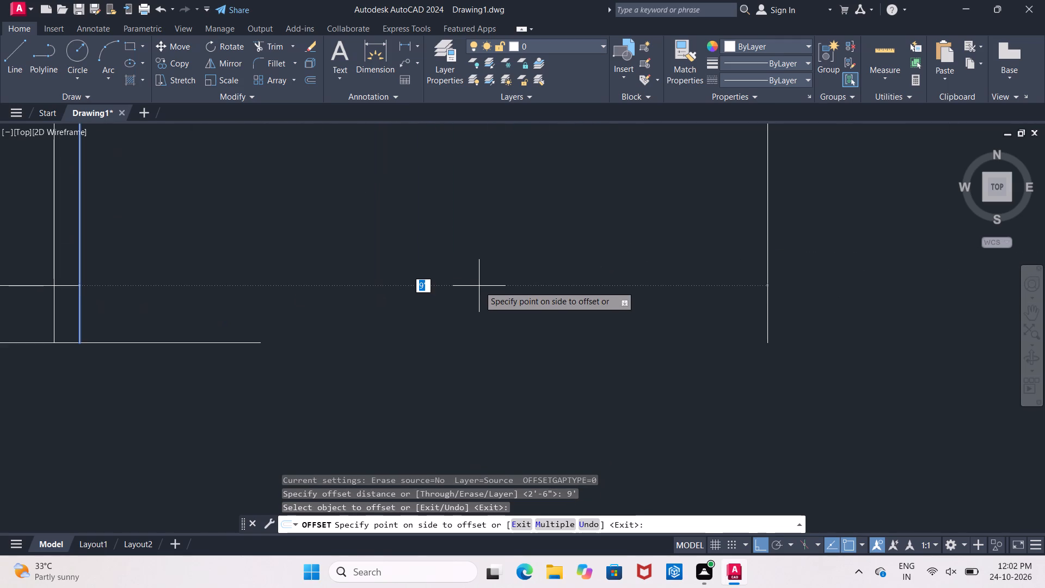
click(479, 286)
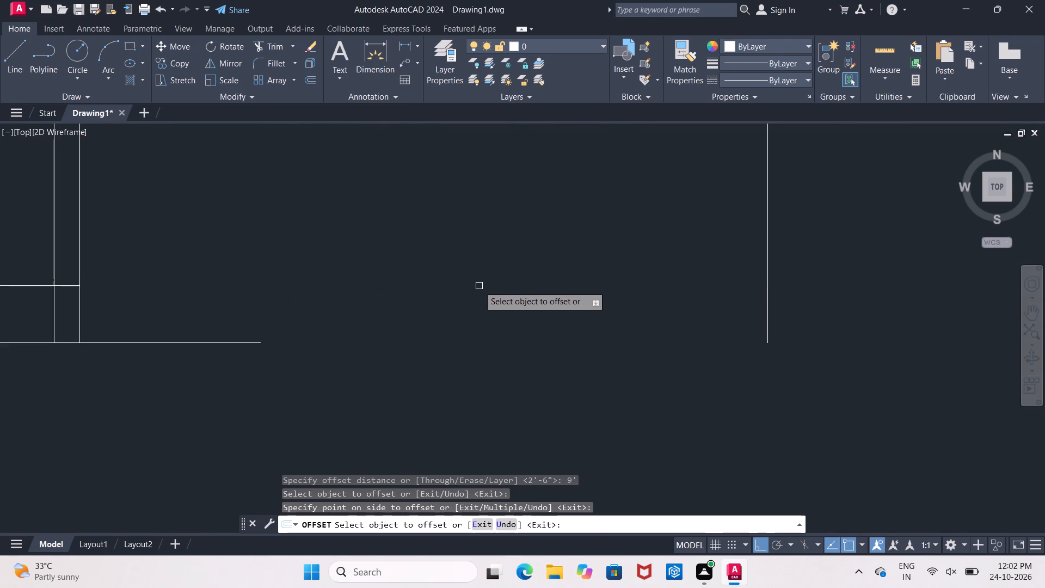
key(Return)
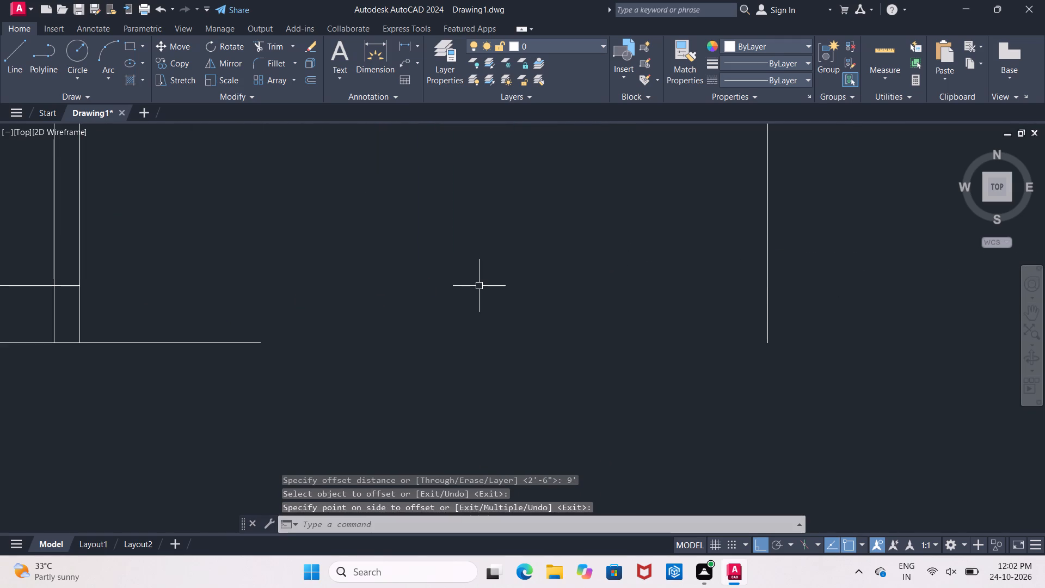
key(Escape)
Extend the bottom wall's outer and inner horizontal lines to the new vertical line 9' away.
key(e)
text(x)
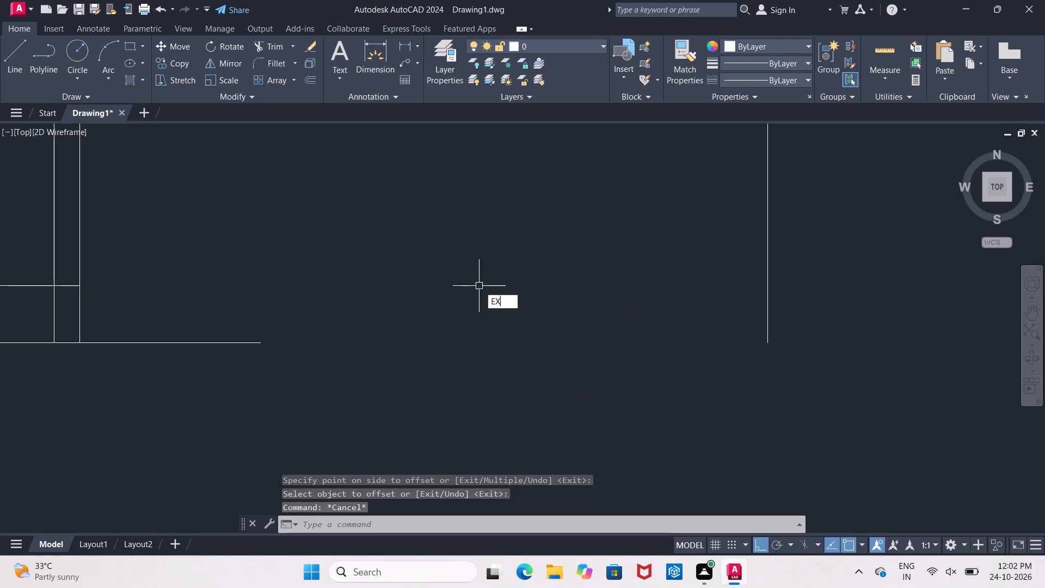
key(space)
key(space)
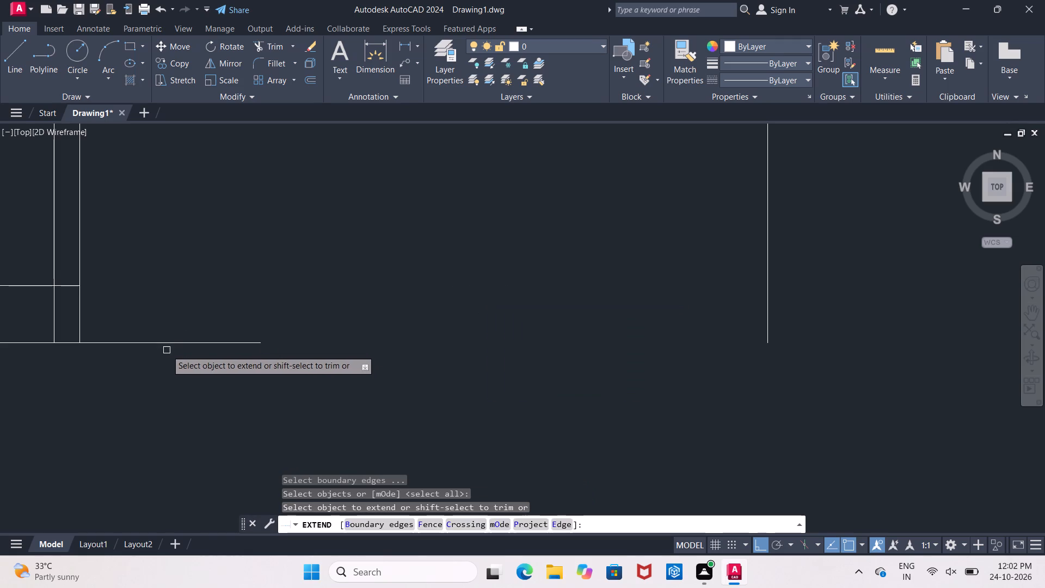
click(175, 344)
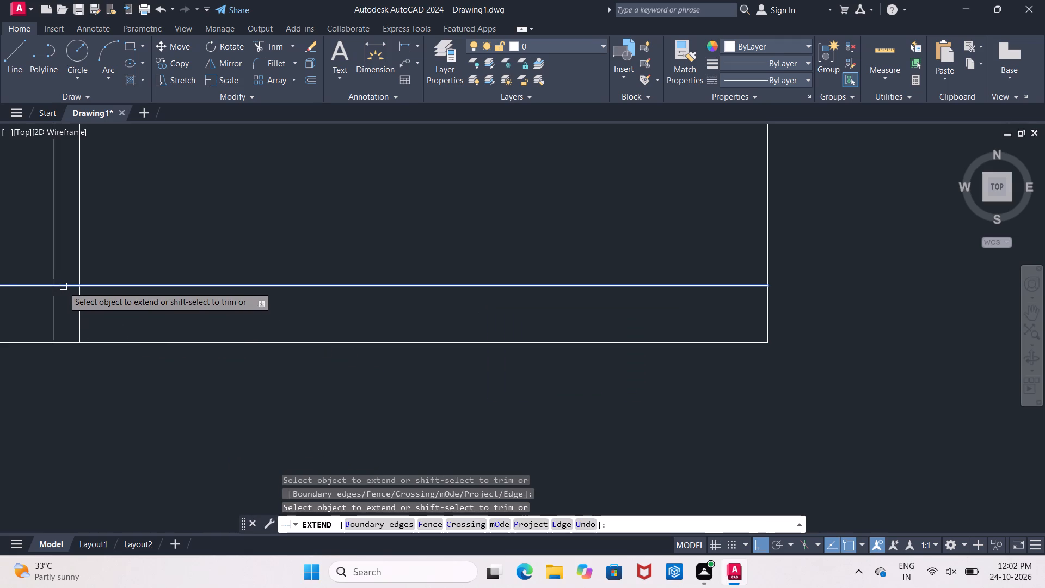
click(63, 286)
middle_drag(64, 287, 126, 285)
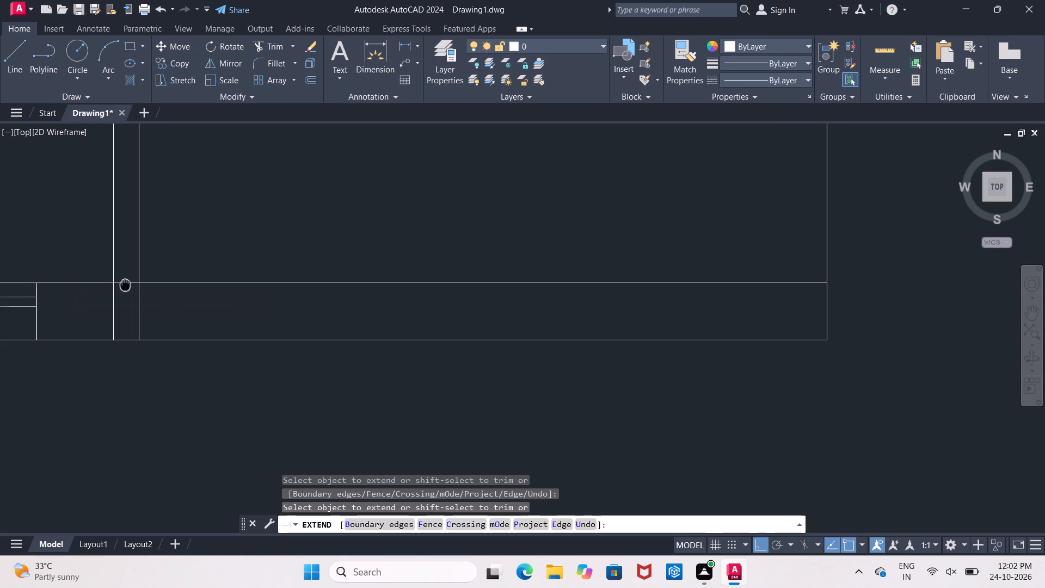
middle_drag(126, 285, 137, 286)
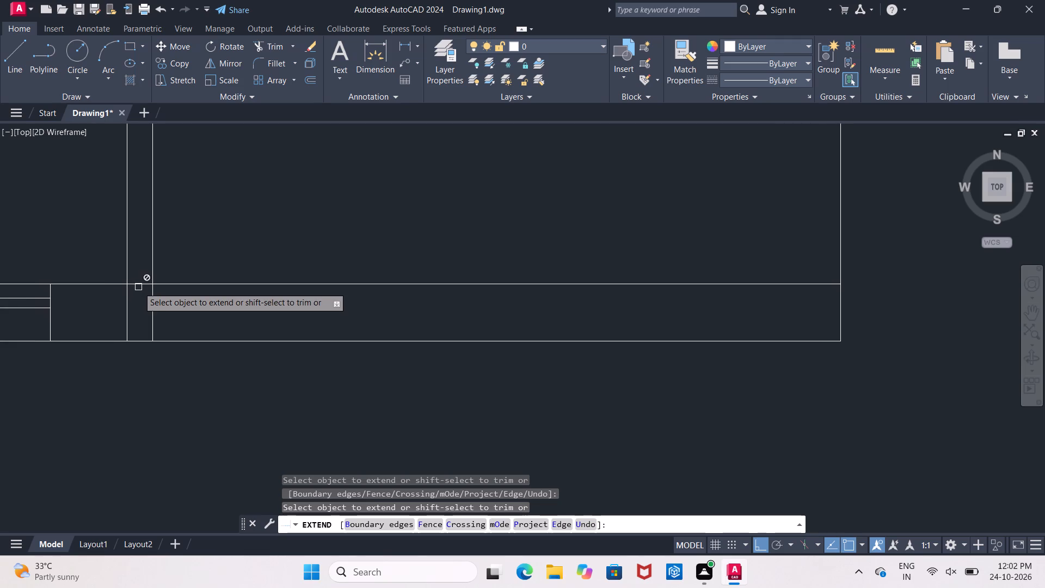
middle_drag(159, 235, 432, 228)
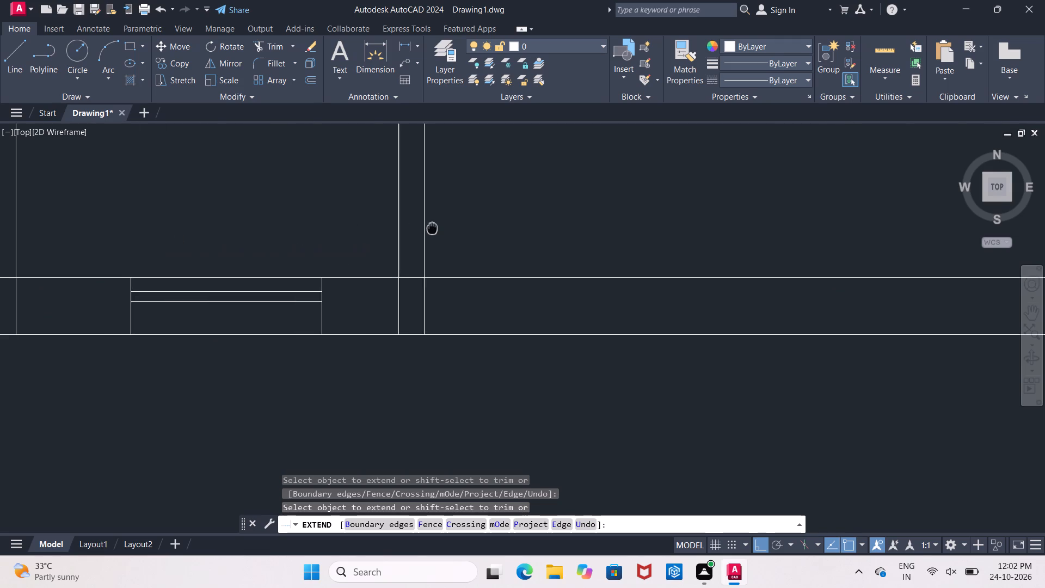
middle_drag(432, 228, 121, 199)
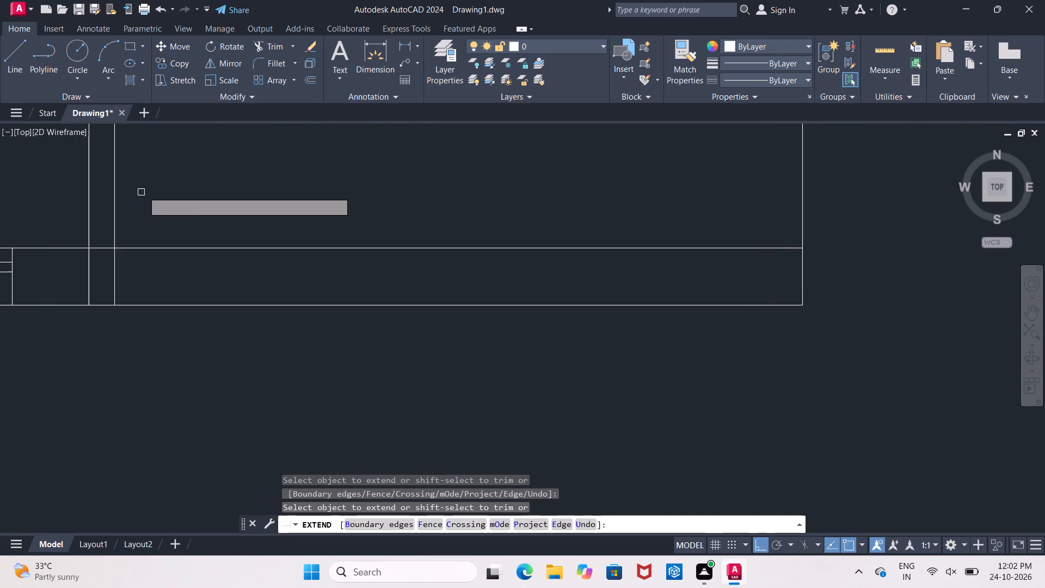
key(Escape)
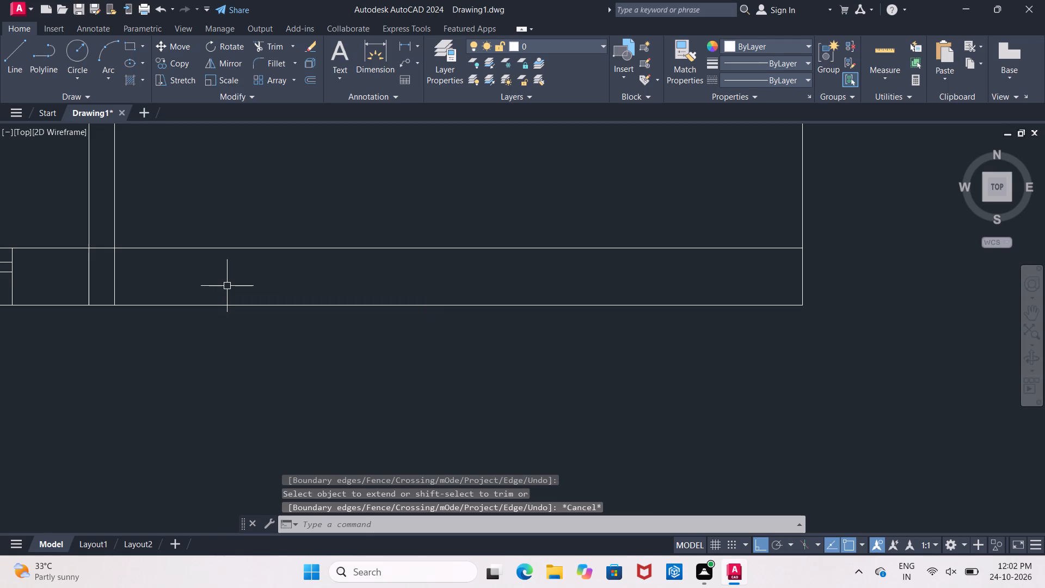
Offset the bottom wall's outer line 4.5" inward.
key(o)
key(Return)
text(4.5")
key(Return)
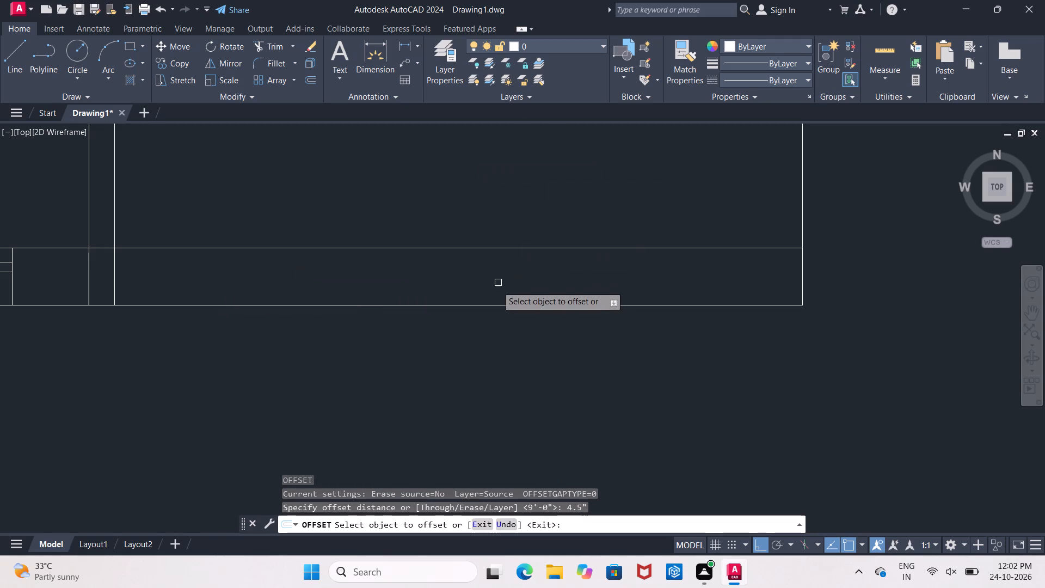
click(491, 304)
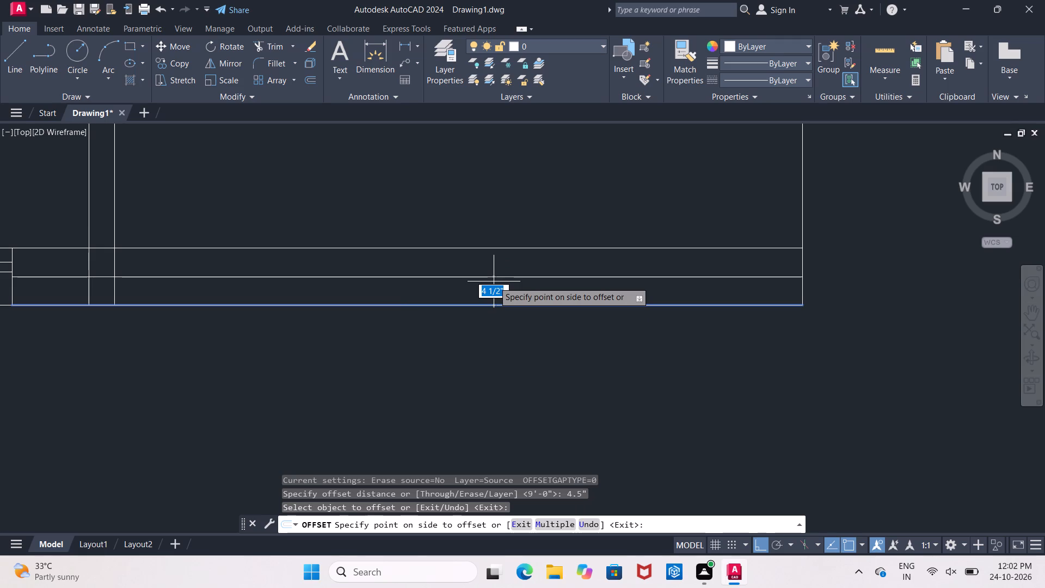
click(494, 281)
key(Escape)
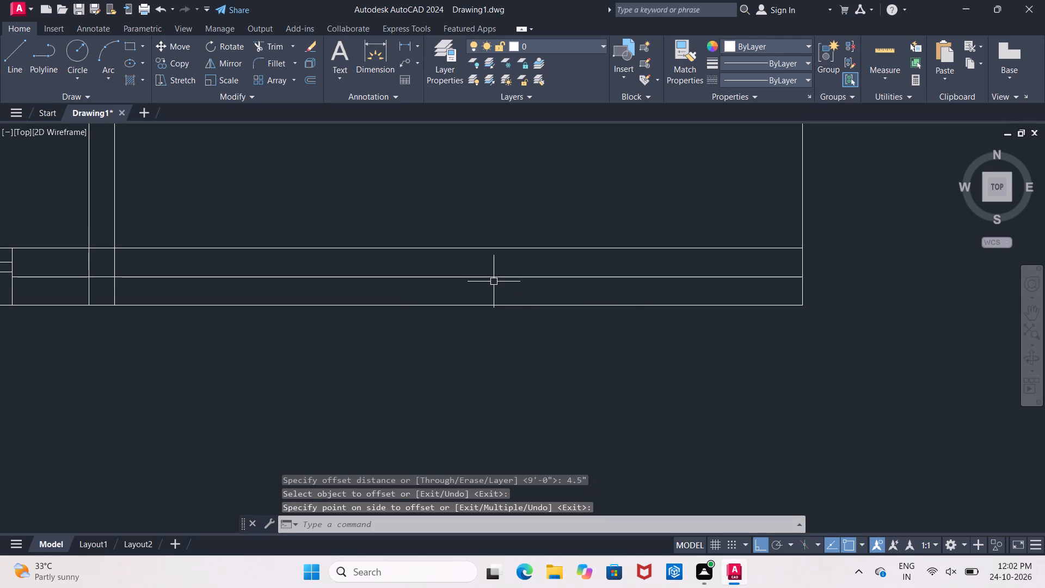
Trim the inner bottom wall line across the 9' bay and the 4.5" offset line inside the vertical wall.
text(tr)
key(space)
key(space)
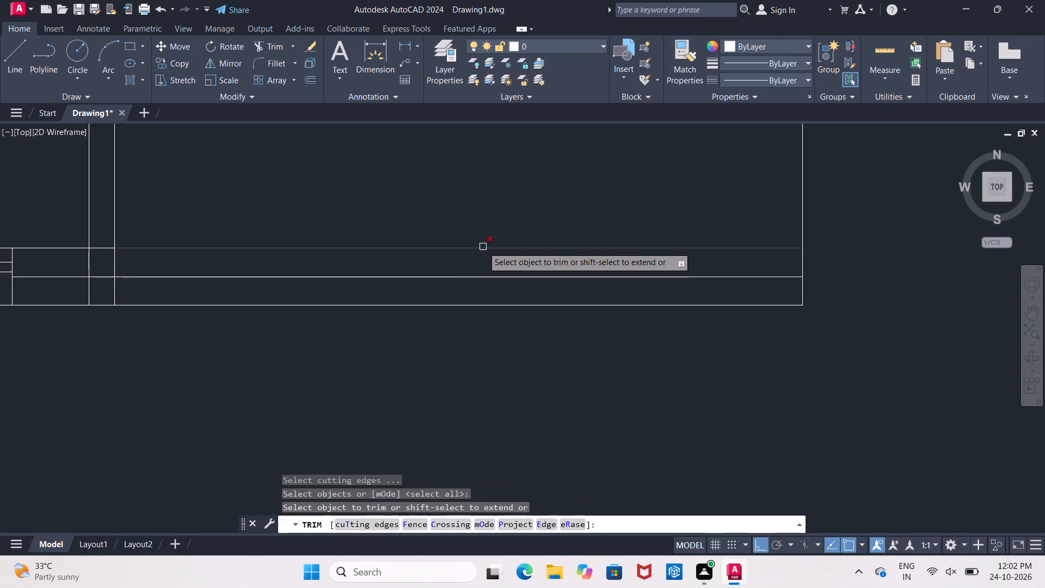
click(478, 248)
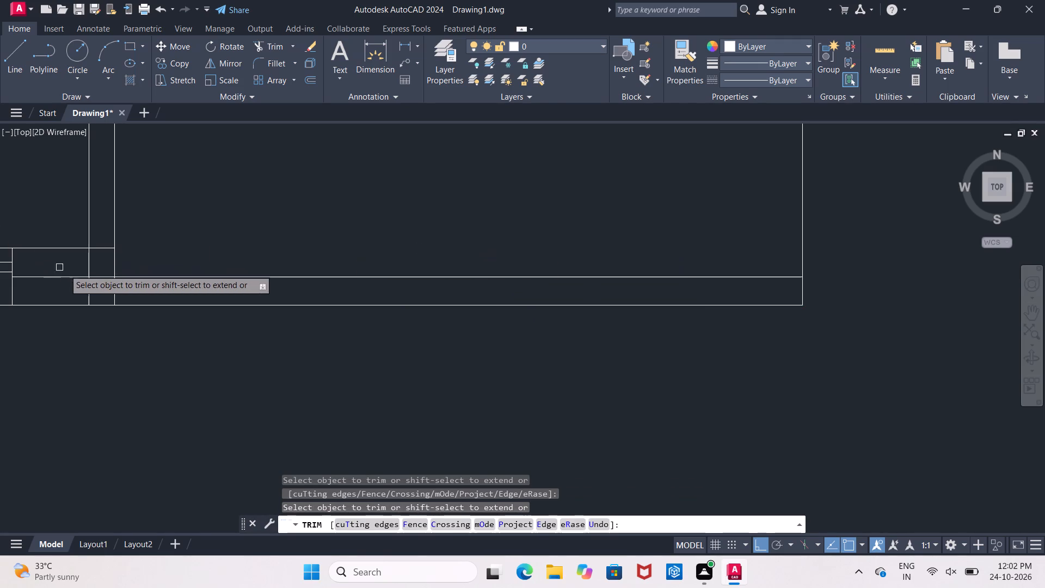
click(95, 277)
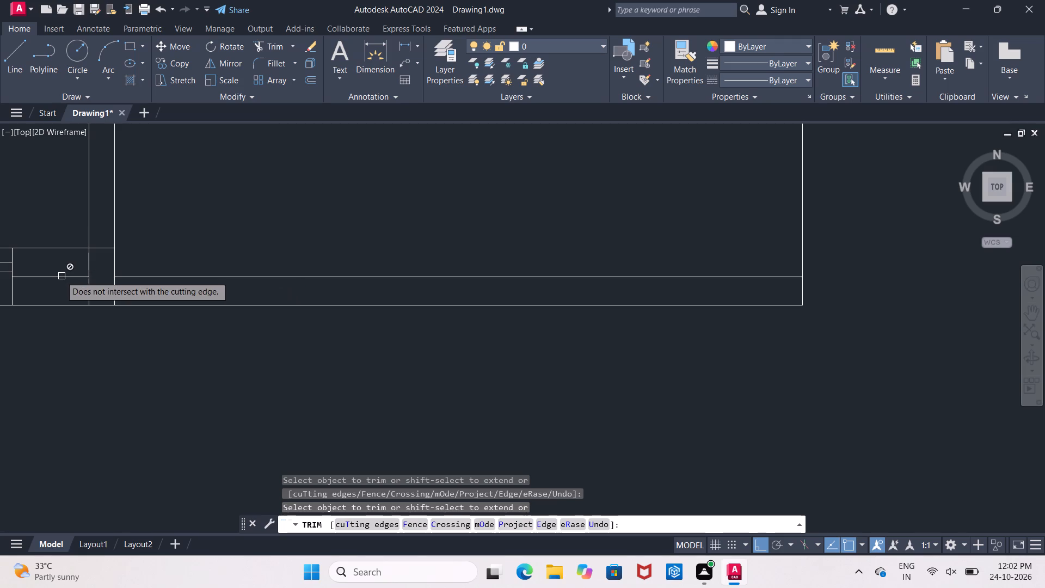
click(60, 276)
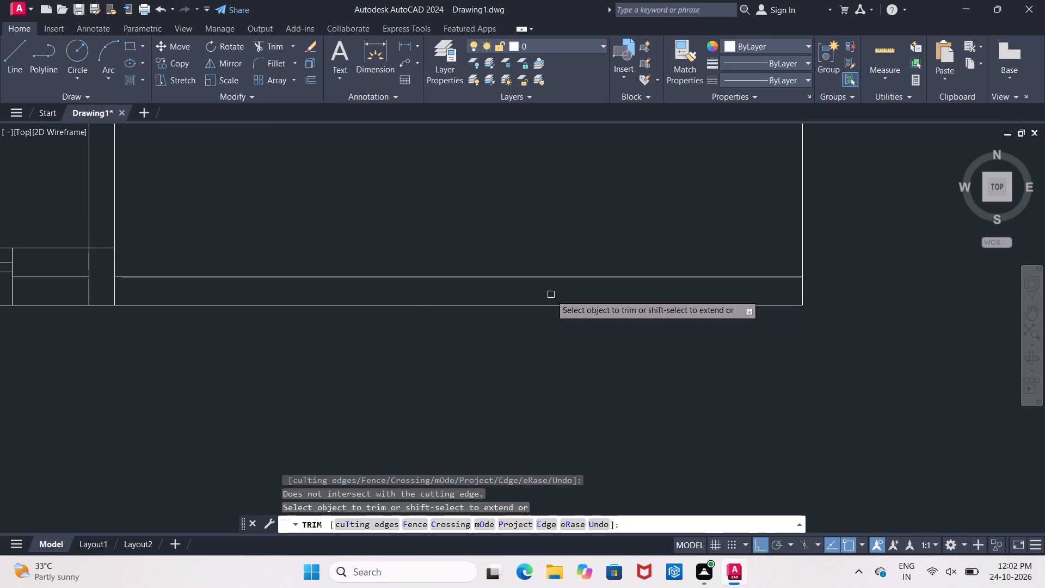
key(Escape)
key(Escape)
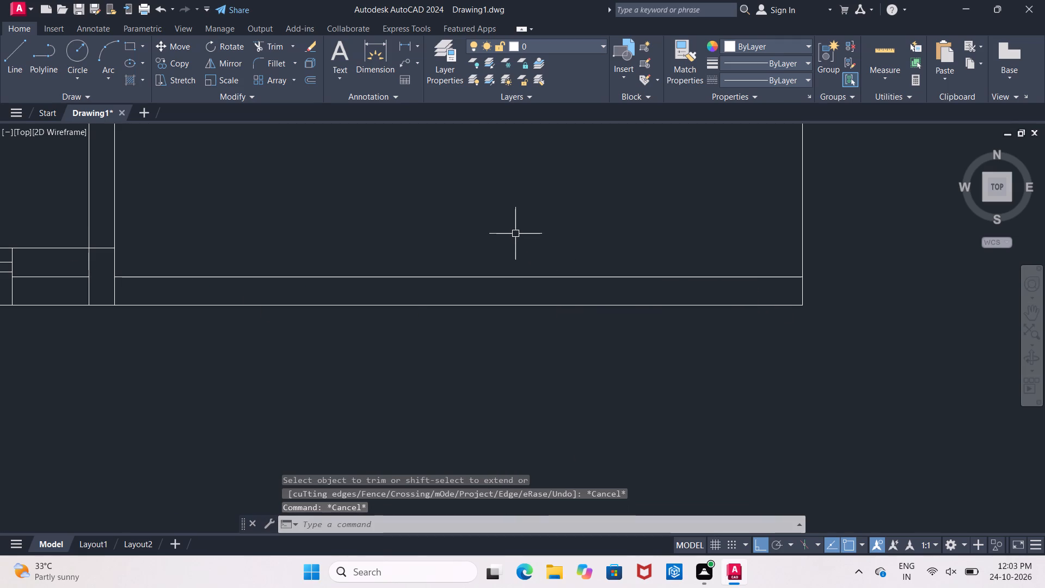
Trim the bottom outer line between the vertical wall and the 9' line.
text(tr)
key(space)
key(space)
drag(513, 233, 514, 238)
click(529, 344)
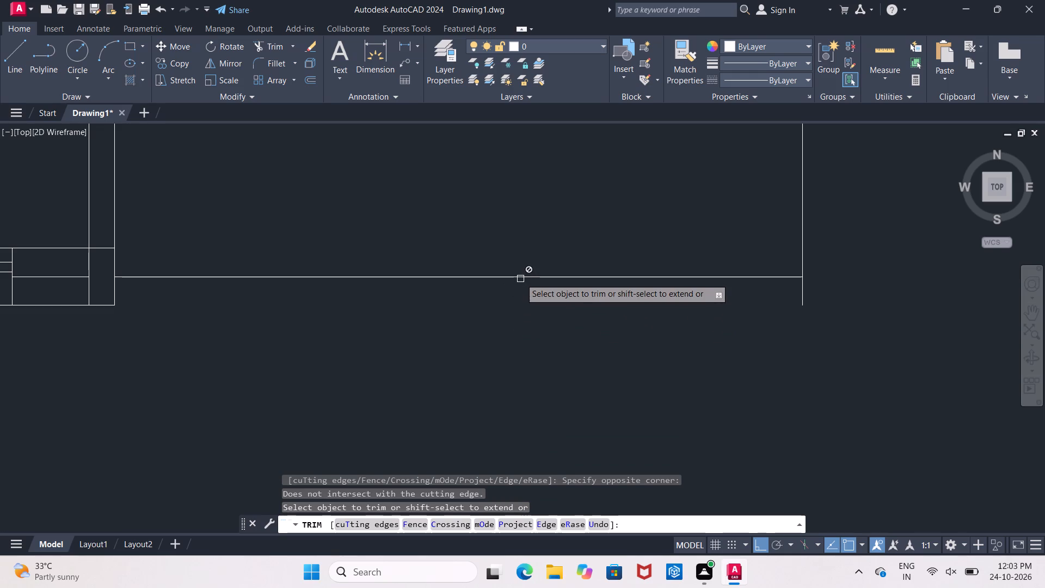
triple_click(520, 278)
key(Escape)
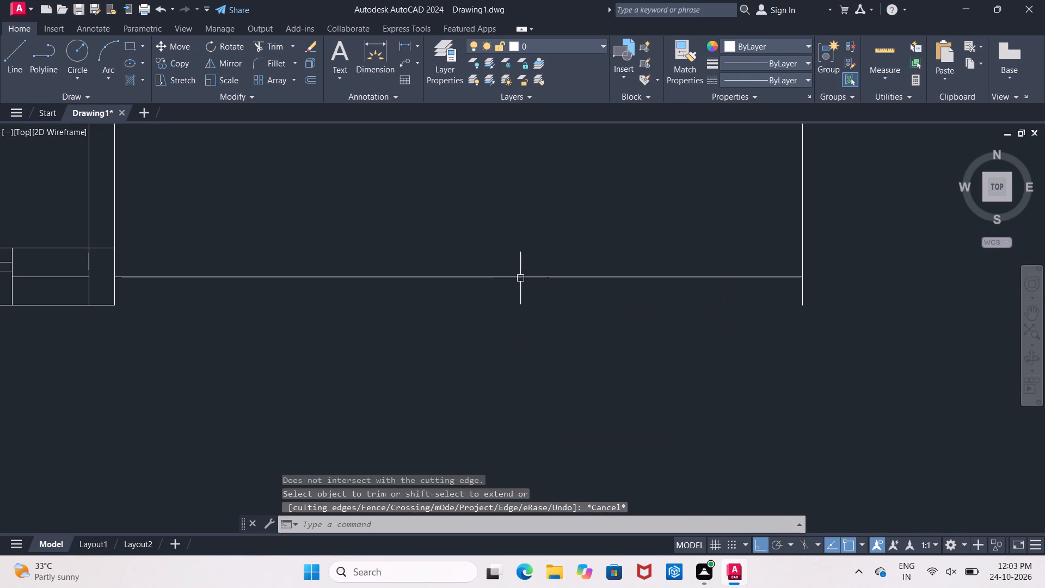
Draw a 9' horizontal line from the vertical wall's bottom outer corner to the lower end of the 9' offset line.
click(14, 53)
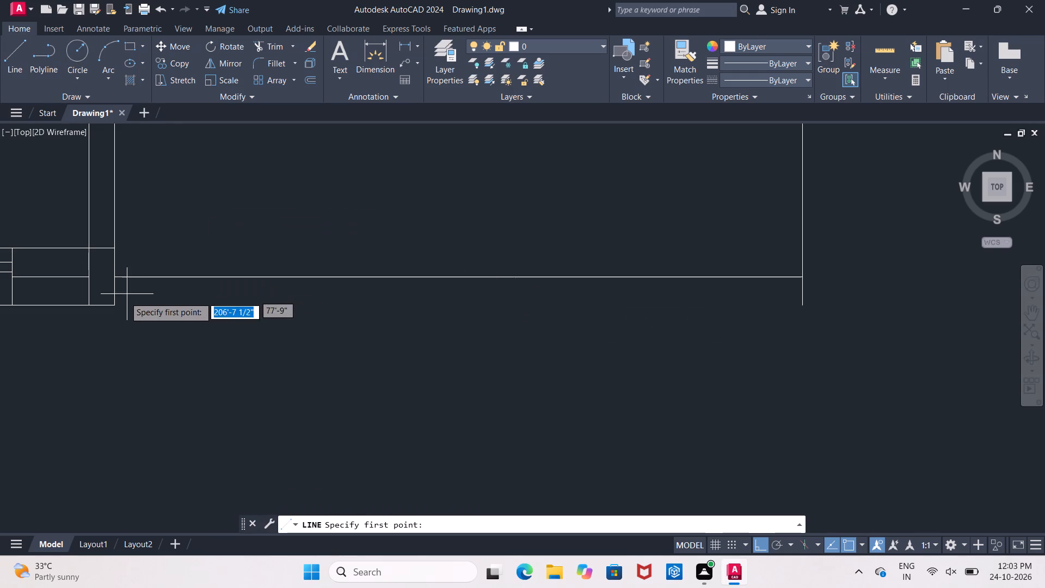
click(115, 302)
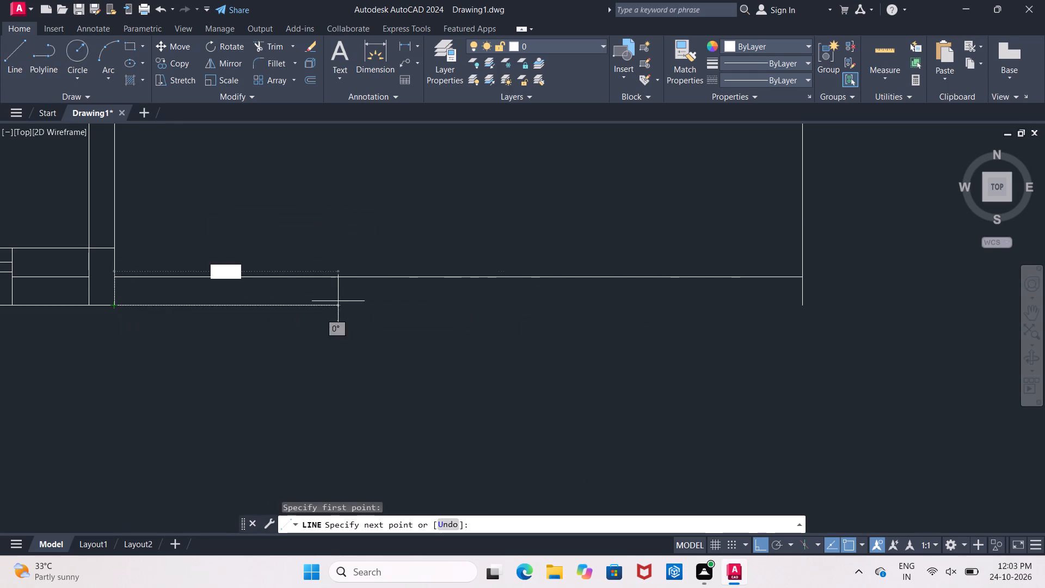
click(804, 304)
key(Escape)
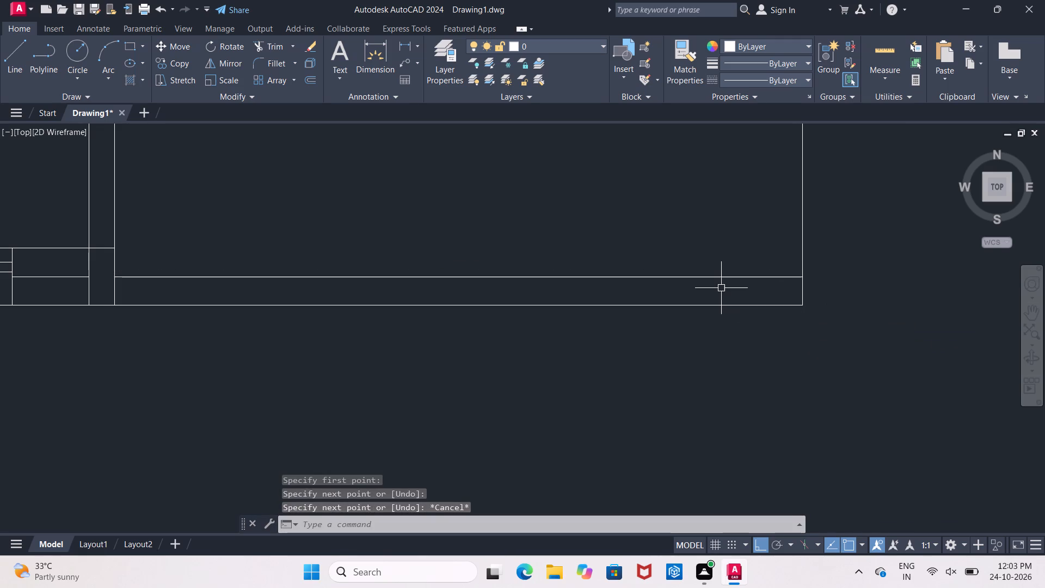
Offset the short inner bottom wall line beside the vertical wall 3'6" upward into the room.
scroll(721, 288, down, 1)
middle_drag(721, 288, 511, 315)
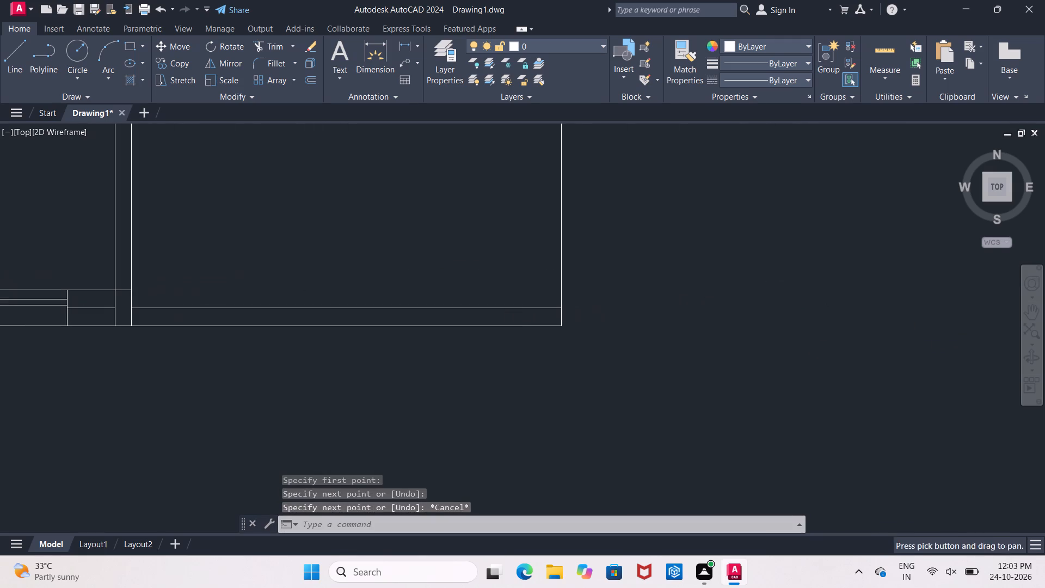
middle_drag(518, 251, 518, 270)
key(o)
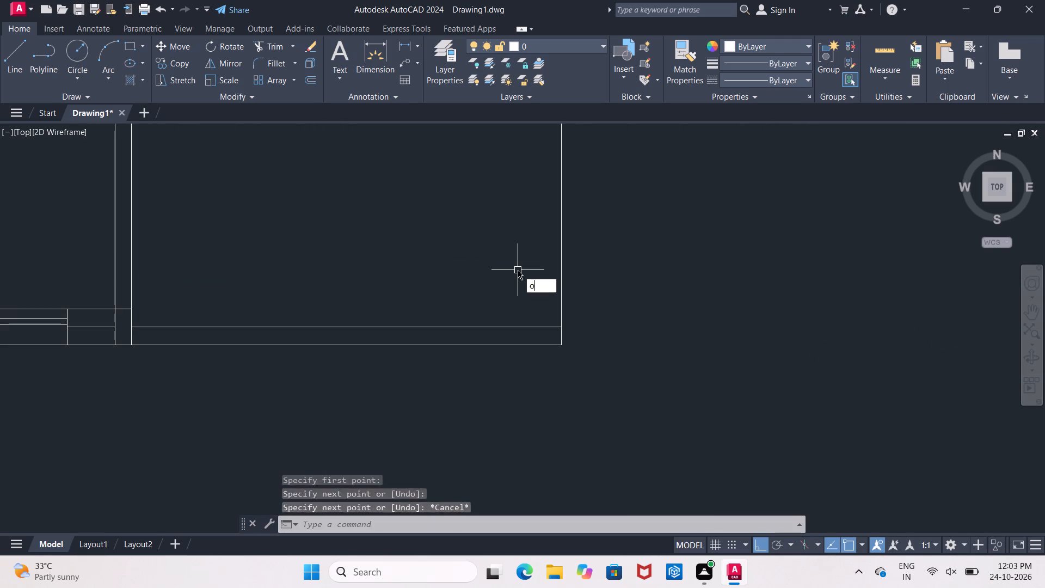
key(Return)
text(3'6)
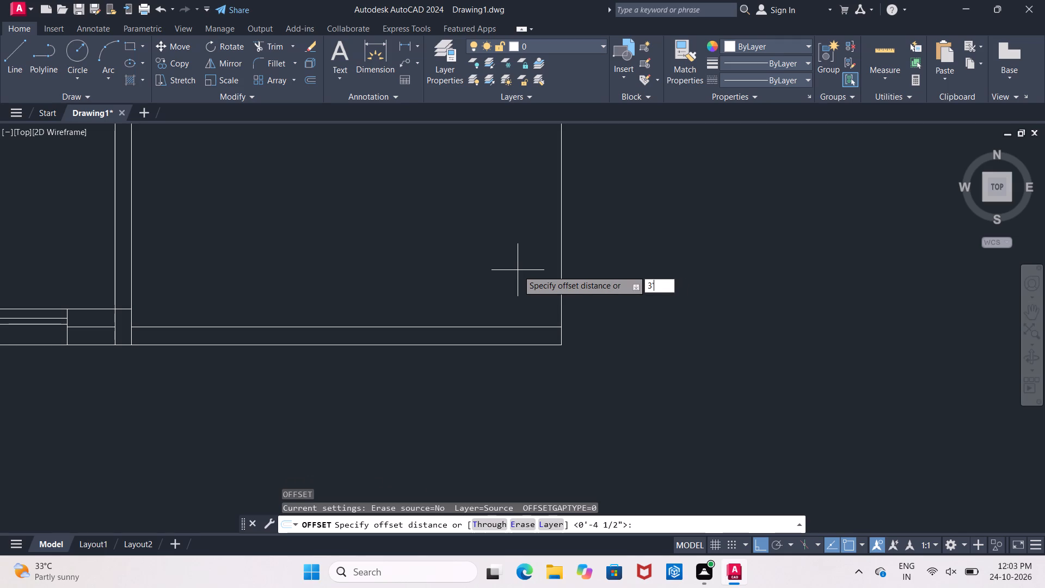
key(shift+quotedbl)
key(Return)
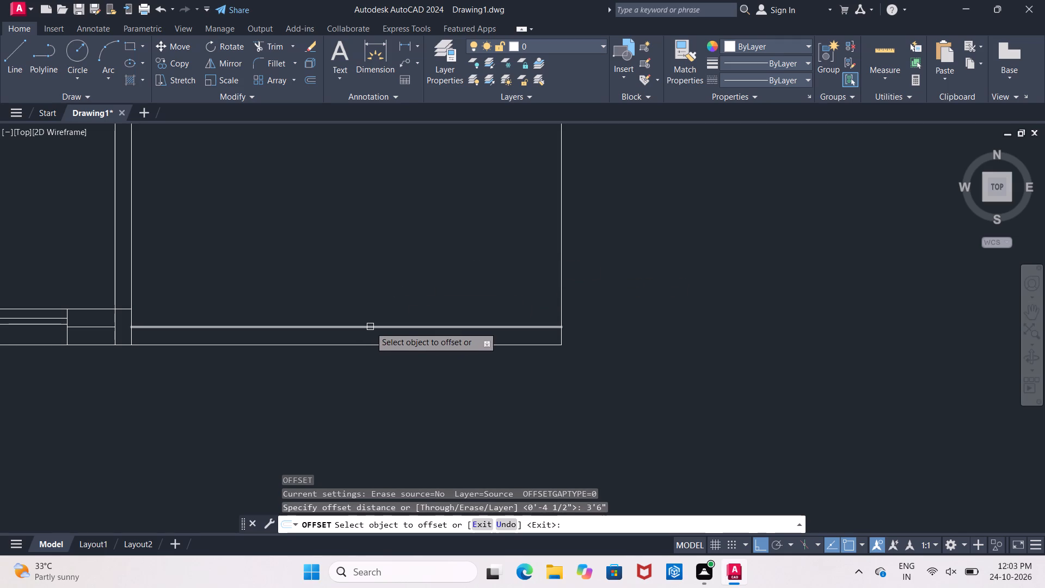
click(104, 307)
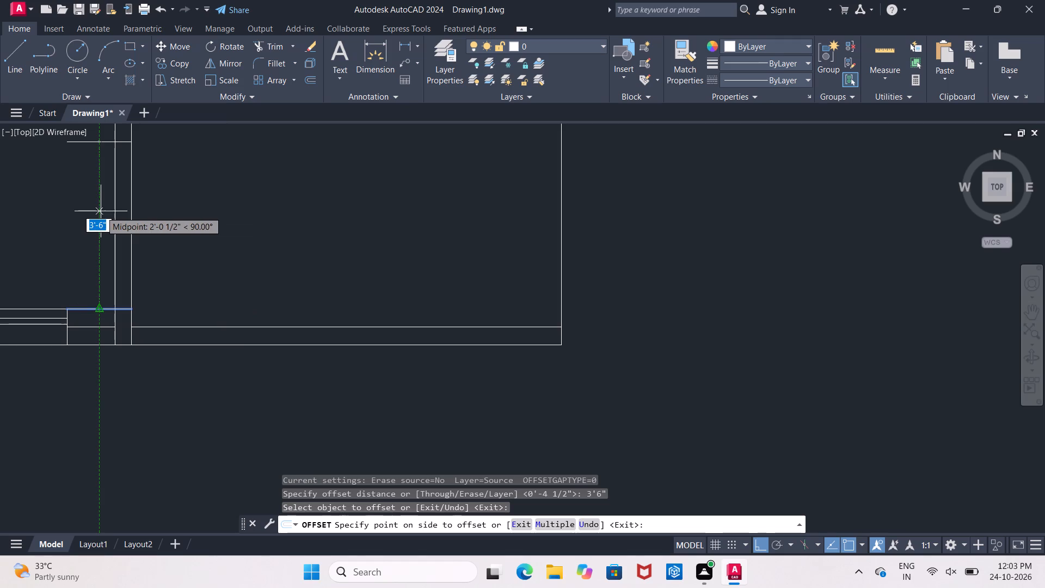
click(96, 210)
middle_drag(96, 210, 156, 303)
key(Escape)
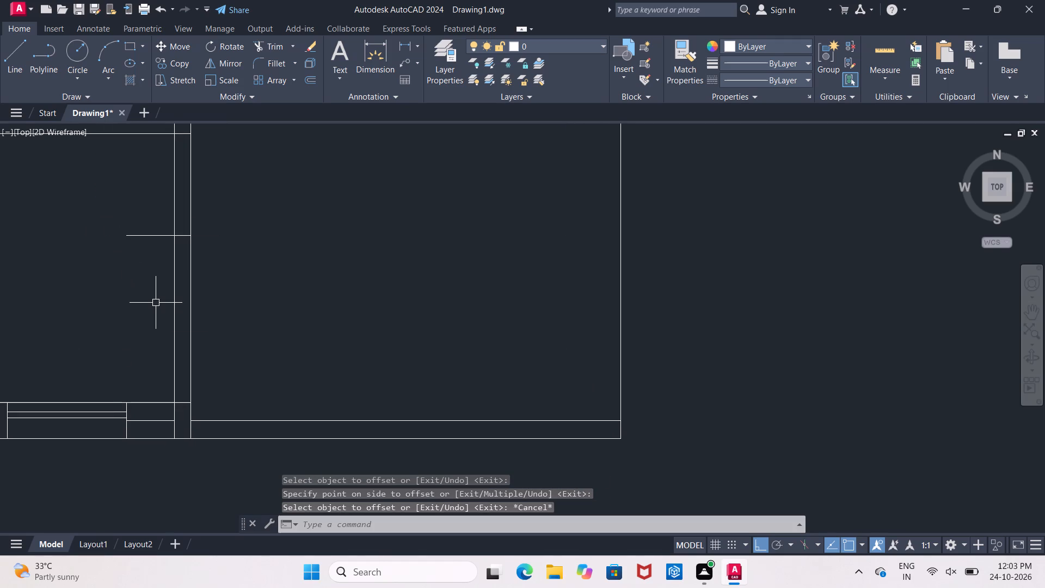
Extend the 3'6" offset line through the vertical wall to the far vertical line of the 9' bay.
key(e)
text(x)
key(space)
key(space)
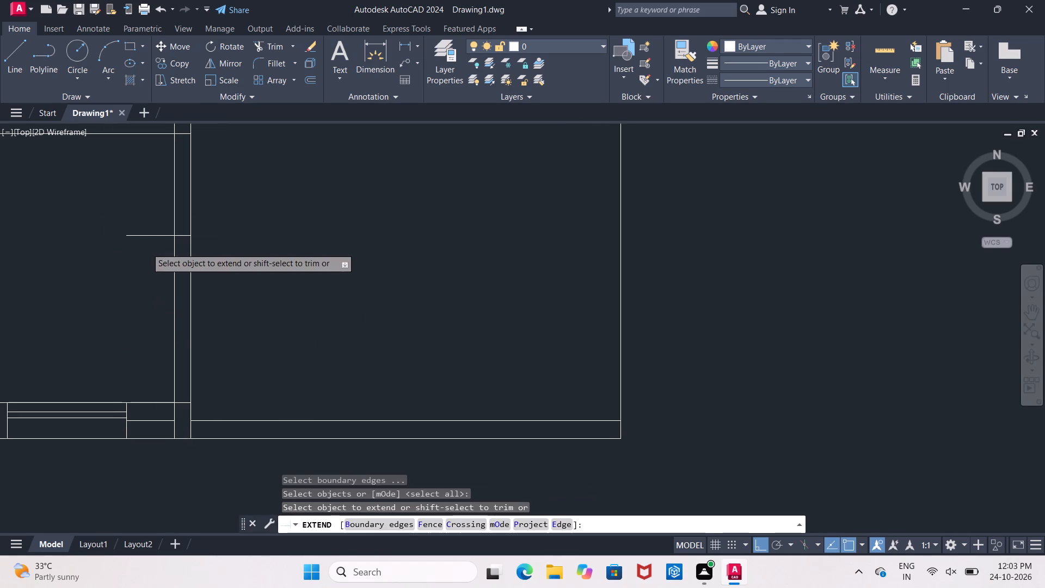
click(181, 236)
key(Escape)
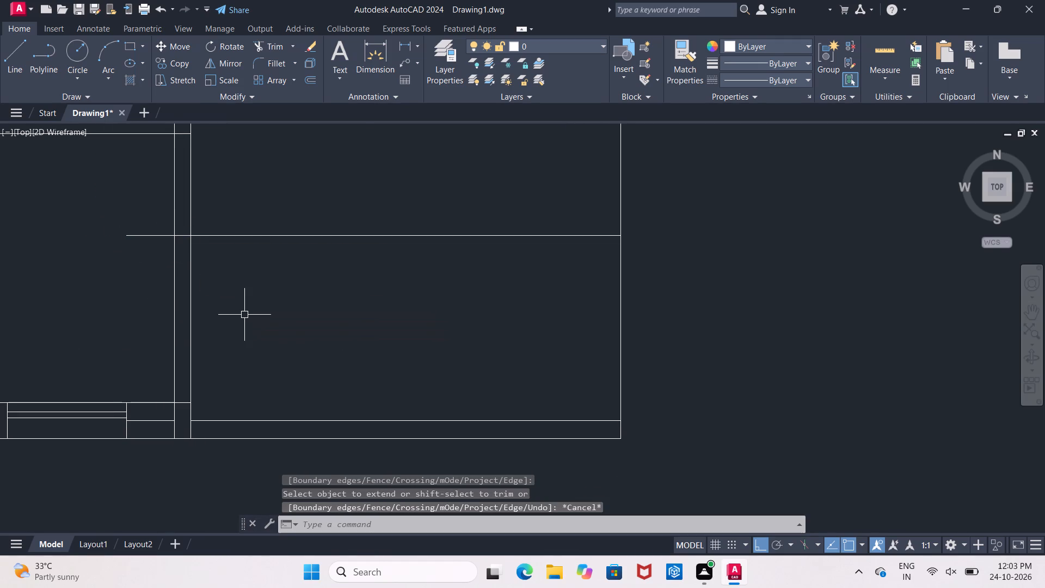
Trim the extended line where it crosses the vertical wall and erase its leftover piece inside the windowed room.
text(tr)
key(space)
key(space)
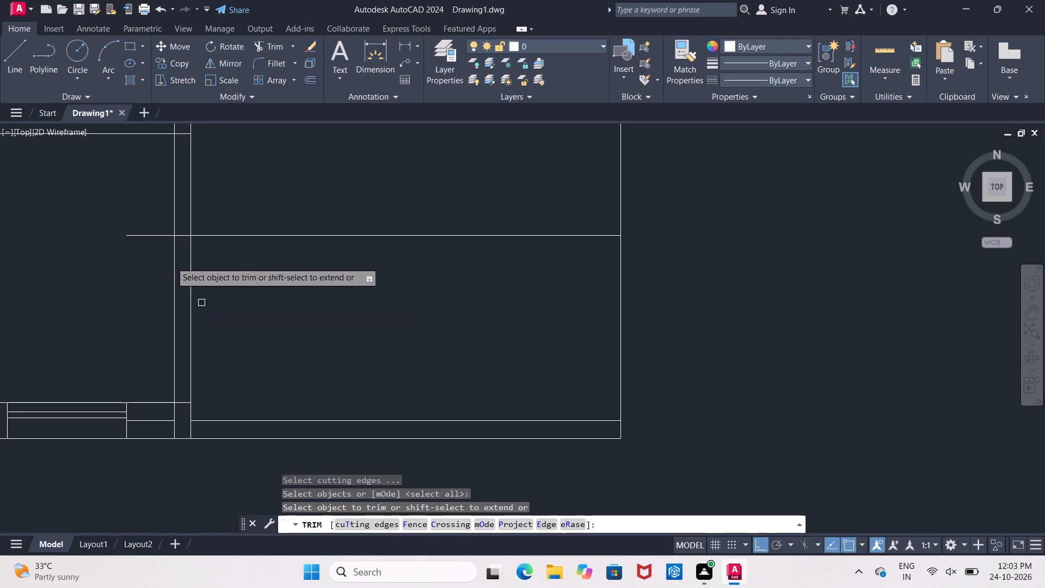
click(184, 235)
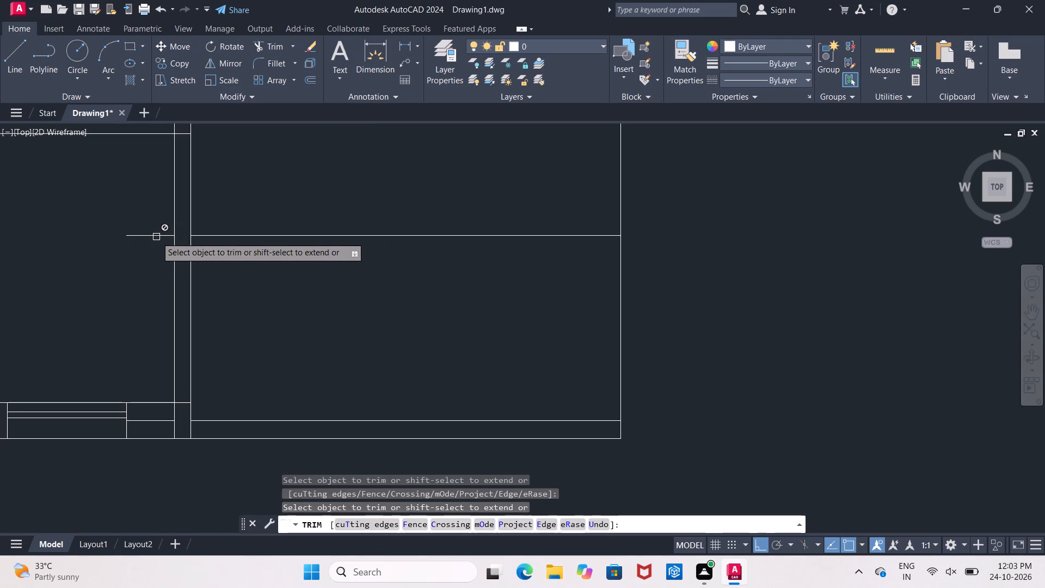
click(156, 237)
key(Escape)
click(156, 237)
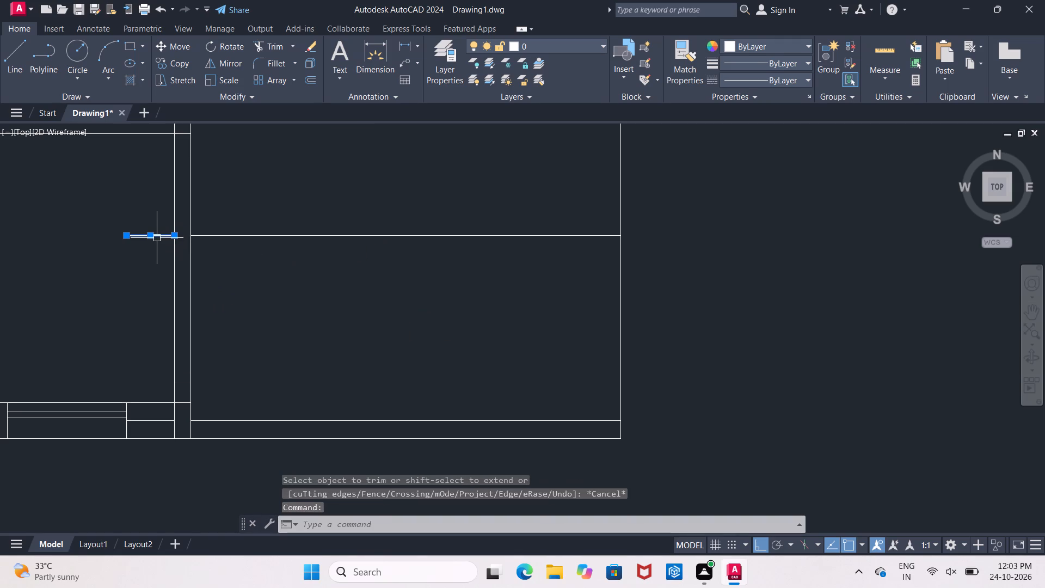
key(Delete)
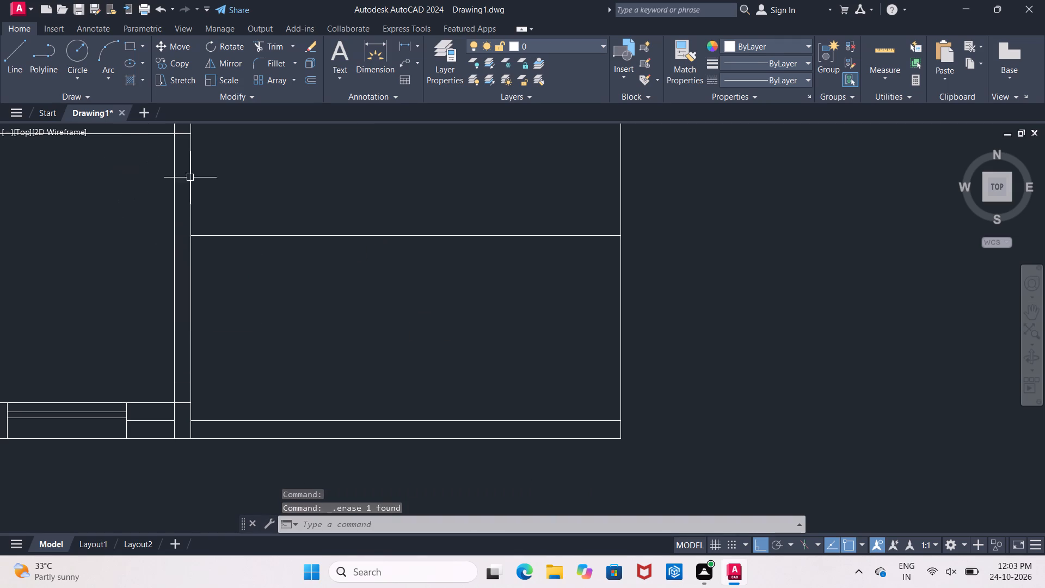
Offset the horizontal line across the 9' bay 9" upward.
key(o)
key(Return)
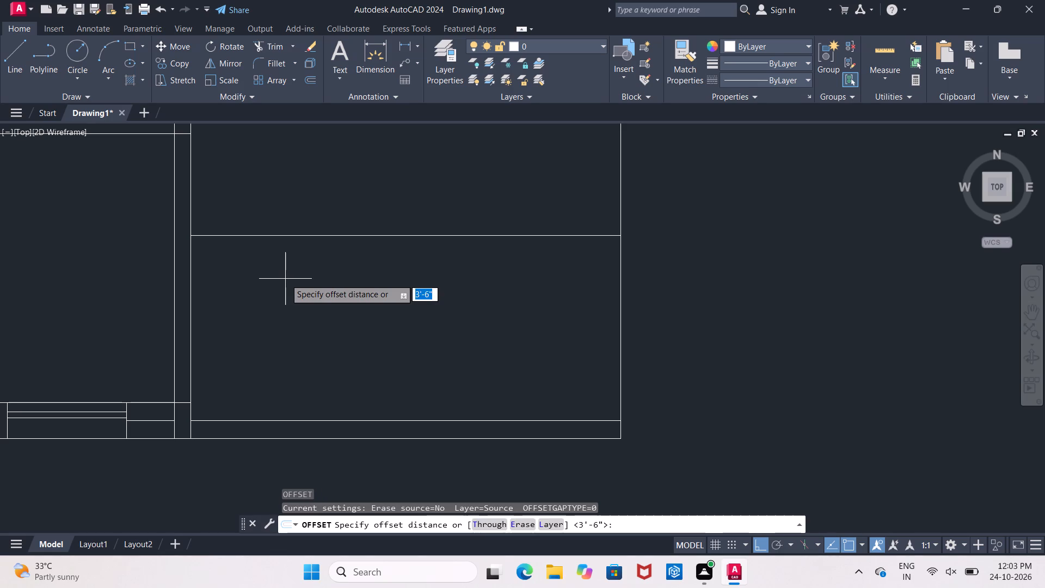
text(9")
key(Return)
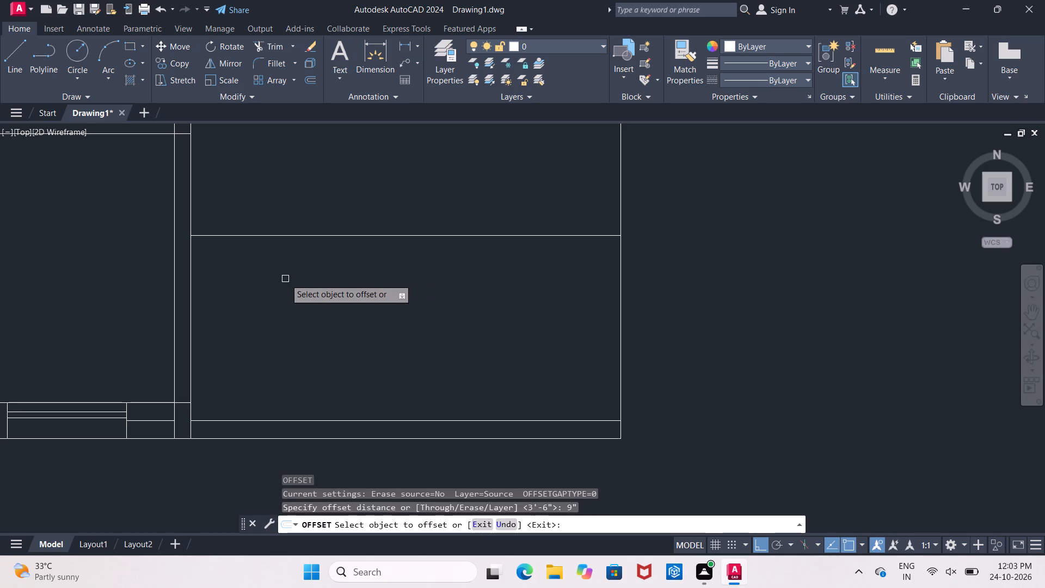
click(266, 236)
click(267, 199)
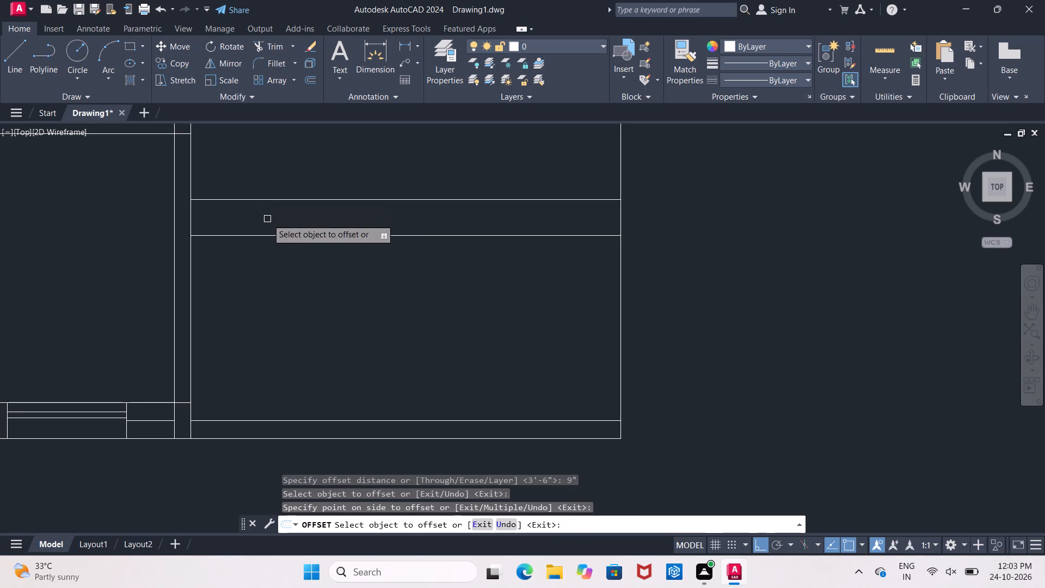
scroll(268, 219, down, 1)
scroll(263, 180, up, 1)
middle_drag(263, 180, 260, 211)
scroll(260, 211, up, 1)
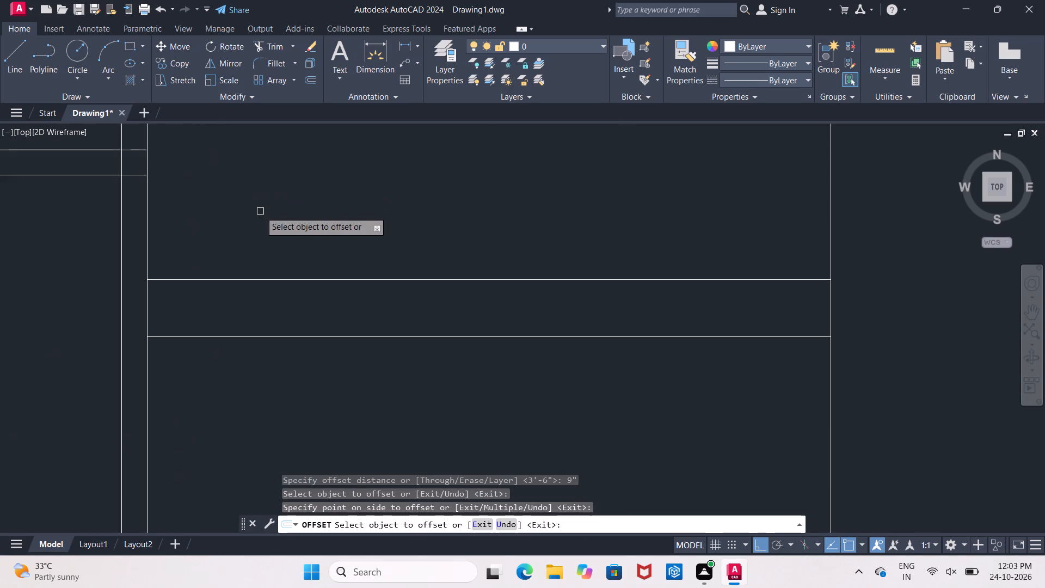
scroll(261, 235, down, 1)
middle_drag(261, 235, 255, 174)
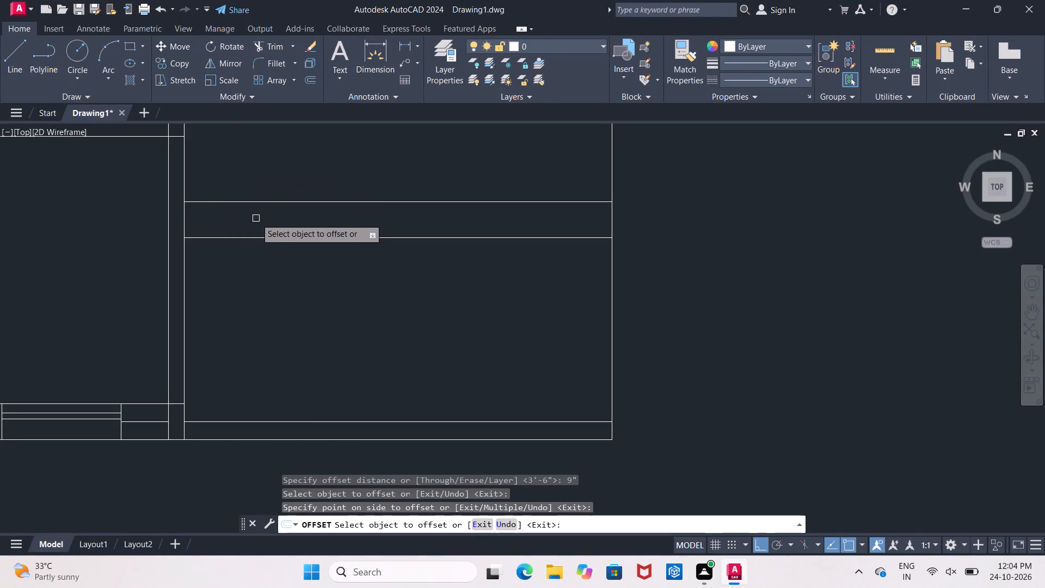
key(Escape)
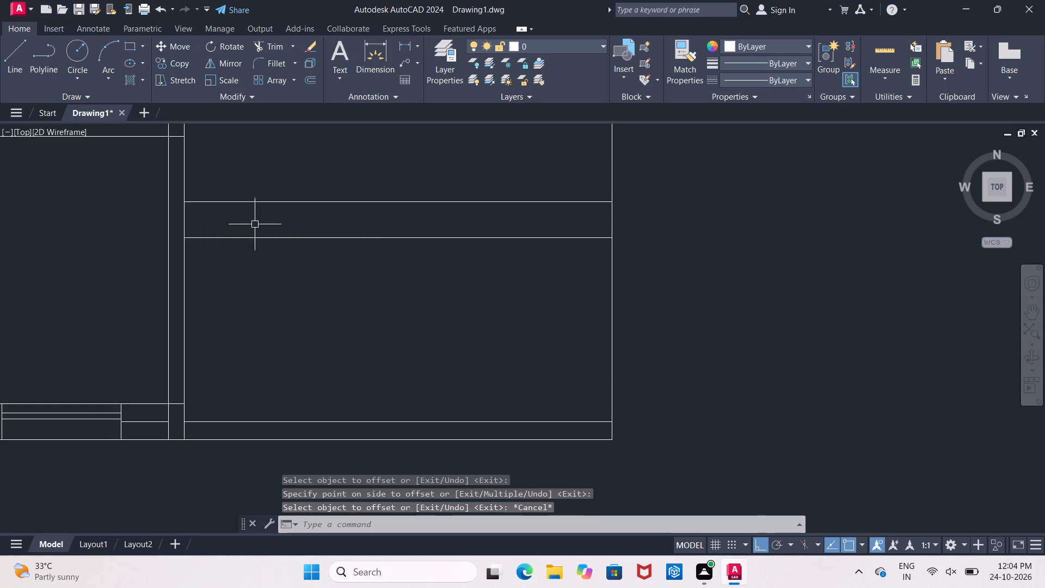
Draw a 9" vertical line joining the midpoints of the two horizontal lines across the bay.
scroll(226, 190, up, 1)
middle_drag(226, 191, 225, 211)
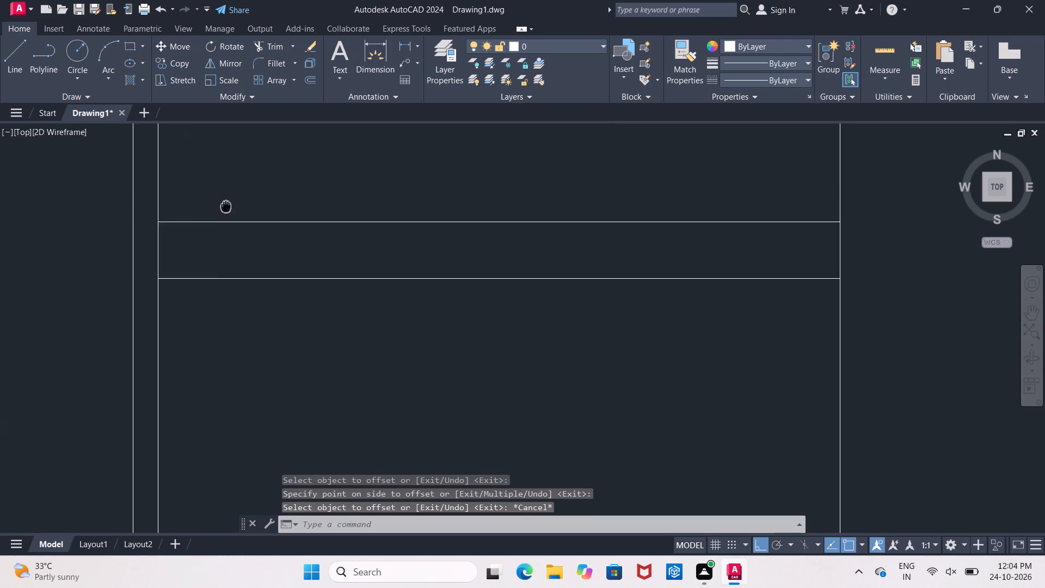
middle_drag(225, 211, 203, 214)
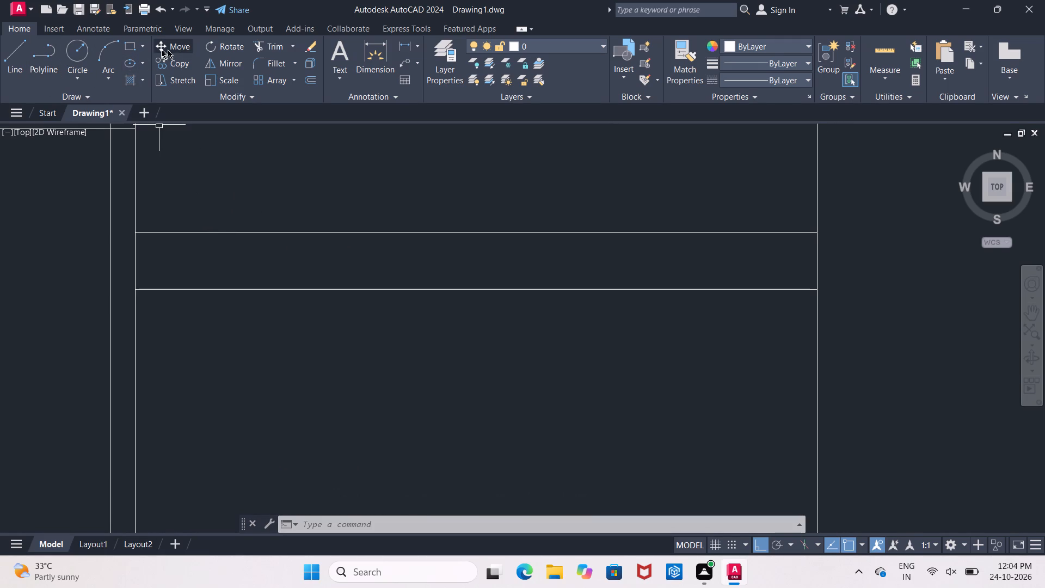
click(21, 64)
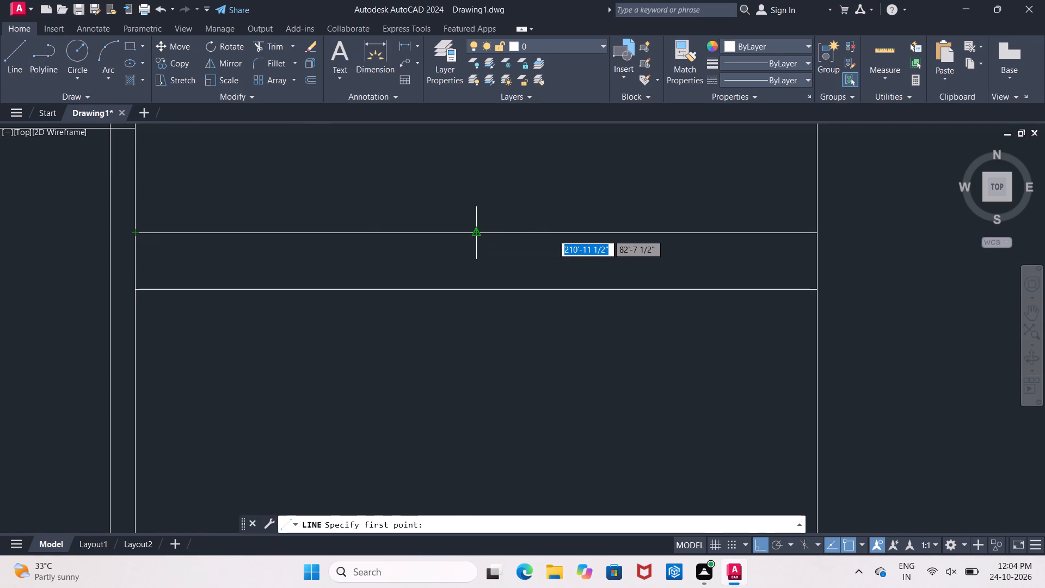
click(475, 234)
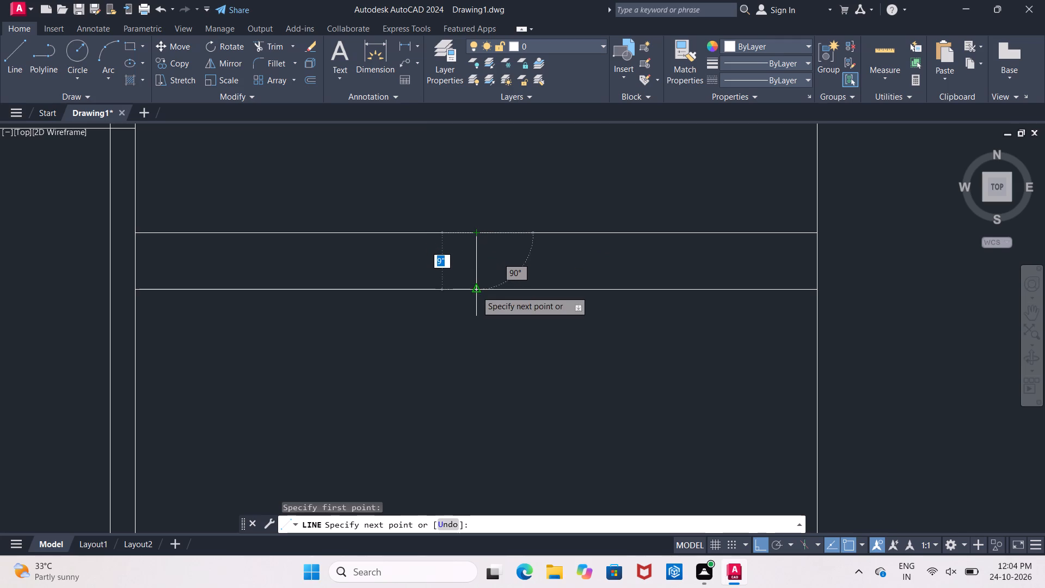
click(476, 291)
key(Escape)
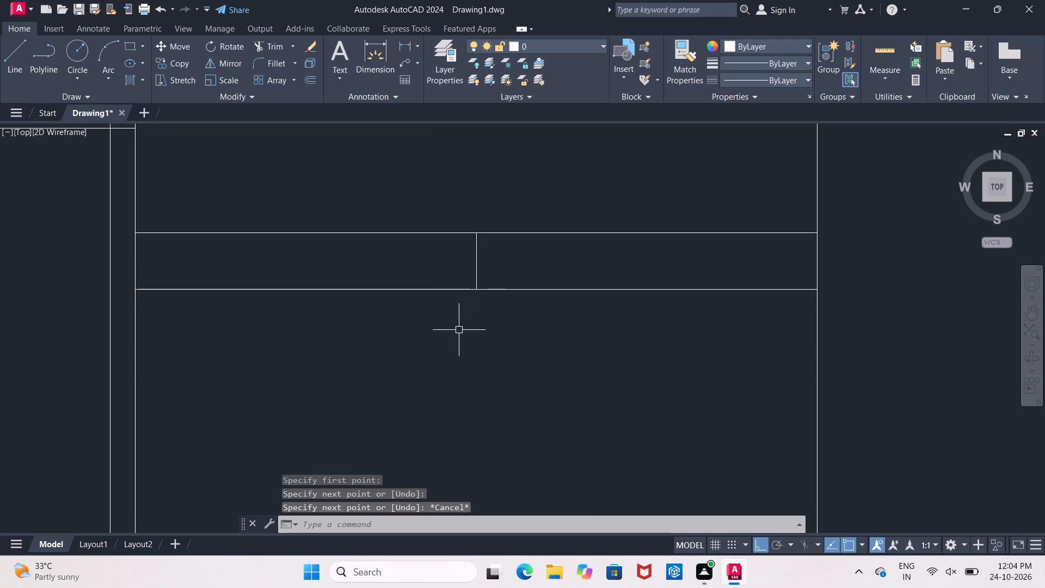
Offset the short vertical midline 1" to each side.
key(o)
key(Return)
text(1")
key(Return)
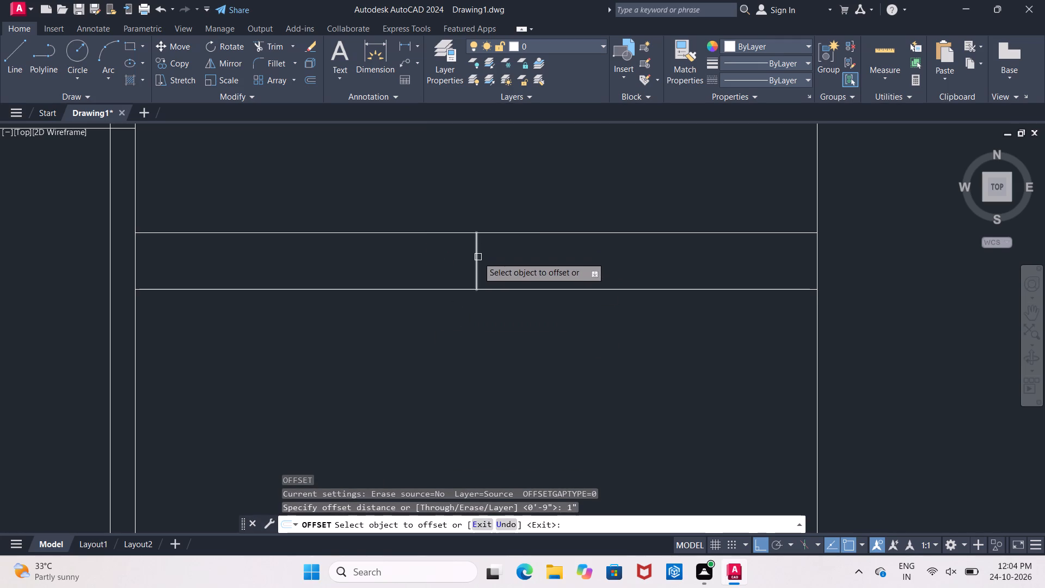
click(478, 257)
click(434, 267)
click(477, 269)
click(518, 269)
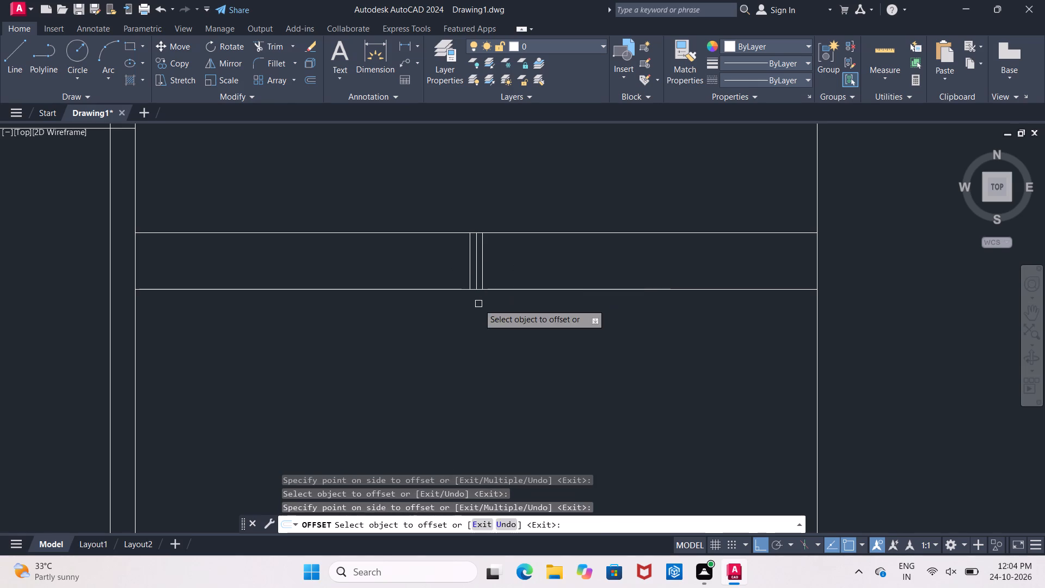
key(Escape)
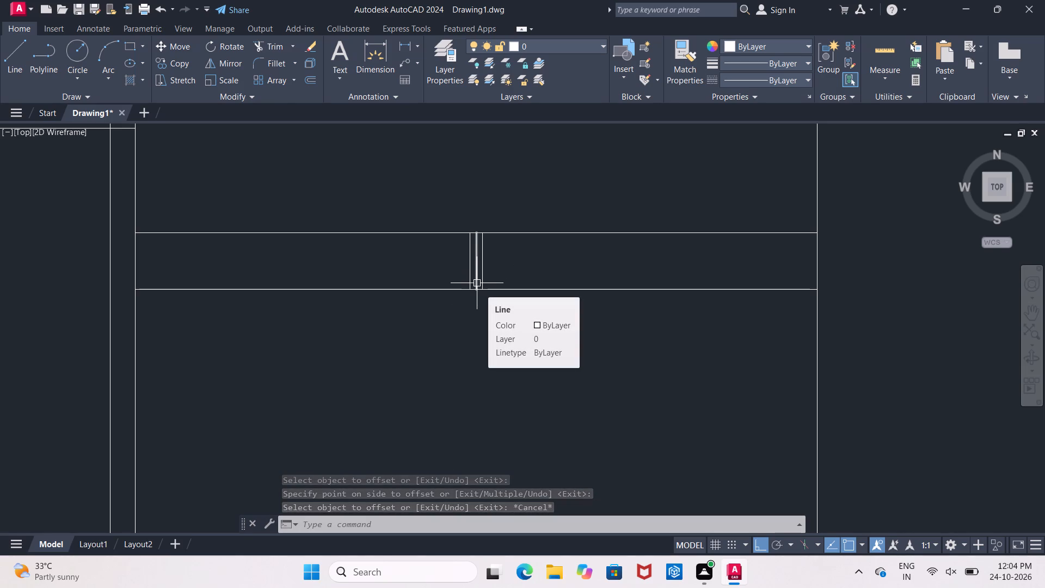
Erase the original midline between the two 1" offset lines.
click(477, 283)
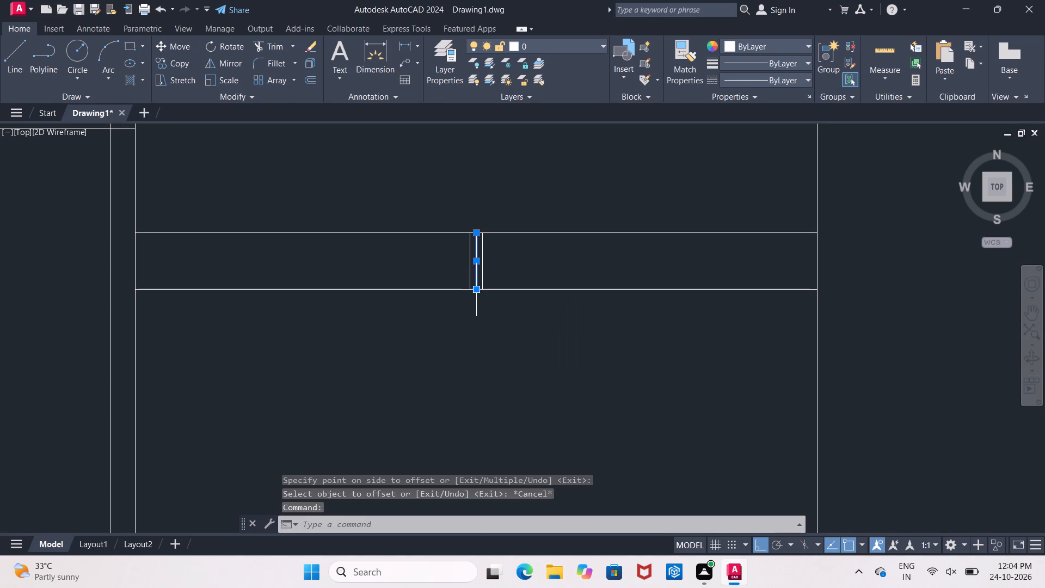
key(Delete)
Offset the lower horizontal line of the 9" strip 1'6" downward within the bay.
scroll(479, 309, up, 3)
scroll(479, 309, down, 4)
middle_drag(389, 215, 390, 242)
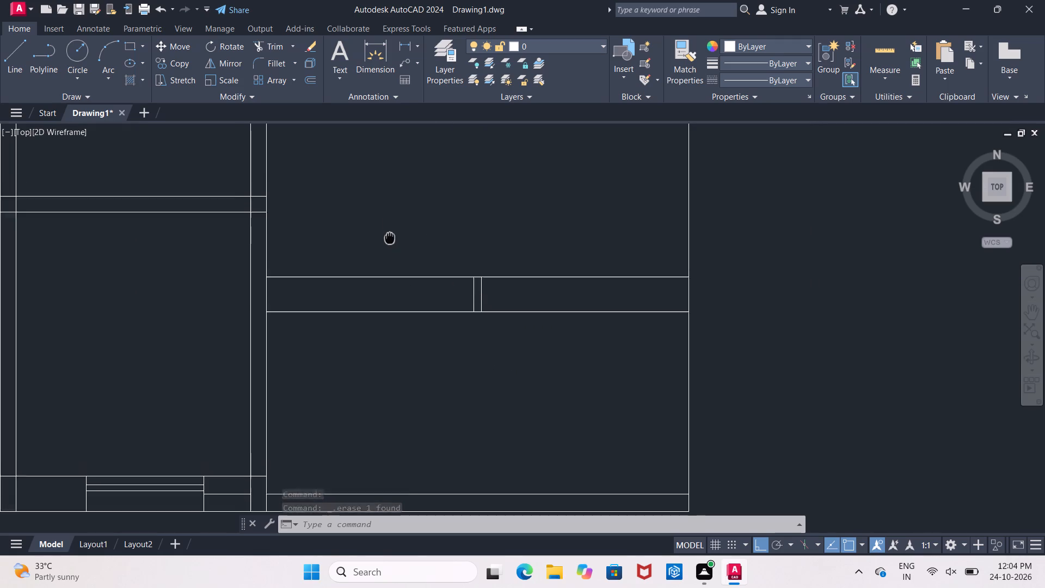
middle_drag(390, 242, 390, 252)
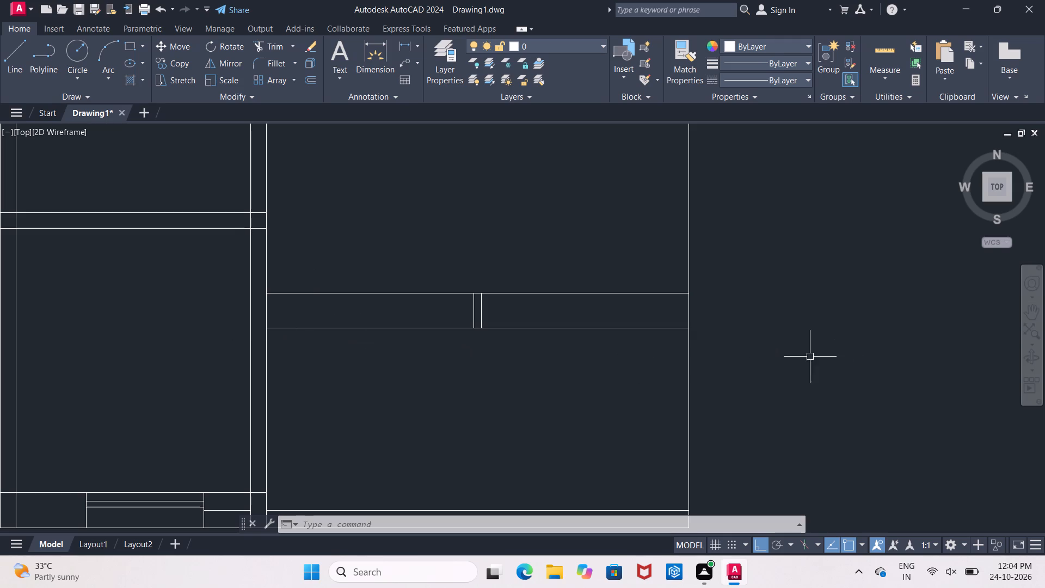
key(Escape)
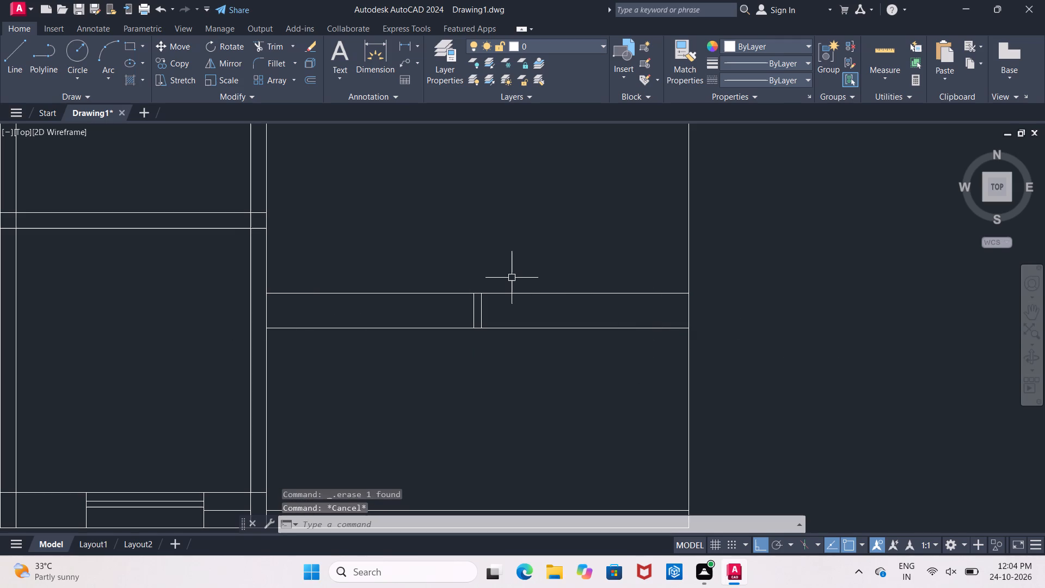
key(o)
key(Return)
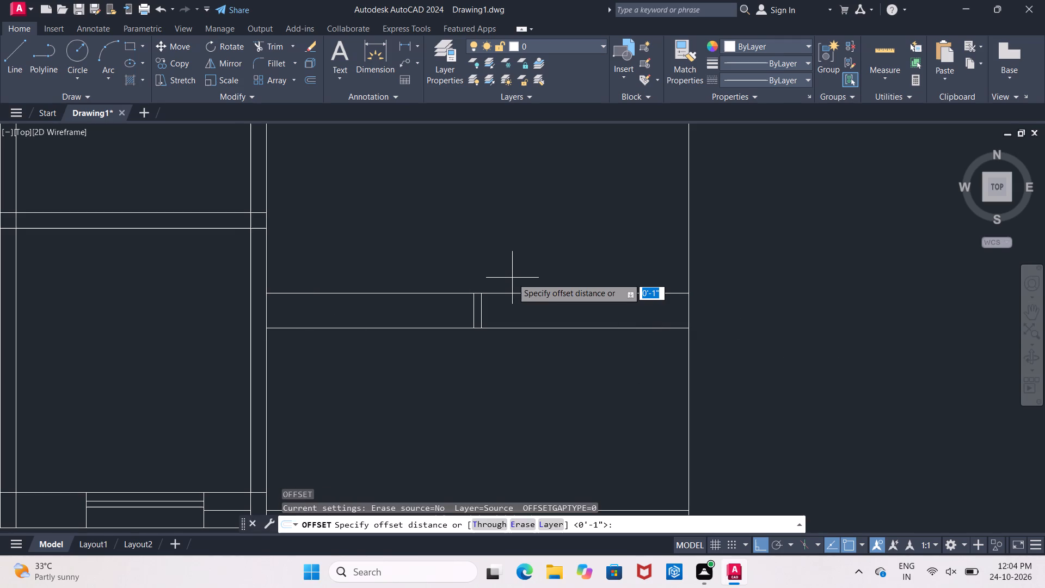
text(2'6")
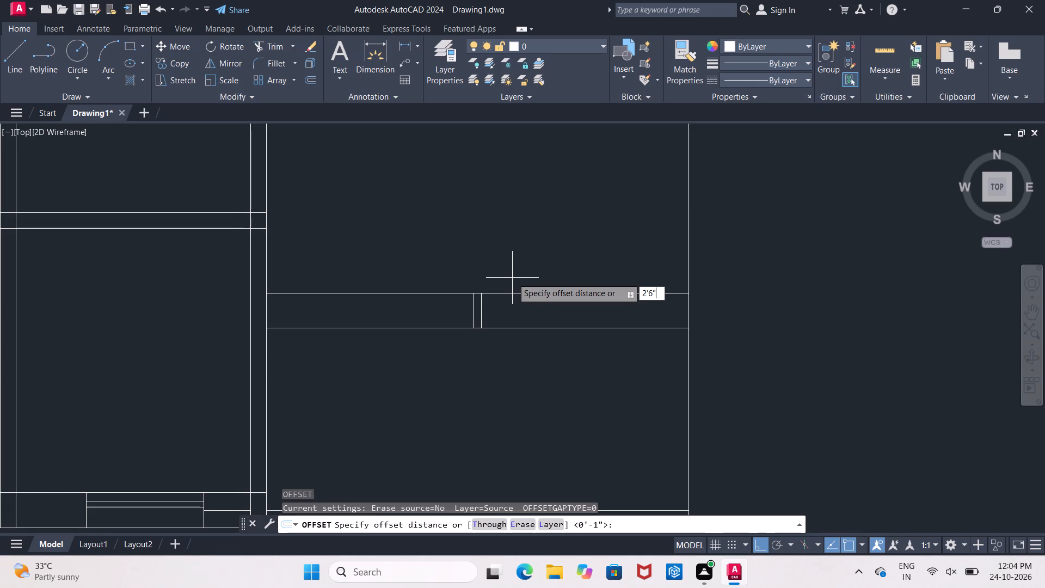
key(Return)
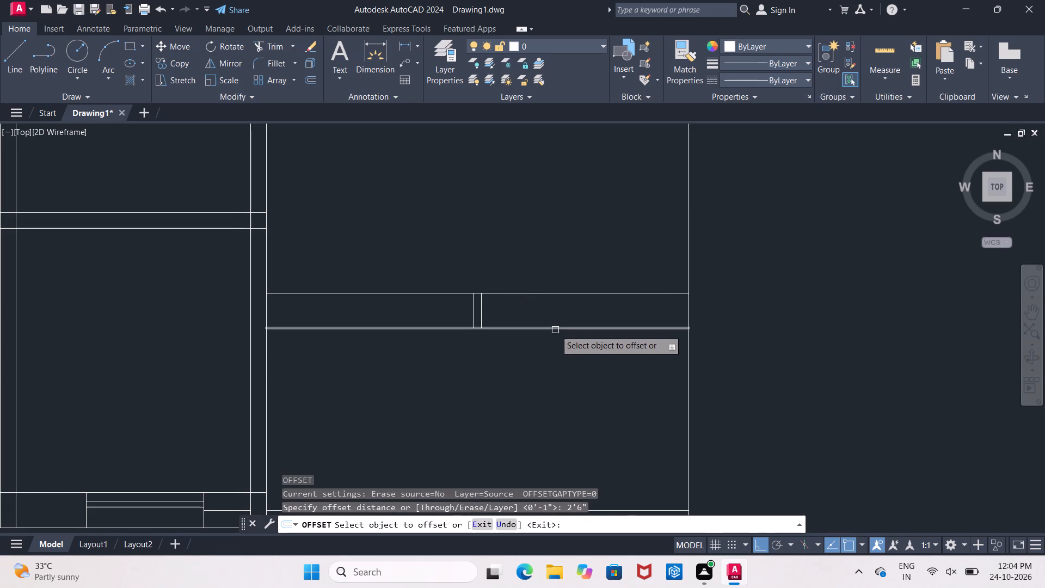
click(555, 330)
scroll(555, 344, down, 2)
middle_drag(555, 344, 557, 339)
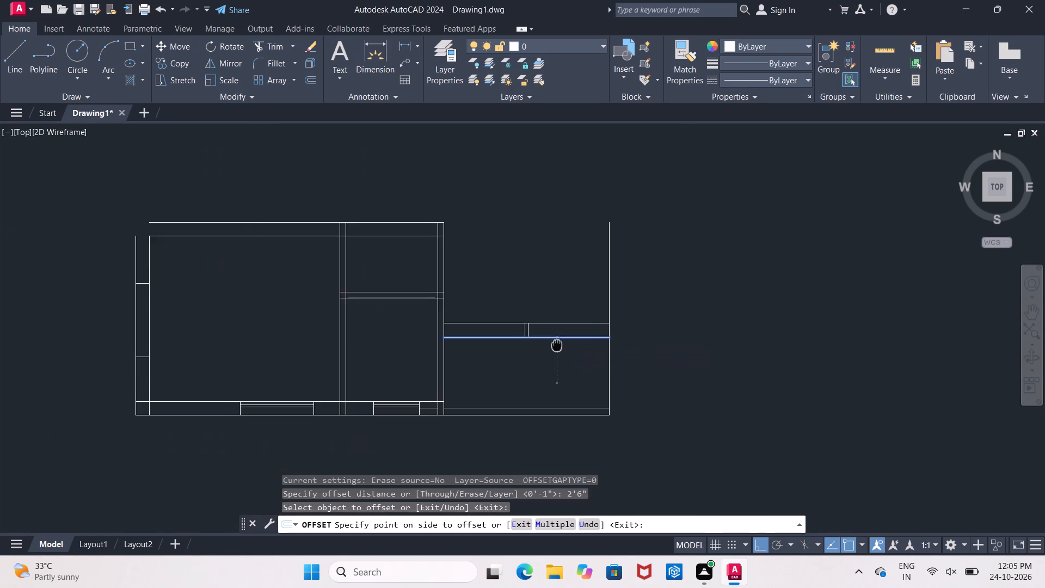
middle_drag(557, 339, 548, 211)
scroll(548, 216, up, 2)
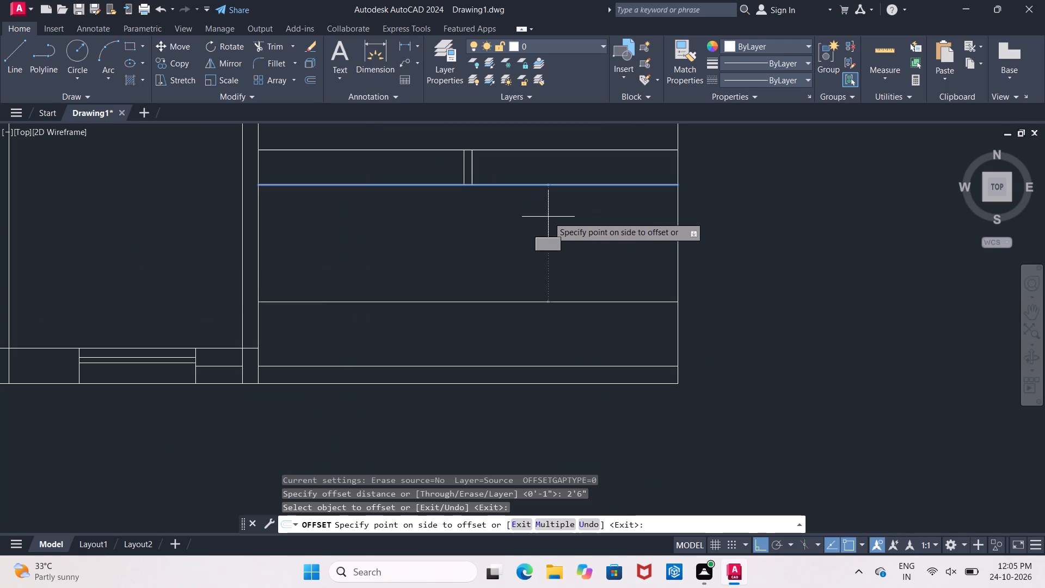
middle_drag(548, 217, 539, 255)
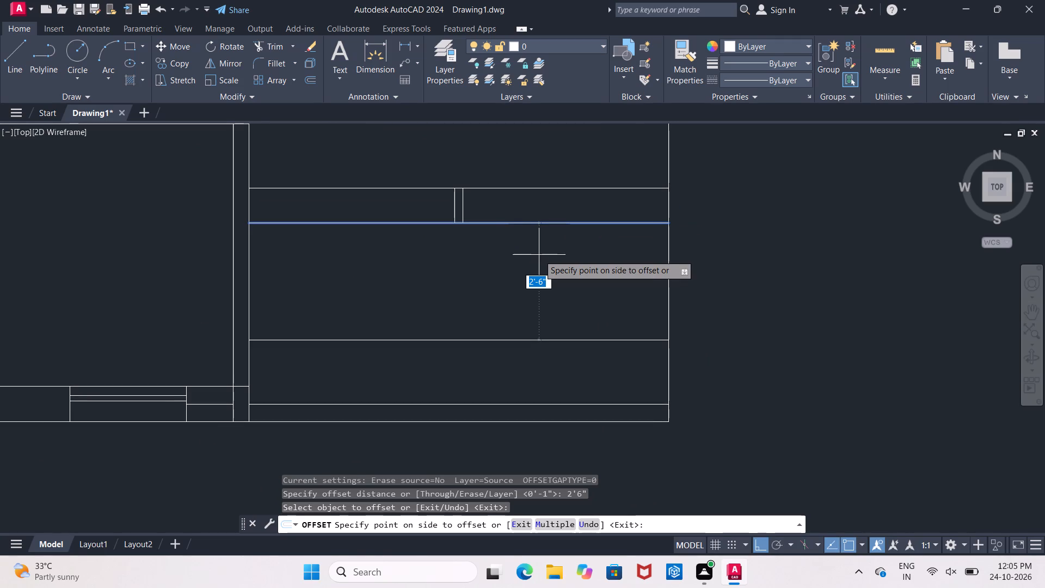
key(BackSpace)
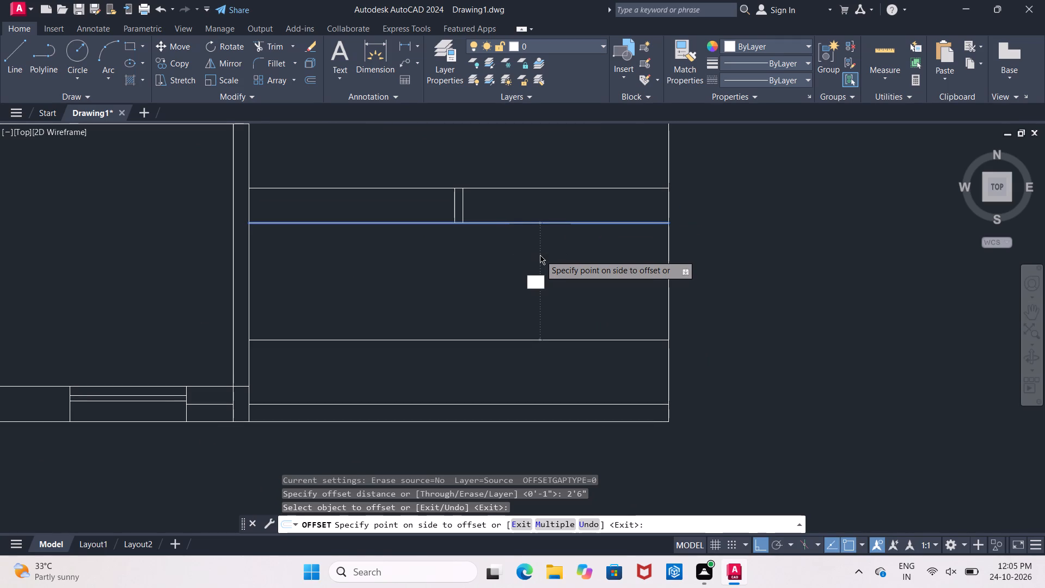
text(1'6")
key(Return)
click(539, 255)
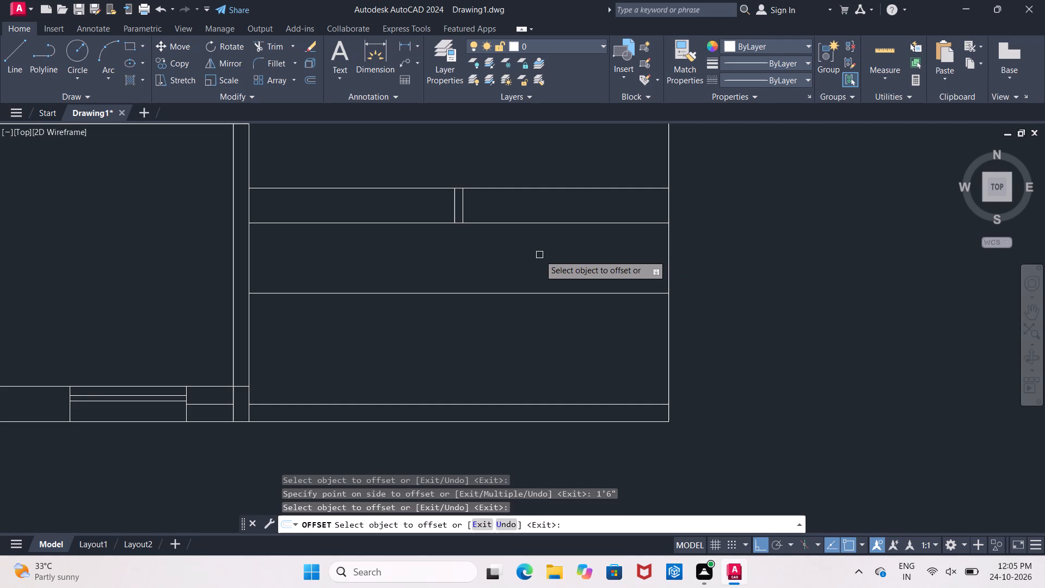
key(Escape)
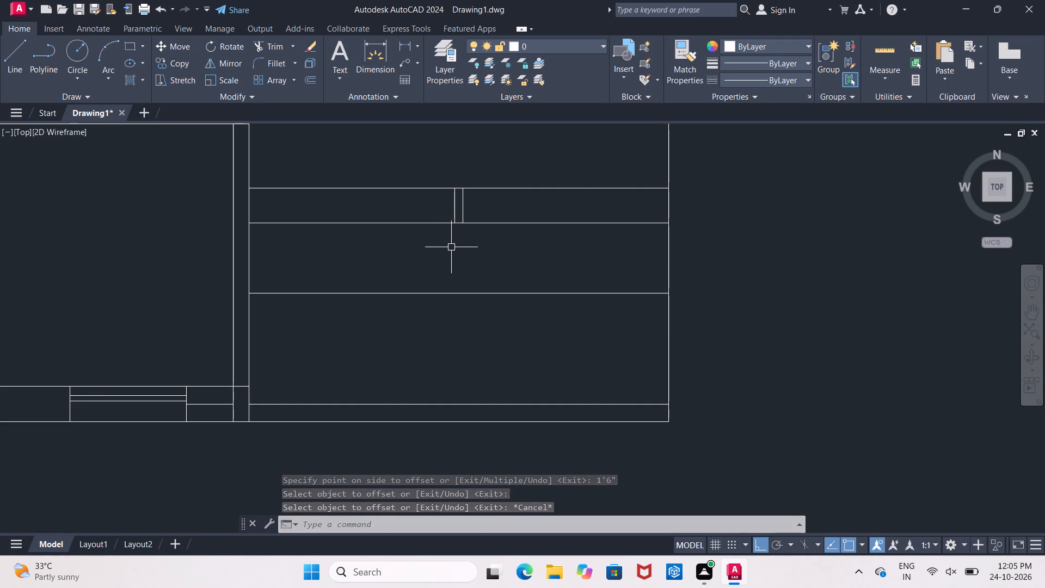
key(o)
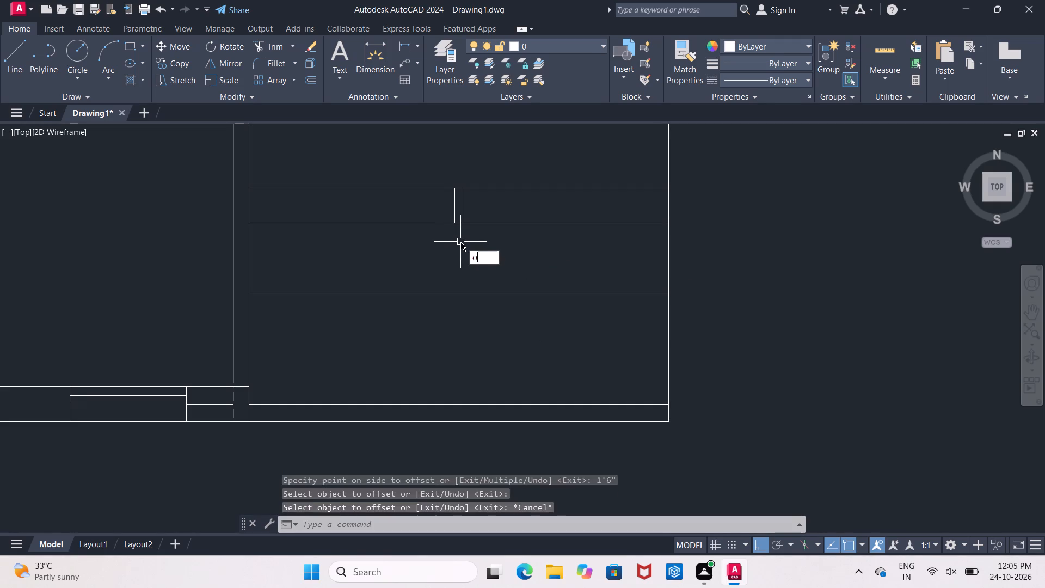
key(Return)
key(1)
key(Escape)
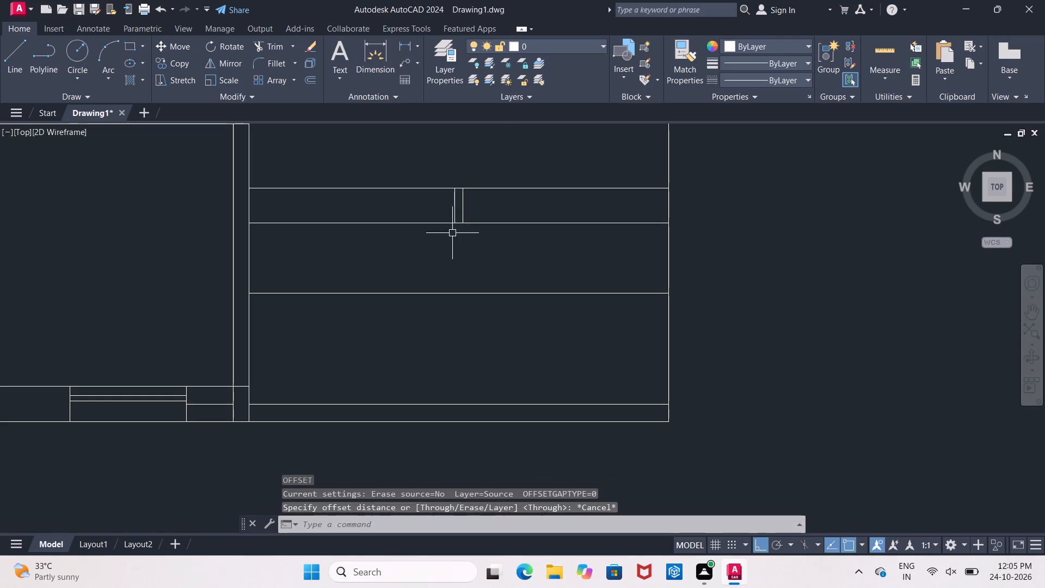
Measure the horizontal distance from the 2" divider's outer line to the bay's outer vertical line.
click(400, 45)
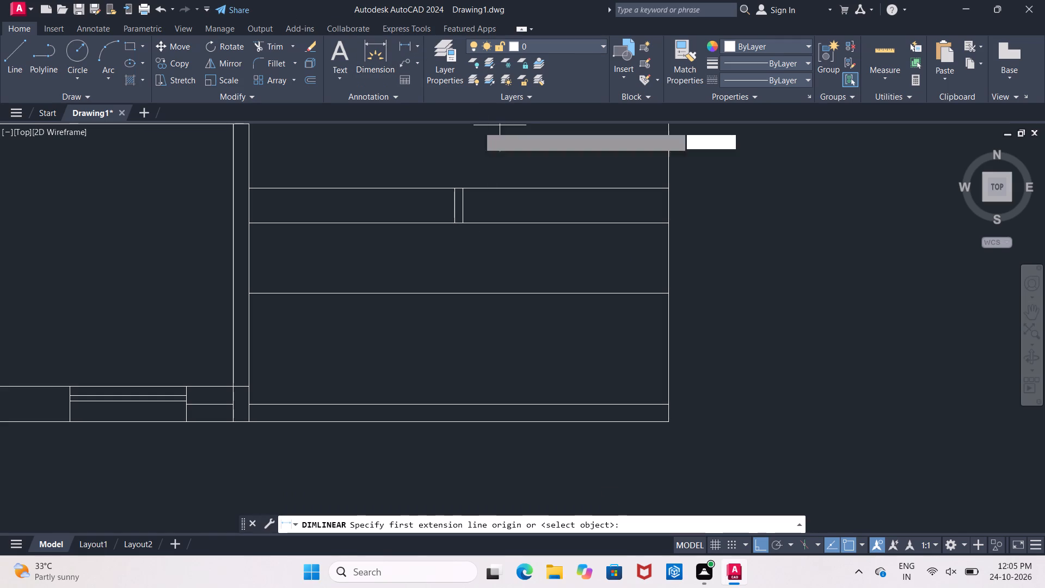
click(464, 185)
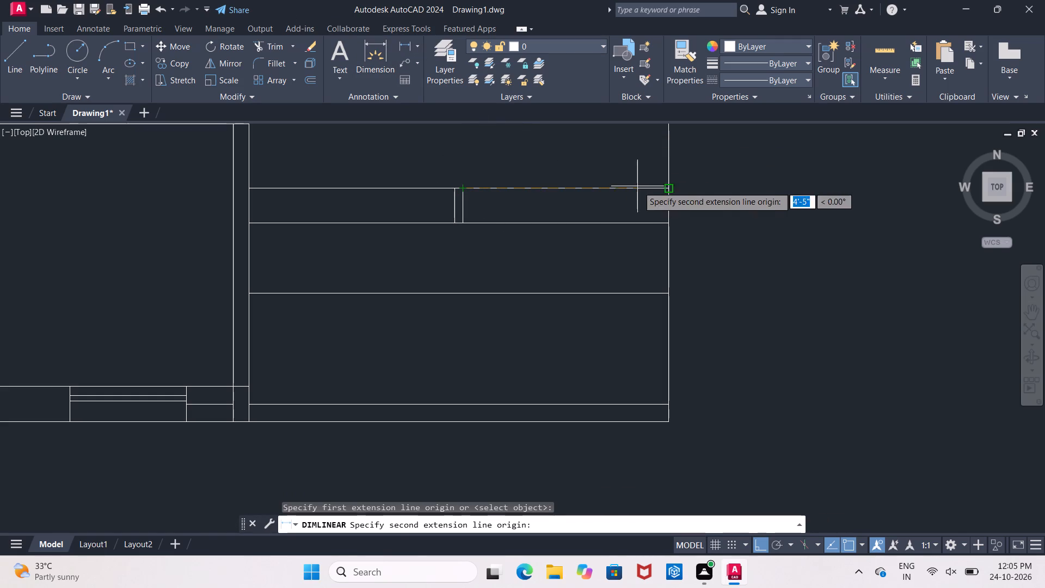
click(666, 188)
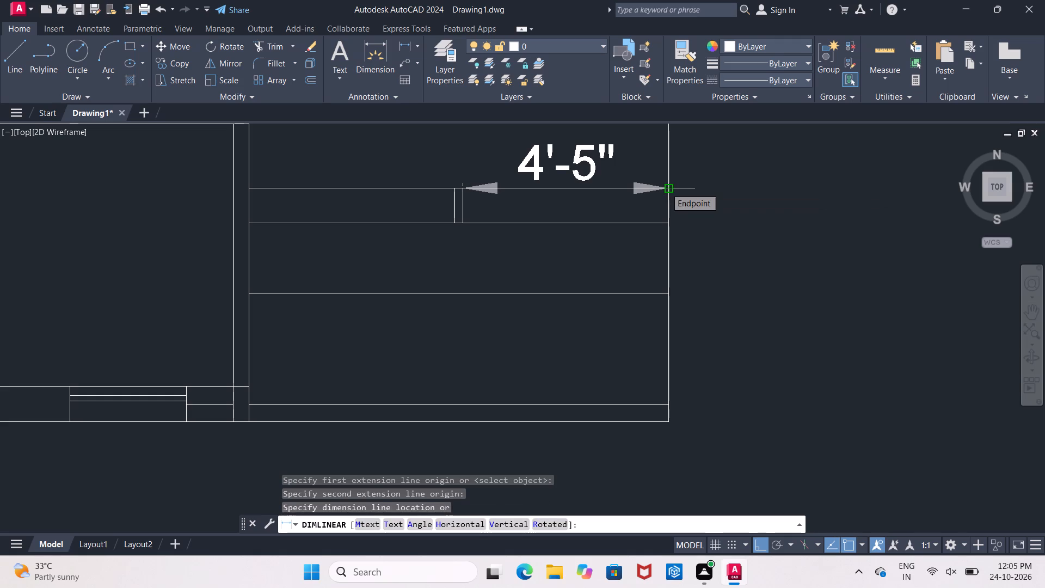
key(Escape)
Offset the bay's outer vertical line 2" inward.
middle_drag(655, 183, 497, 230)
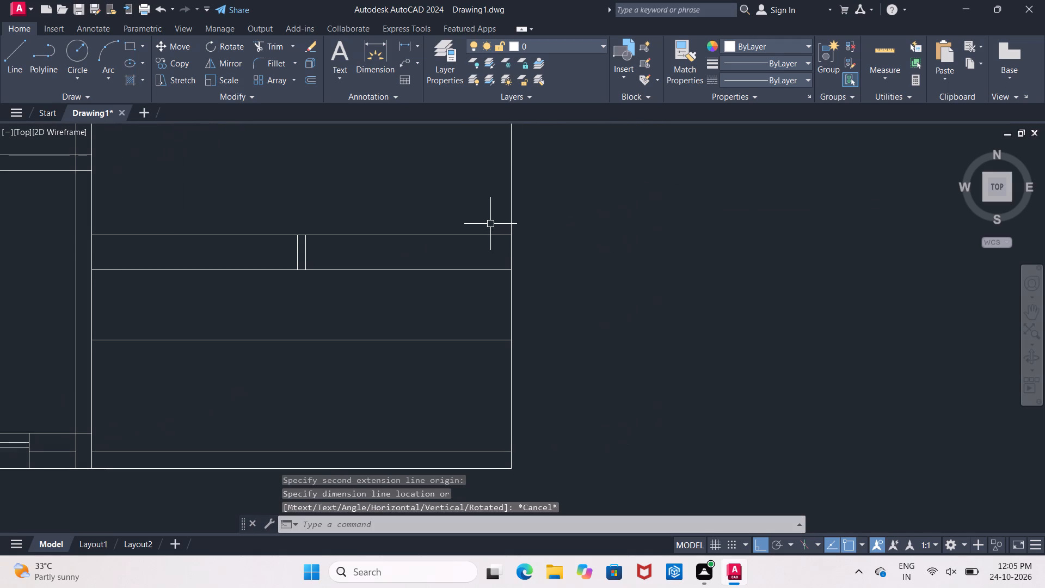
key(Escape)
key(o)
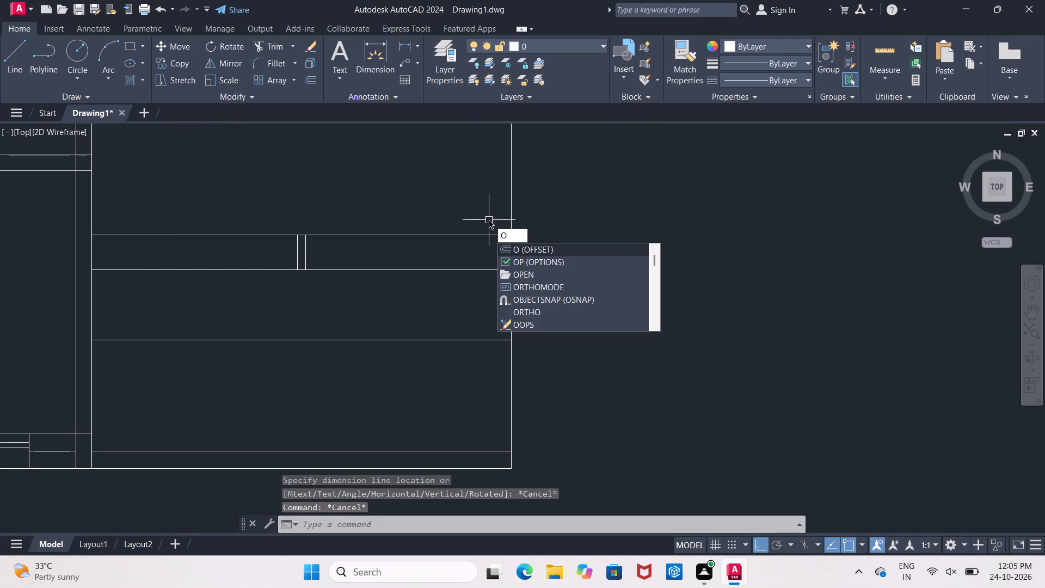
key(Return)
text(2")
key(Return)
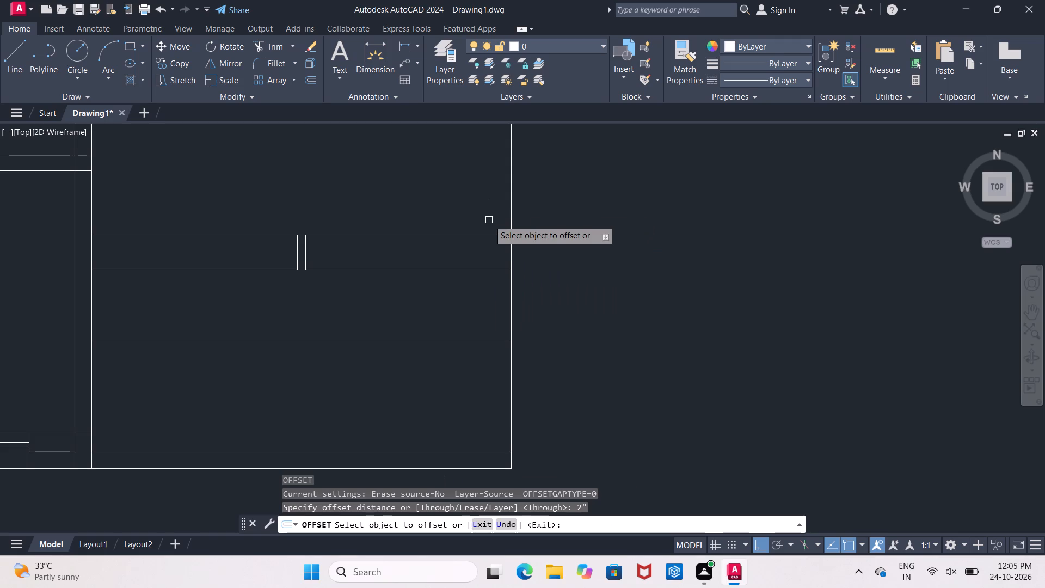
click(509, 251)
click(392, 253)
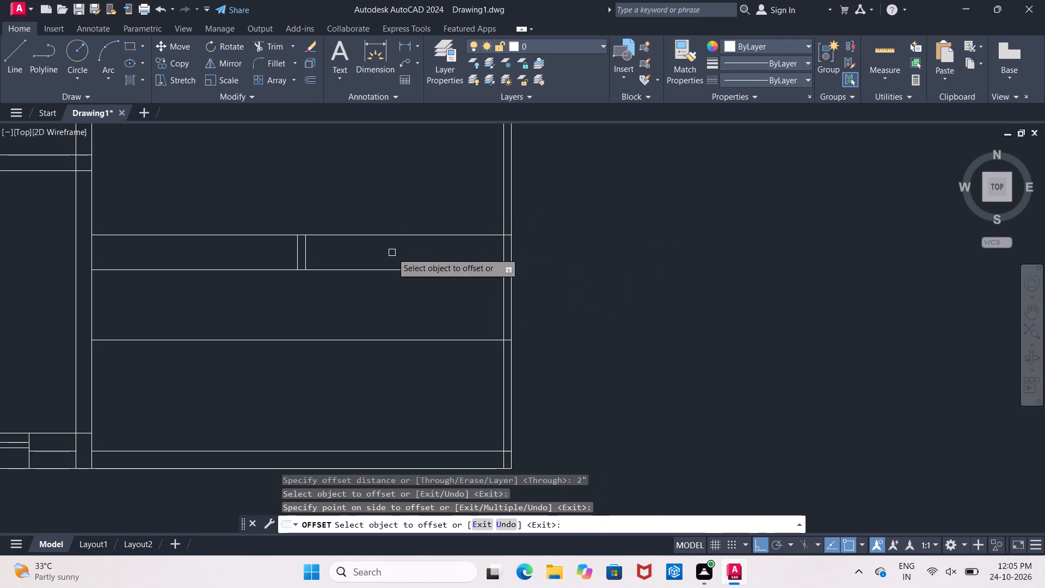
scroll(442, 247, up, 1)
middle_drag(442, 247, 431, 248)
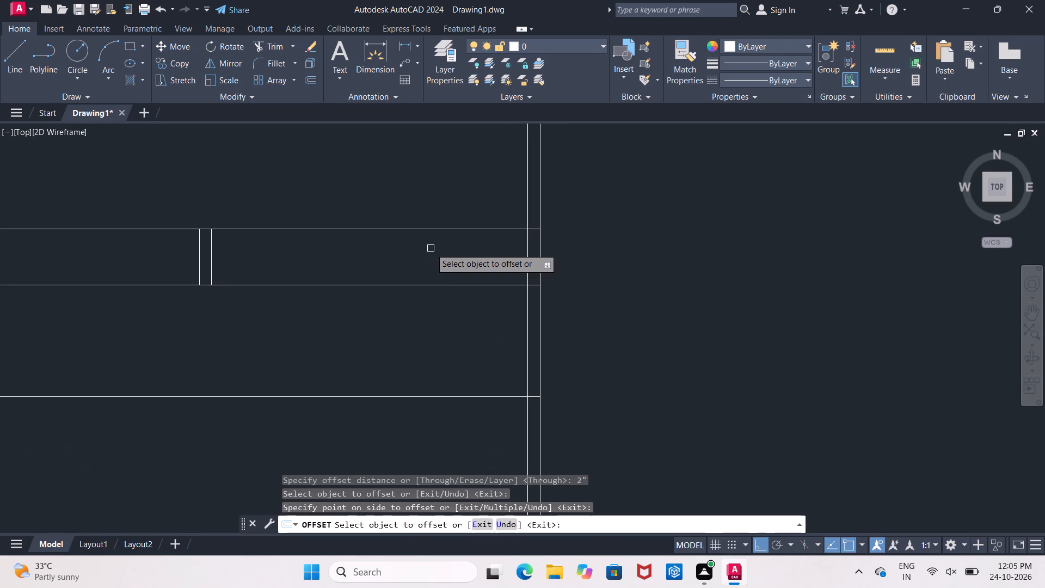
key(Escape)
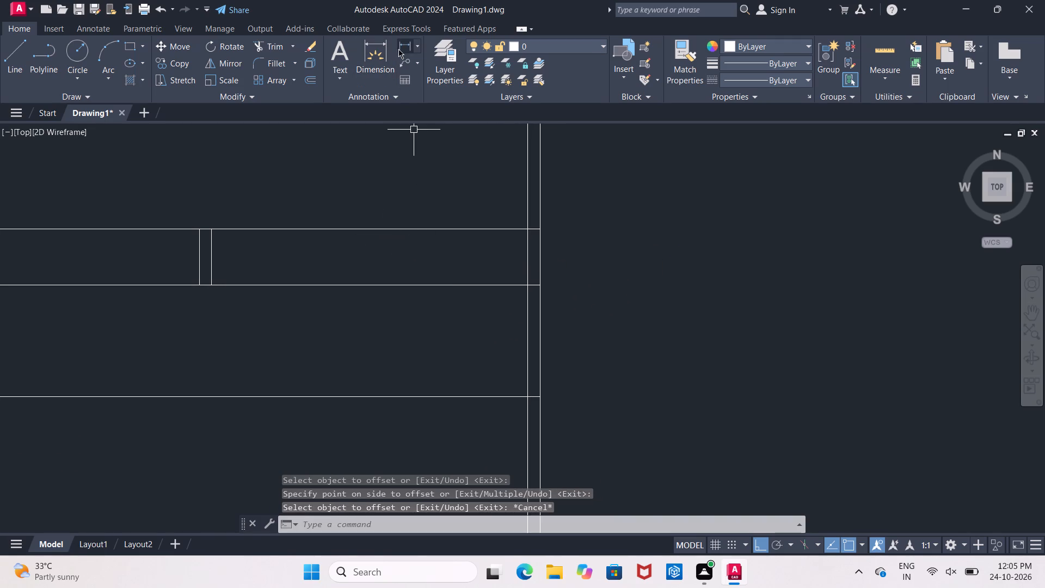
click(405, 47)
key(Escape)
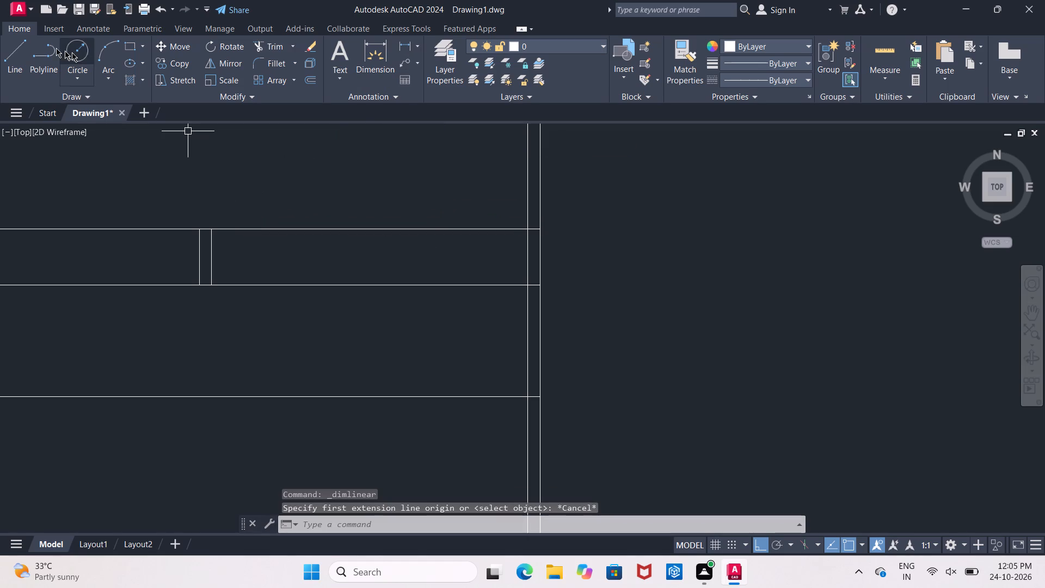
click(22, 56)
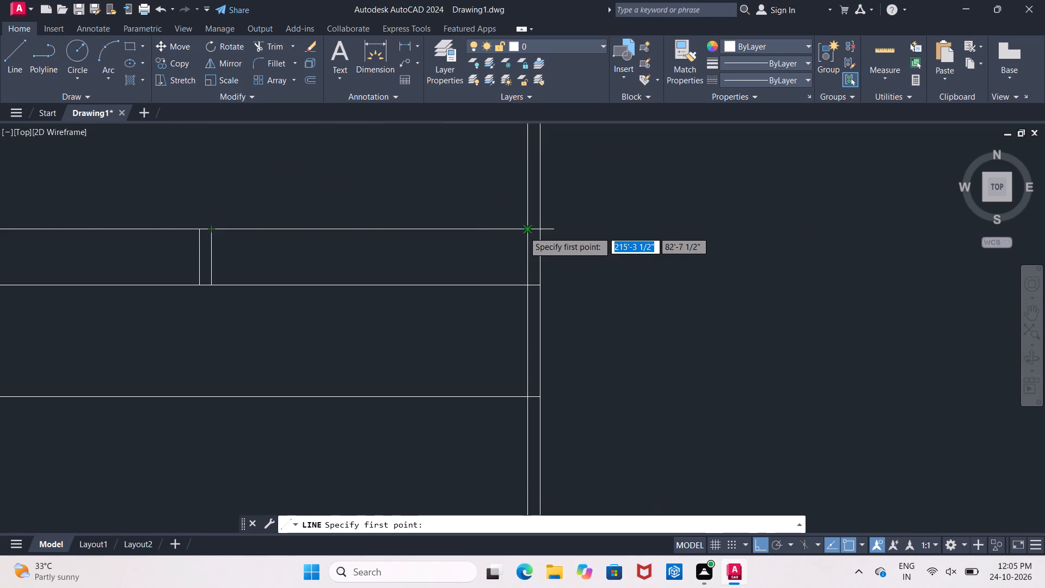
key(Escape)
Measure the clear width along the 9" strip from the middle divider to the new 2" inner offset line.
click(403, 42)
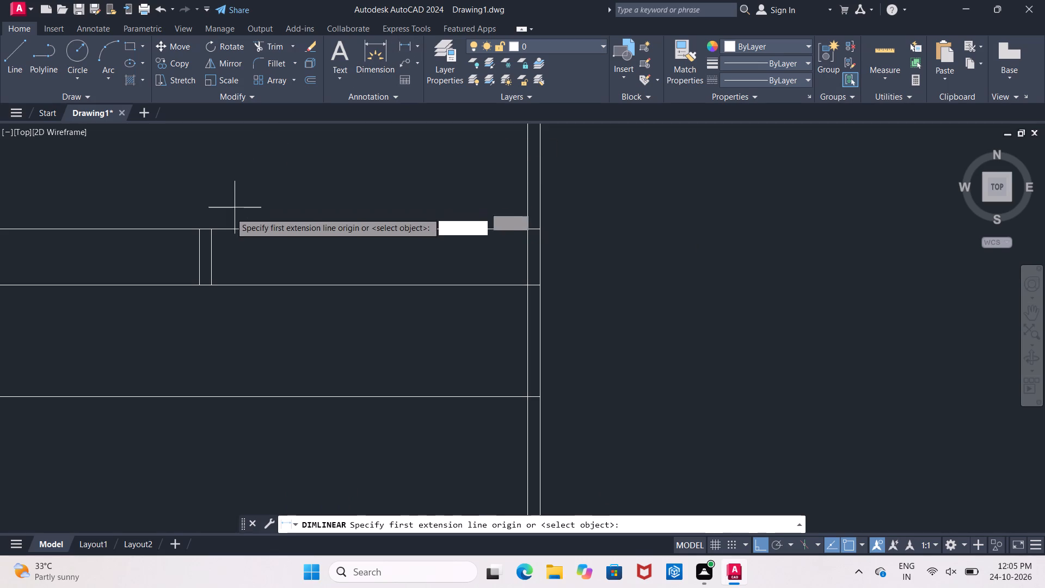
click(215, 228)
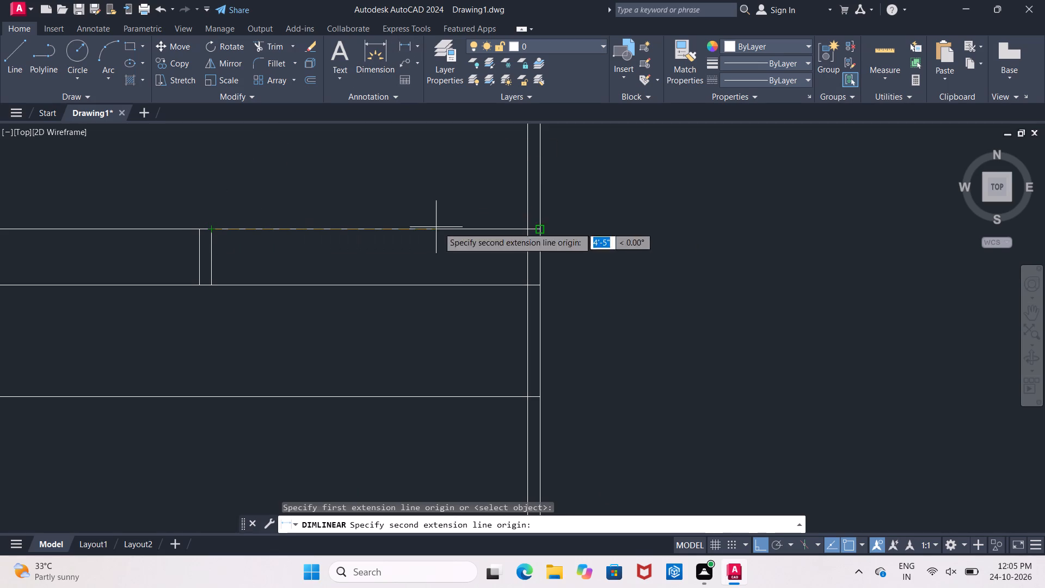
click(526, 230)
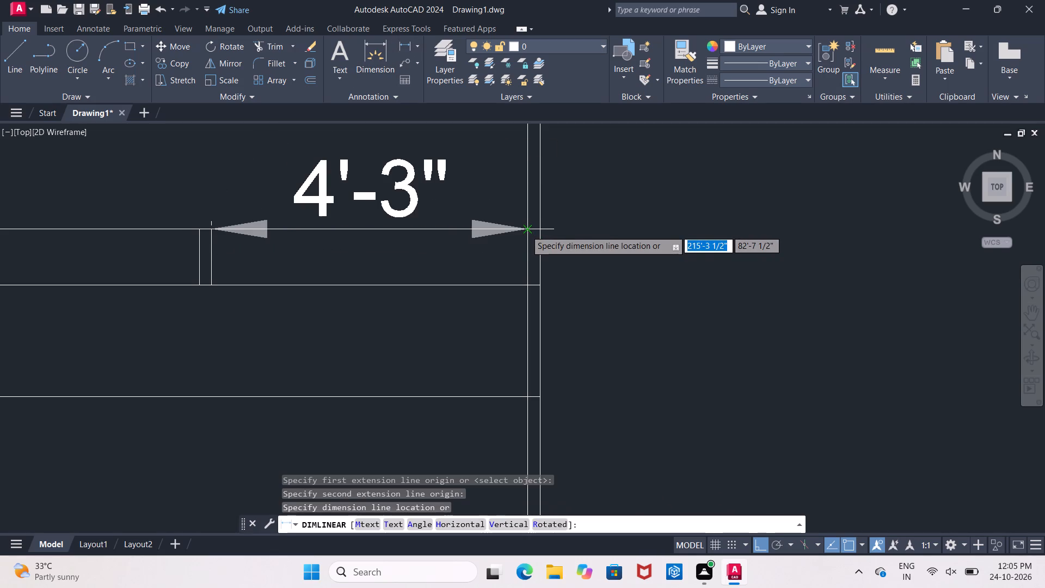
key(Escape)
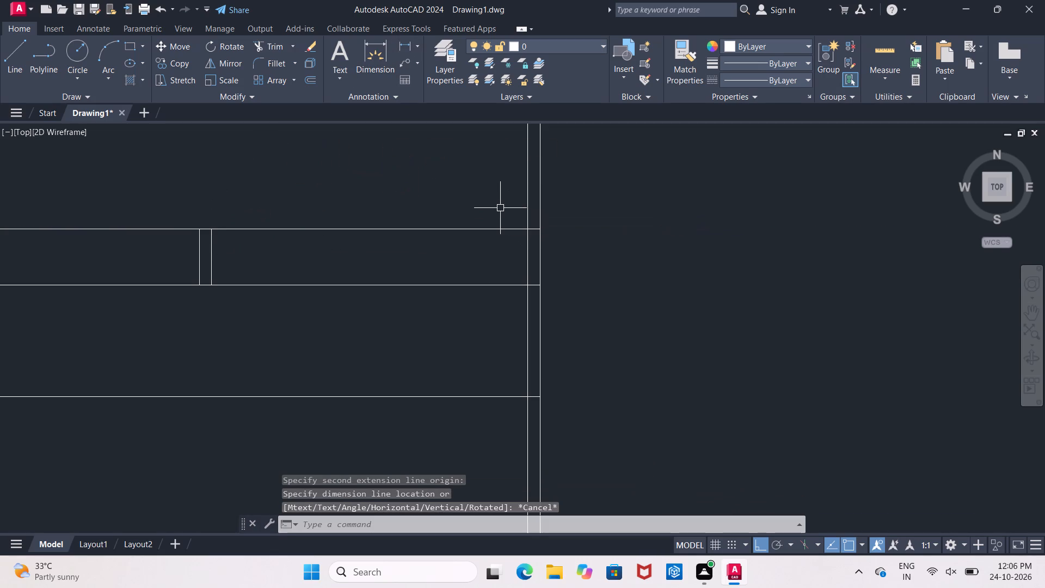
Switch to the Calculator, divide 4.3 by 2, and close it.
text(4.3/2)
key(Return)
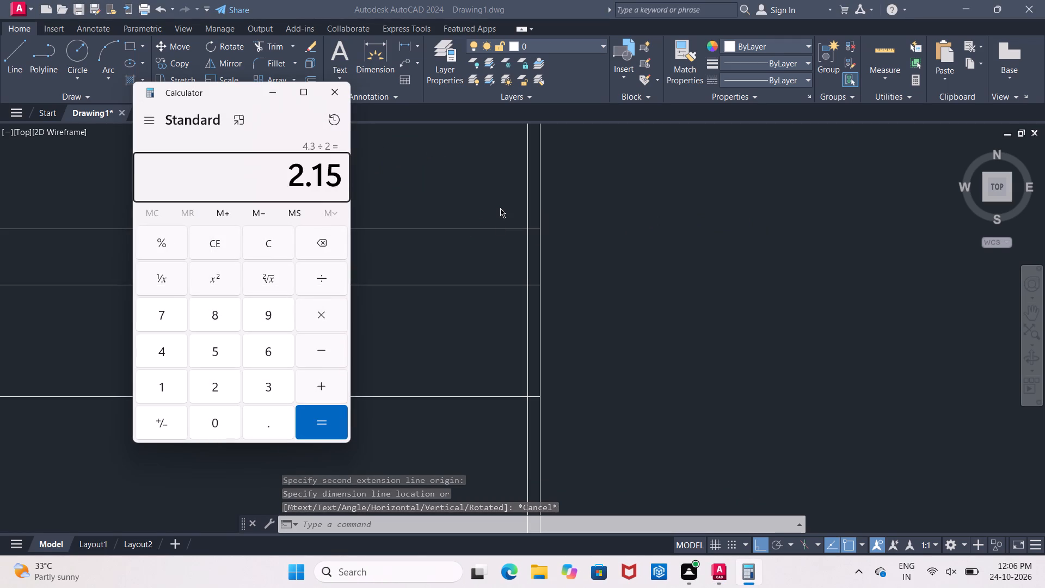
click(344, 94)
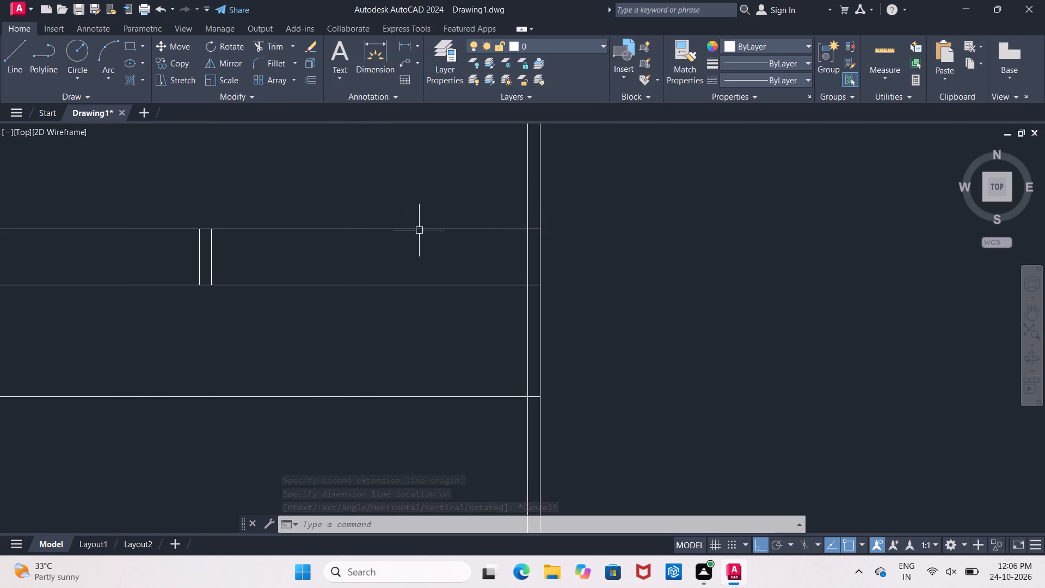
Offset the middle divider's outer short line 2'1.5" toward the bay's outer vertical line.
key(o)
key(Return)
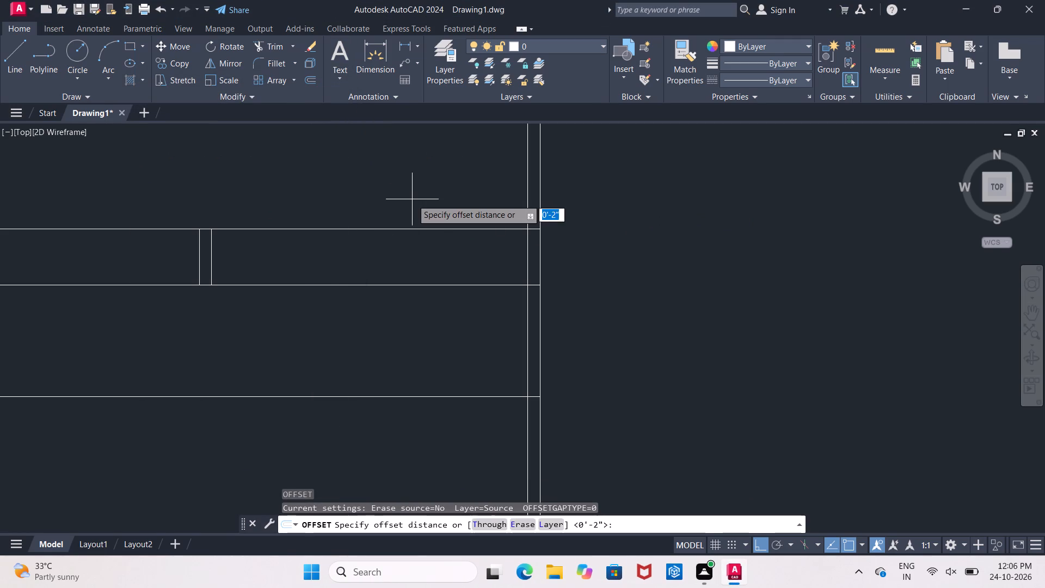
text(2'1.5)
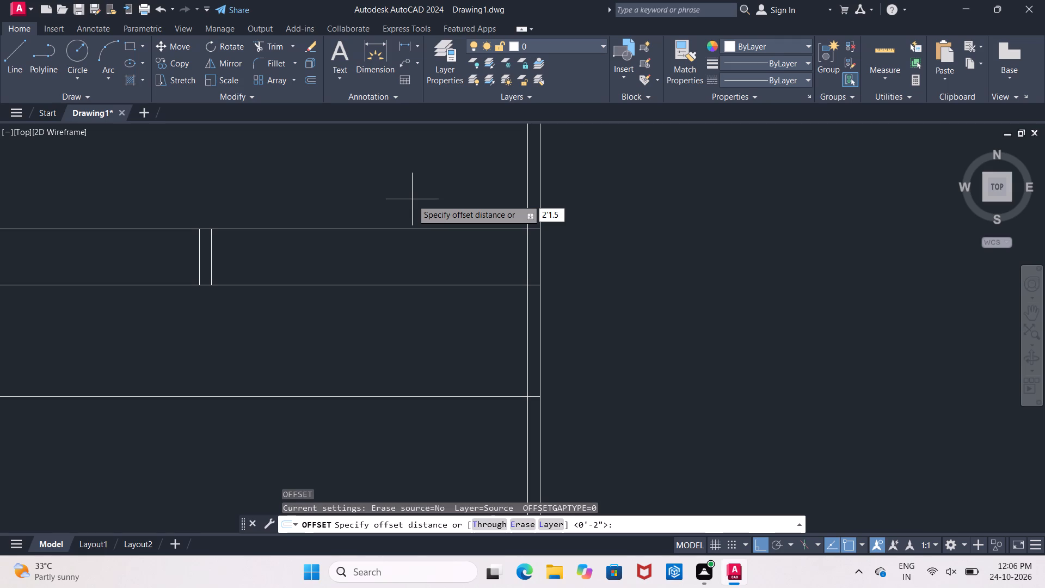
key(shift+quotedbl)
key(Return)
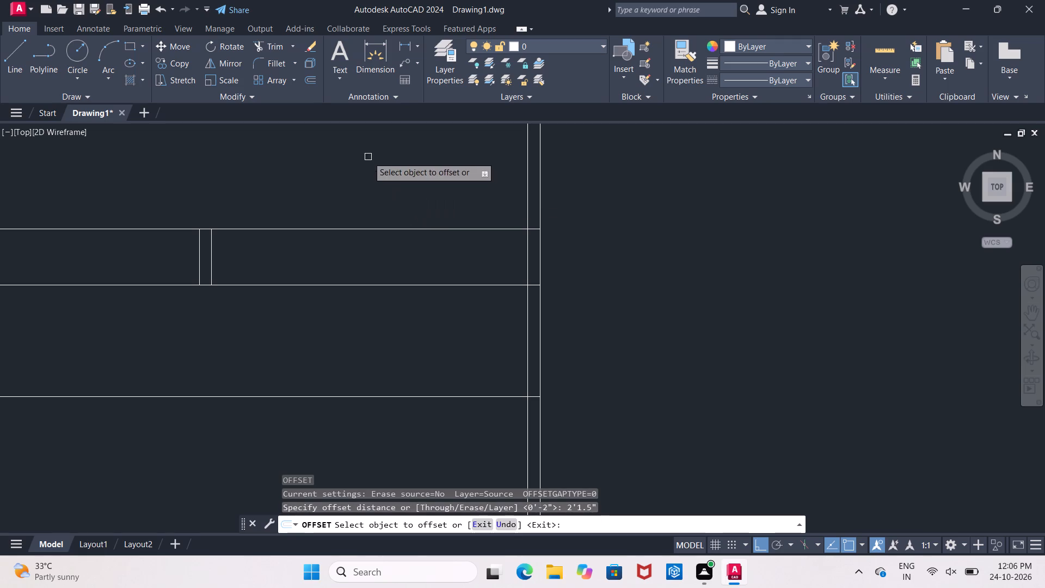
click(213, 261)
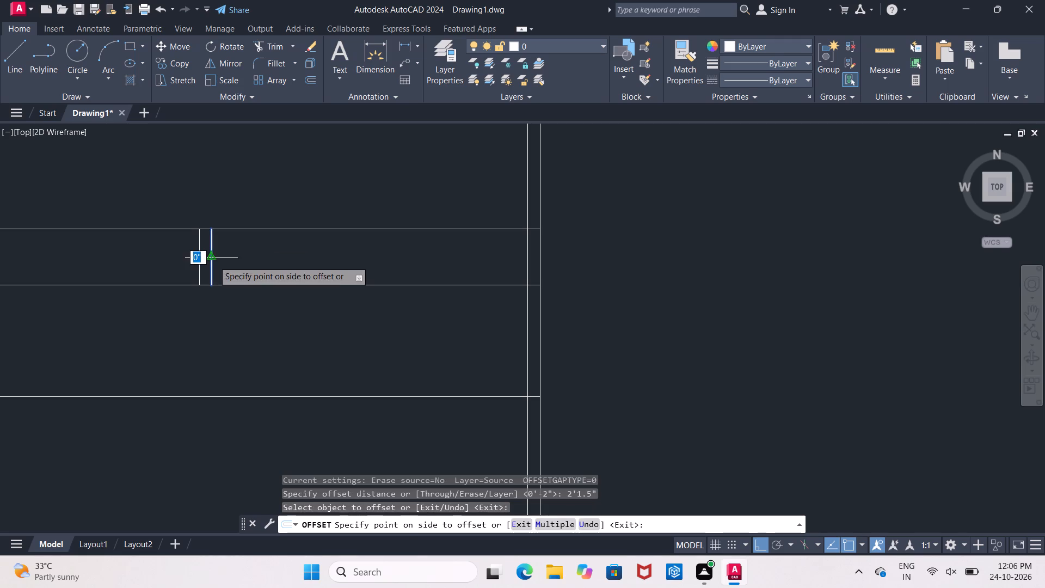
click(340, 262)
key(Return)
Offset the new short vertical line in the 9" strip 1" to each side.
key(Return)
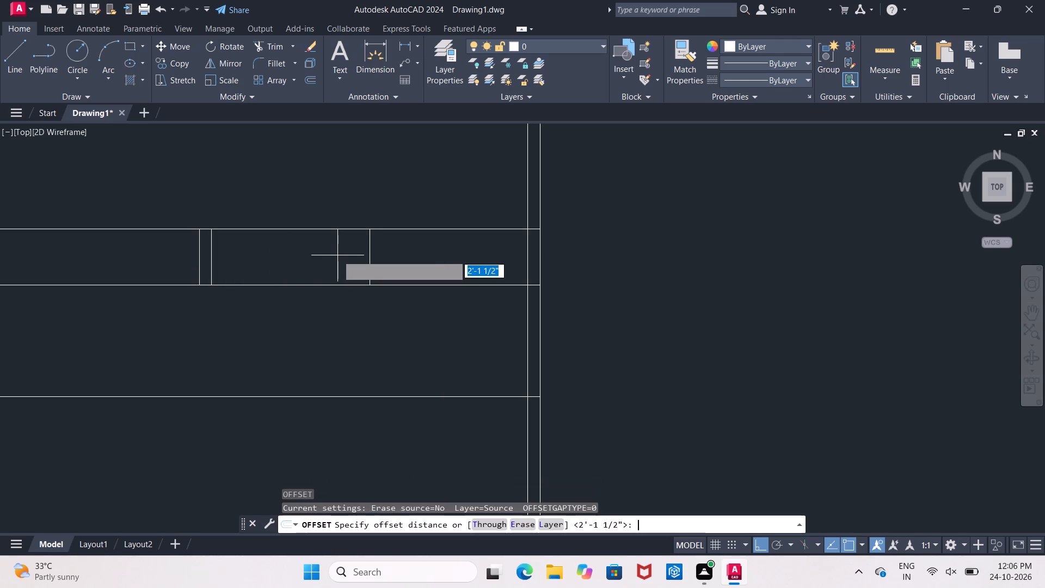
text(1")
key(Return)
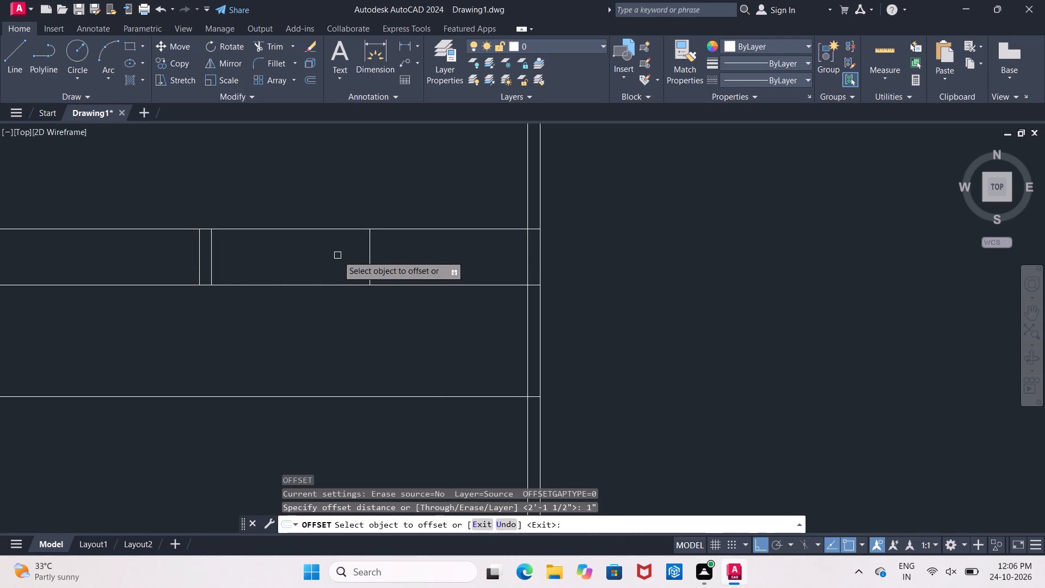
click(371, 265)
click(381, 262)
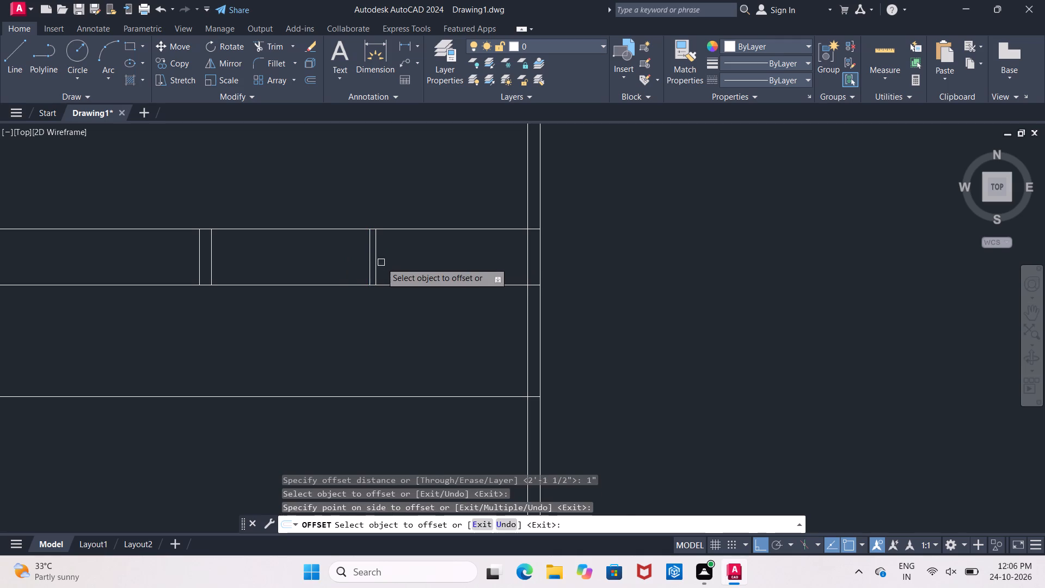
click(370, 262)
click(319, 266)
key(Escape)
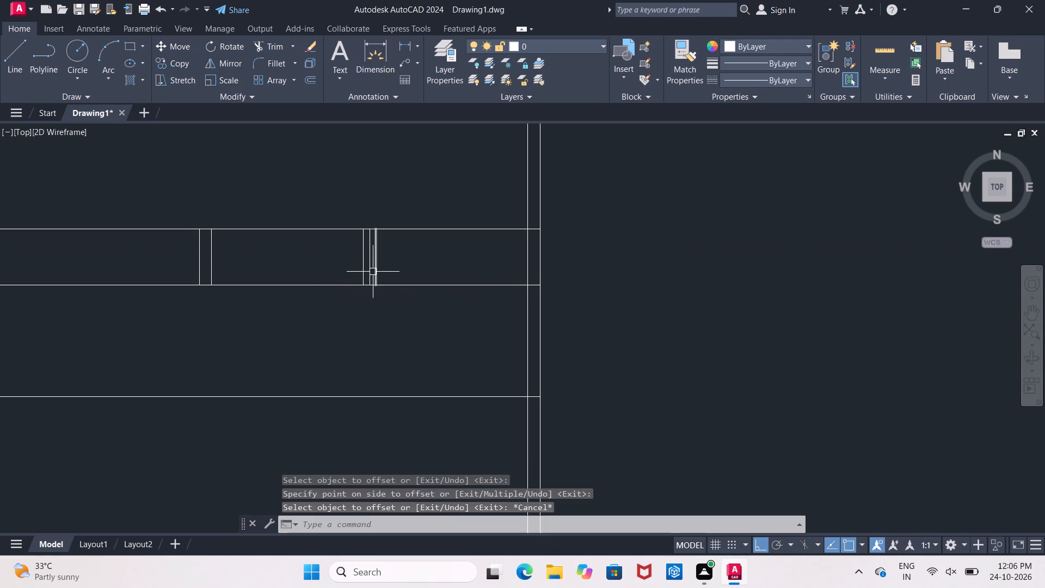
Erase the center line between the two new 1" offset lines.
click(369, 269)
key(Delete)
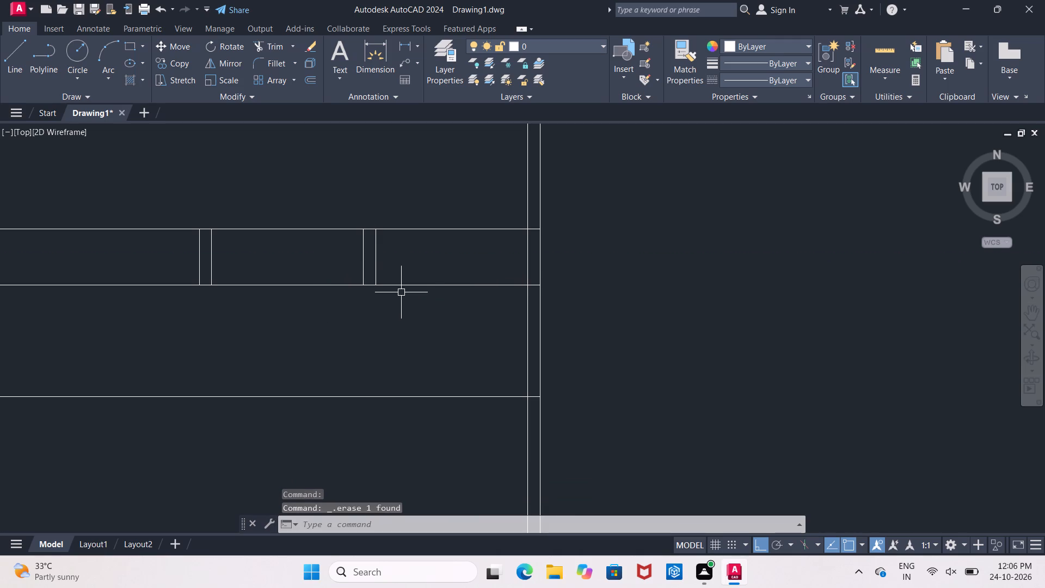
Offset the new divider's inner line 2" toward the middle divider.
scroll(401, 292, down, 1)
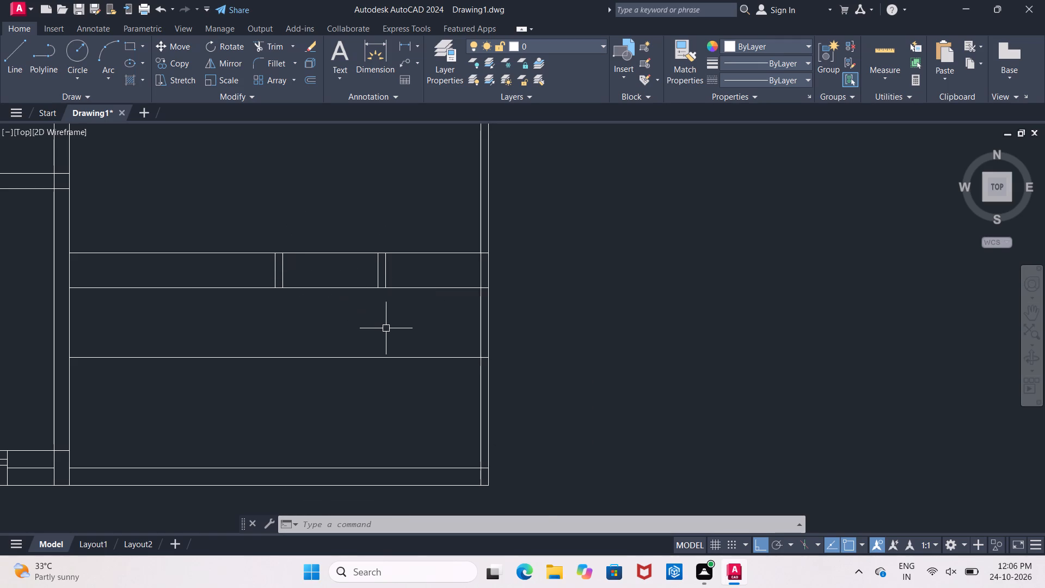
scroll(385, 328, up, 1)
middle_drag(371, 297, 370, 333)
scroll(365, 253, up, 1)
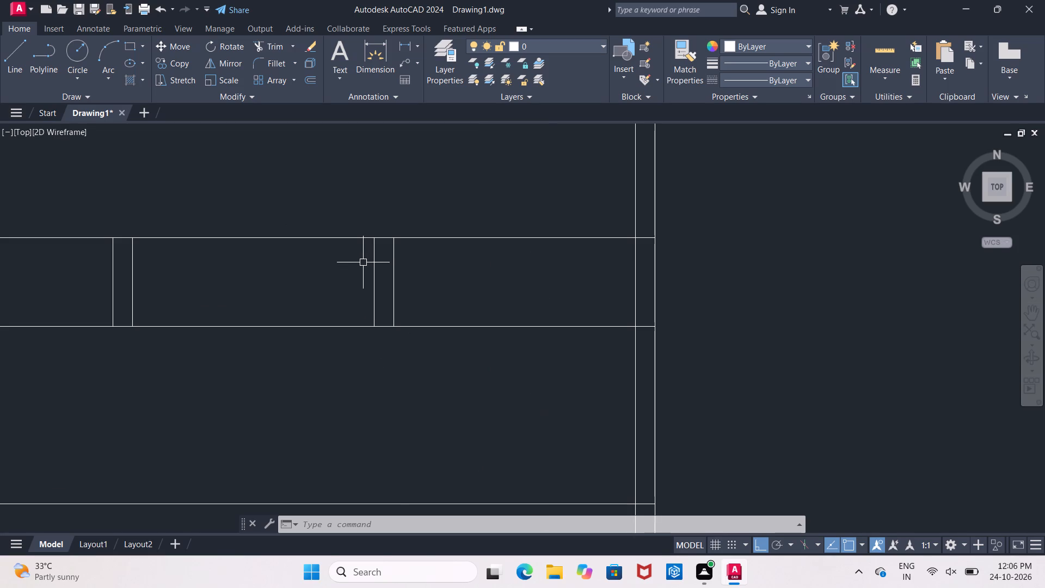
key(Escape)
key(o)
key(Return)
text(2")
key(Return)
click(374, 263)
click(342, 283)
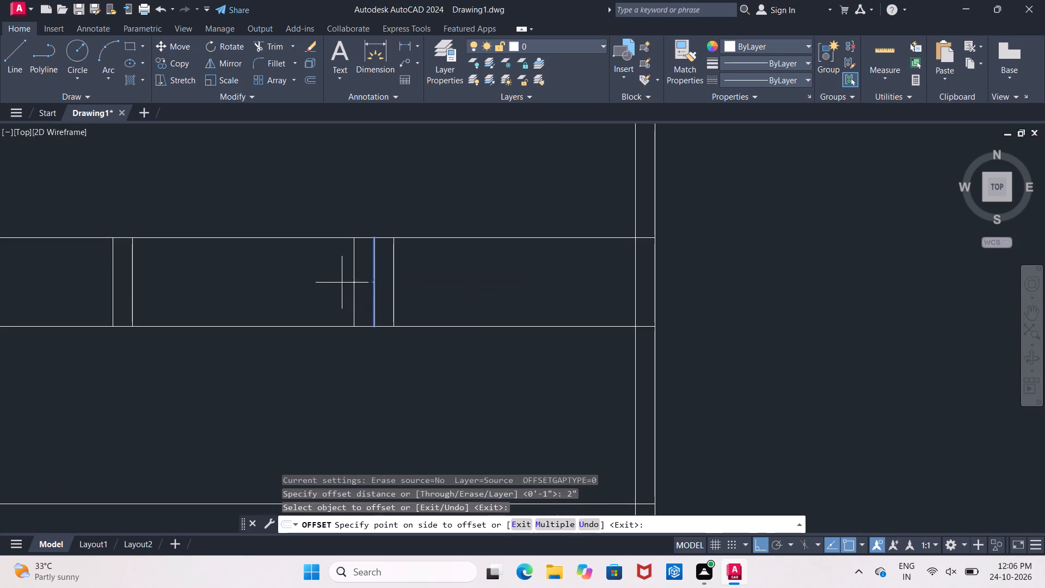
key(Escape)
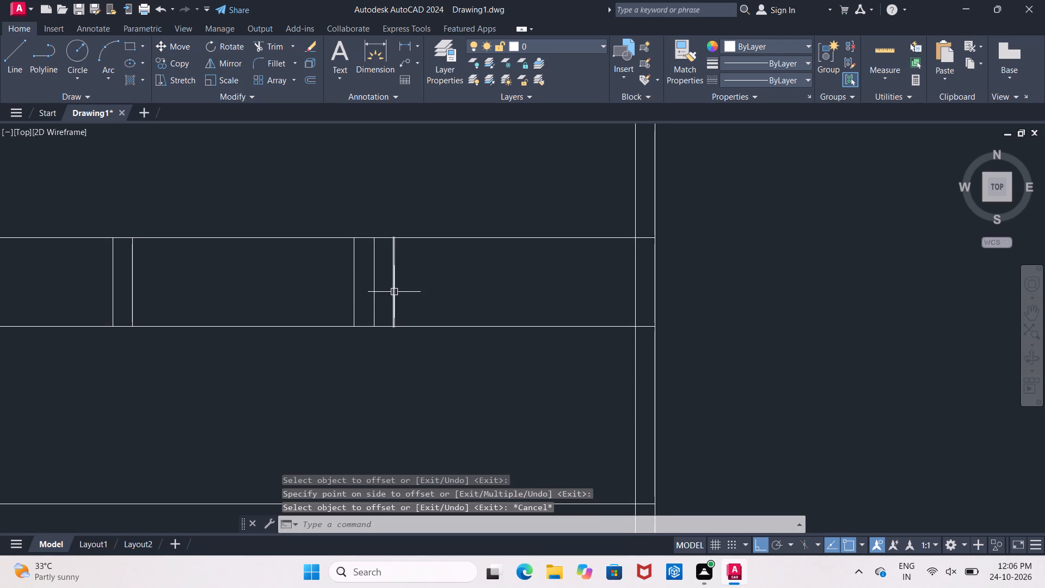
key(Escape)
key(Escape)
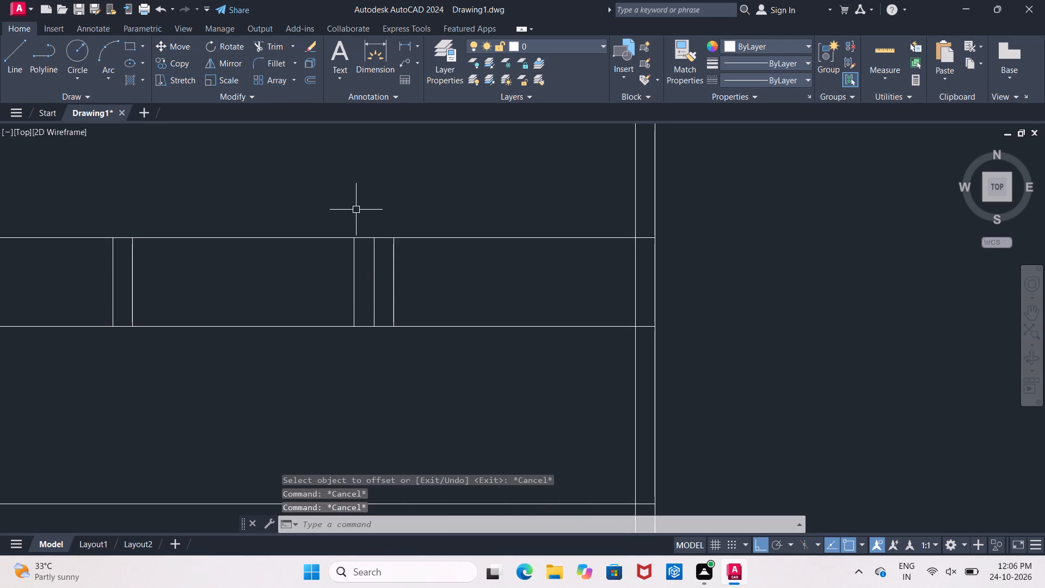
Extend the new 2" offset line down to the horizontal line 1'6" below the 9" strip.
key(e)
key(x)
key(space)
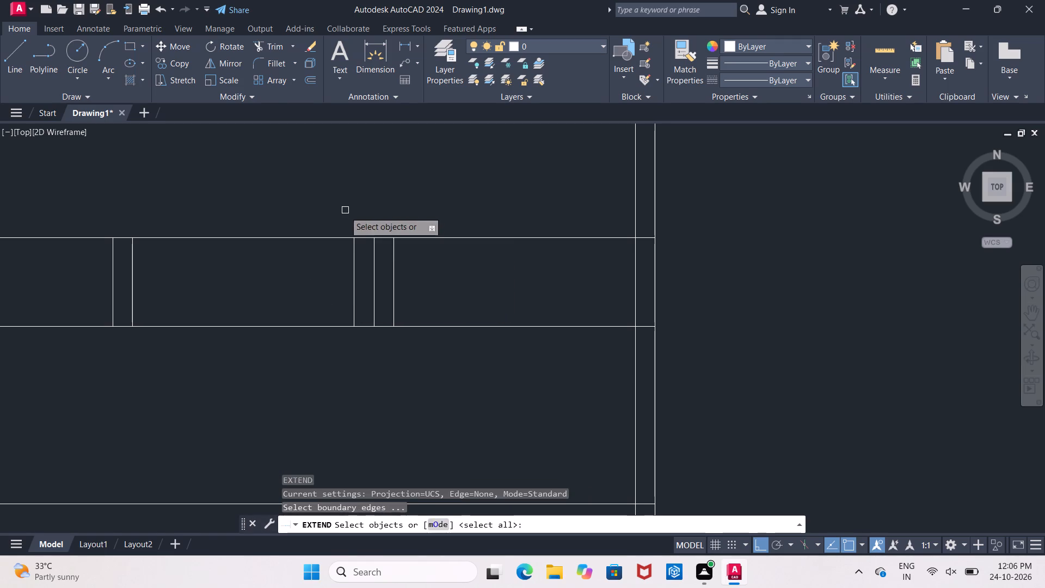
key(space)
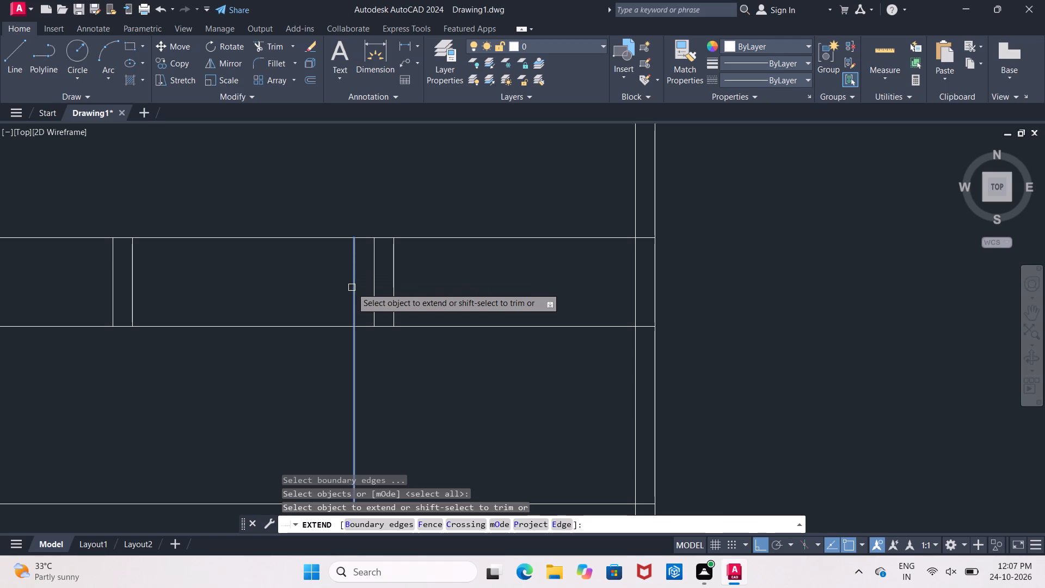
middle_drag(352, 287, 350, 201)
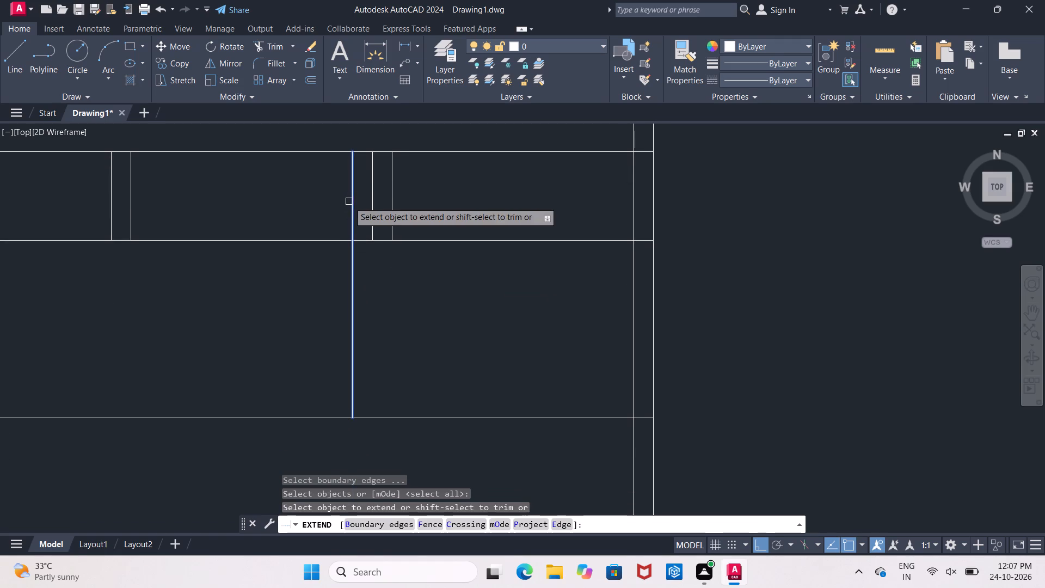
click(348, 201)
click(353, 208)
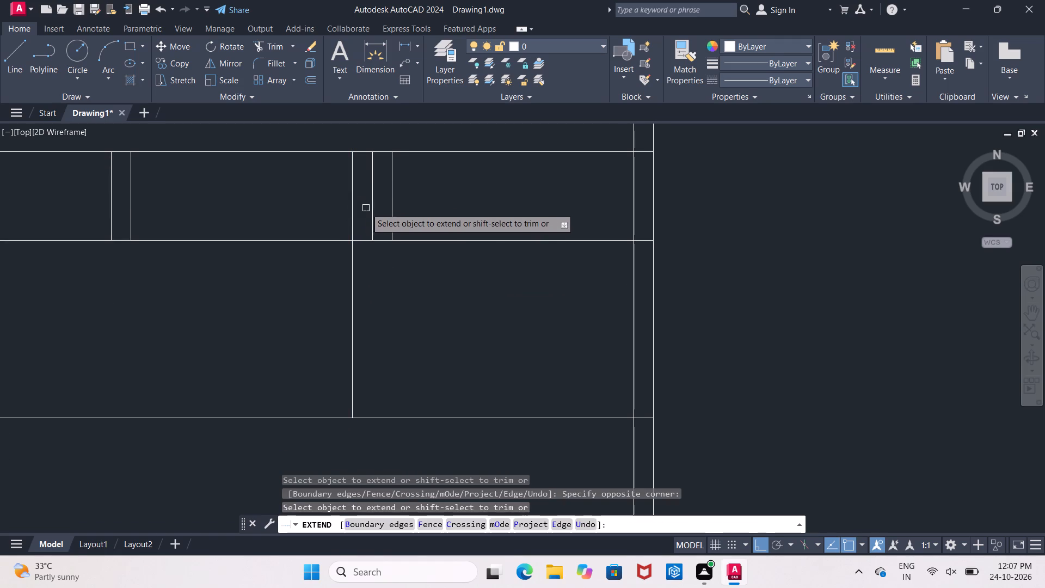
Extend the divider's remaining line down to the horizontal line 1'6" below the 9" strip.
click(371, 216)
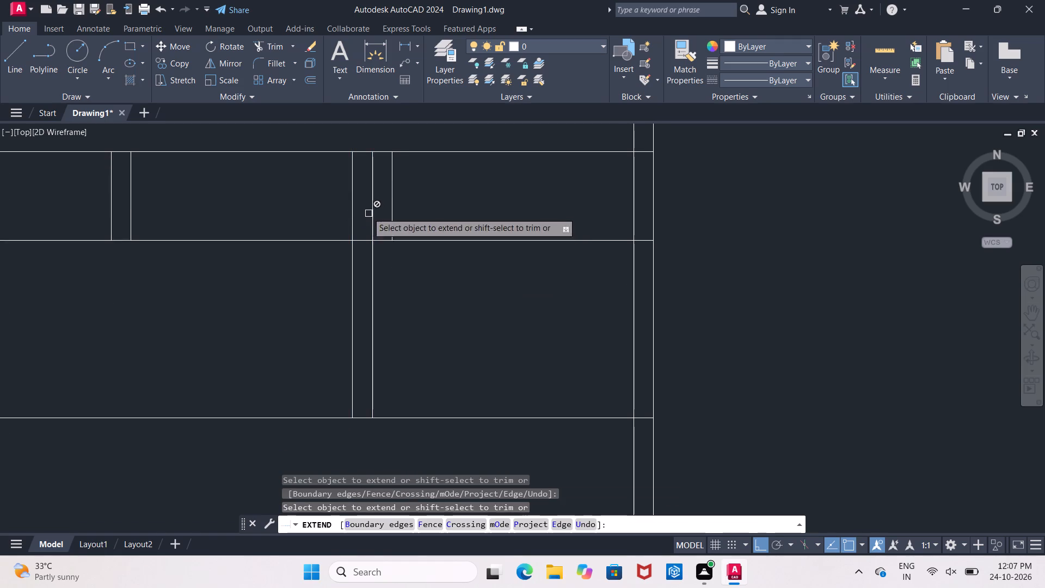
middle_drag(509, 201, 595, 243)
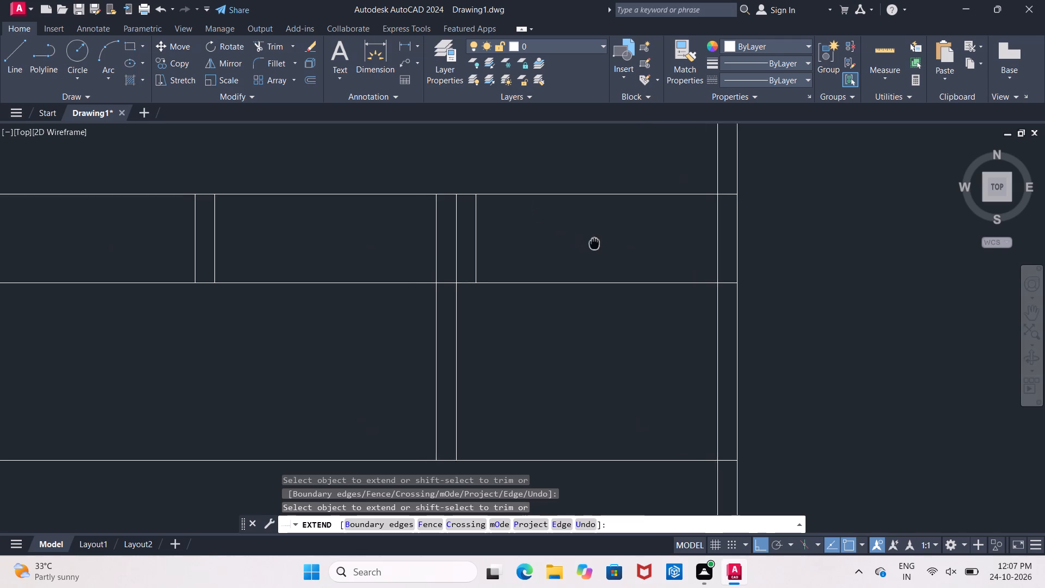
middle_drag(595, 243, 659, 240)
scroll(280, 152, down, 1)
middle_drag(280, 152, 376, 240)
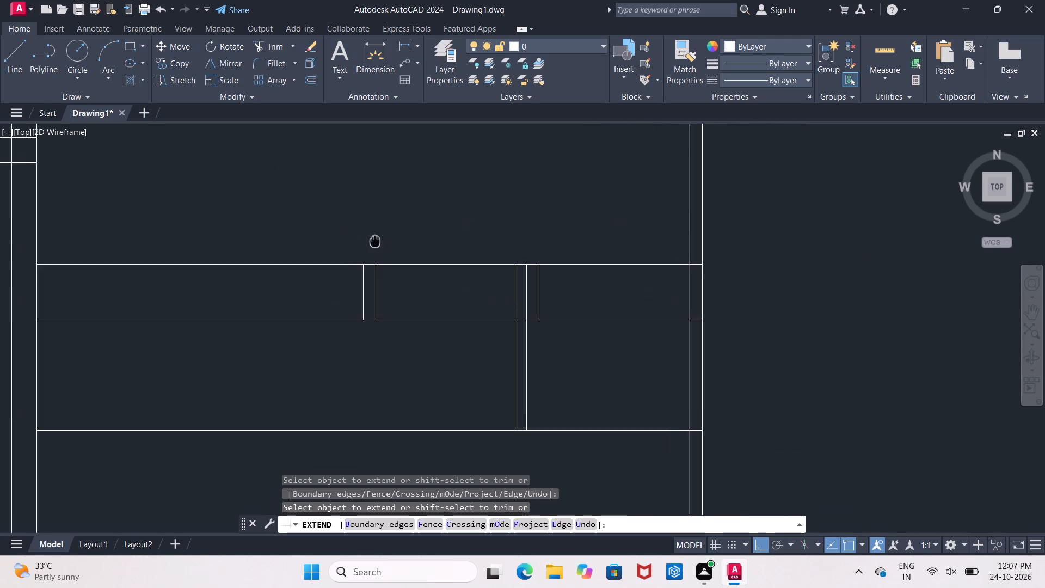
middle_drag(376, 240, 362, 225)
key(Escape)
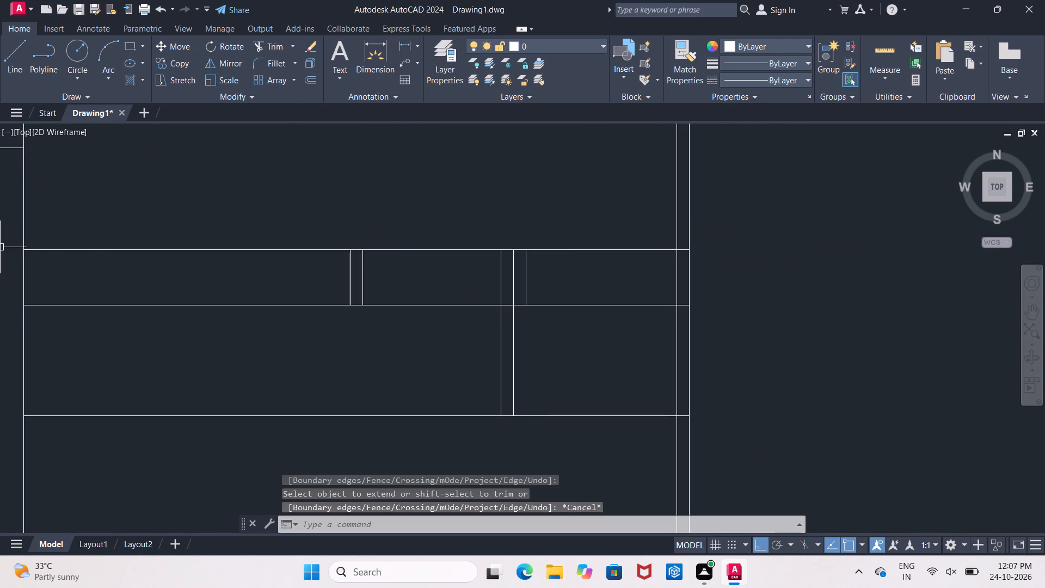
Offset the bay's left wall line 2" into the bay.
middle_drag(87, 241, 203, 248)
scroll(188, 232, up, 2)
middle_drag(185, 229, 248, 224)
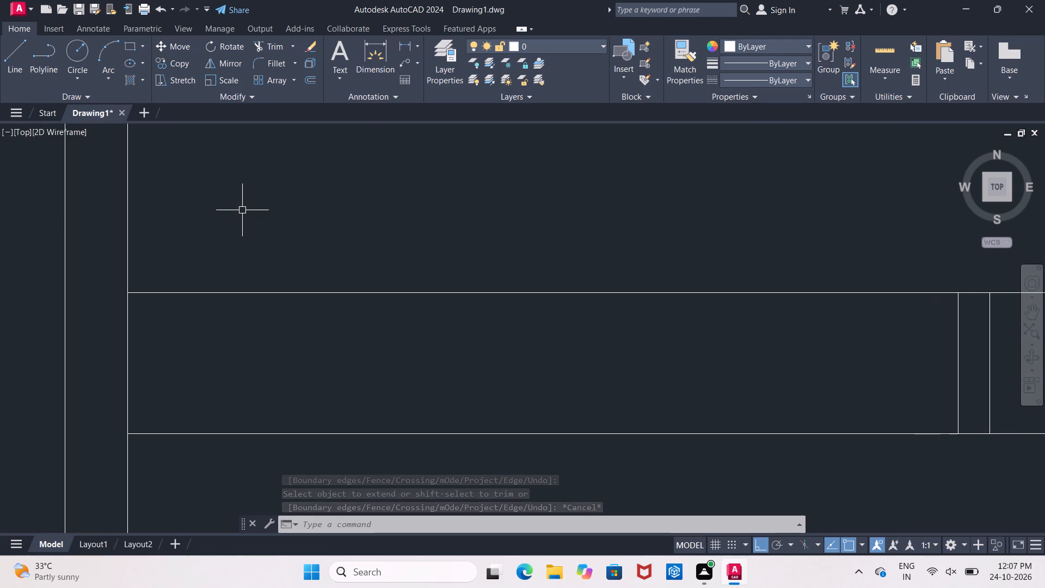
key(o)
key(Return)
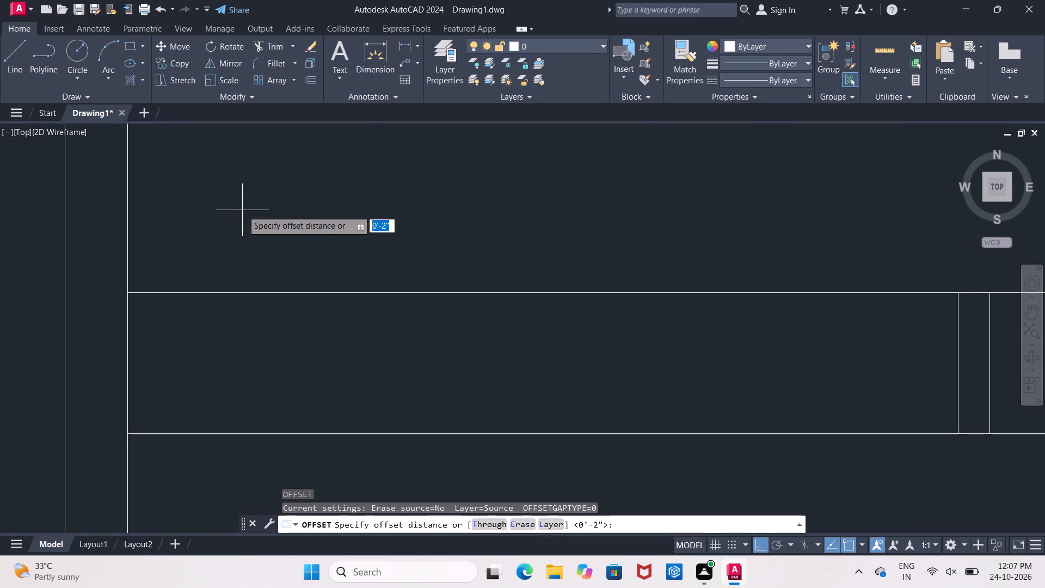
text(2")
key(Return)
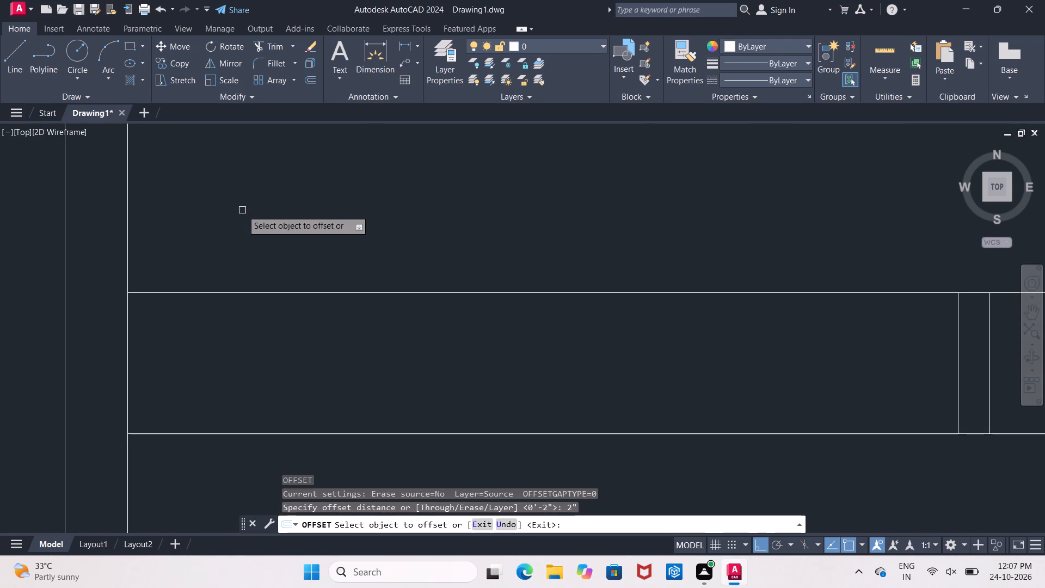
click(125, 252)
click(186, 255)
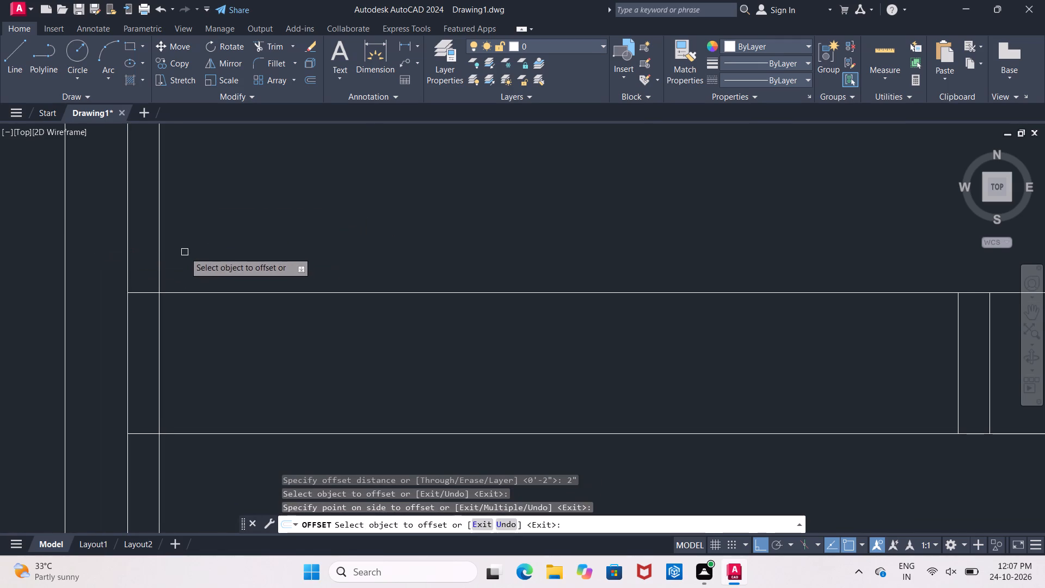
Measure the distance from the right divider's outer extended line to the 2" offset line at the bay's right wall.
scroll(243, 247, down, 2)
middle_drag(243, 247, 175, 248)
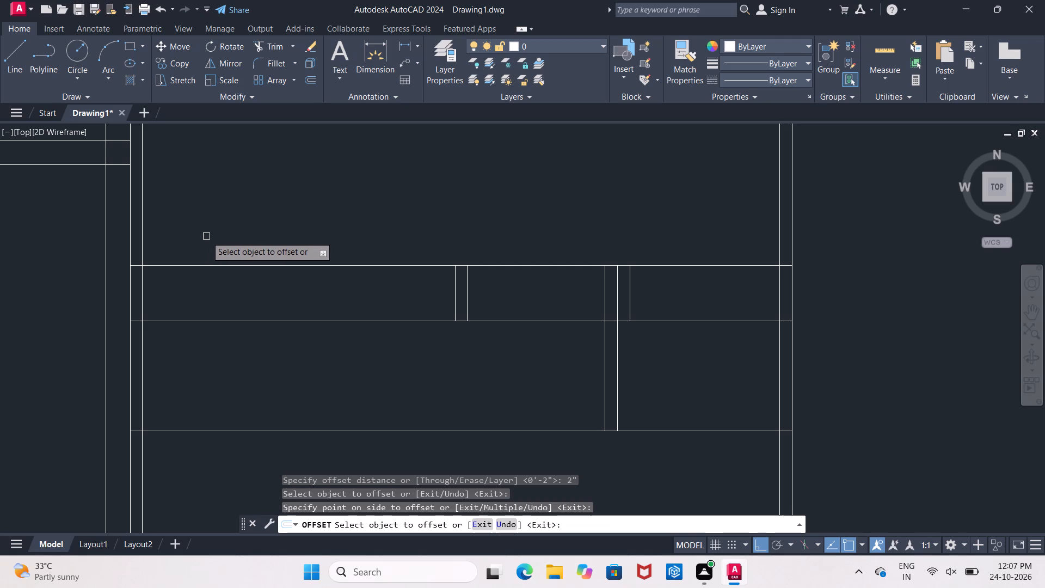
click(411, 47)
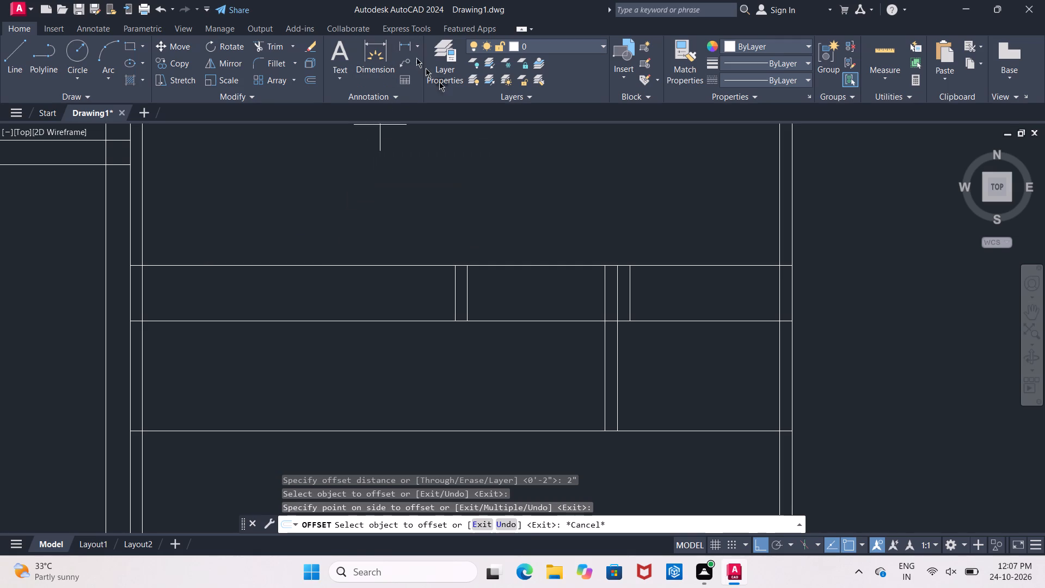
click(605, 263)
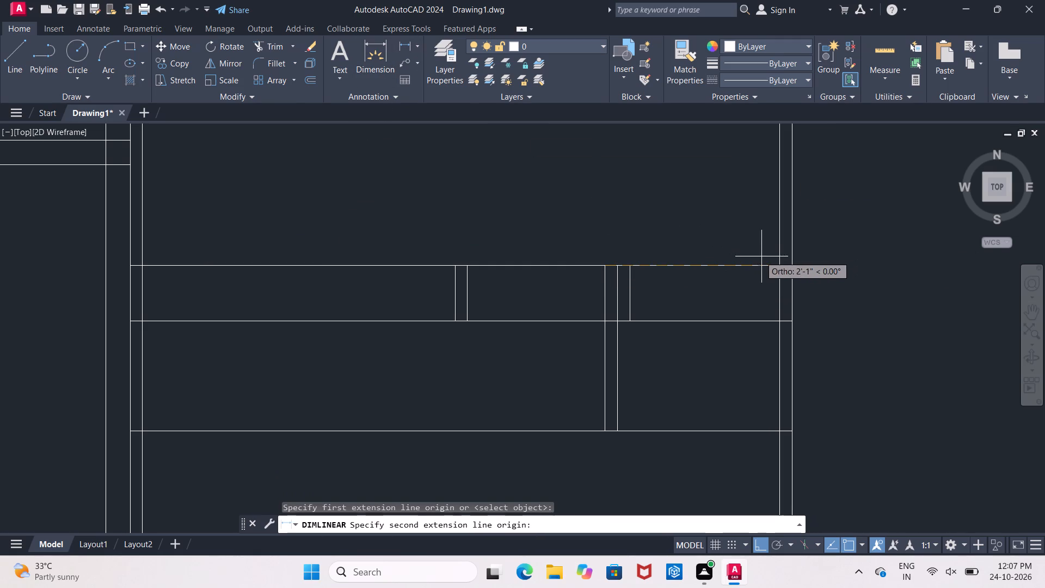
click(776, 264)
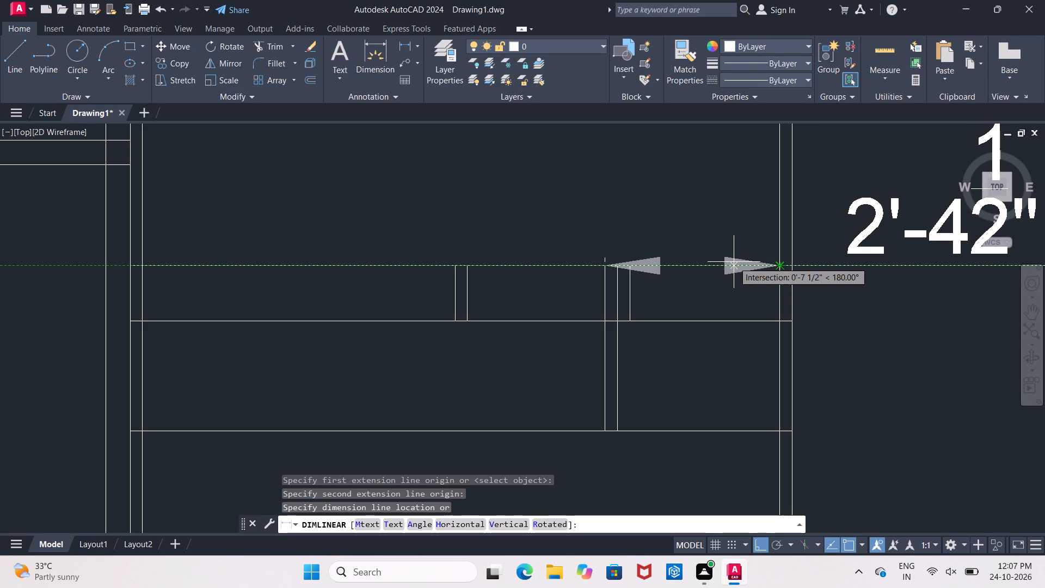
key(Escape)
Offset the new 2" line at the left wall by 2'4.5" toward the middle divider.
key(o)
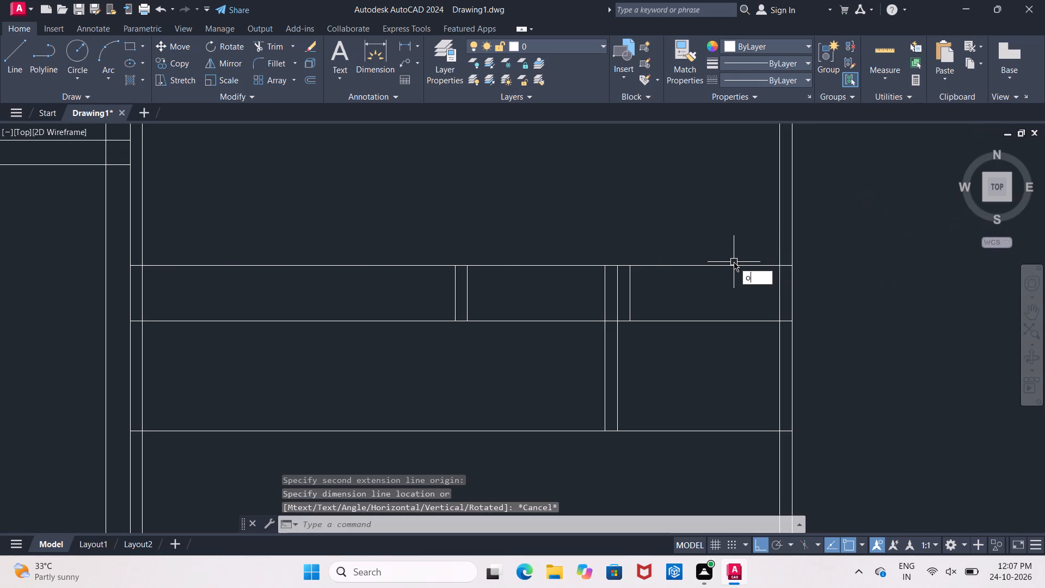
key(Return)
text(2')
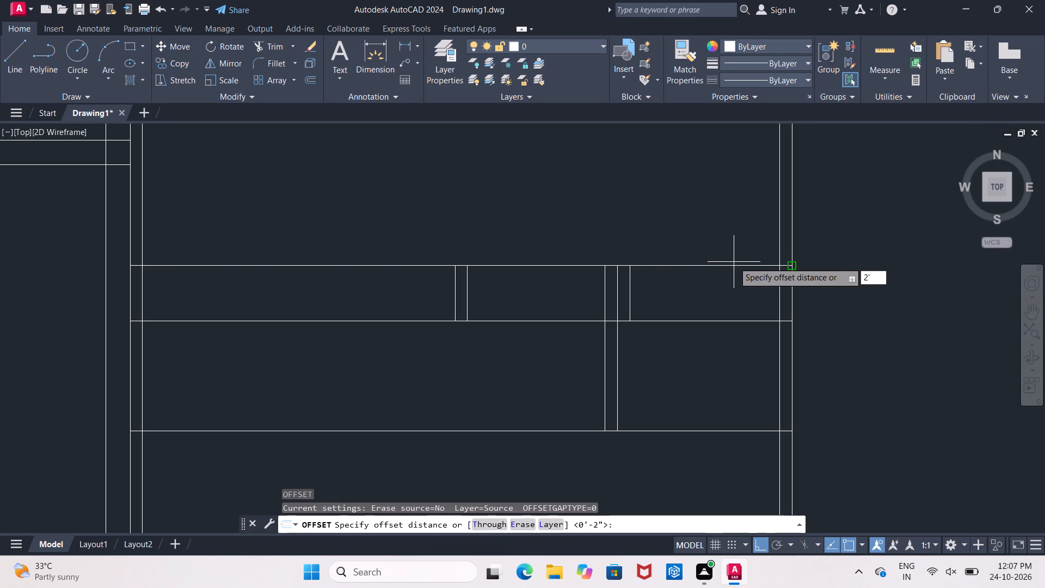
text(4.5")
key(Return)
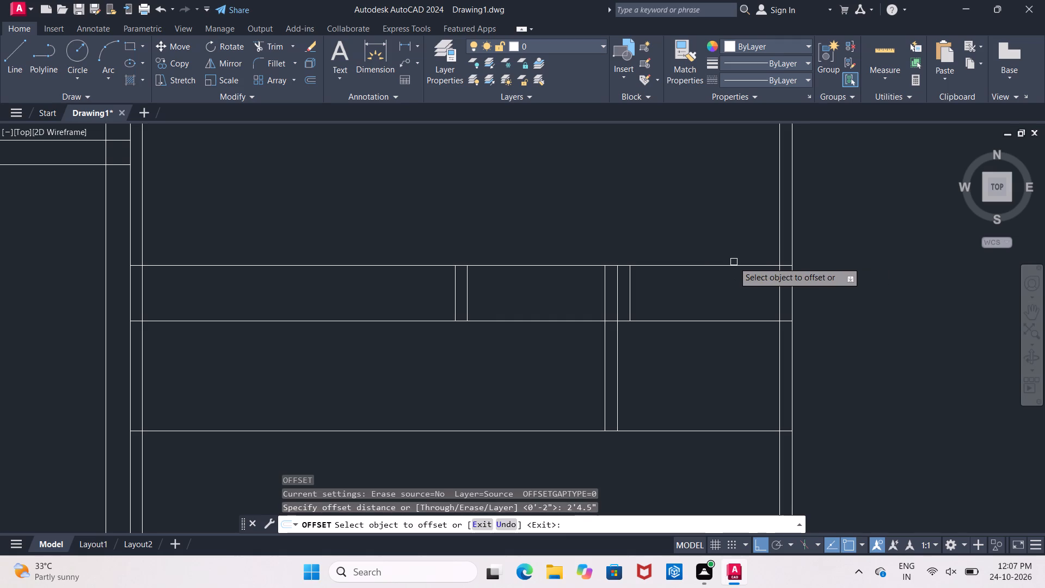
click(140, 301)
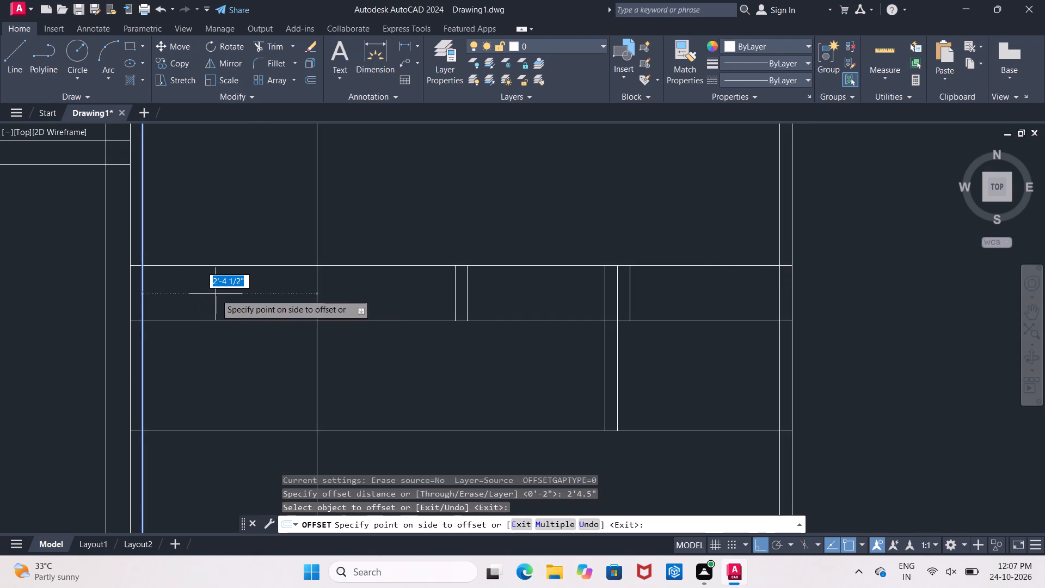
click(231, 292)
key(Return)
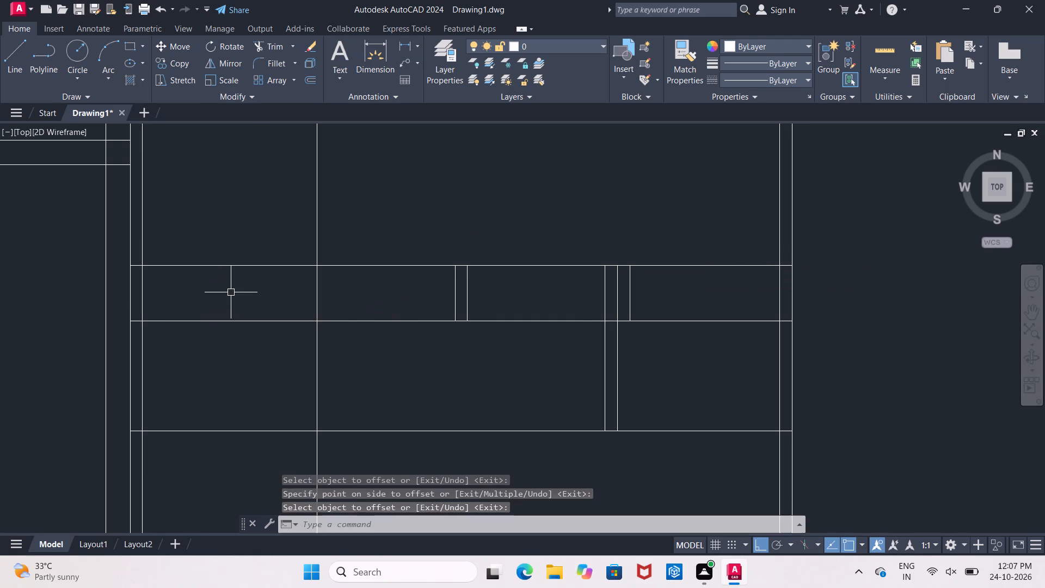
Offset the new vertical line 2" toward the left wall, and offset that copy another 2" the same way.
key(Return)
text(2")
key(Return)
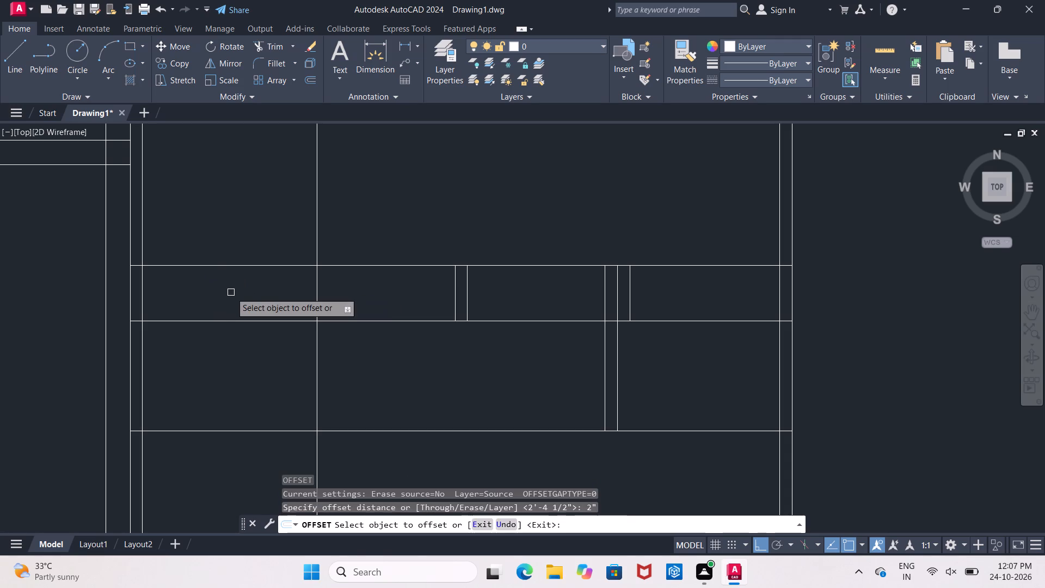
click(319, 297)
click(263, 297)
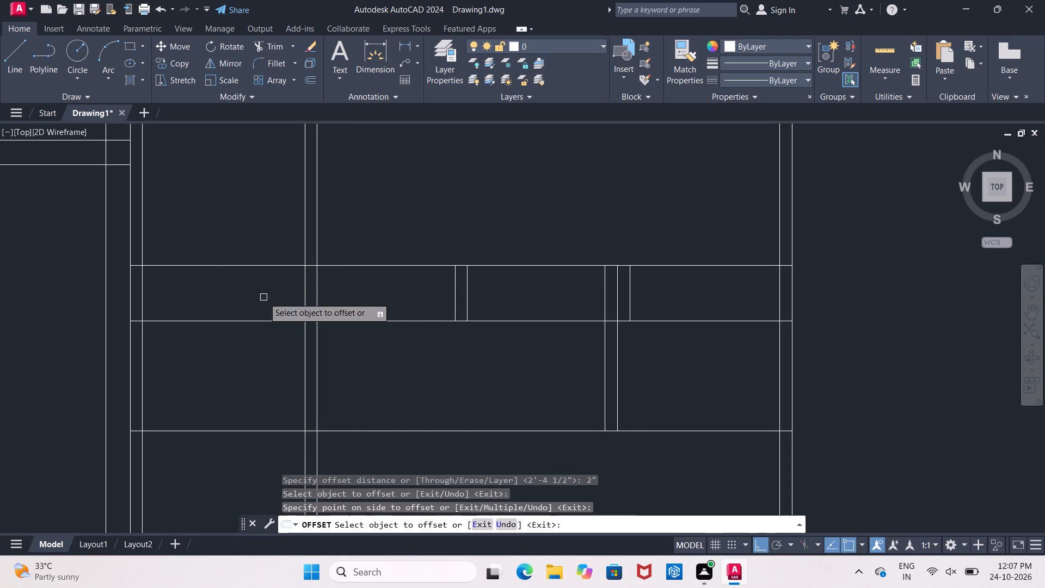
click(302, 293)
click(218, 293)
key(Escape)
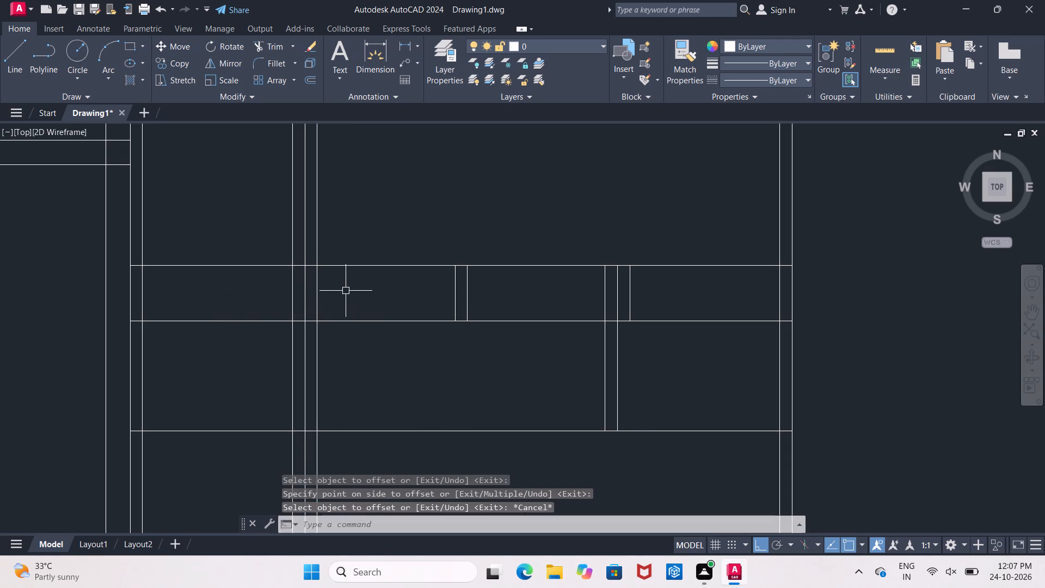
Trim the three new vertical lines above the 9" strip.
key(t)
key(r)
key(space)
key(space)
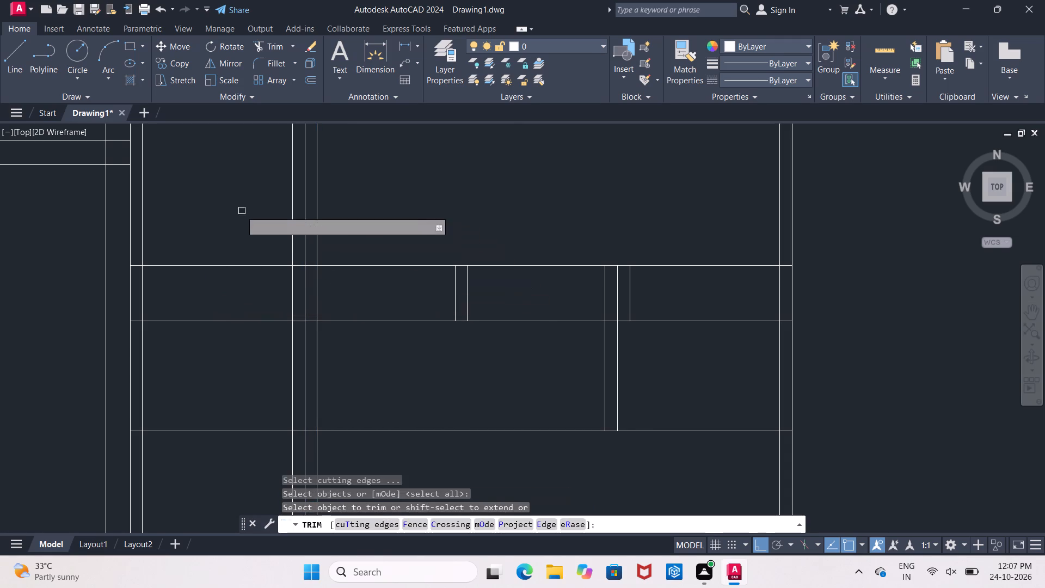
drag(235, 210, 245, 210)
click(462, 210)
drag(233, 207, 244, 206)
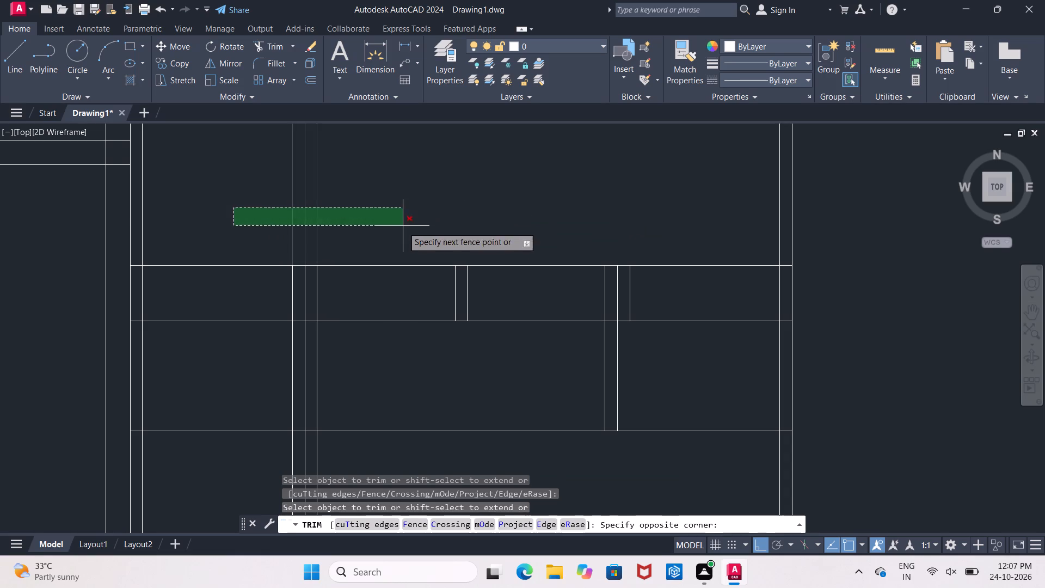
click(403, 227)
Remove the leftmost of the three new lines below the 9" strip by trimming it and erasing its remainder.
middle_drag(362, 243, 369, 203)
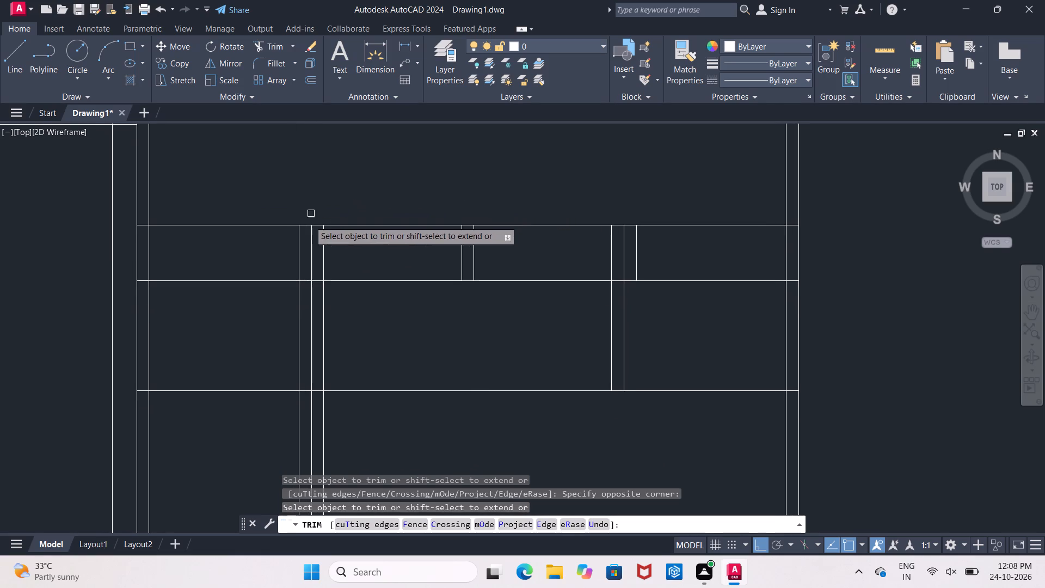
click(296, 322)
key(Escape)
click(299, 418)
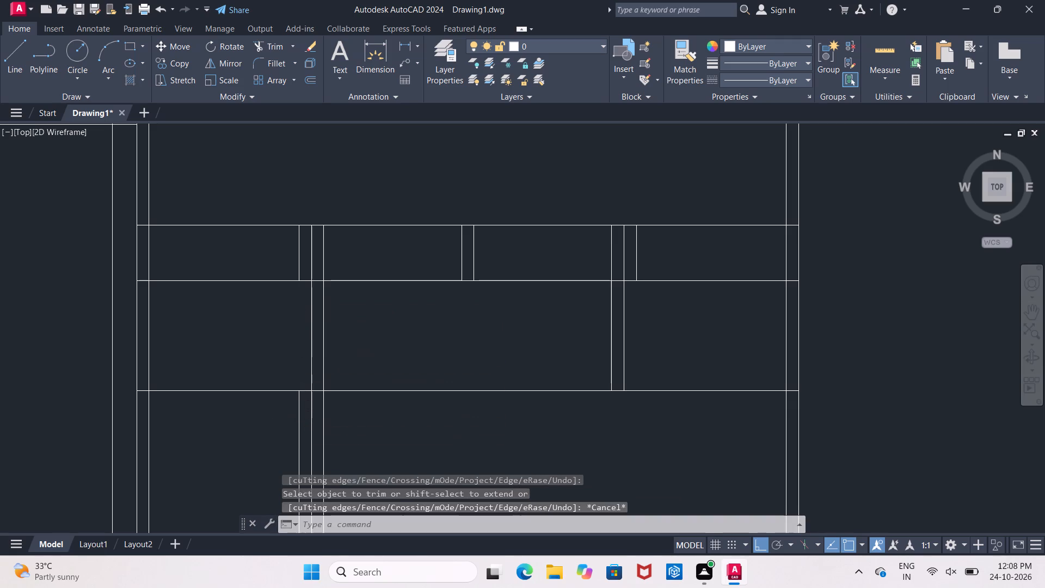
key(Delete)
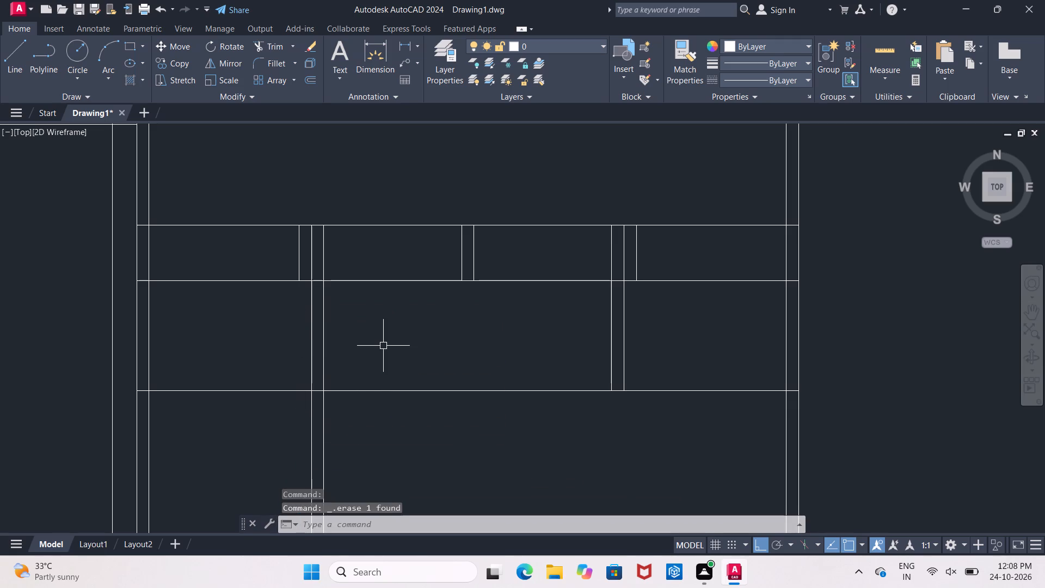
Trim the two remaining left divider lines below the horizontal line 1'6" under the 9" strip.
middle_drag(410, 348, 383, 291)
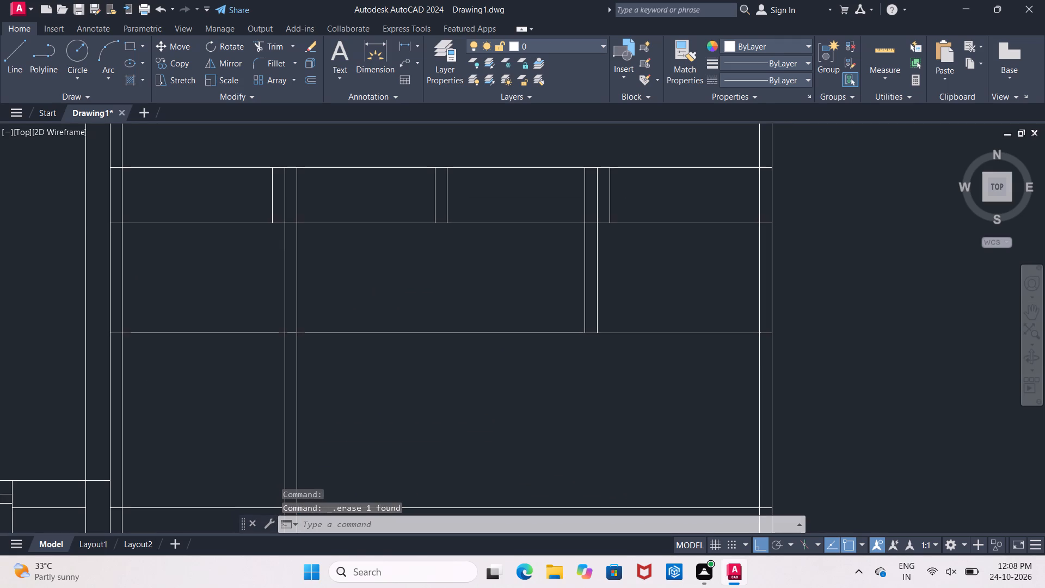
key(t)
key(r)
key(space)
key(space)
drag(220, 407, 226, 407)
click(368, 424)
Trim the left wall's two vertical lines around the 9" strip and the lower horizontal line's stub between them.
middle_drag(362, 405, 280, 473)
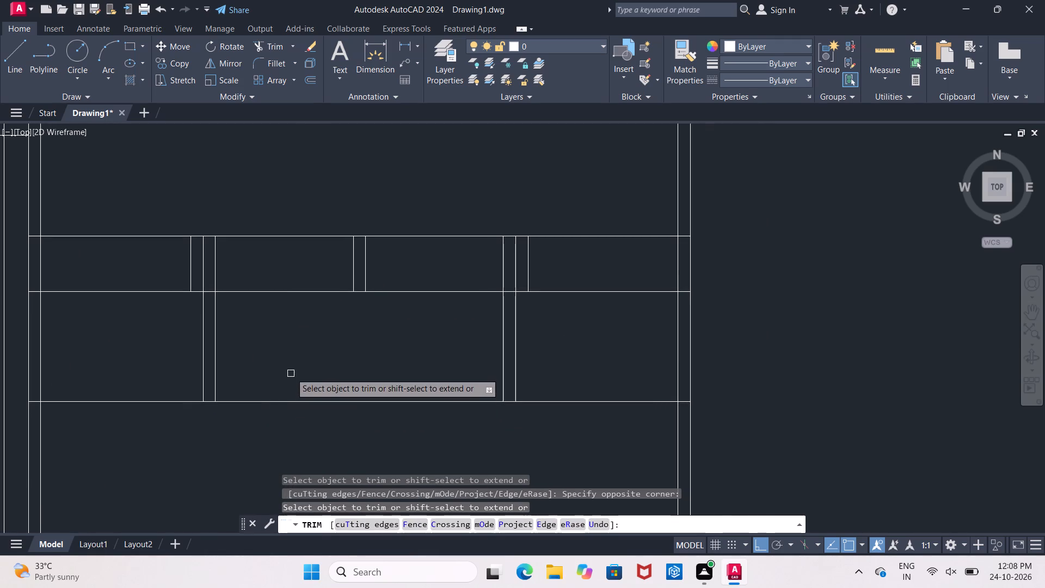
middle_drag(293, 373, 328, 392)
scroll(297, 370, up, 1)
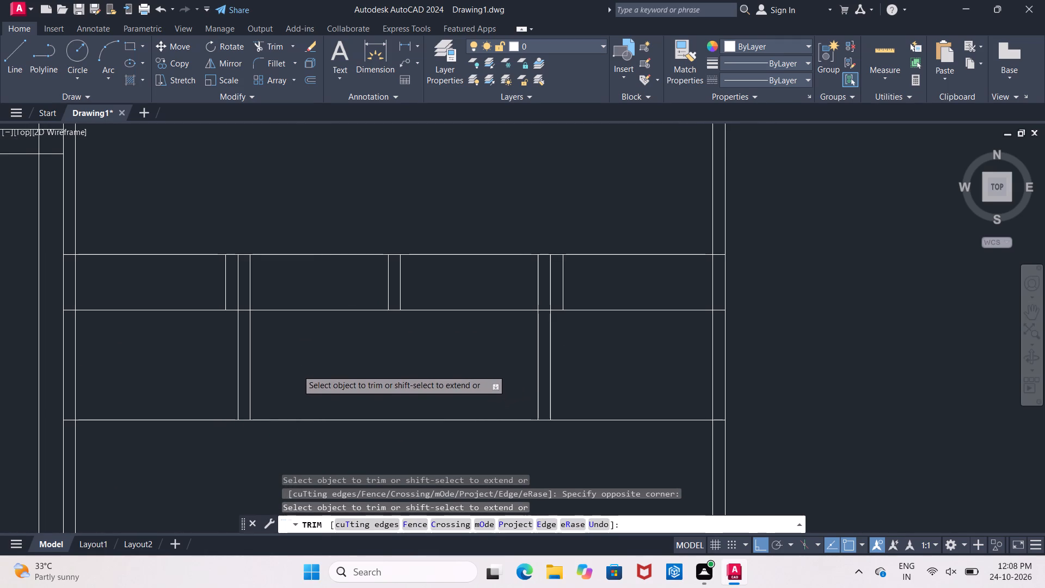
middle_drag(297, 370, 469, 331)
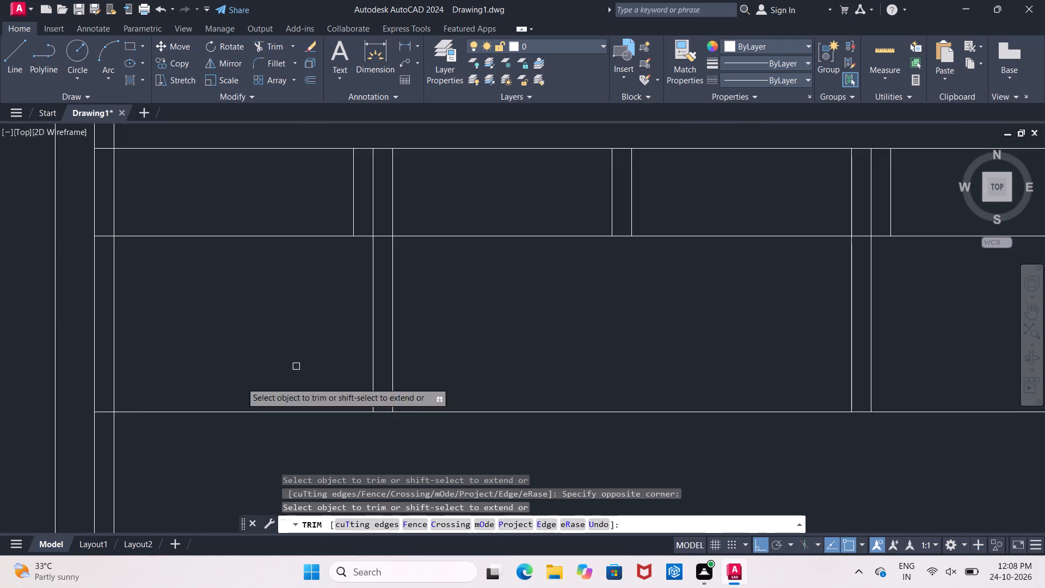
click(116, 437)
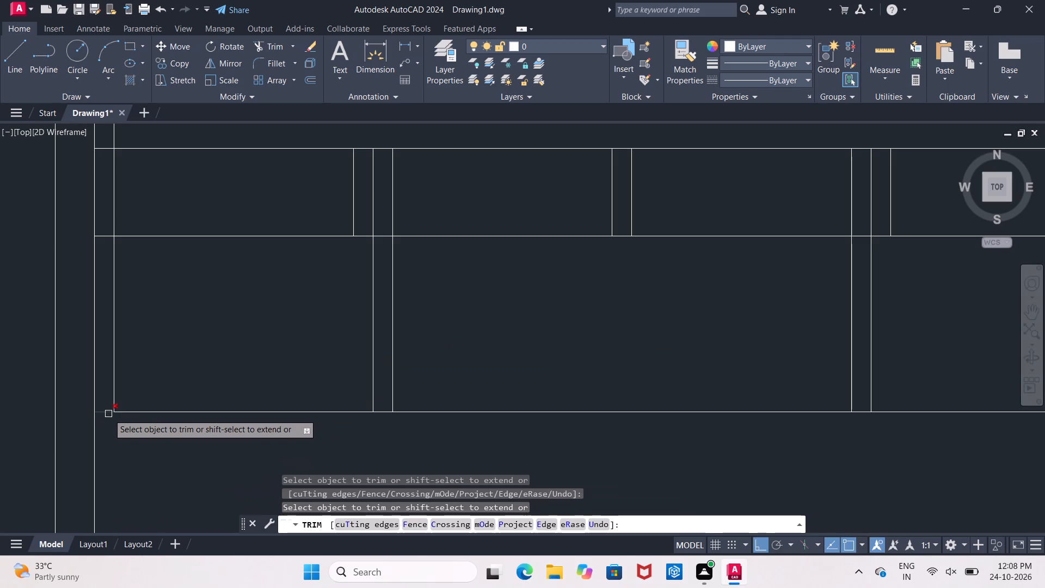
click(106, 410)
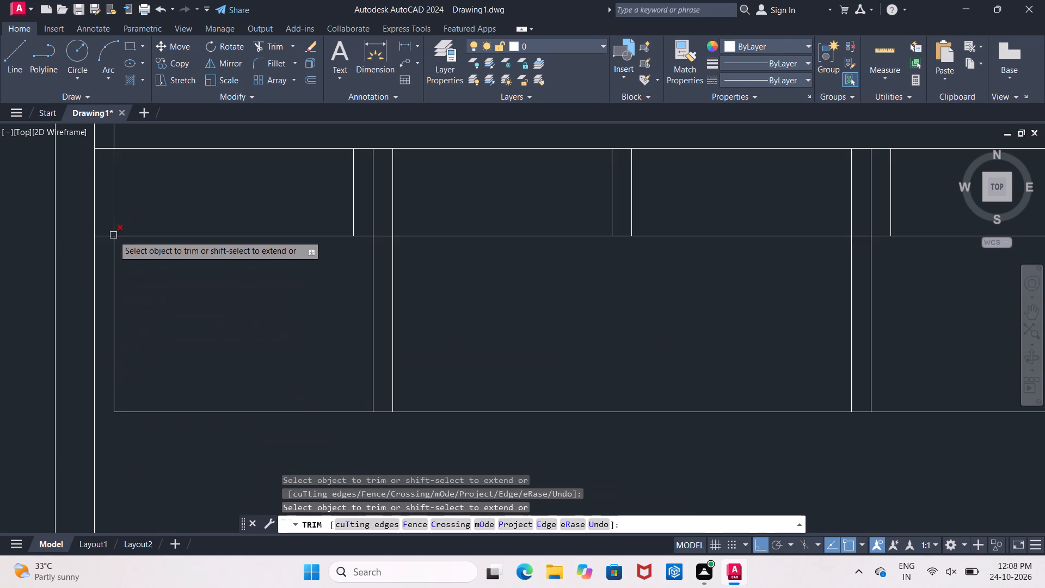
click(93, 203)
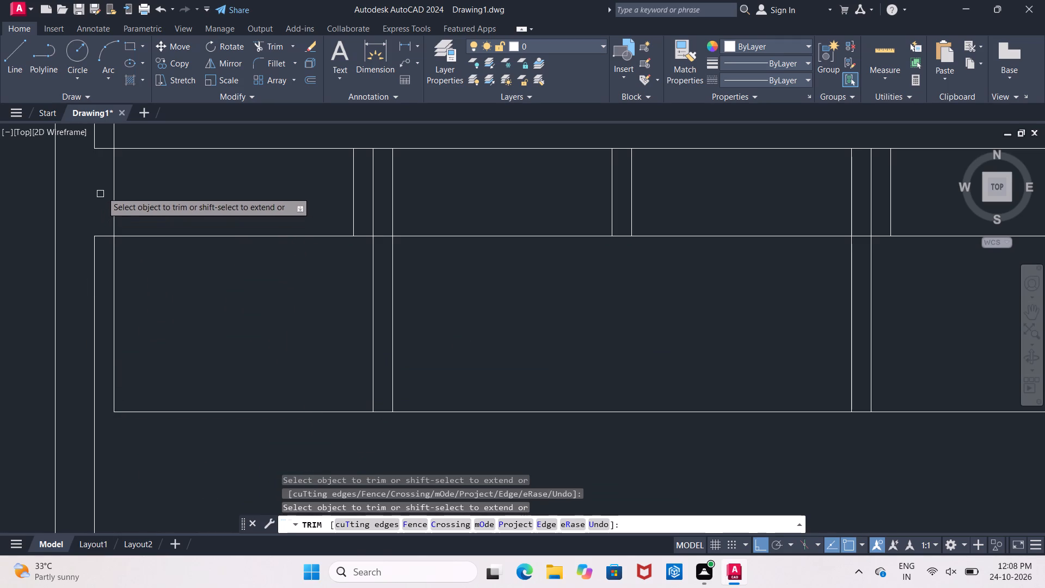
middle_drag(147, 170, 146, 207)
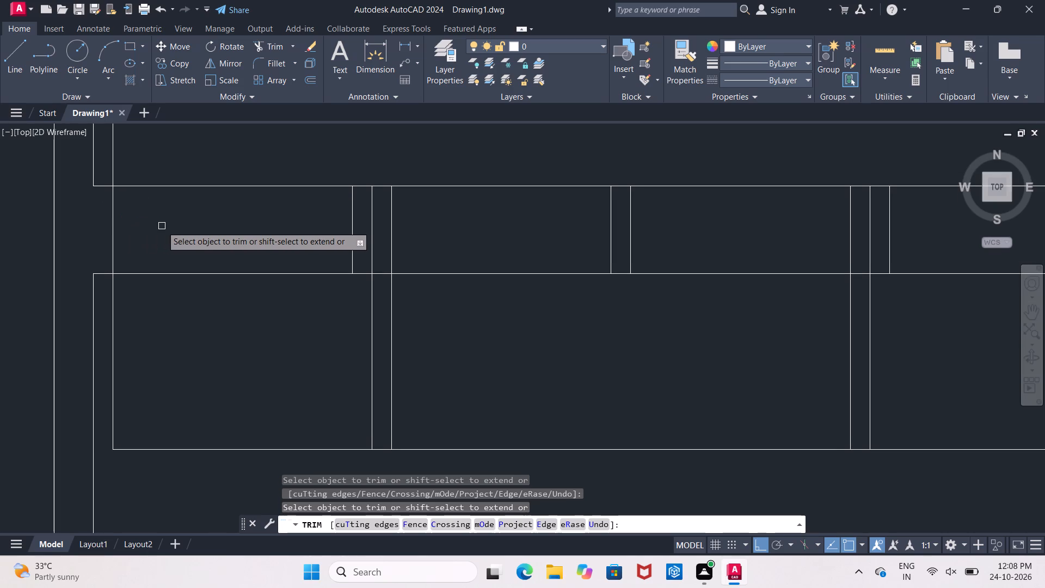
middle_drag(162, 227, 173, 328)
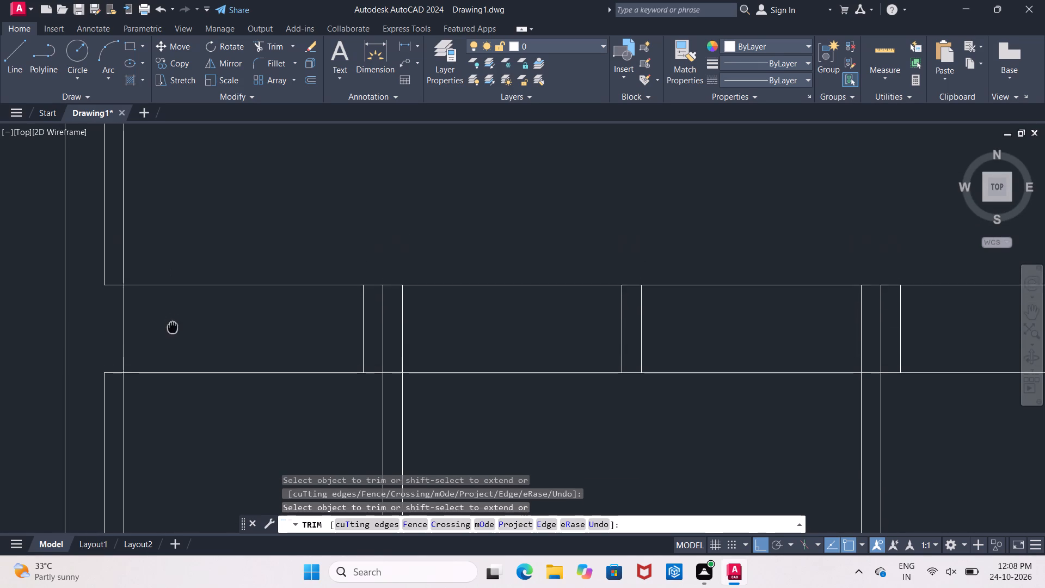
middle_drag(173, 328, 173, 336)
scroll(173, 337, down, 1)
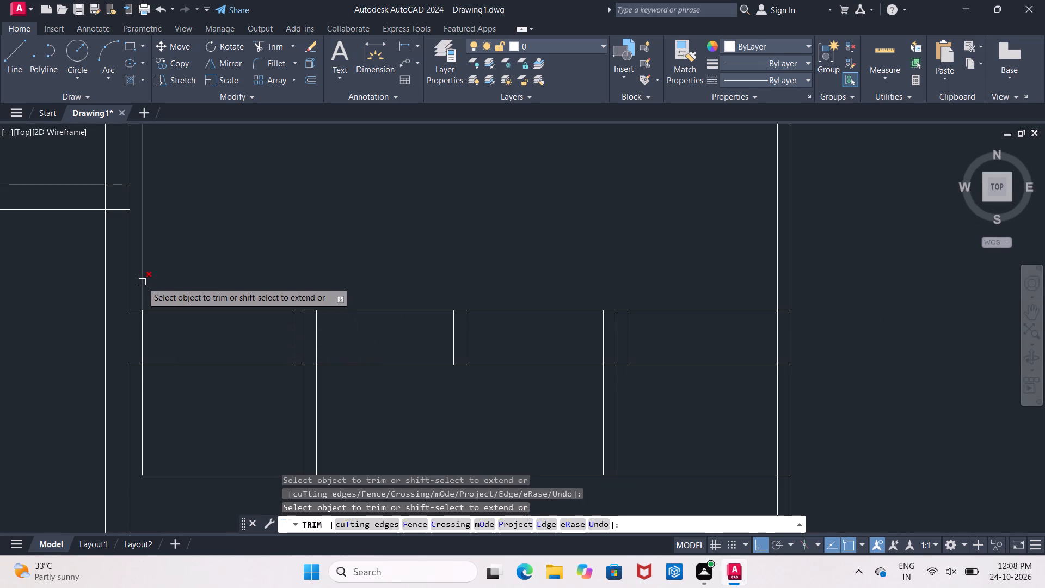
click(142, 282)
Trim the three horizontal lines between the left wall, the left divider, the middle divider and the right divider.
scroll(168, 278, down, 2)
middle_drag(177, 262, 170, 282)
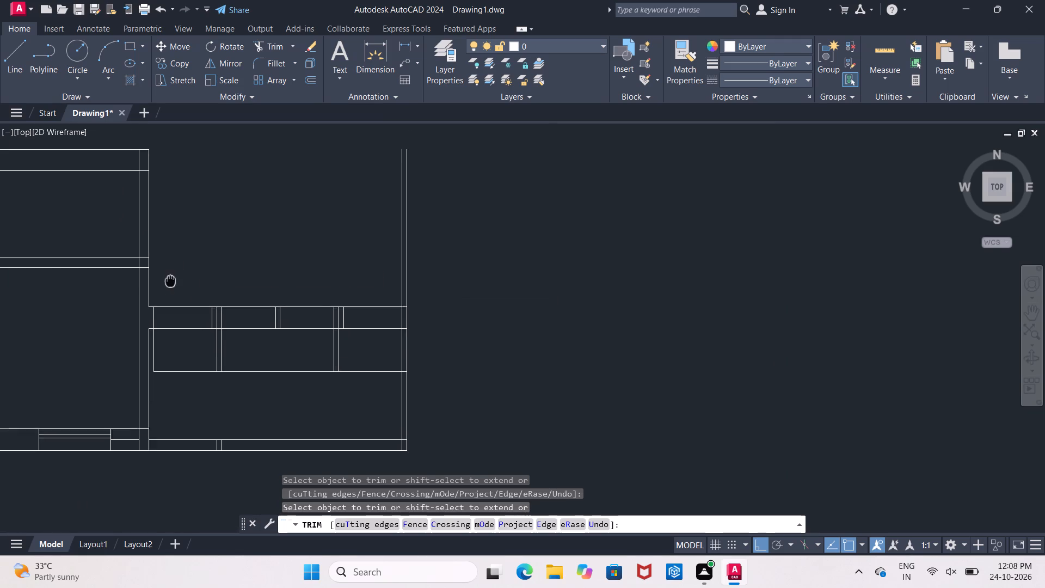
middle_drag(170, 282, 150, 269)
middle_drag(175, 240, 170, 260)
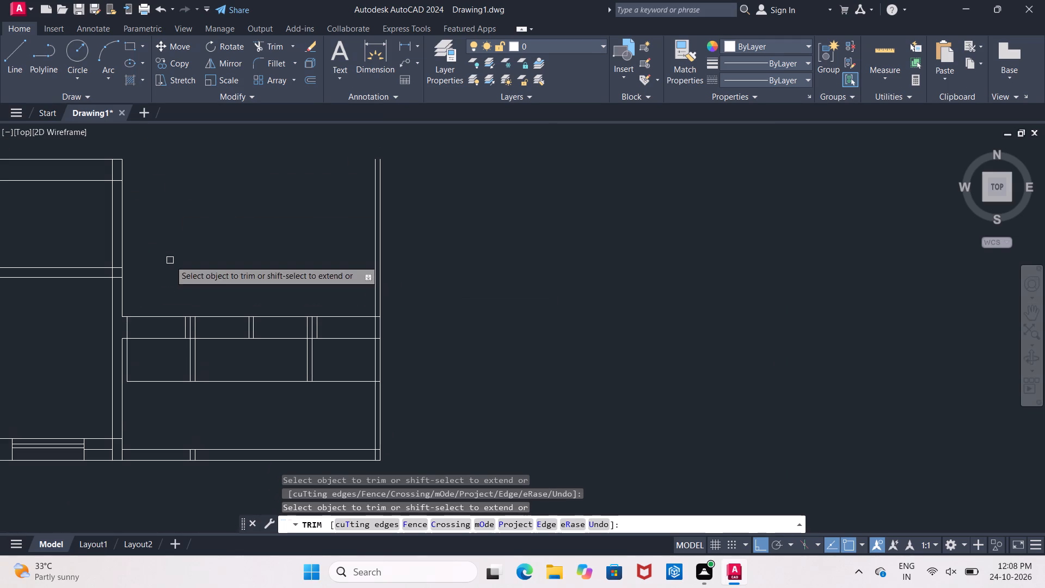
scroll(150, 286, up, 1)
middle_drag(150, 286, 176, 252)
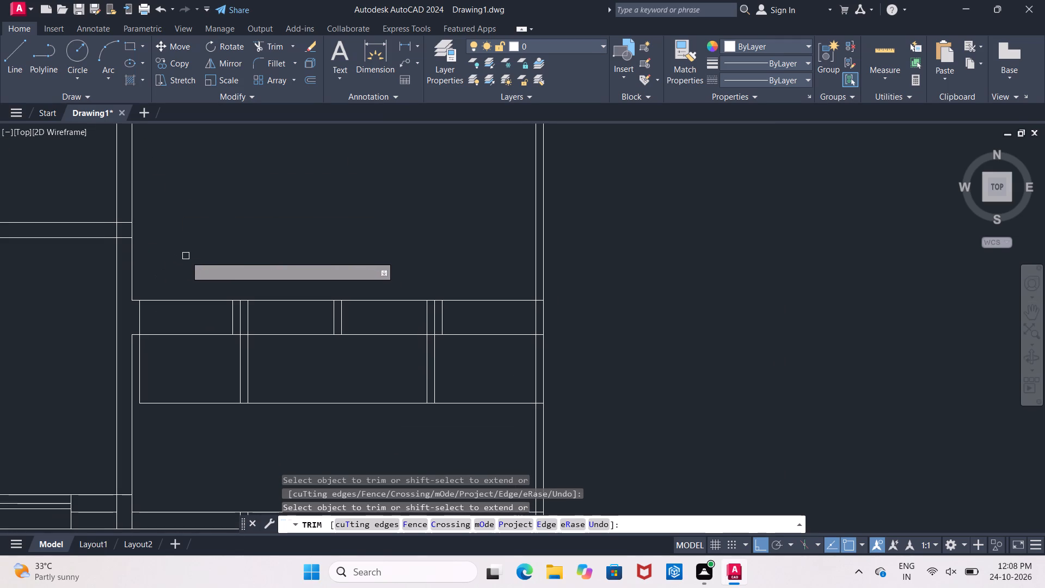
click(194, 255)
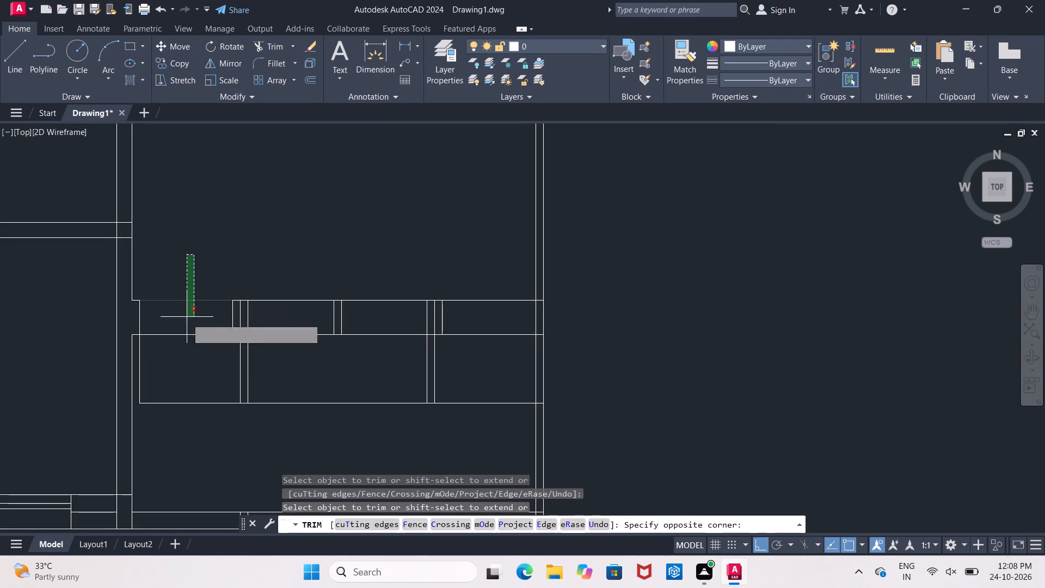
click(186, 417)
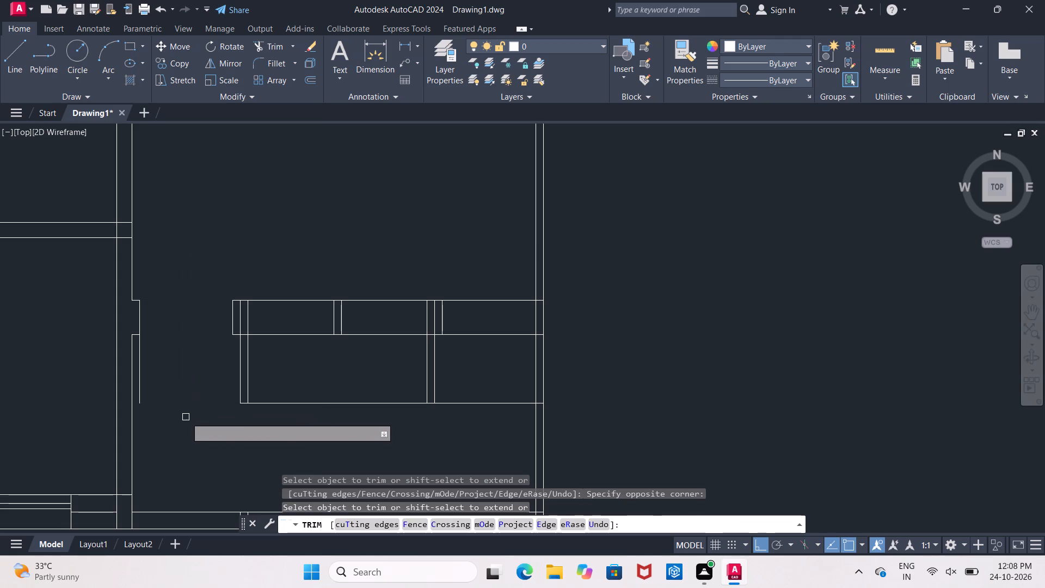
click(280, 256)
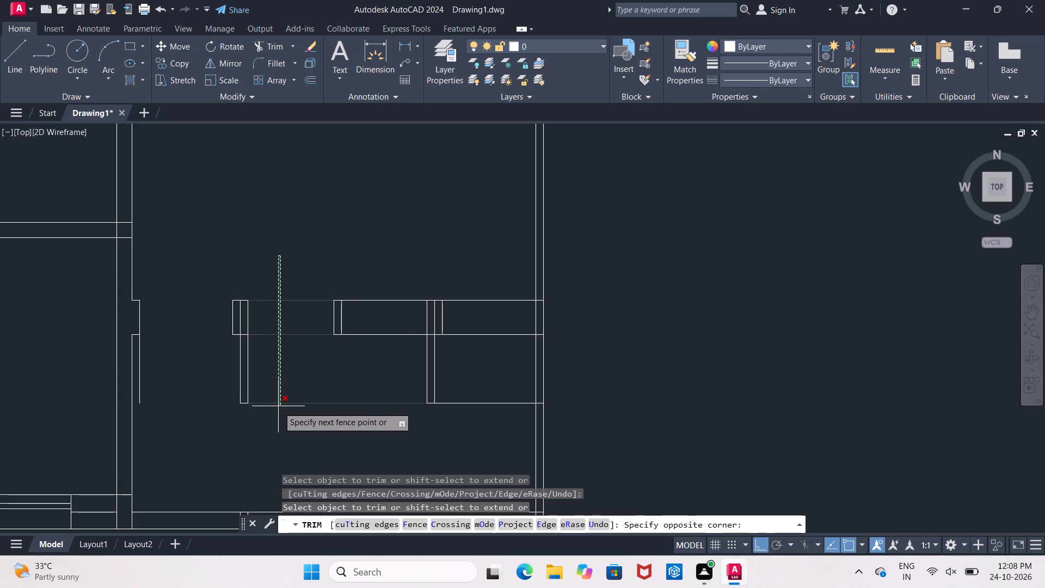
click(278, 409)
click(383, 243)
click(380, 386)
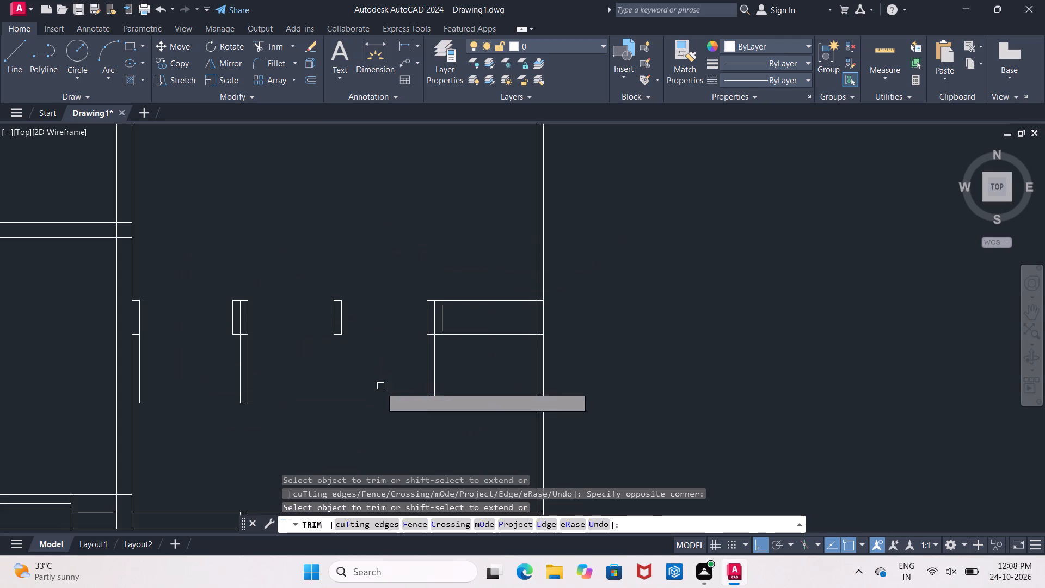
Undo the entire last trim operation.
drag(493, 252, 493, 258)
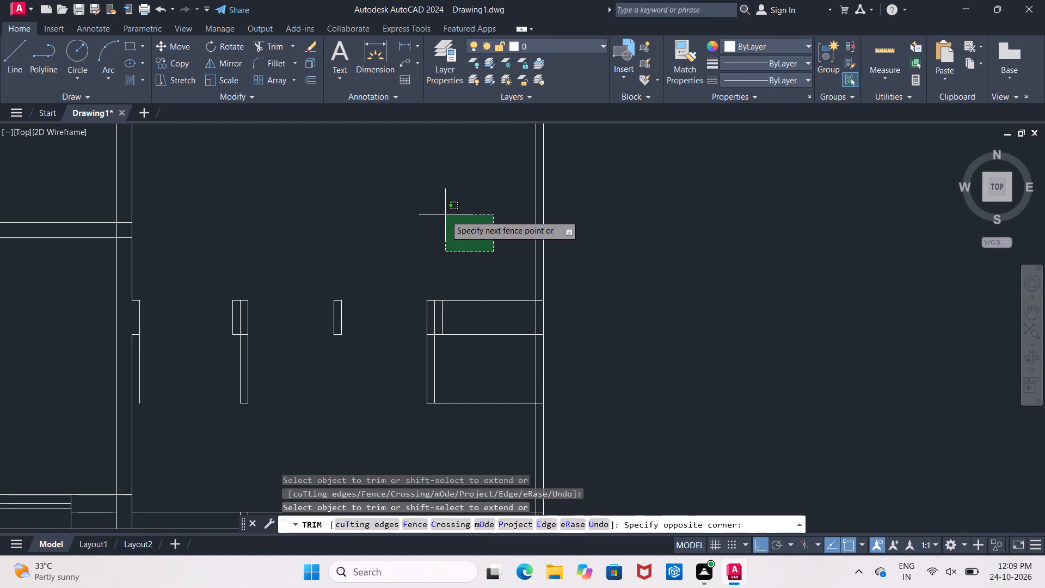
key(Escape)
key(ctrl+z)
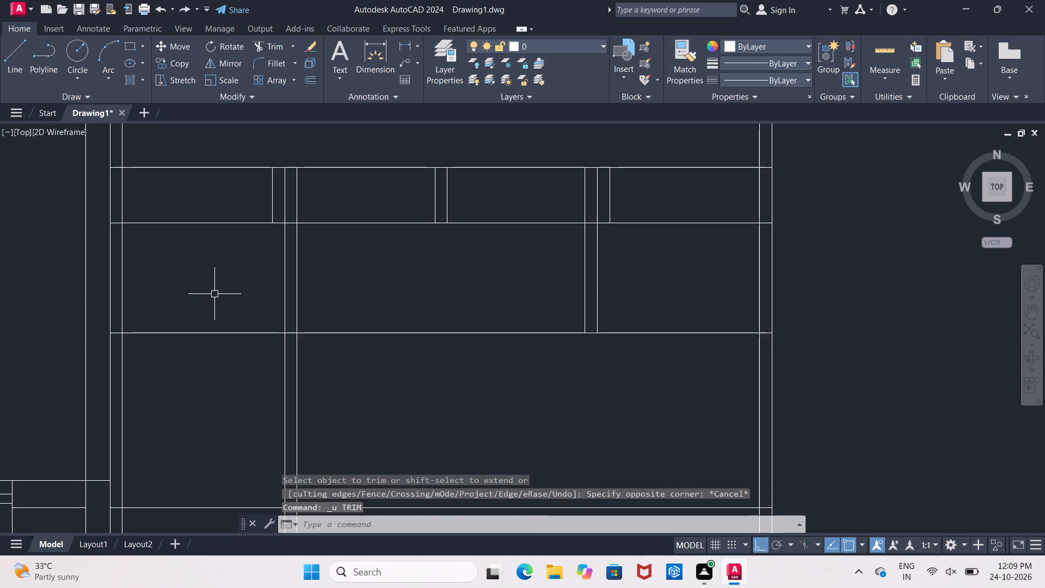
Offset the bay's left boundary line 9" into the bay.
scroll(224, 287, down, 3)
middle_drag(226, 286, 233, 310)
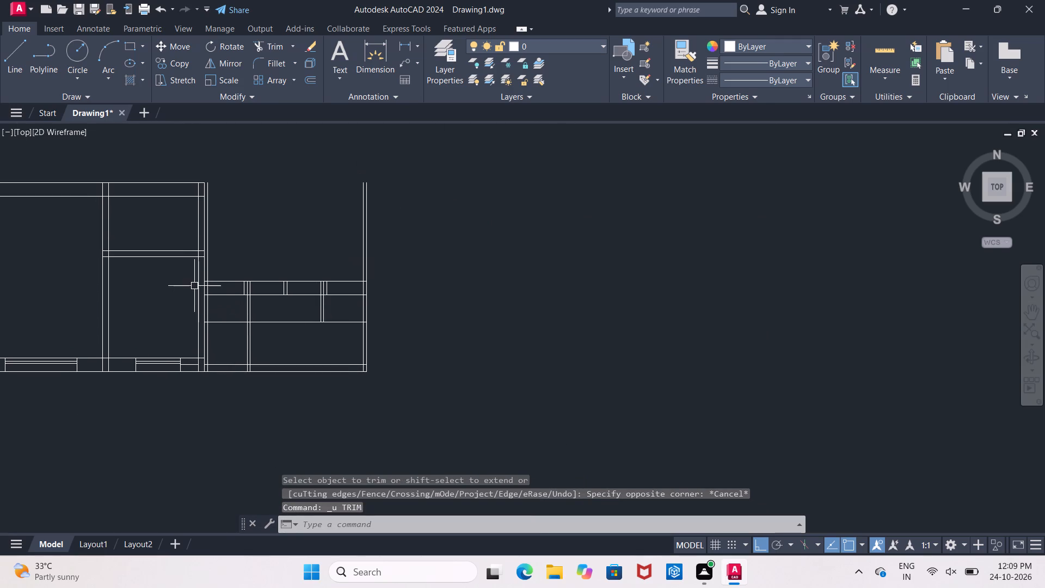
scroll(194, 285, up, 2)
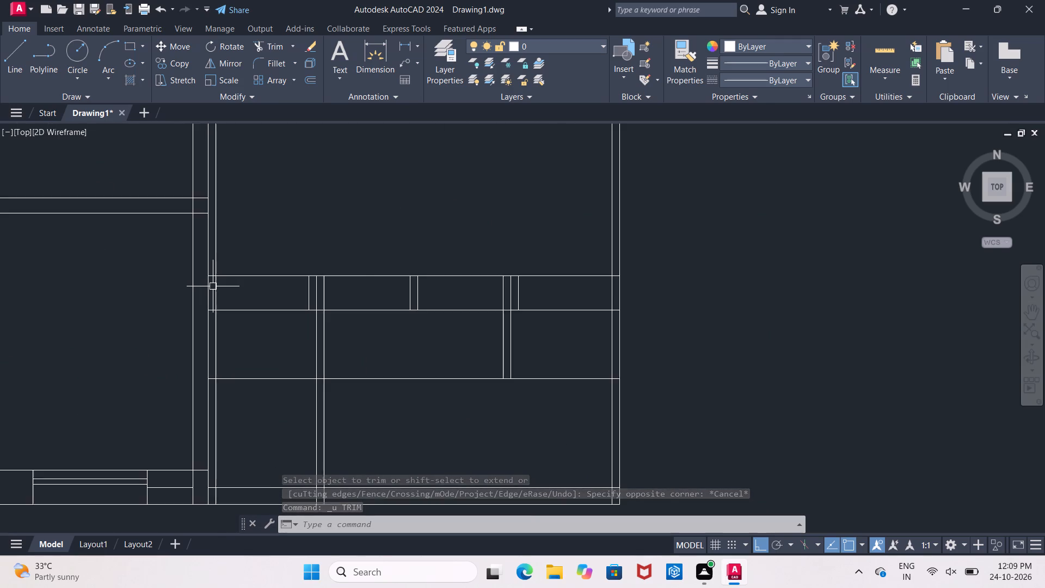
scroll(213, 286, up, 4)
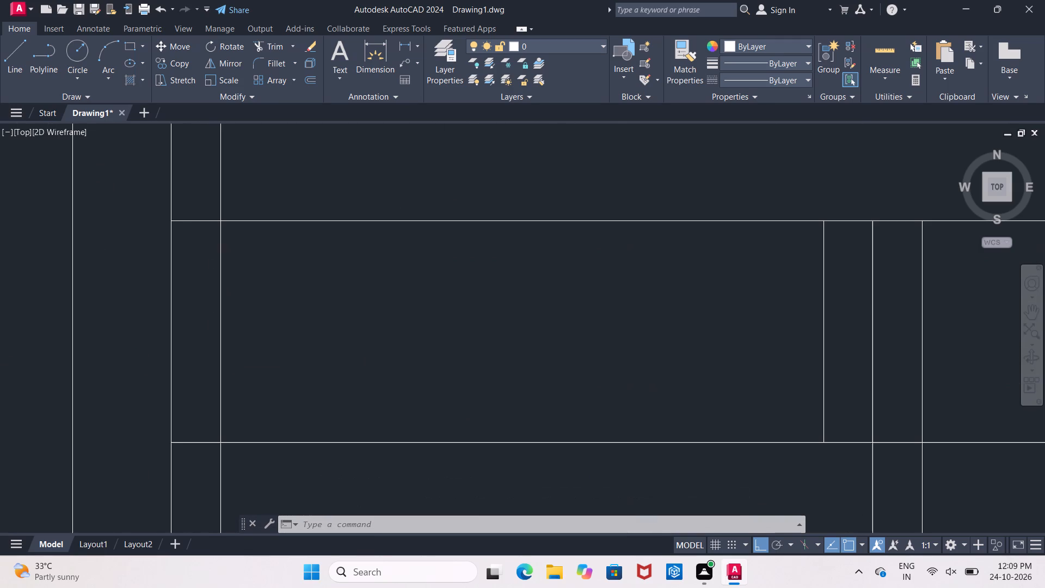
scroll(213, 286, up, 1)
scroll(213, 286, down, 4)
middle_drag(213, 286, 210, 322)
scroll(252, 275, up, 1)
key(Escape)
key(o)
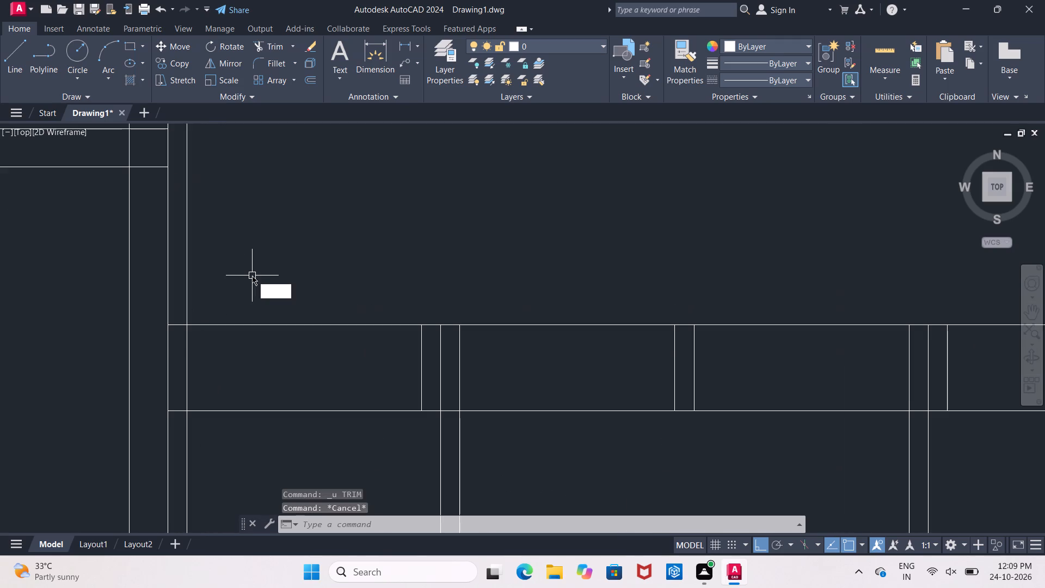
key(Return)
text(9")
key(Return)
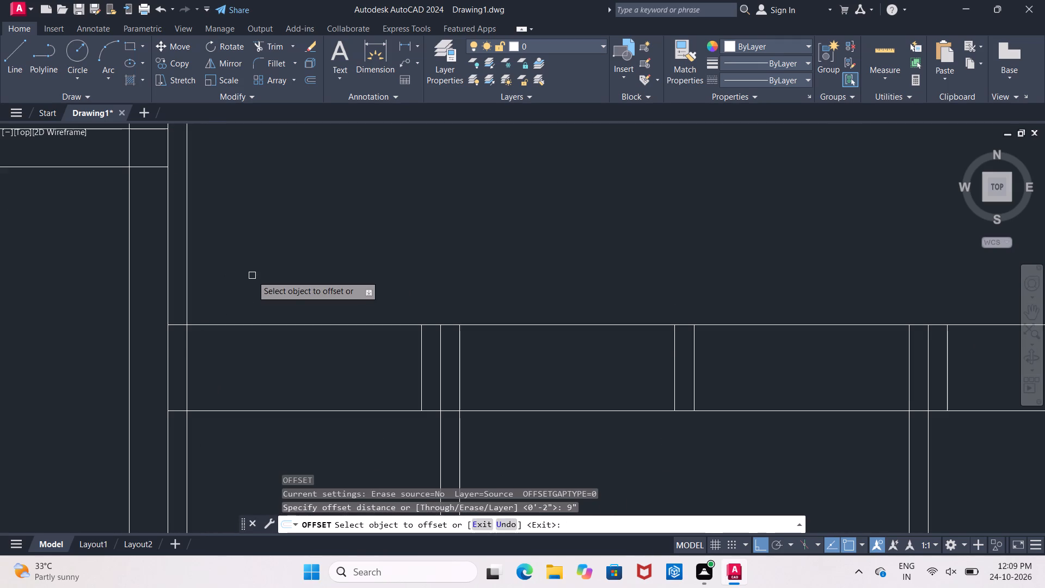
click(165, 354)
click(205, 360)
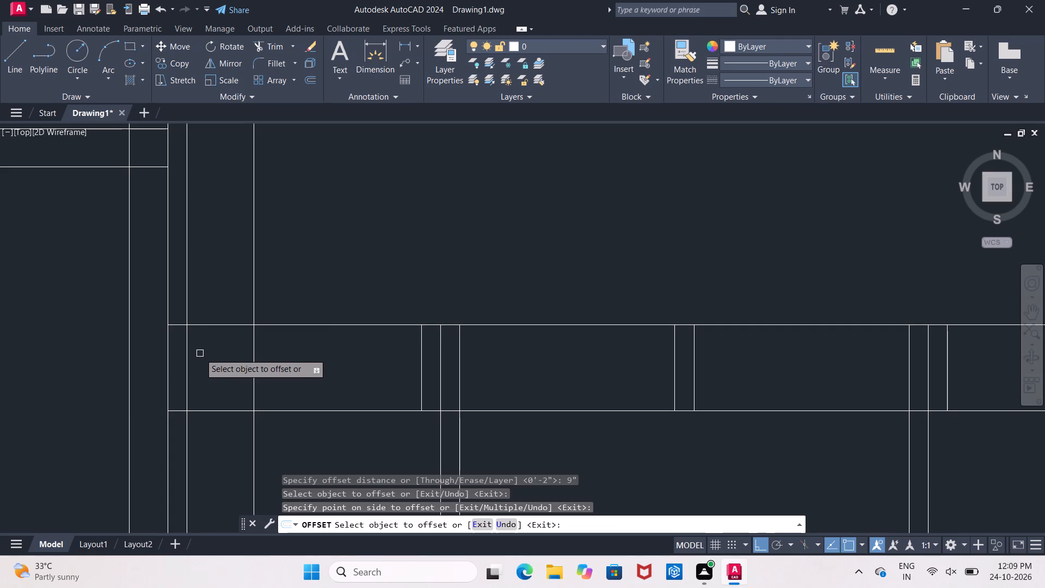
Offset the new vertical line another 2" toward the bay's interior.
key(Return)
key(Return)
text(2")
key(Return)
click(256, 377)
click(311, 379)
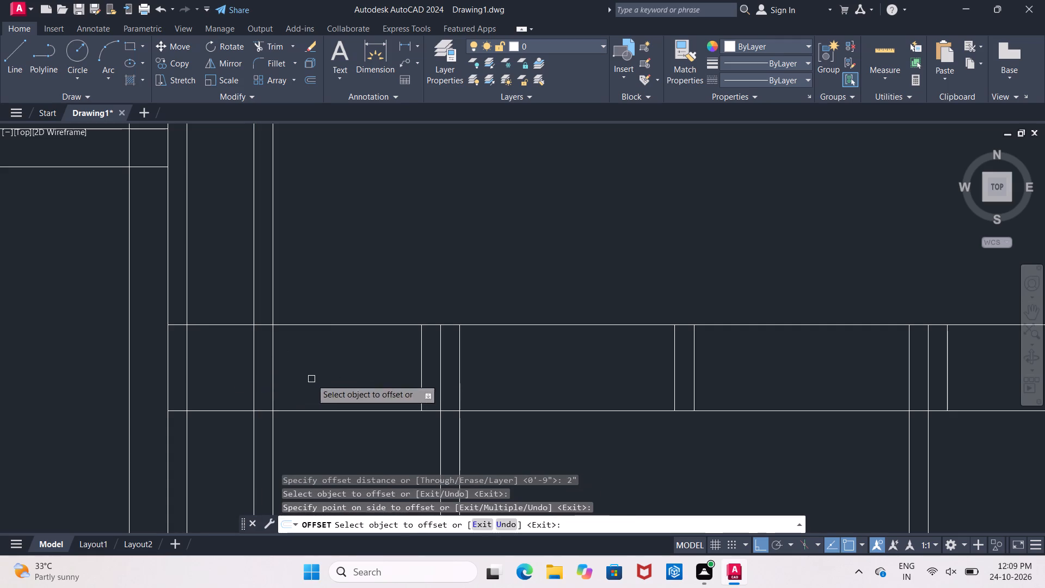
key(Escape)
key(Escape)
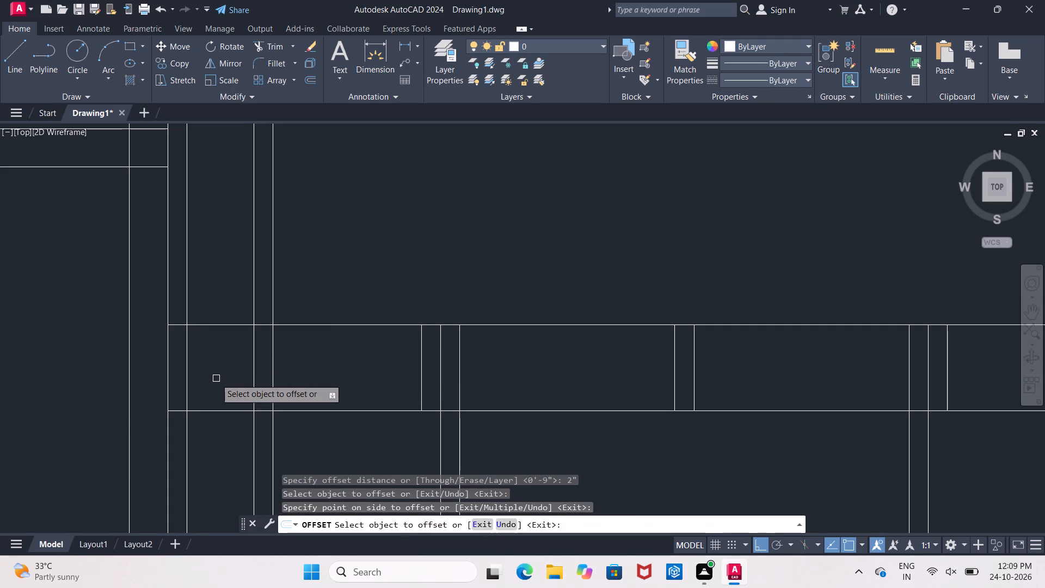
Erase the vertical line 2" inside the bay's left boundary.
click(189, 363)
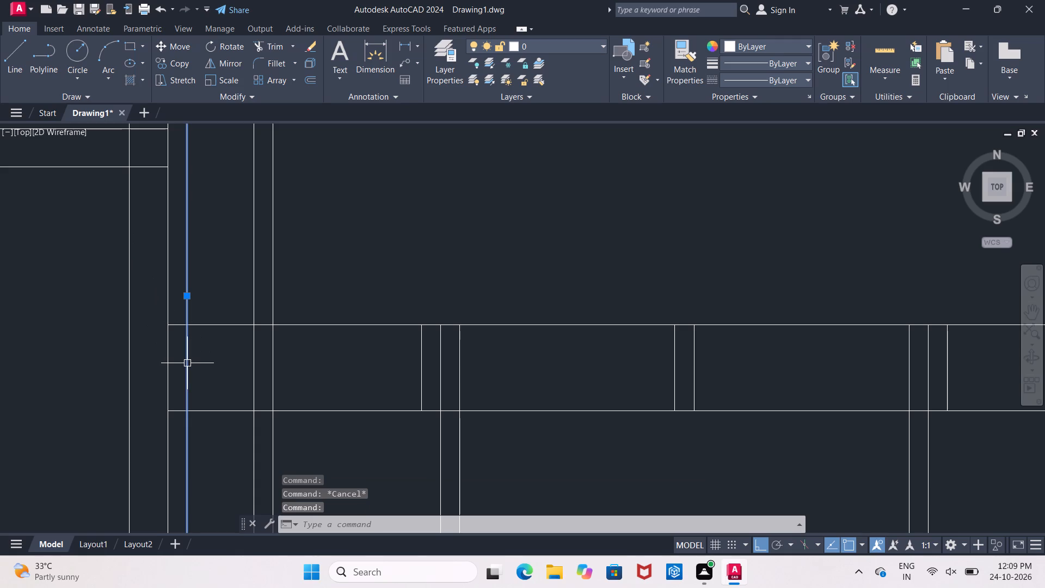
key(Delete)
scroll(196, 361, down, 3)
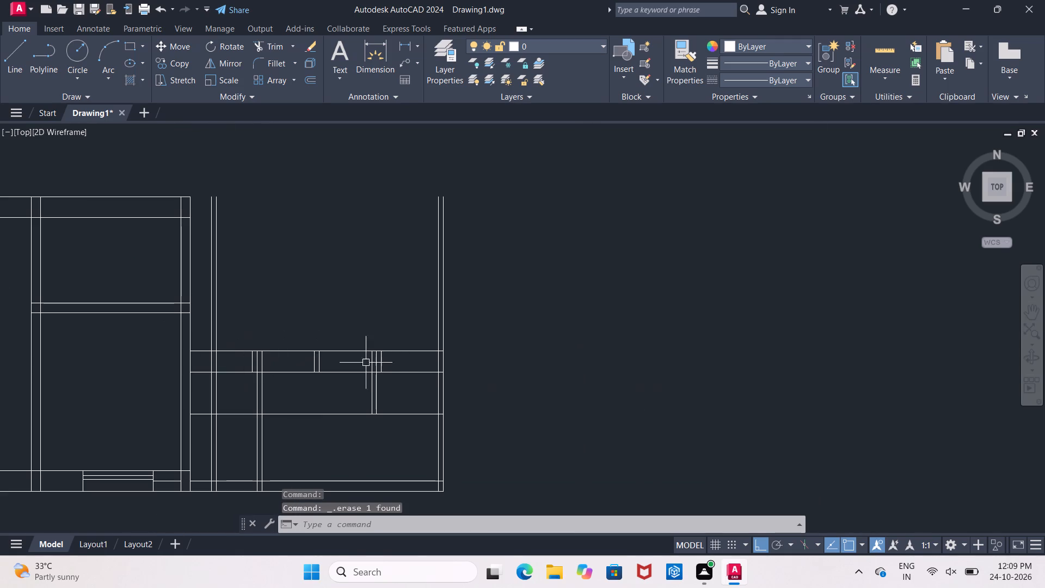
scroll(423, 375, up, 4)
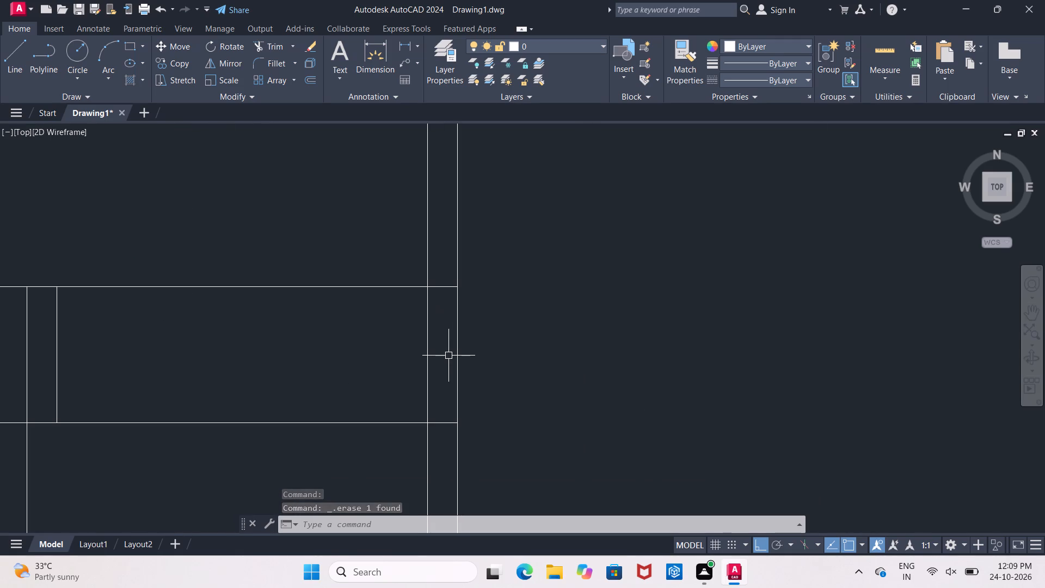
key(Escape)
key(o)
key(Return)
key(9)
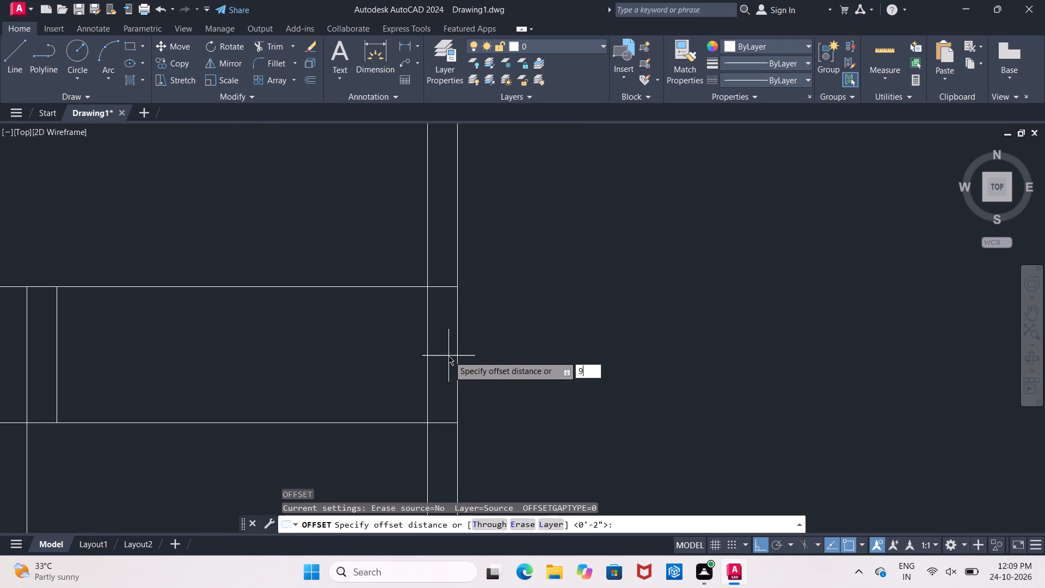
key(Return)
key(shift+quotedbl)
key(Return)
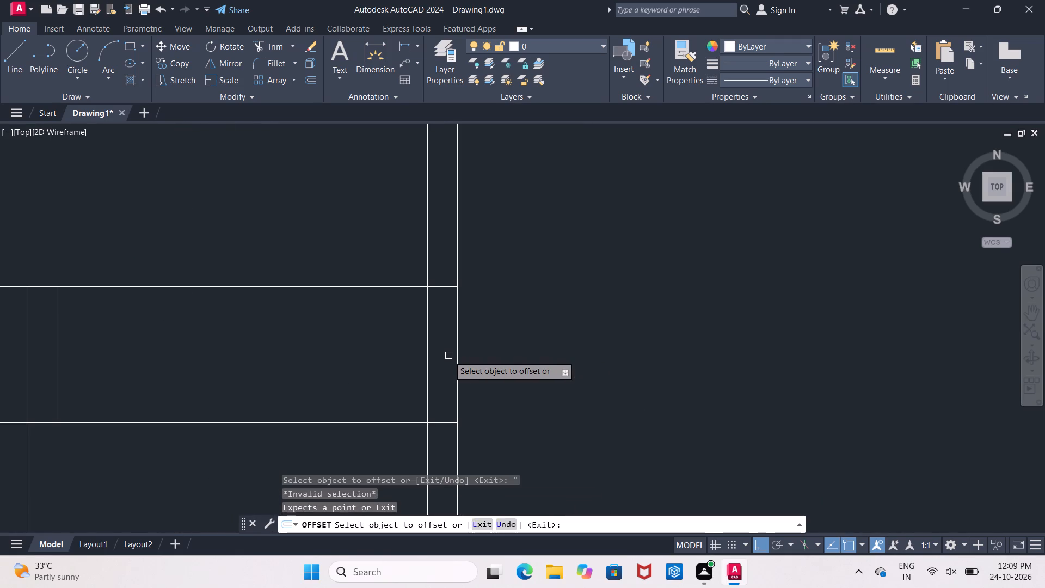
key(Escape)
Offset the bay's outer right wall line 9" into the bay.
key(o)
key(Return)
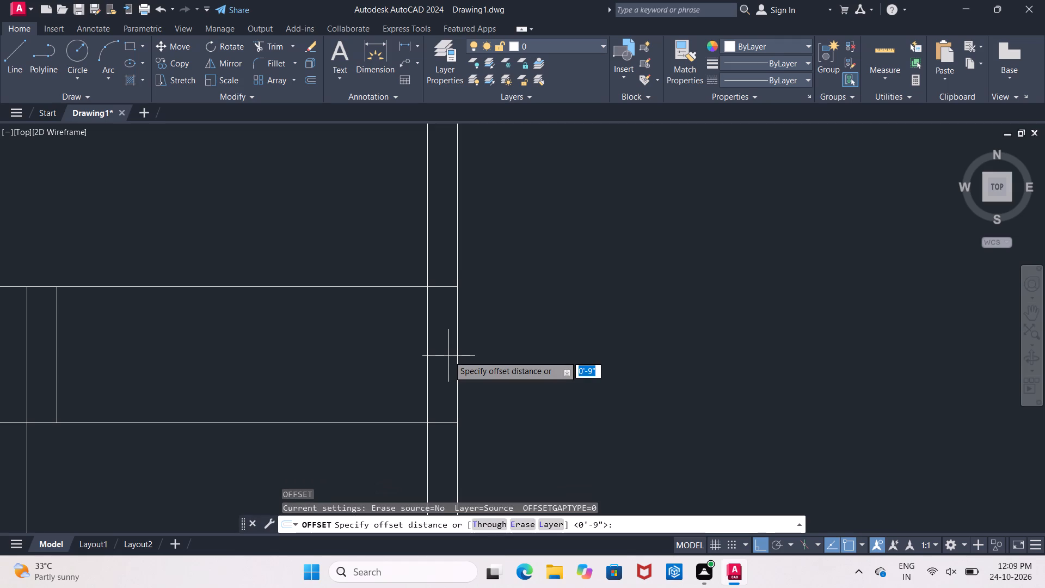
text(9")
key(Return)
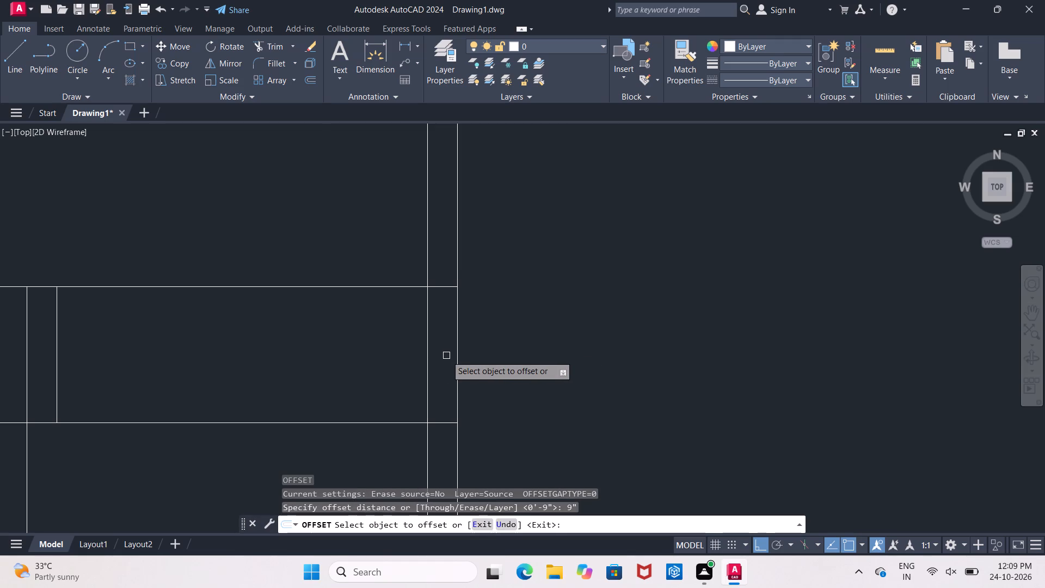
click(456, 370)
click(355, 370)
Offset the new vertical line inside the bay's right wall another 2" toward the bay's interior.
key(2)
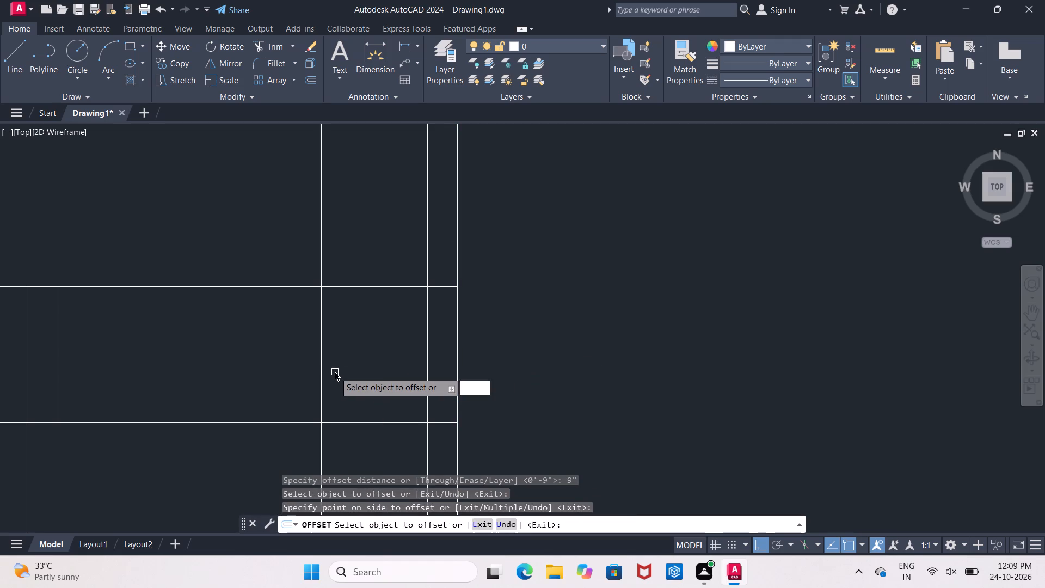
key(shift+quotedbl)
key(Return)
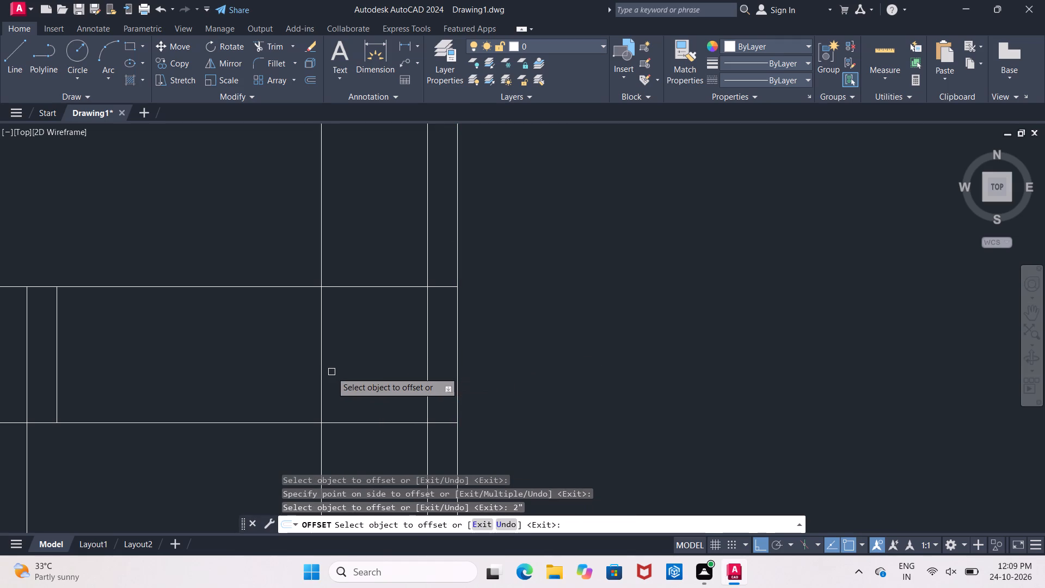
click(323, 378)
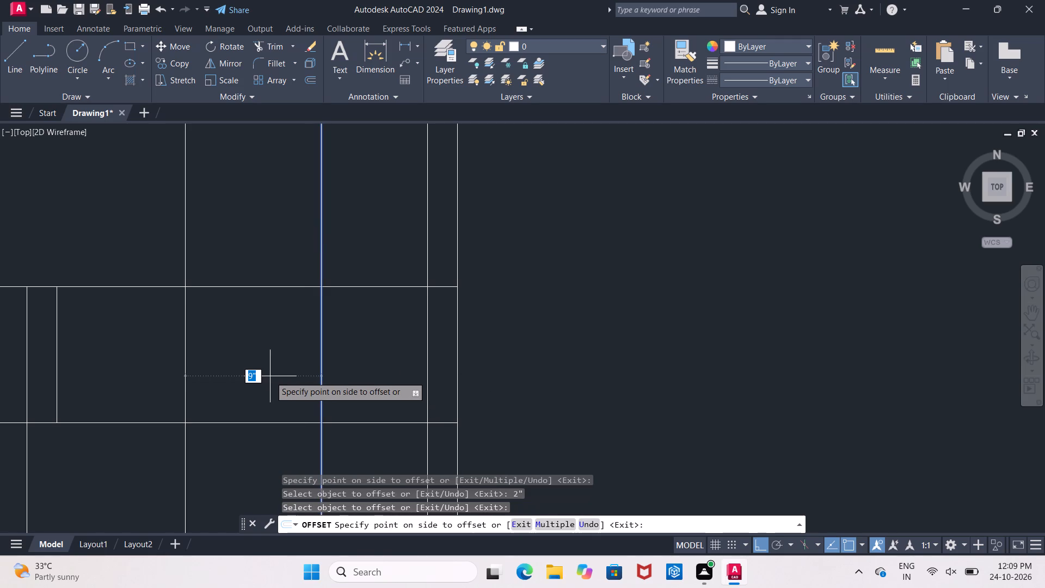
text(2")
key(Return)
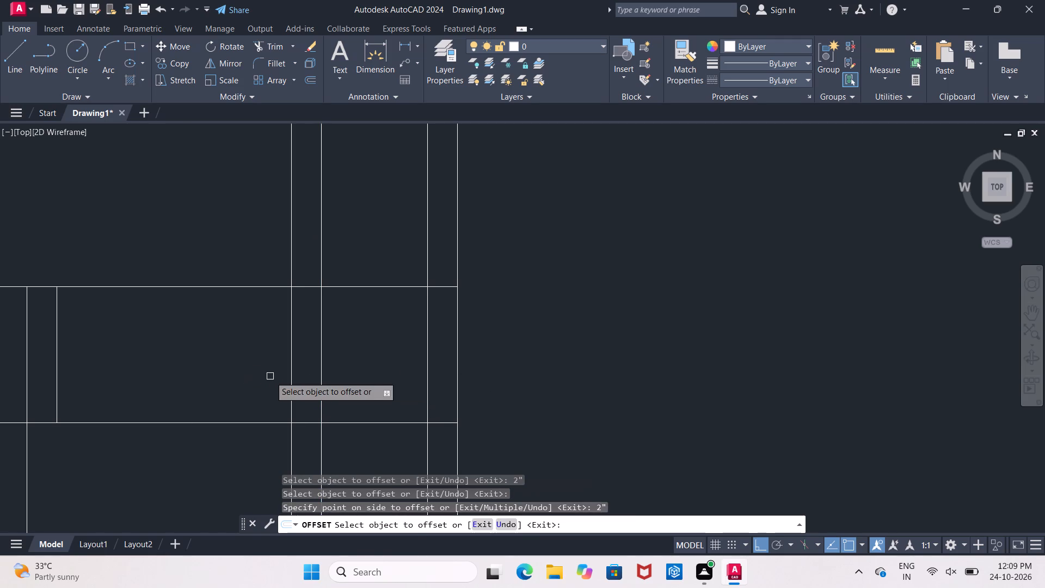
click(244, 370)
key(Escape)
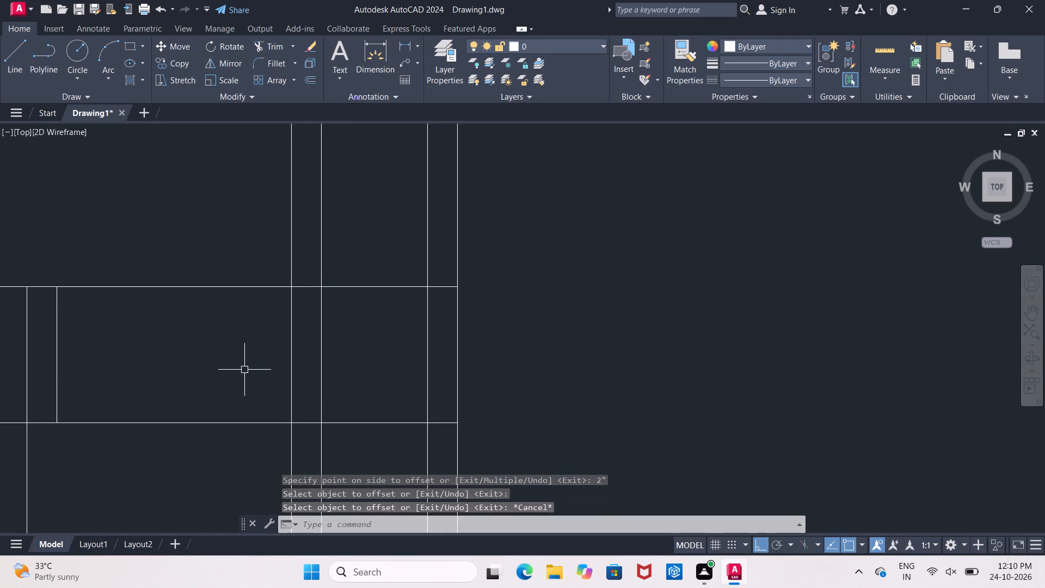
Erase the vertical line 2" inside the bay's outer right wall line.
click(427, 359)
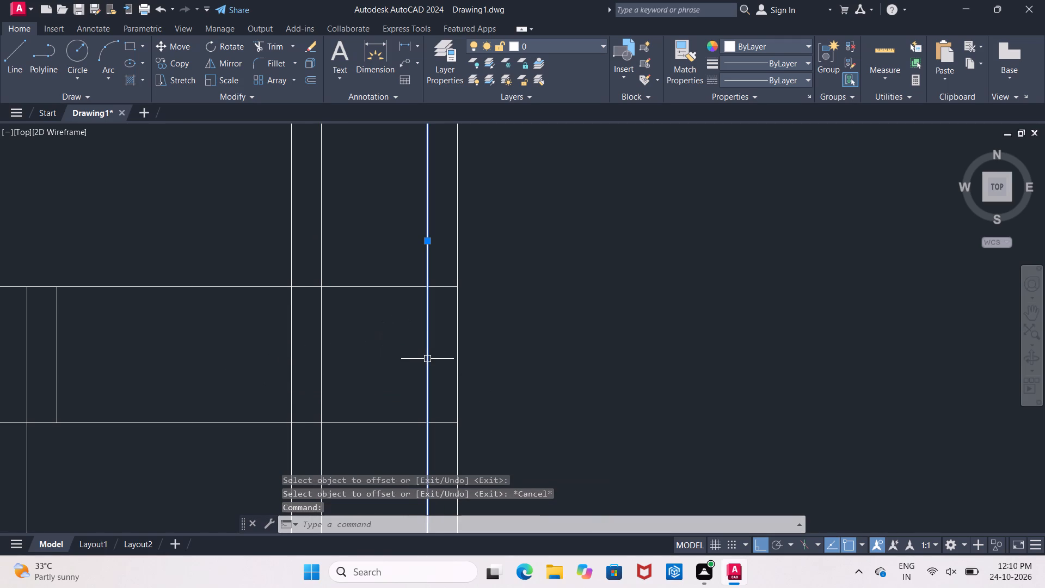
key(Delete)
Trim the divider lines crossing the open areas directly above and below the bay's three horizontal lines.
text(tr)
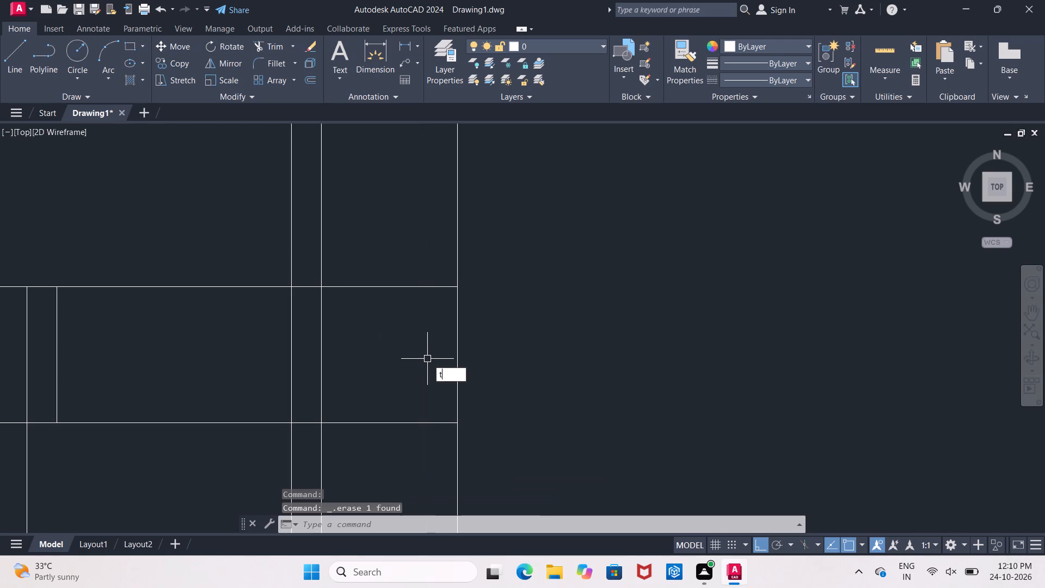
key(Return)
key(Return)
scroll(425, 356, down, 3)
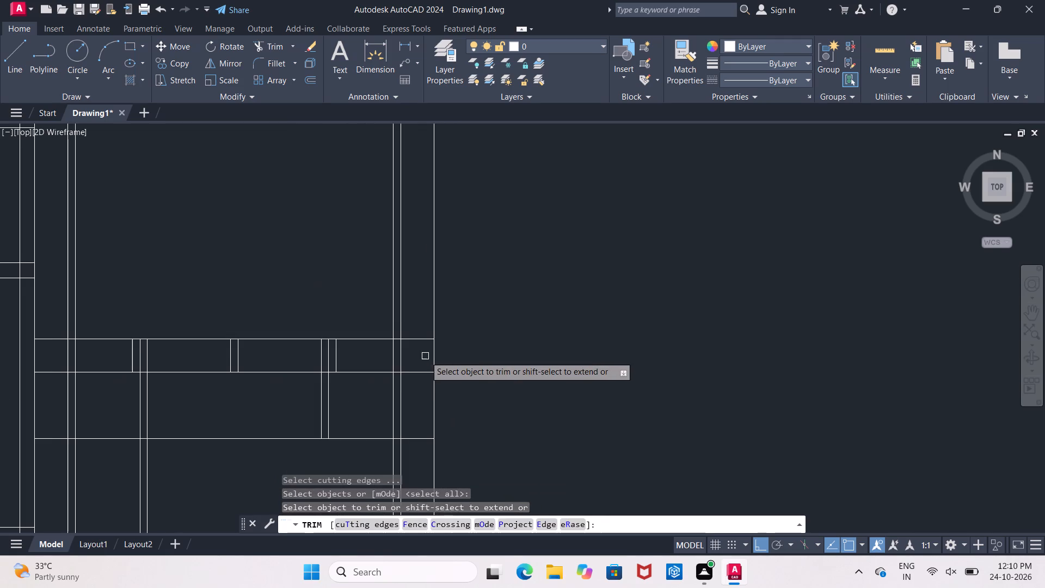
middle_drag(310, 389, 355, 318)
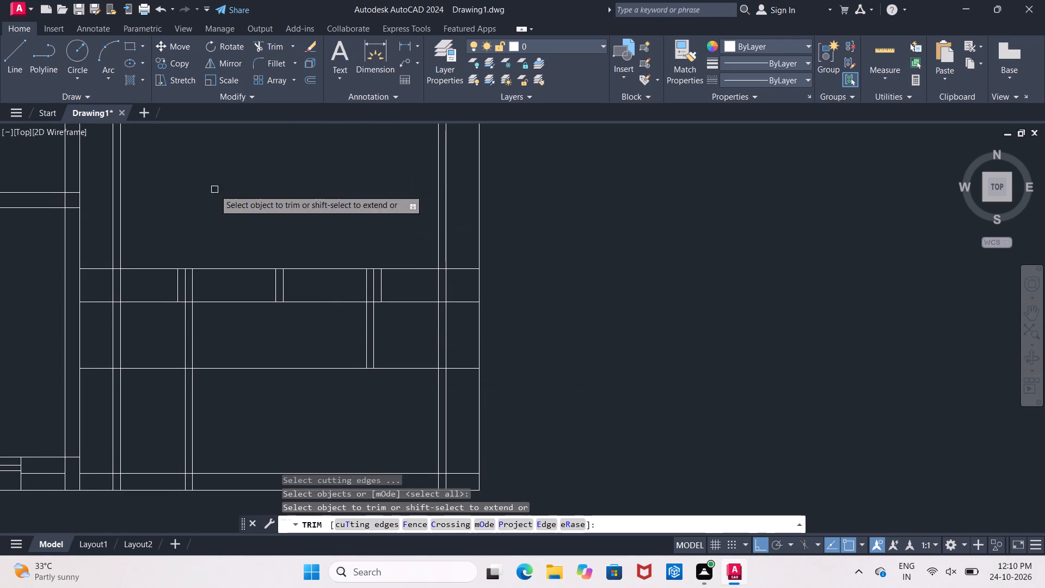
click(94, 405)
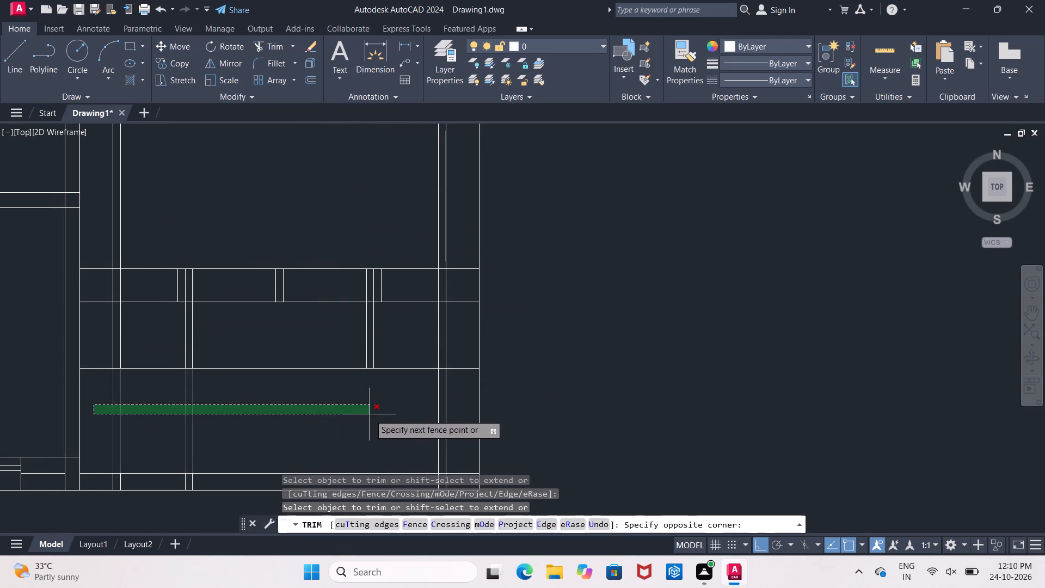
click(451, 409)
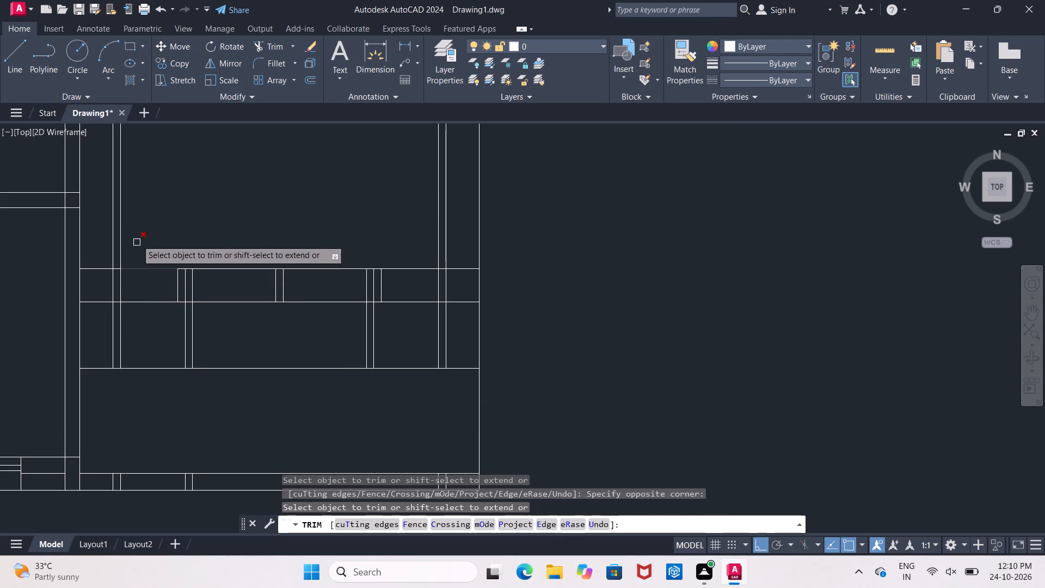
drag(96, 225, 104, 226)
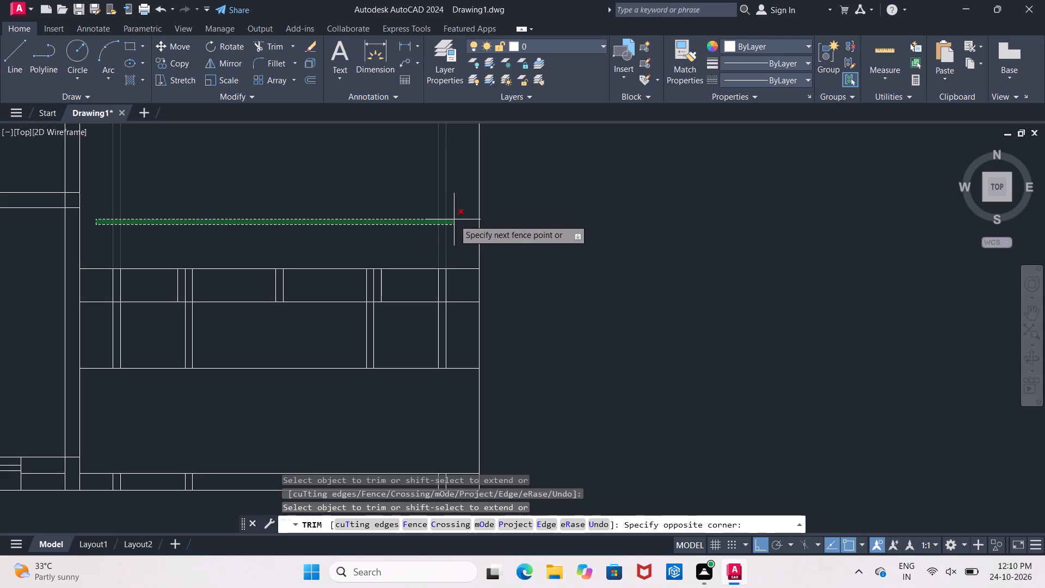
click(454, 219)
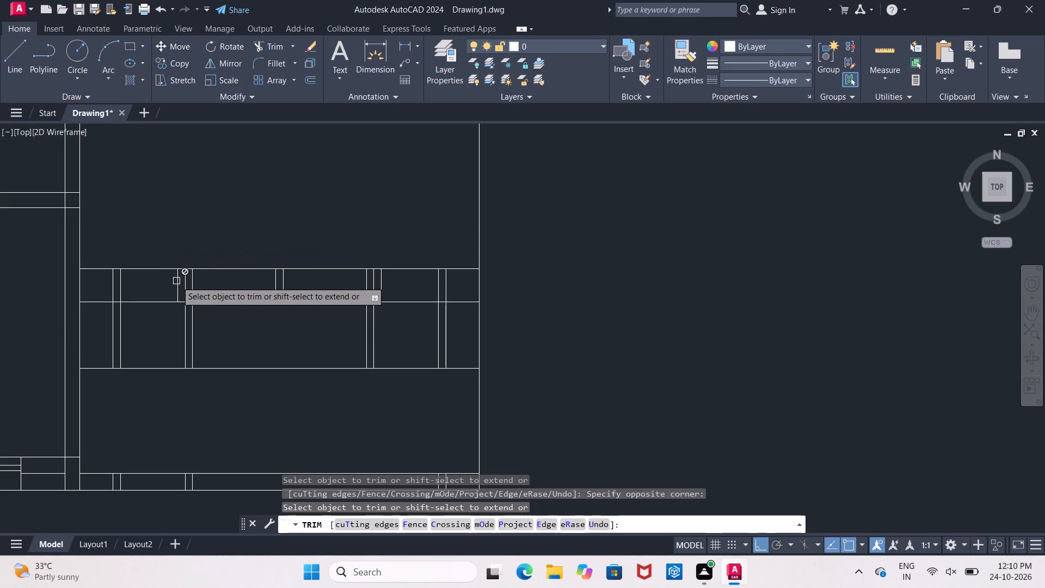
key(Escape)
Erase the two extra short vertical lines beside the second and fourth dividers.
click(176, 281)
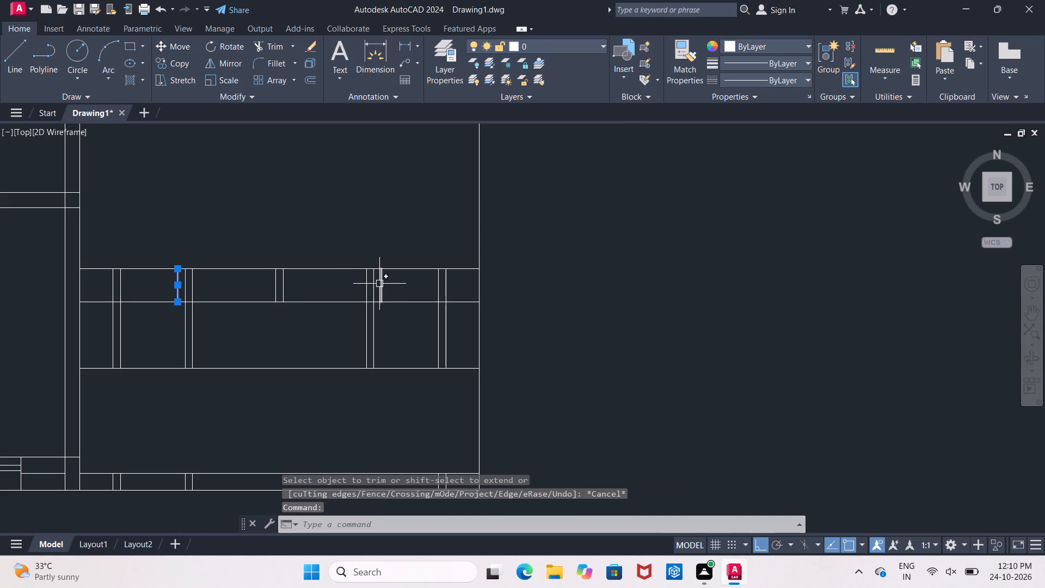
click(379, 284)
key(Delete)
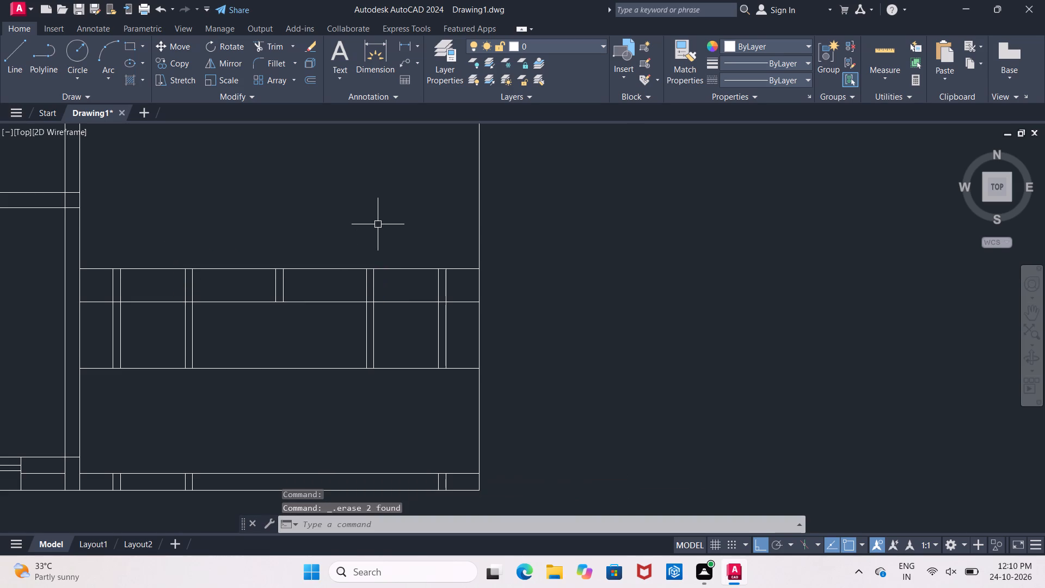
Trim the bay's horizontal lines between the five dividers, plus the lowest one between the left wall and first divider.
text(tr)
key(space)
key(space)
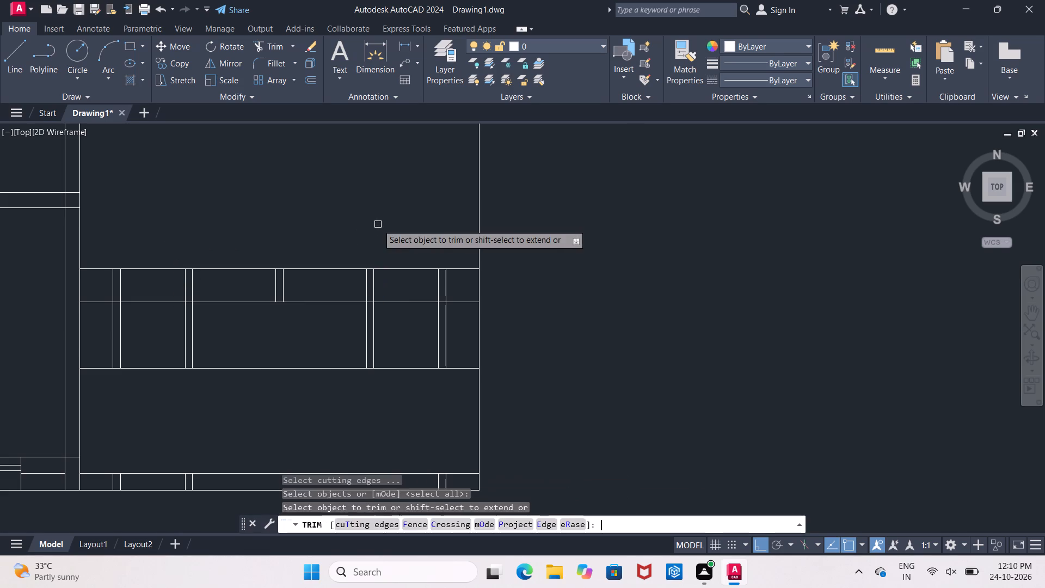
click(159, 242)
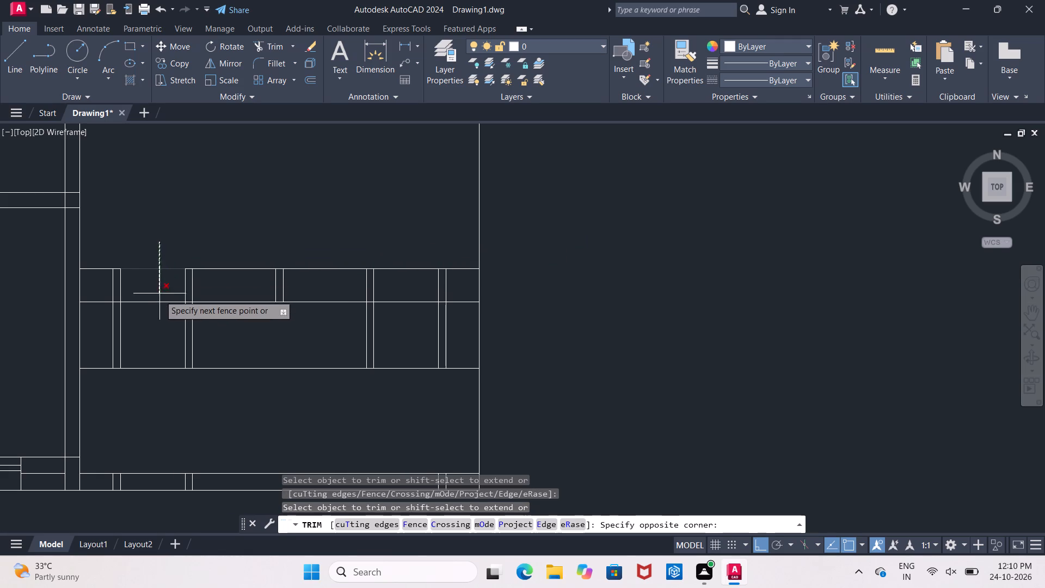
click(159, 384)
click(232, 222)
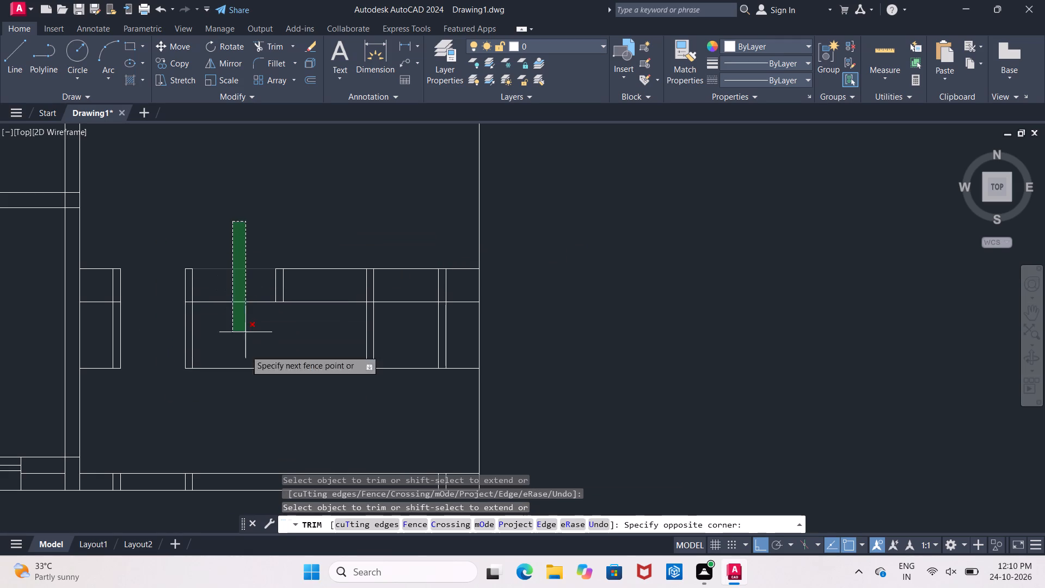
click(245, 401)
drag(339, 200, 339, 212)
drag(335, 407, 336, 405)
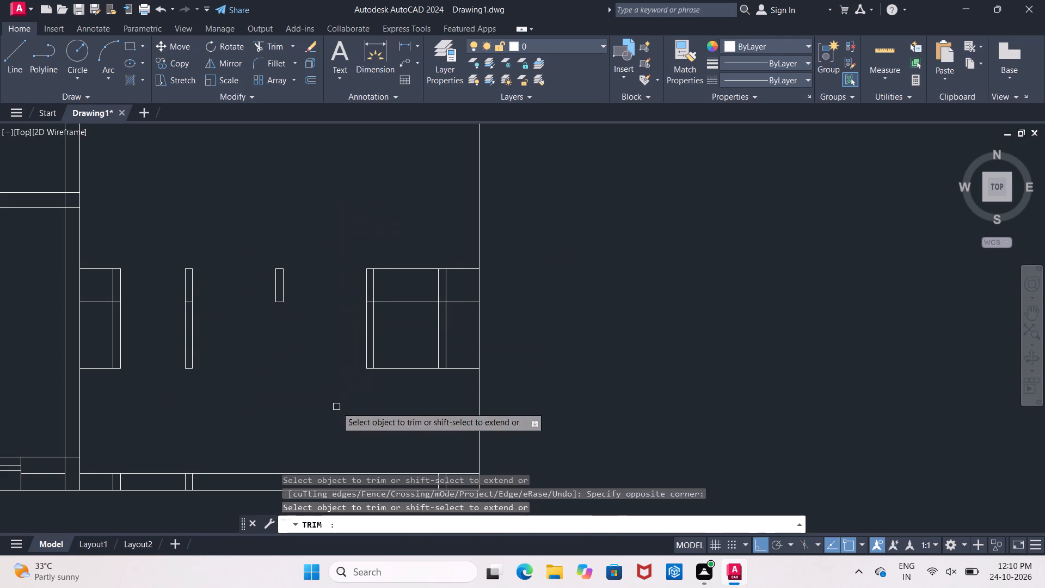
drag(336, 405, 335, 401)
drag(392, 213, 398, 225)
click(416, 402)
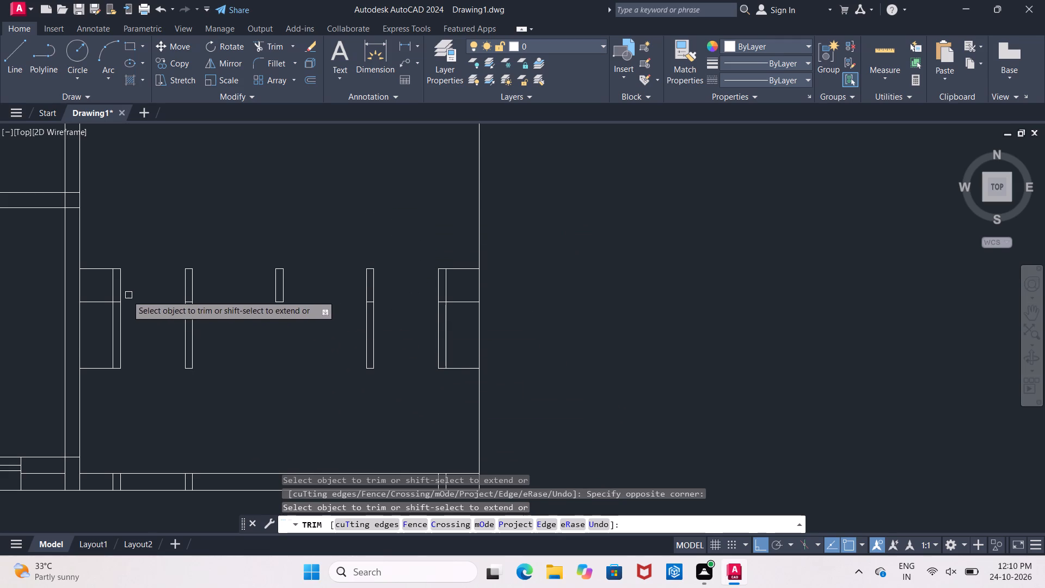
click(96, 367)
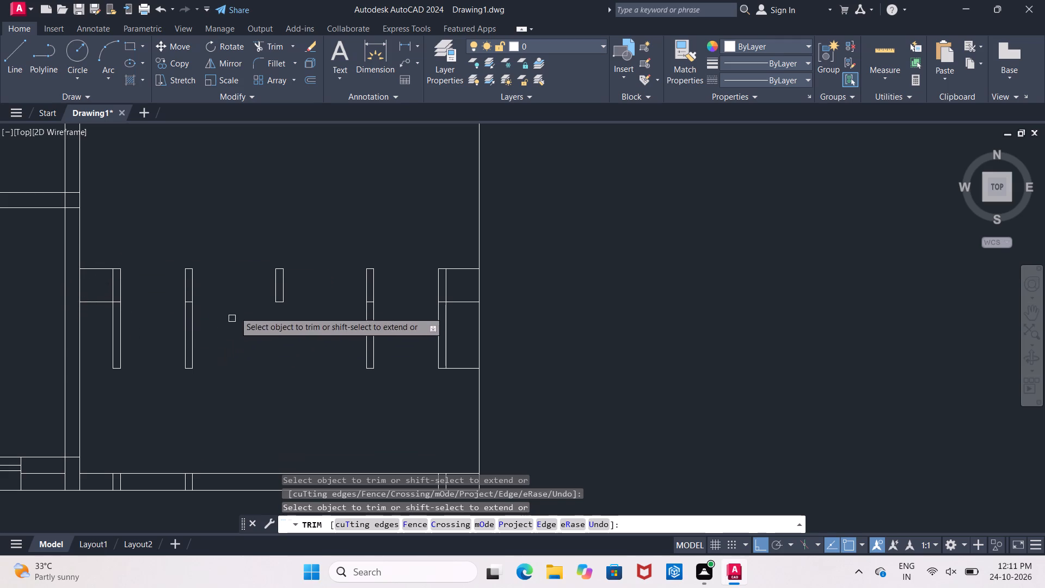
key(Escape)
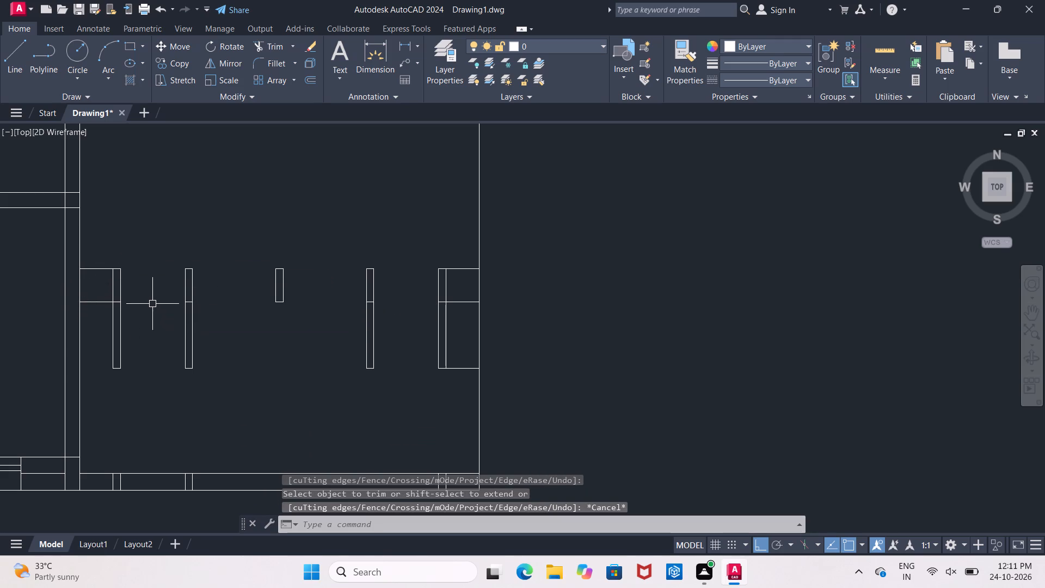
Trim both outer side lines between the two upper horizontals, and the lowest horizontal between the last divider and right wall.
key(t)
text(r)
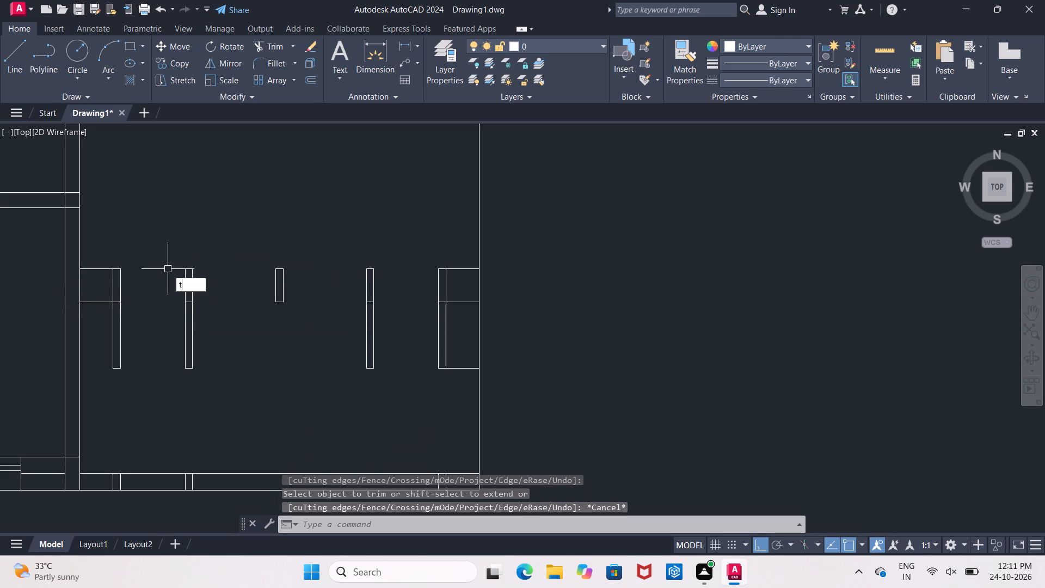
key(space)
key(space)
click(76, 286)
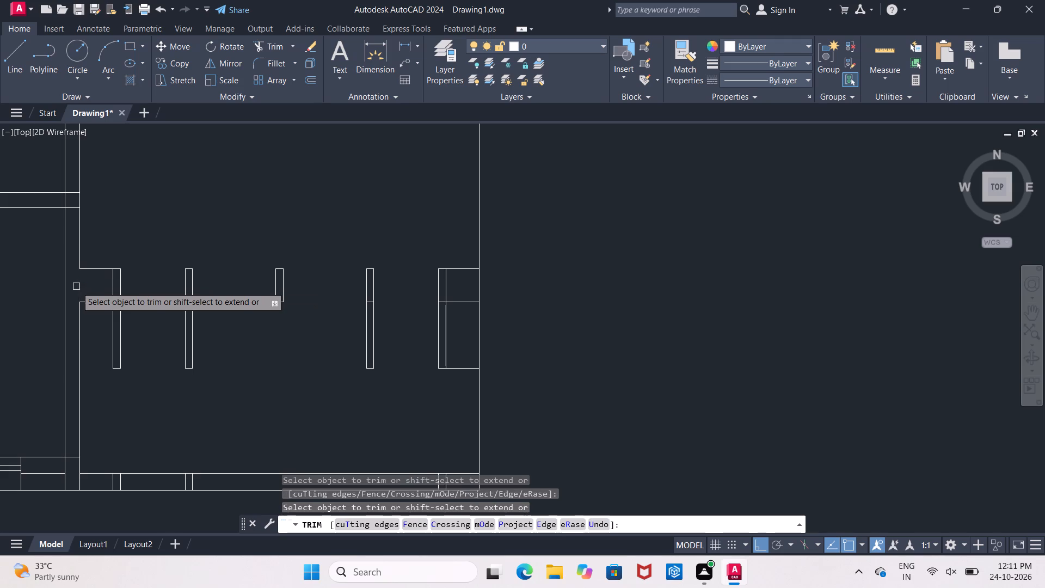
click(479, 292)
click(454, 365)
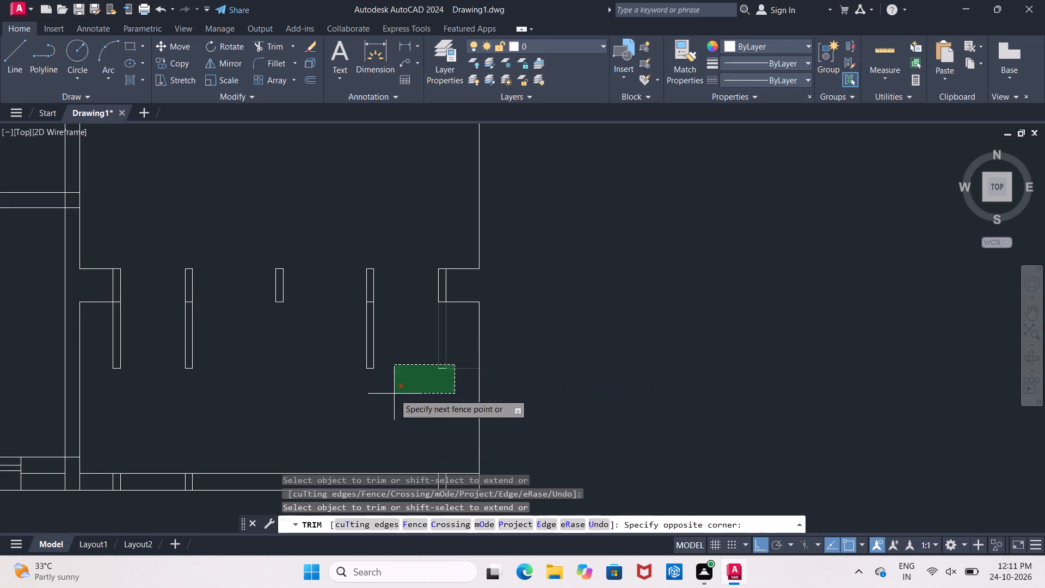
click(458, 382)
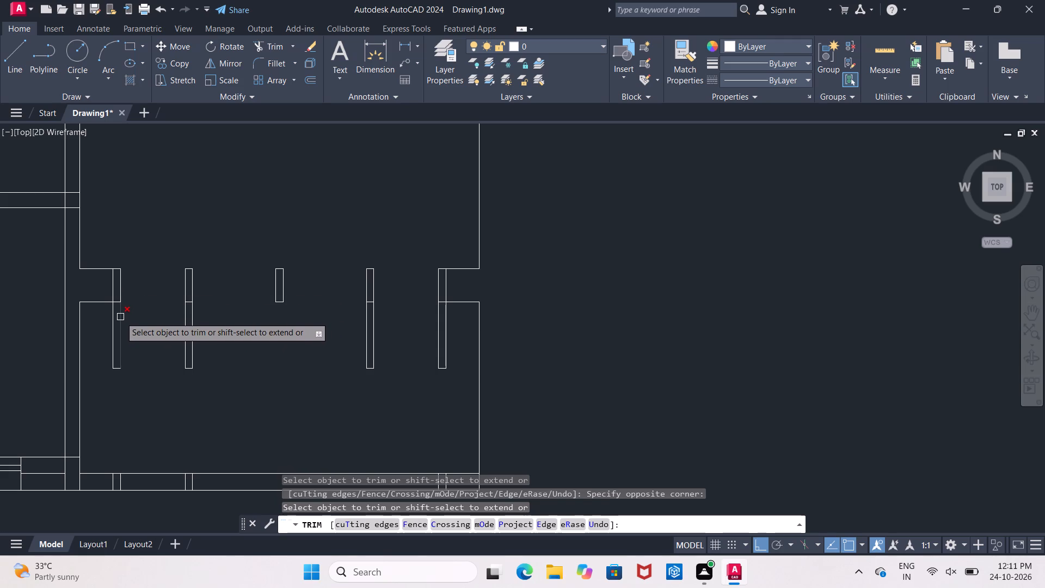
Trim the crossing segments where the leftmost and rightmost dividers meet the side walls, leaving clean L-shaped corners.
scroll(121, 305, up, 2)
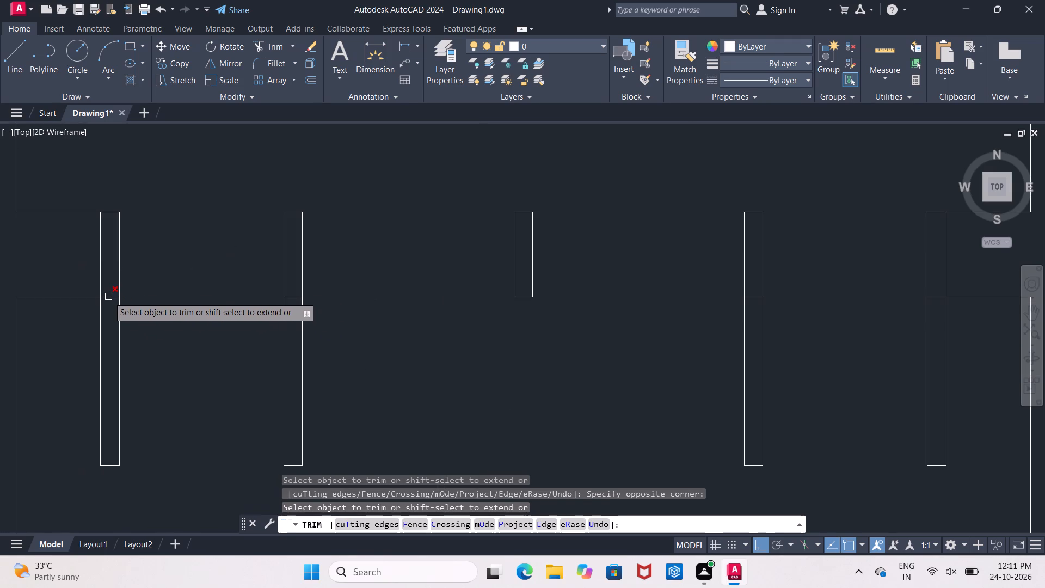
click(108, 297)
click(100, 280)
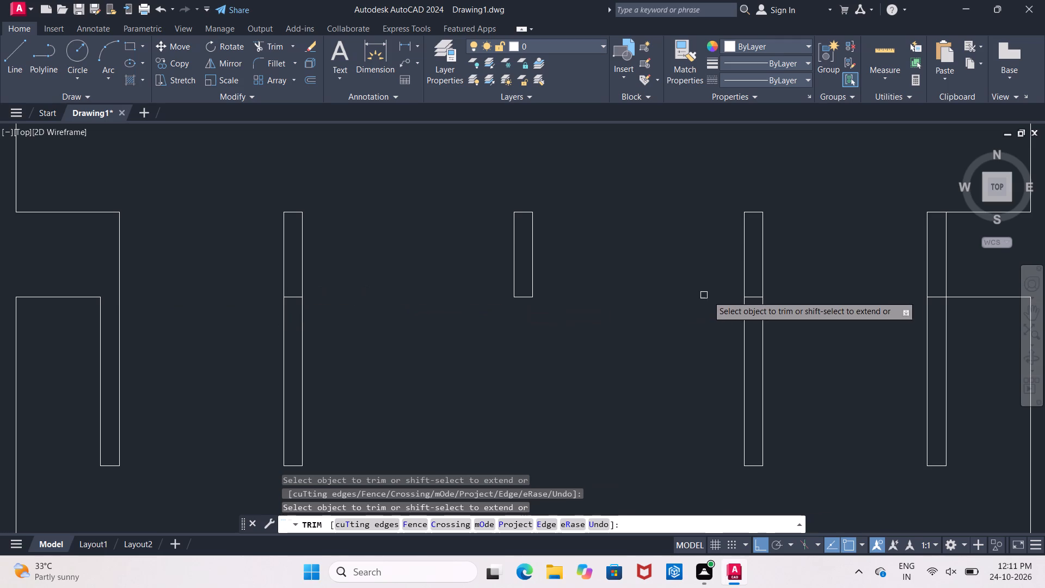
scroll(719, 294, down, 1)
middle_drag(683, 292, 496, 293)
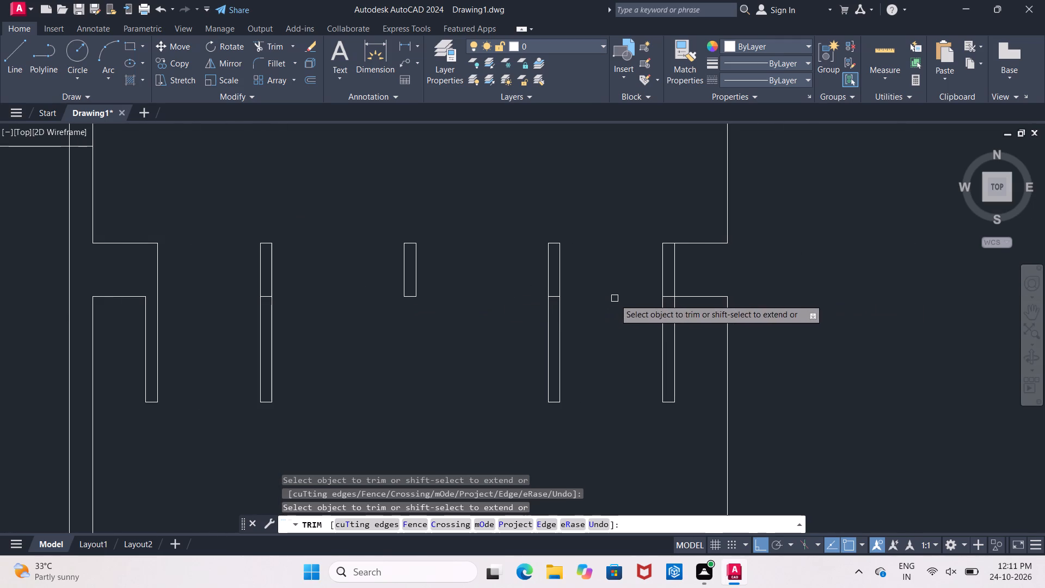
click(668, 298)
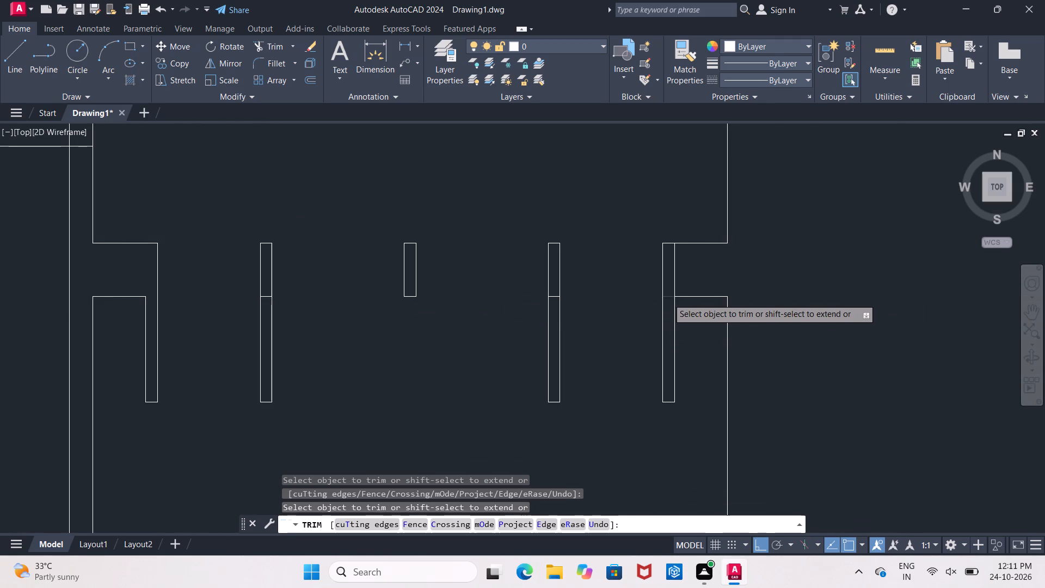
click(675, 277)
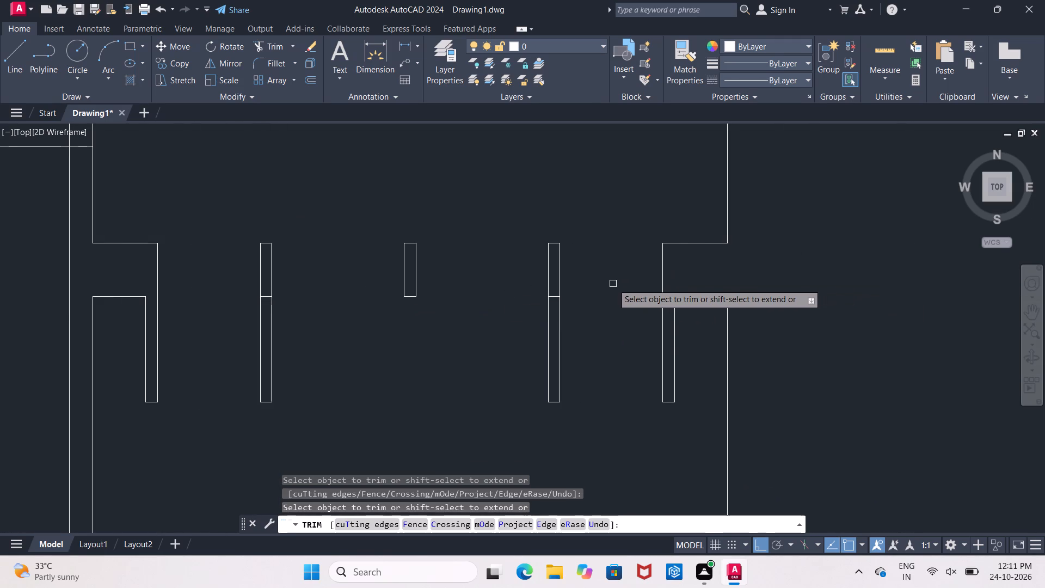
middle_click(610, 283)
key(Escape)
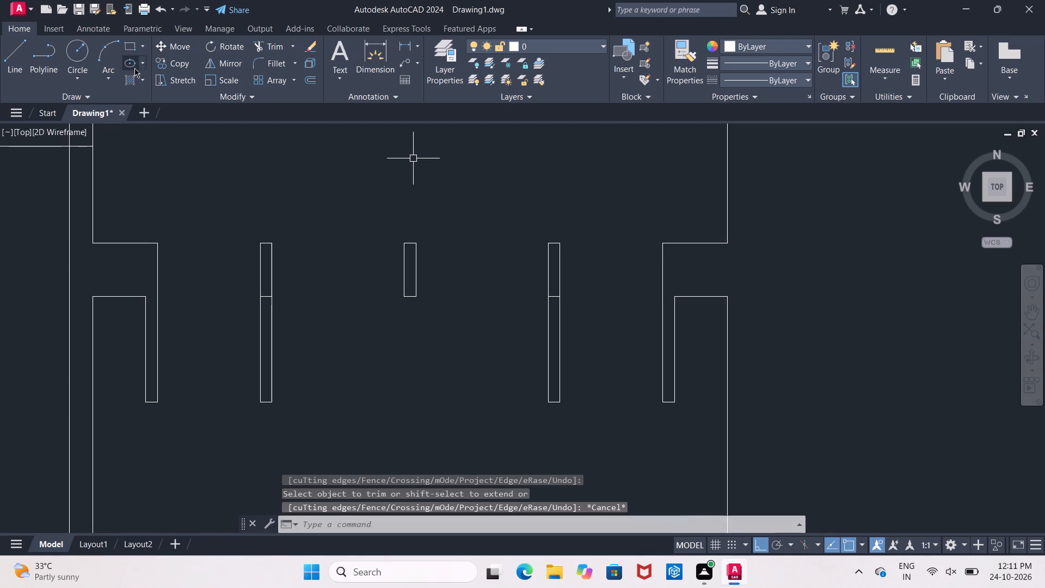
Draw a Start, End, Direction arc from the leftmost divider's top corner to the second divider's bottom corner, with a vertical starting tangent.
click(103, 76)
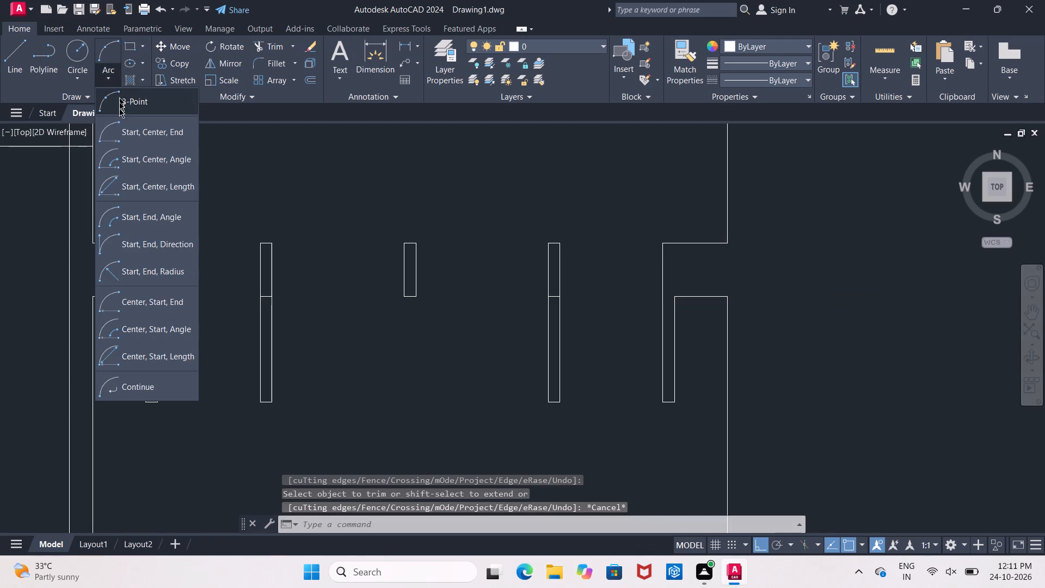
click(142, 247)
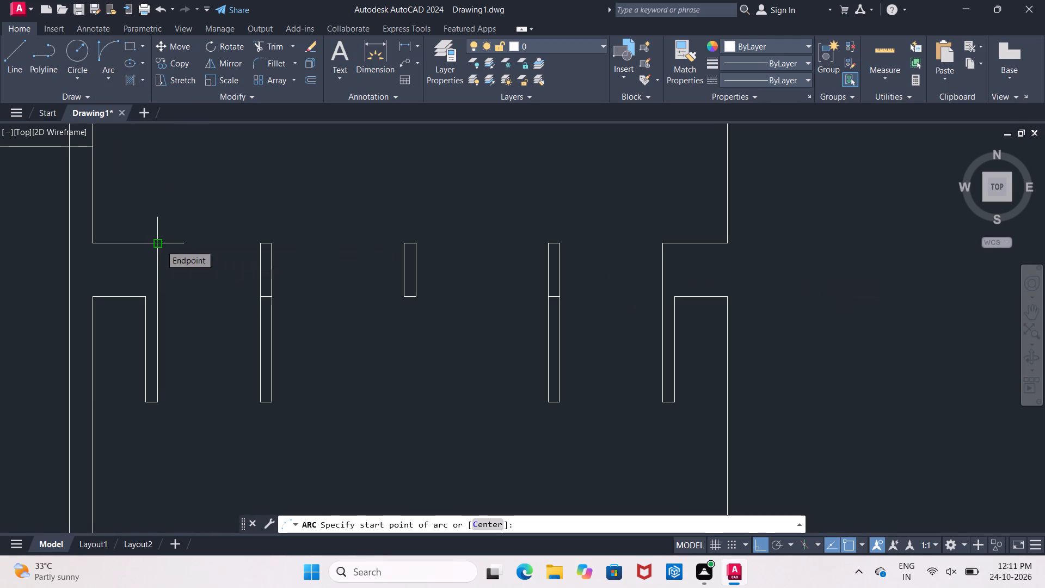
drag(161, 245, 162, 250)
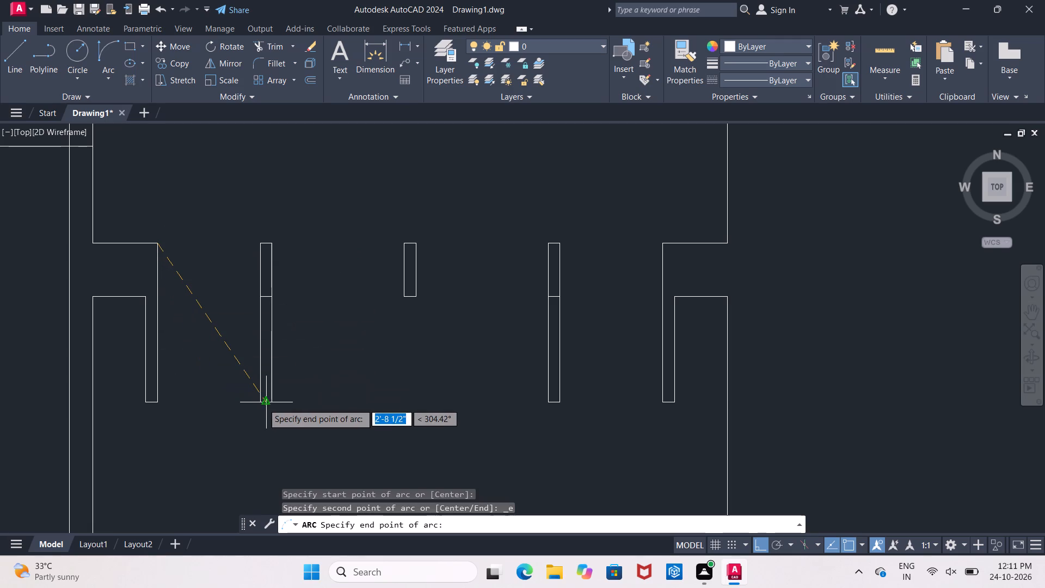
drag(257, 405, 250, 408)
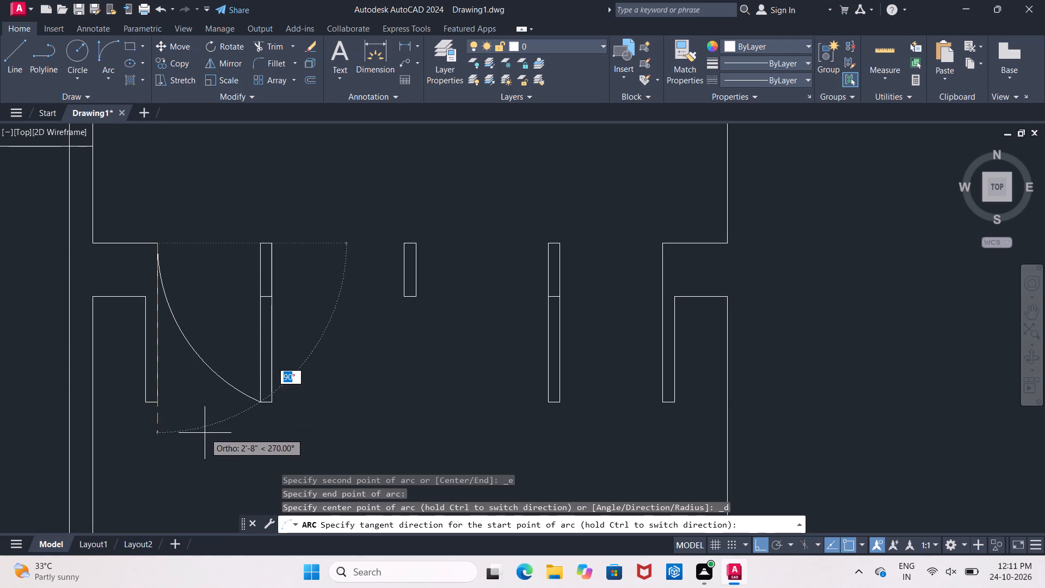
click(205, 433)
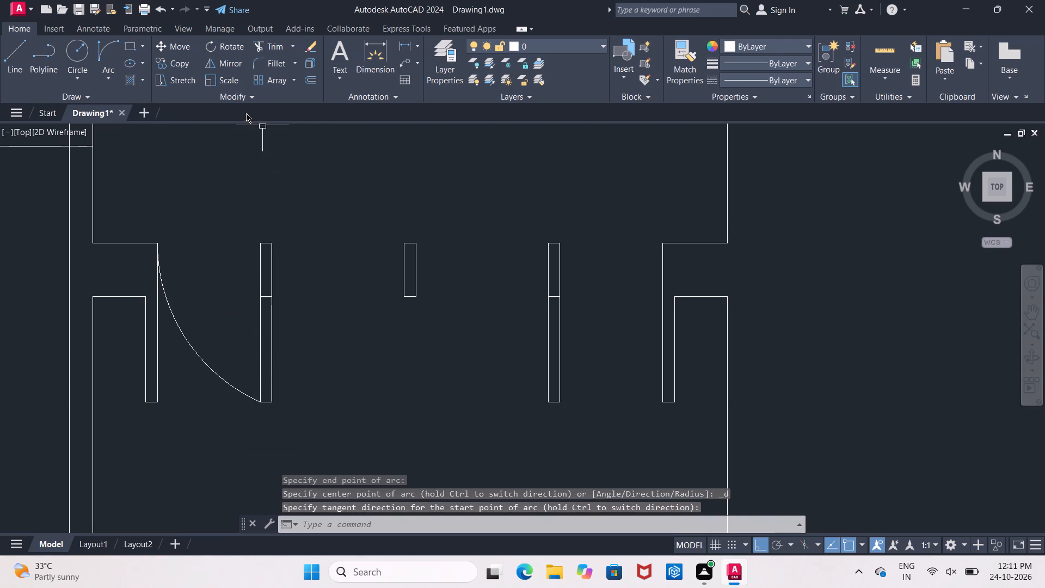
Draw two arcs with vertical tangents from the middle divider's top corners to the facing bottom corners of the second and fourth dividers.
click(115, 53)
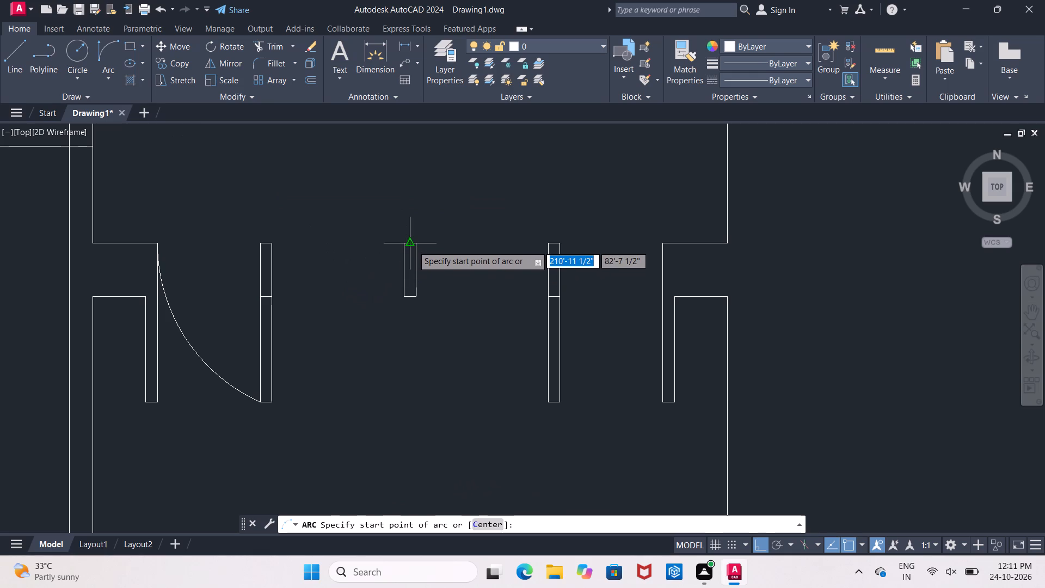
click(405, 246)
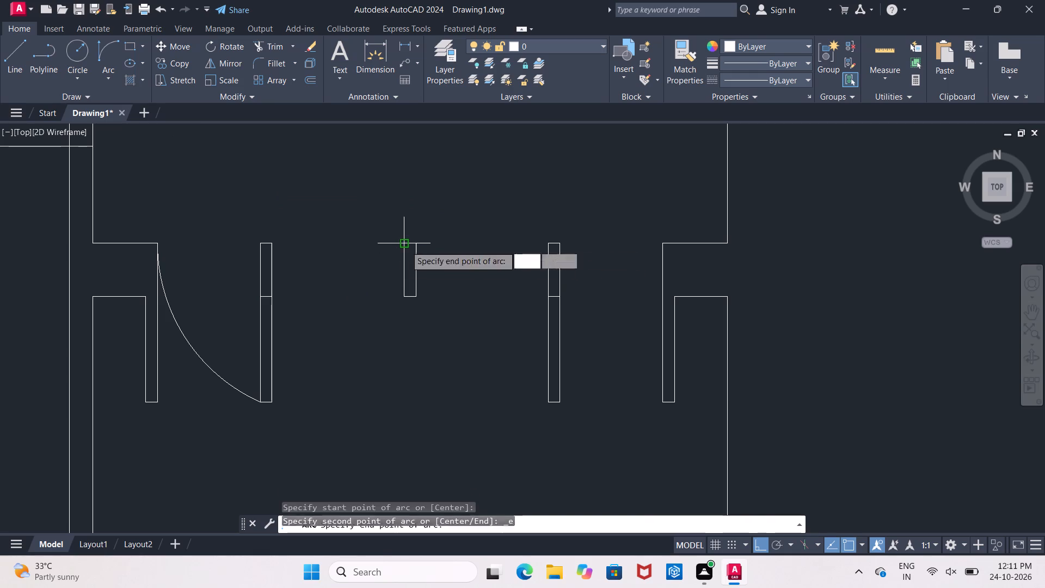
click(271, 402)
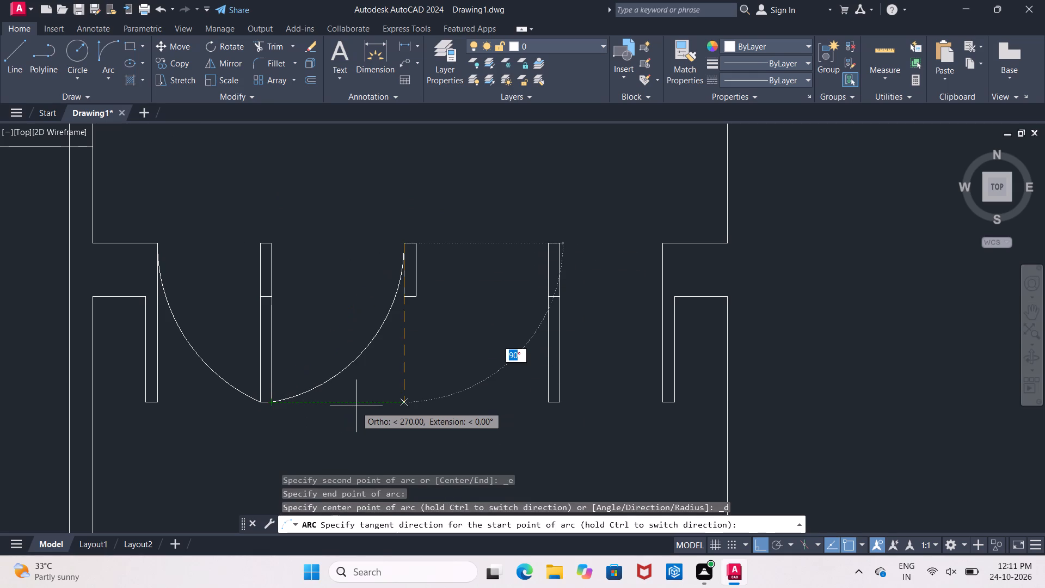
click(356, 406)
middle_drag(414, 382, 414, 382)
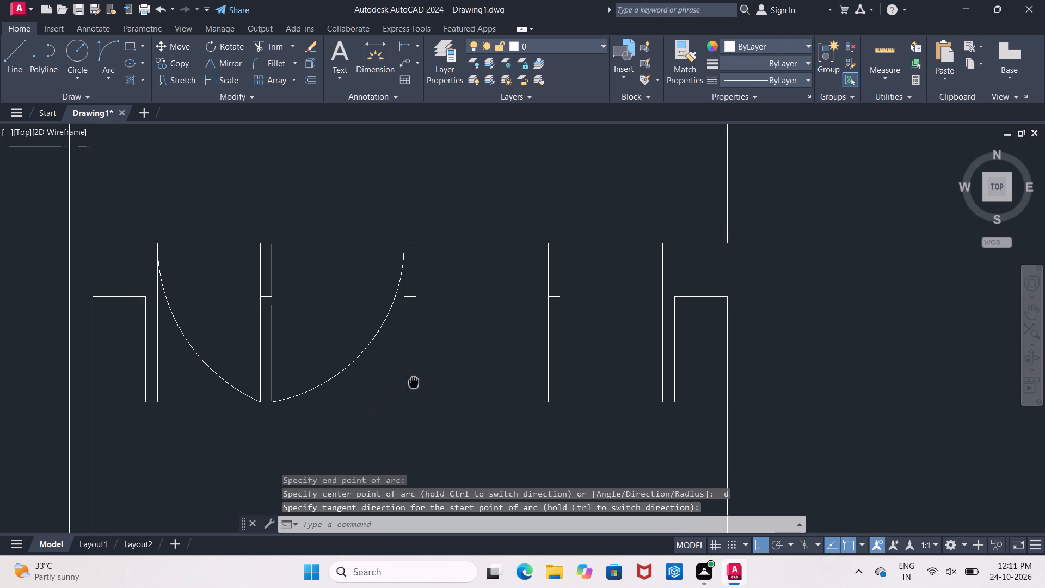
middle_drag(414, 382, 335, 382)
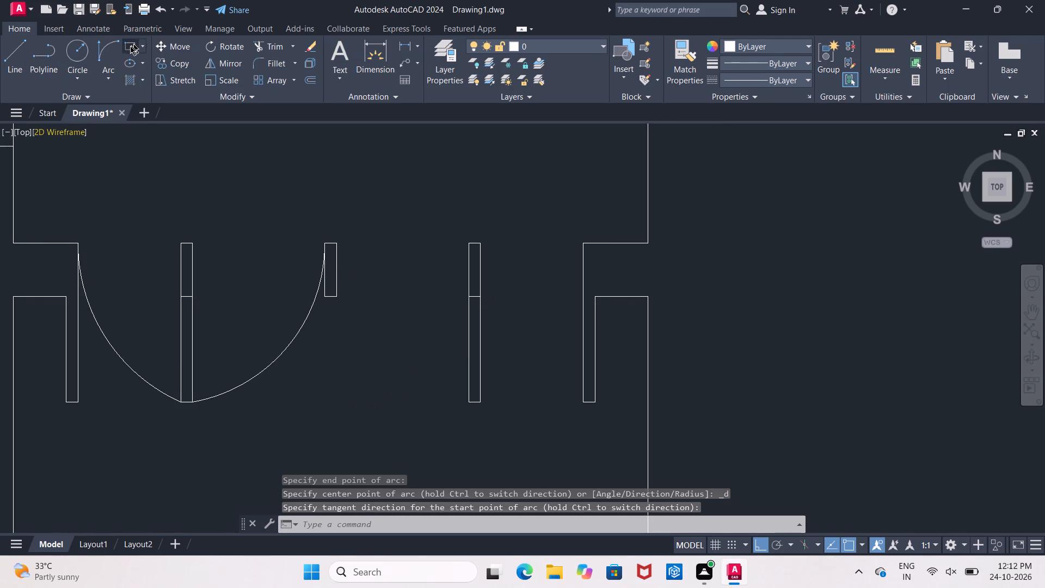
click(115, 47)
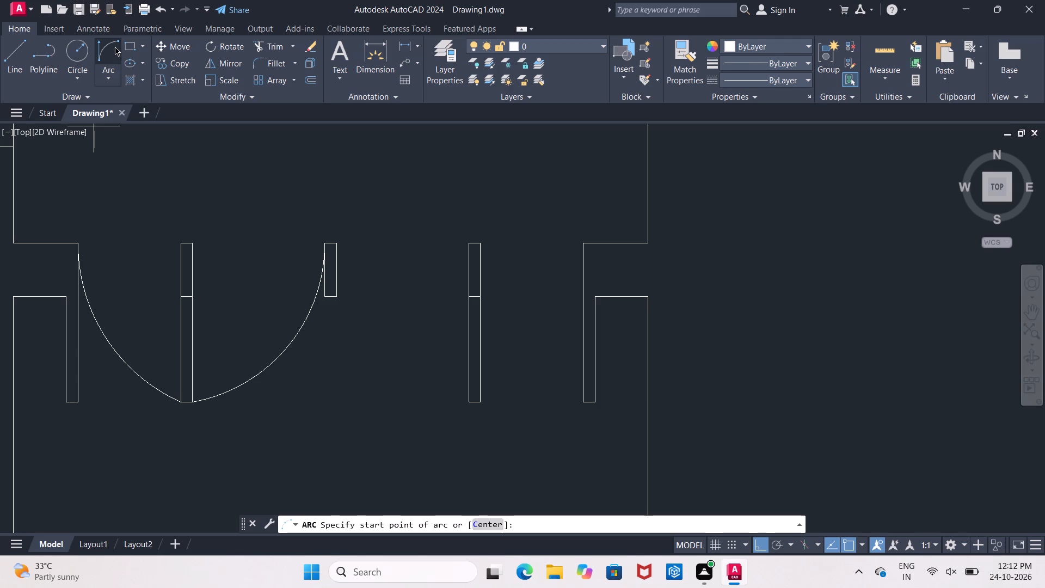
click(336, 246)
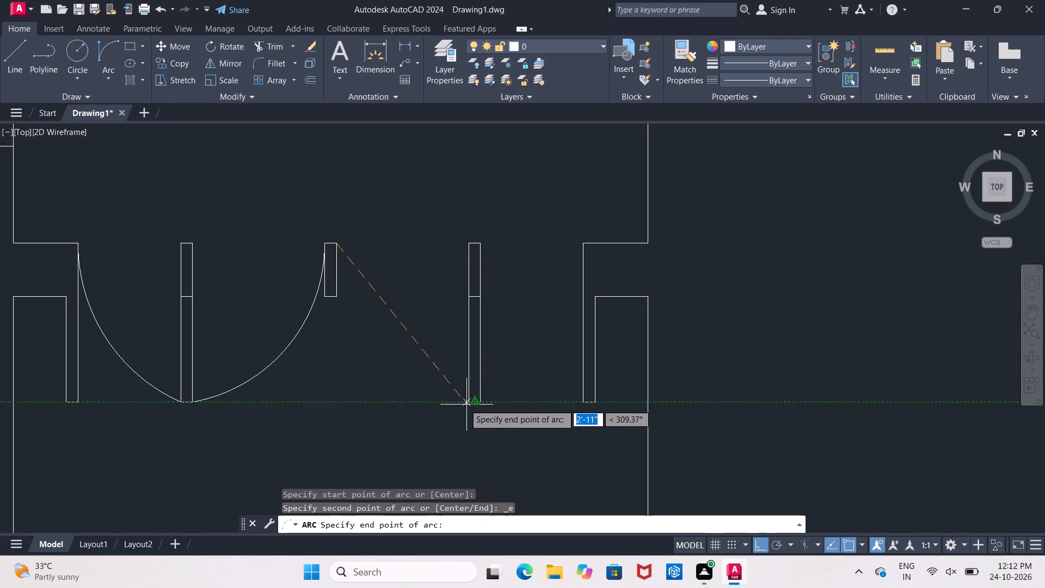
click(467, 402)
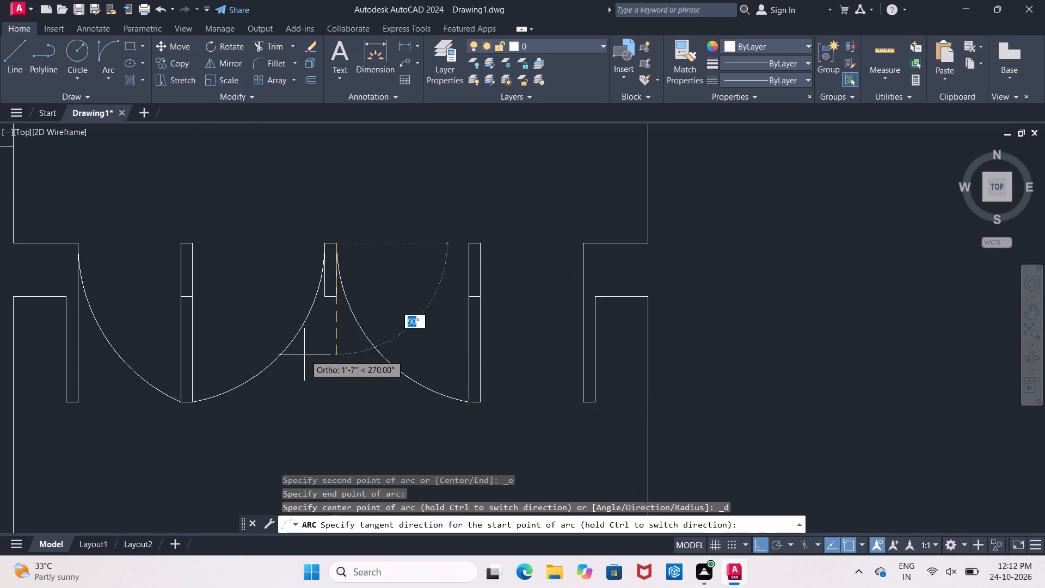
click(304, 354)
Draw an arc from the fourth divider's top right corner down to the rightmost divider's bottom left corner, starting vertically.
middle_drag(532, 311, 392, 300)
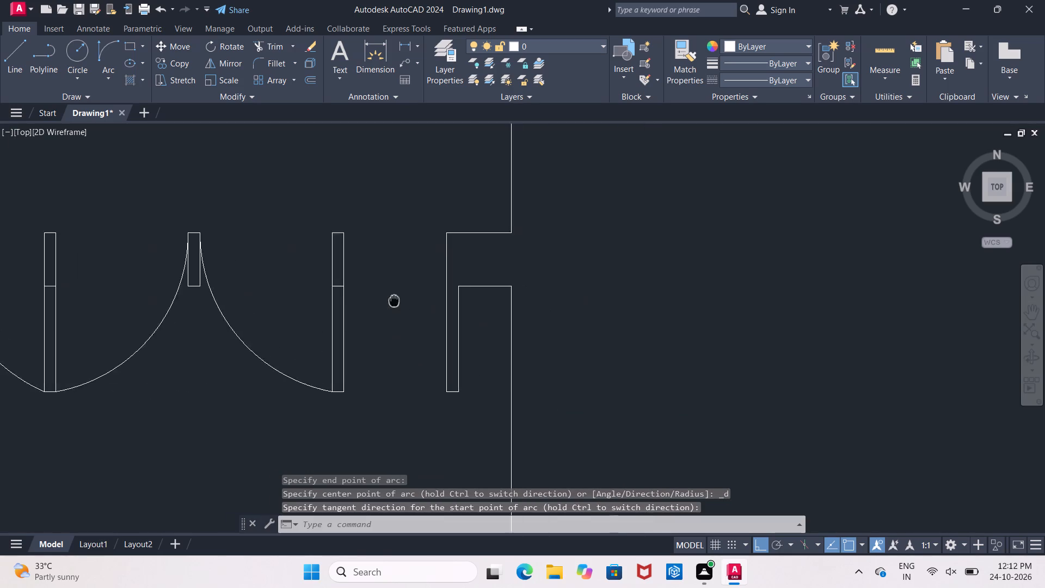
middle_drag(392, 300, 263, 308)
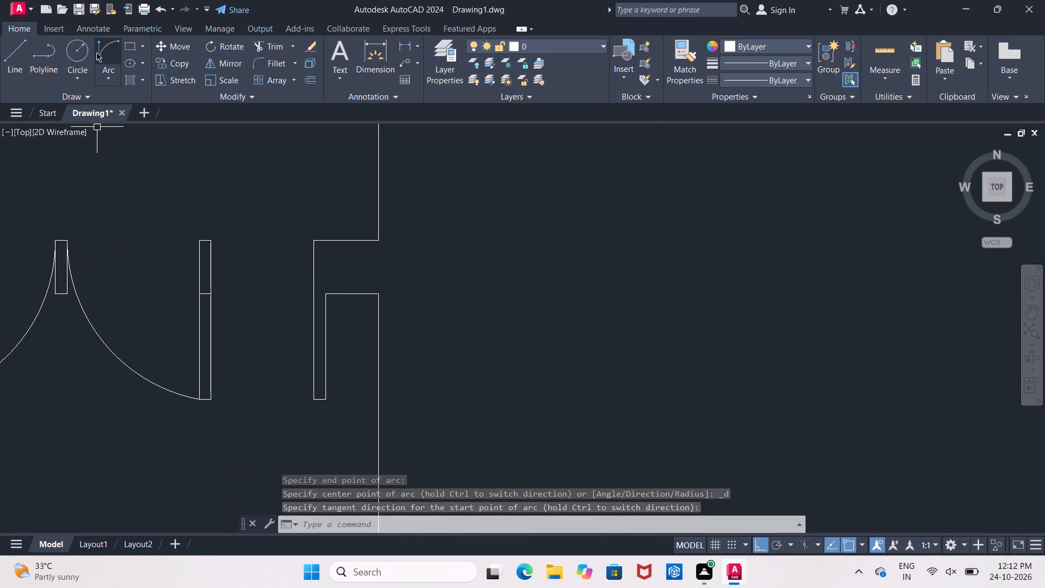
click(96, 52)
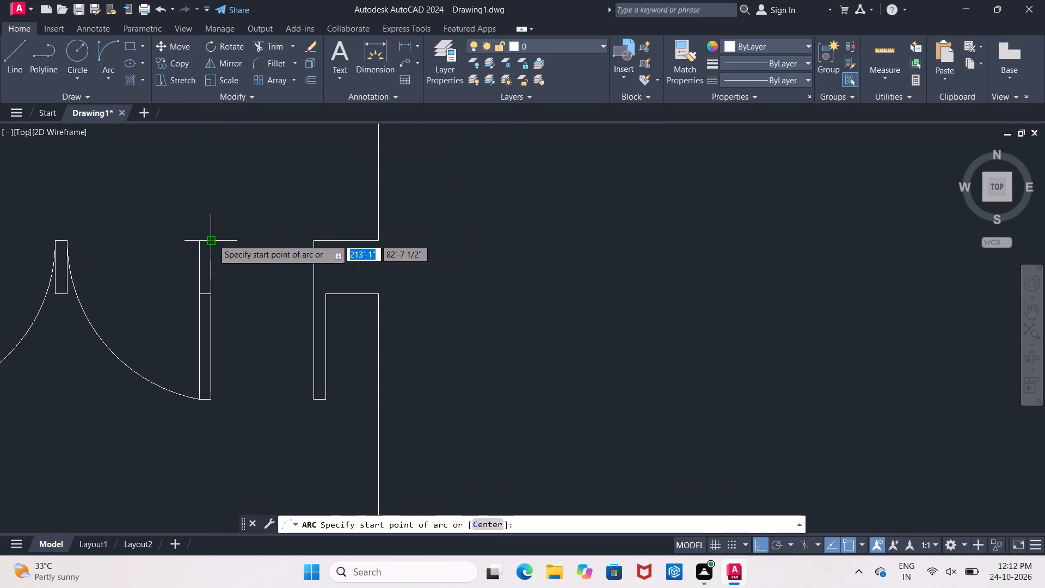
click(213, 239)
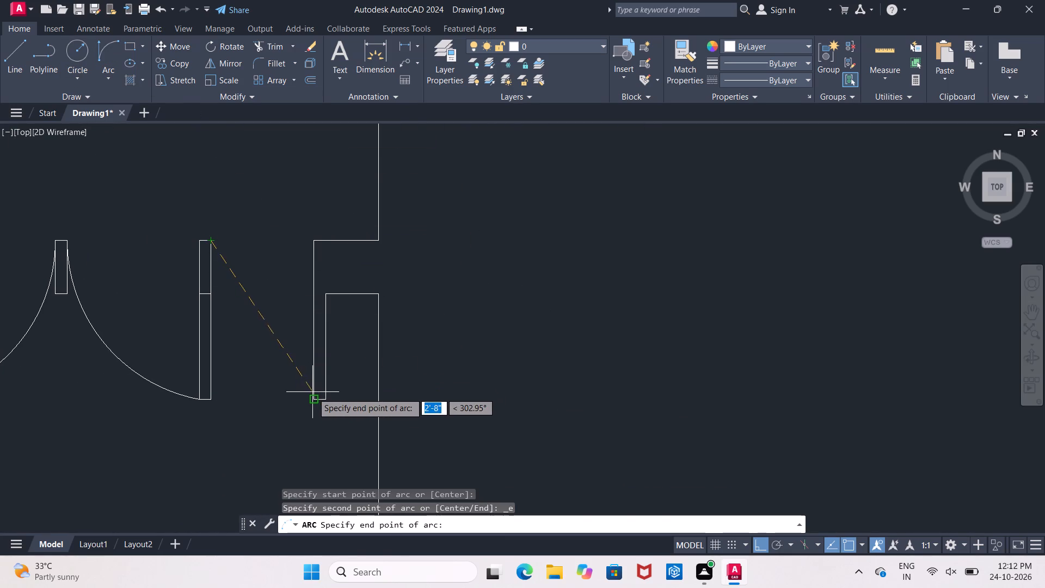
click(313, 396)
click(252, 403)
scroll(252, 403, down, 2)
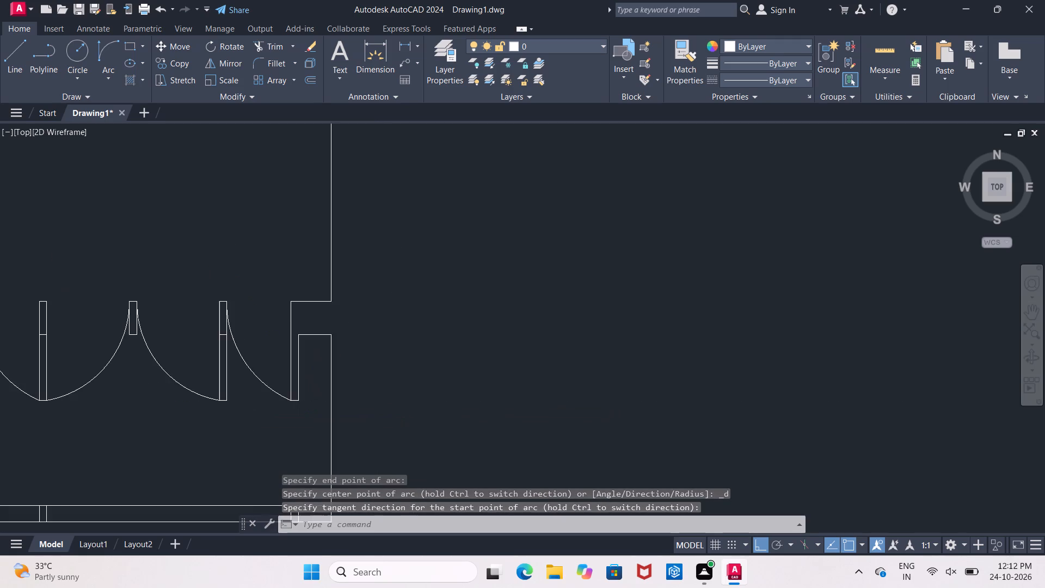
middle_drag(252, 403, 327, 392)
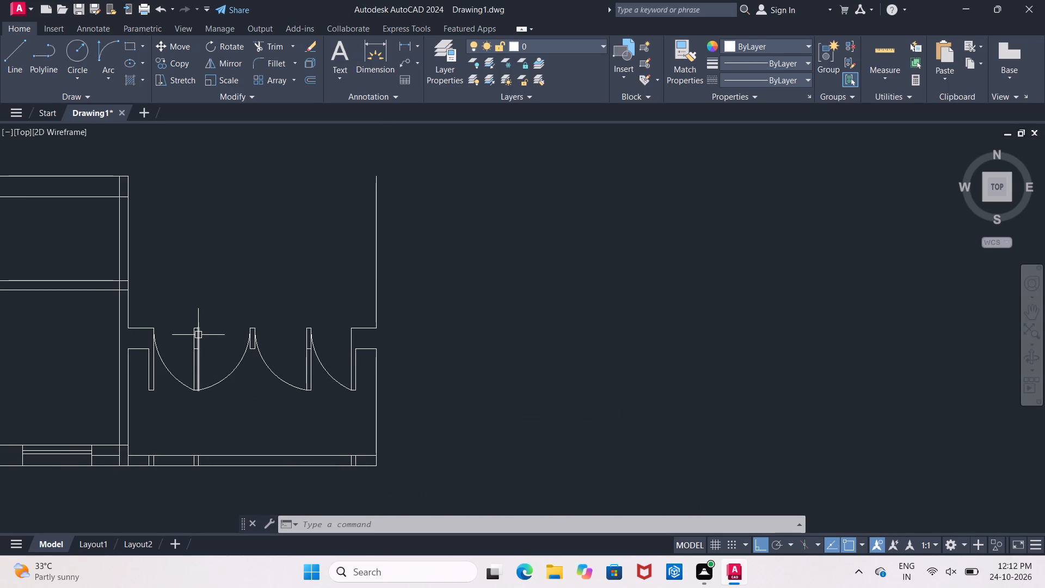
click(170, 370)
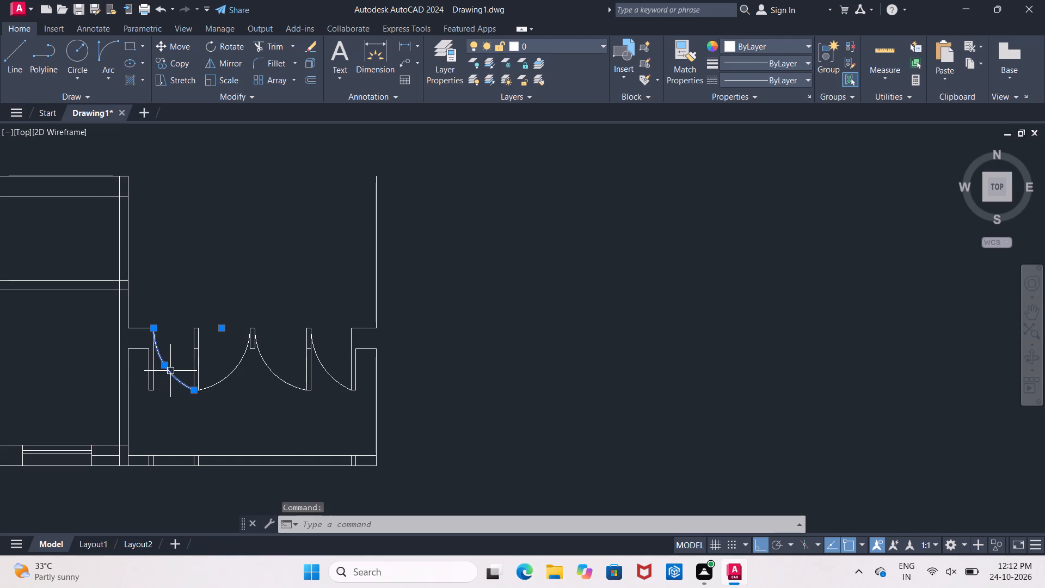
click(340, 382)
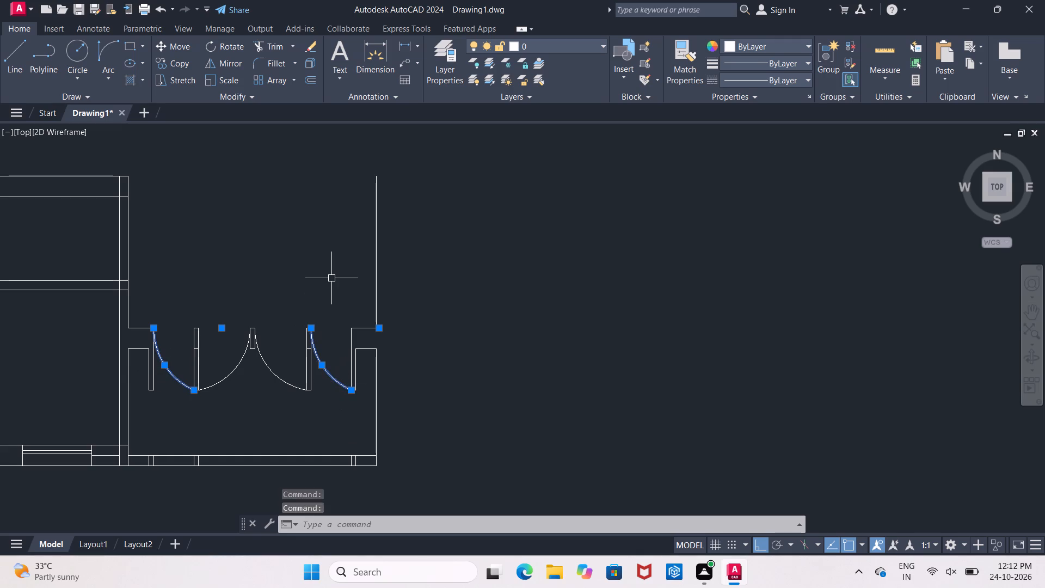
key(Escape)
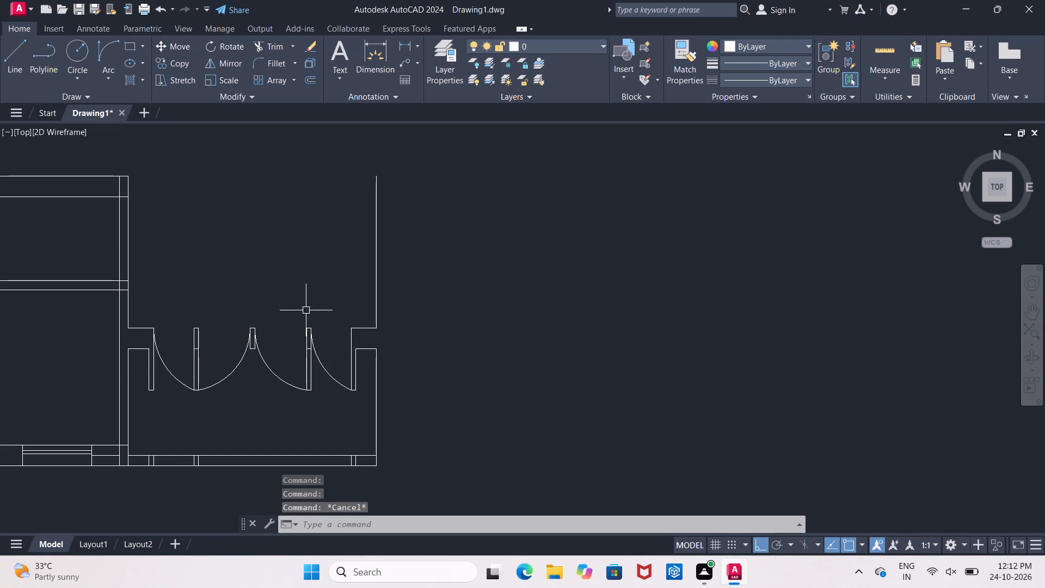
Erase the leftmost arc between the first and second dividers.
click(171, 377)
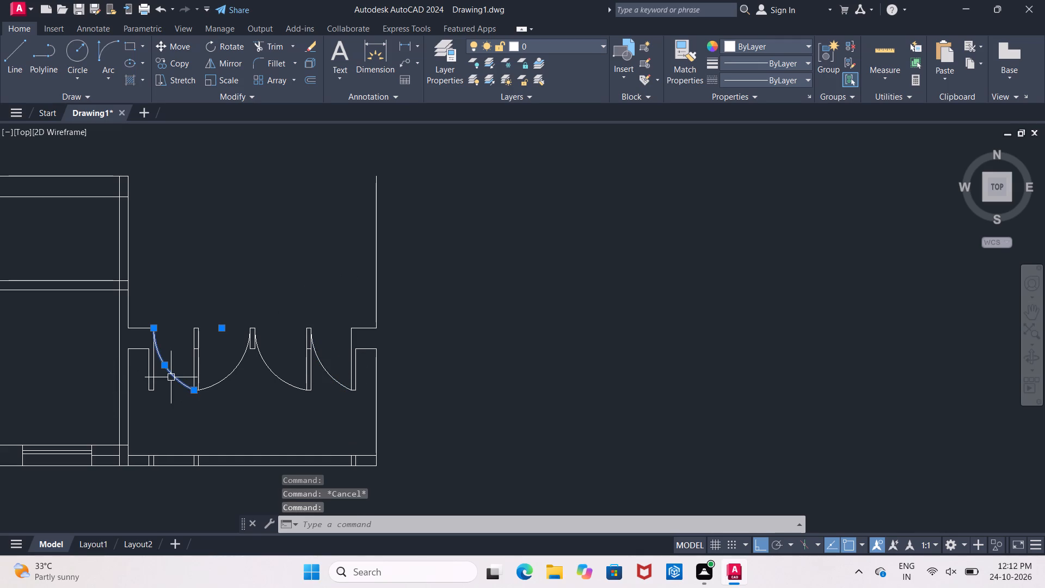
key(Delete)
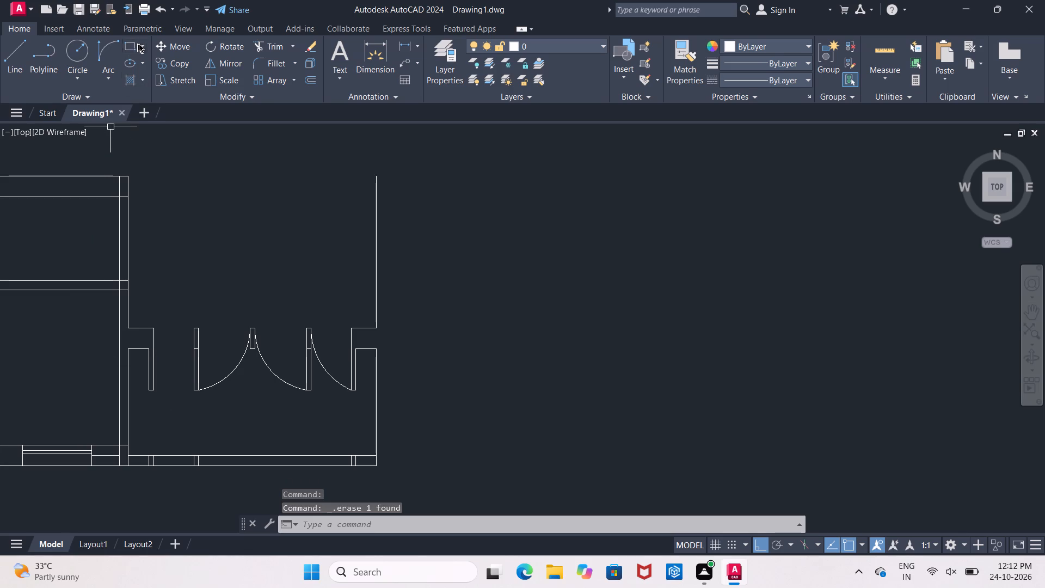
Draw an arc from the second divider's top left corner down to the leftmost divider's bottom right corner, starting vertically.
click(104, 51)
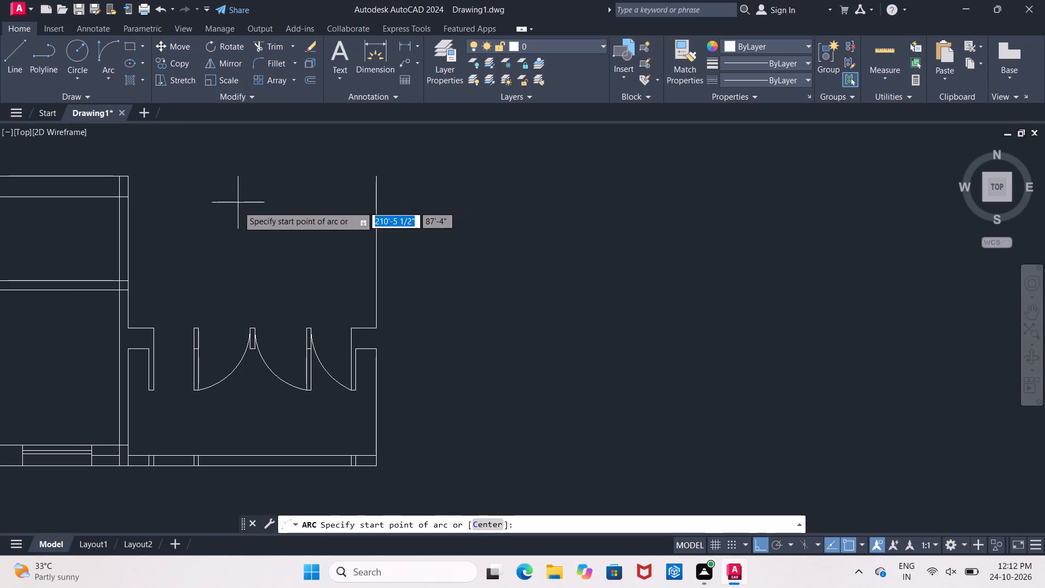
click(193, 332)
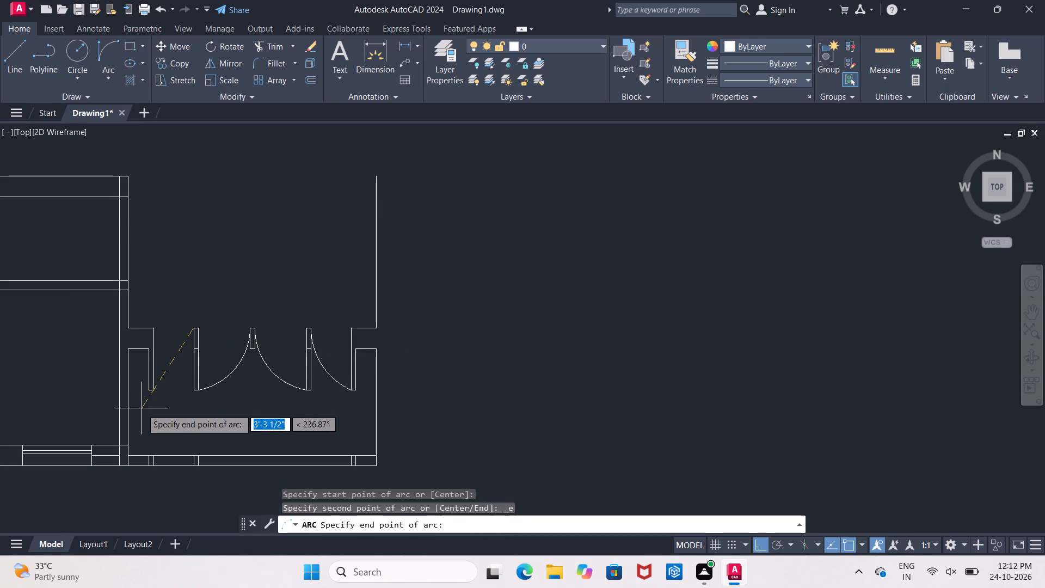
click(155, 394)
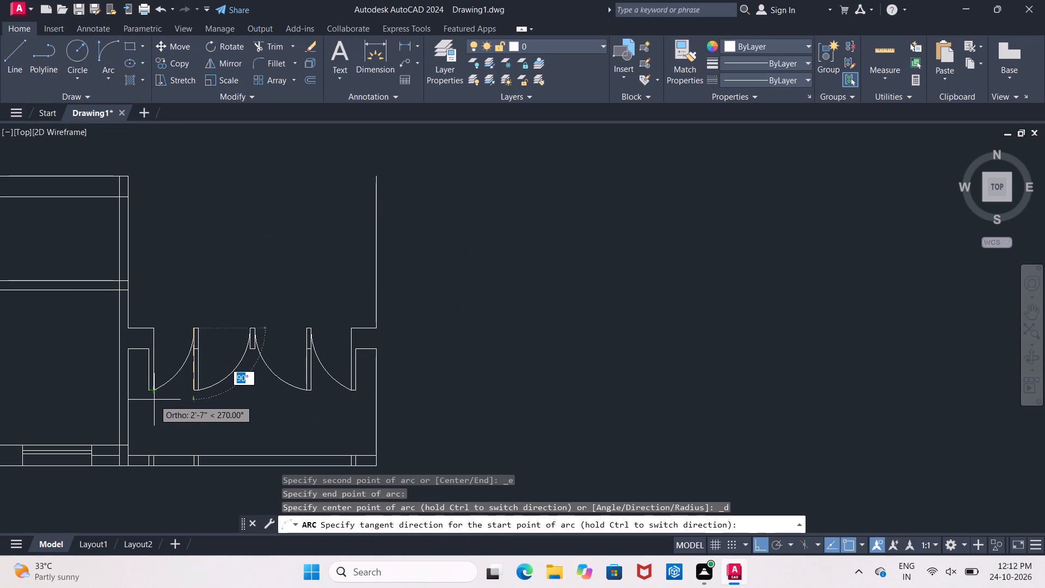
click(154, 400)
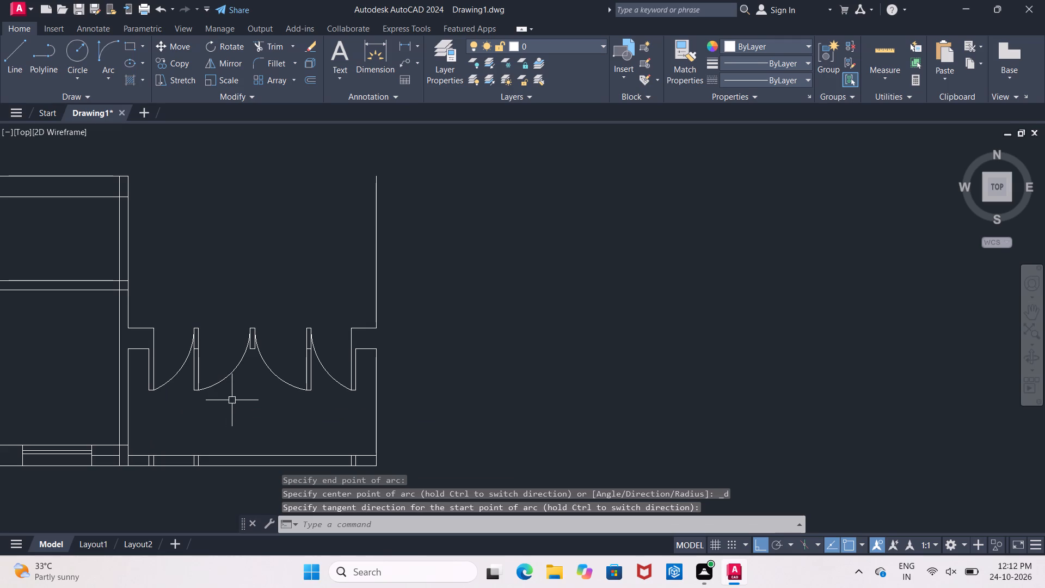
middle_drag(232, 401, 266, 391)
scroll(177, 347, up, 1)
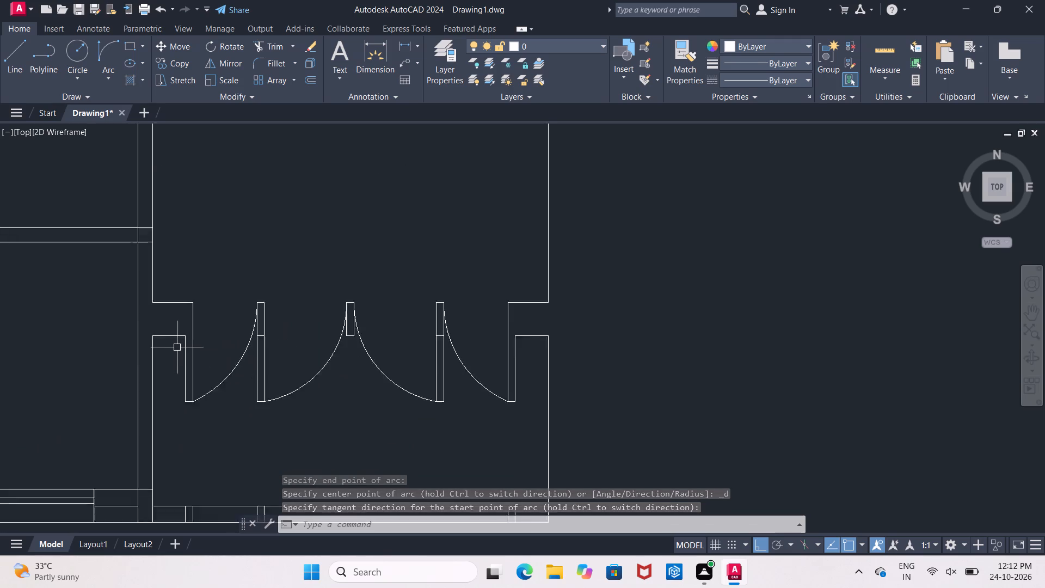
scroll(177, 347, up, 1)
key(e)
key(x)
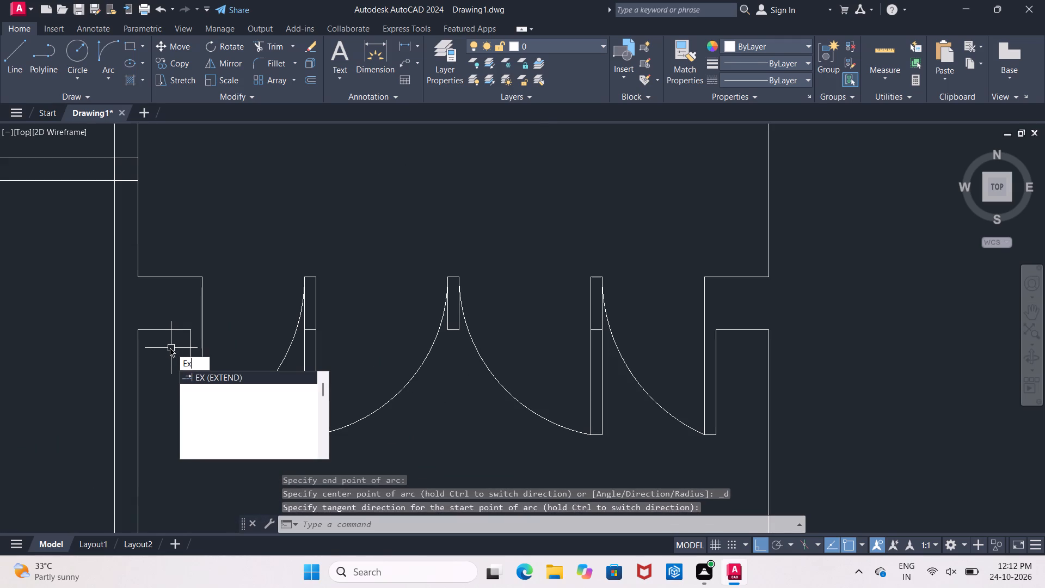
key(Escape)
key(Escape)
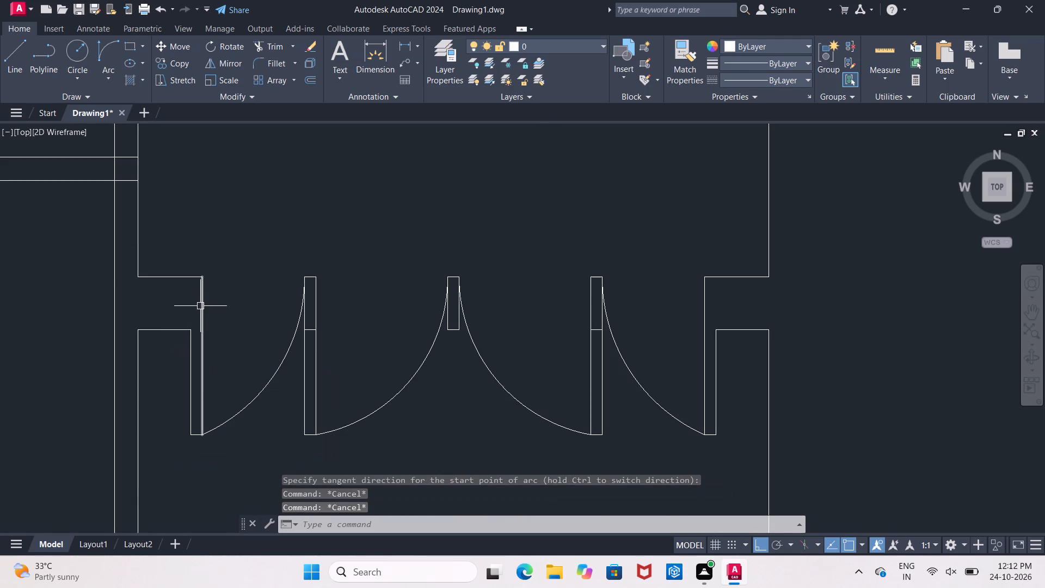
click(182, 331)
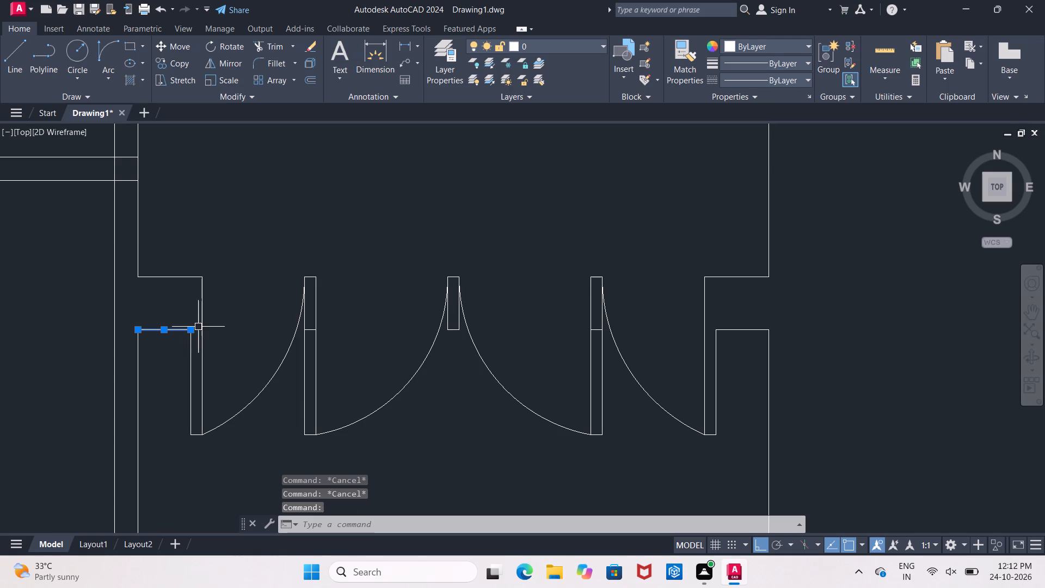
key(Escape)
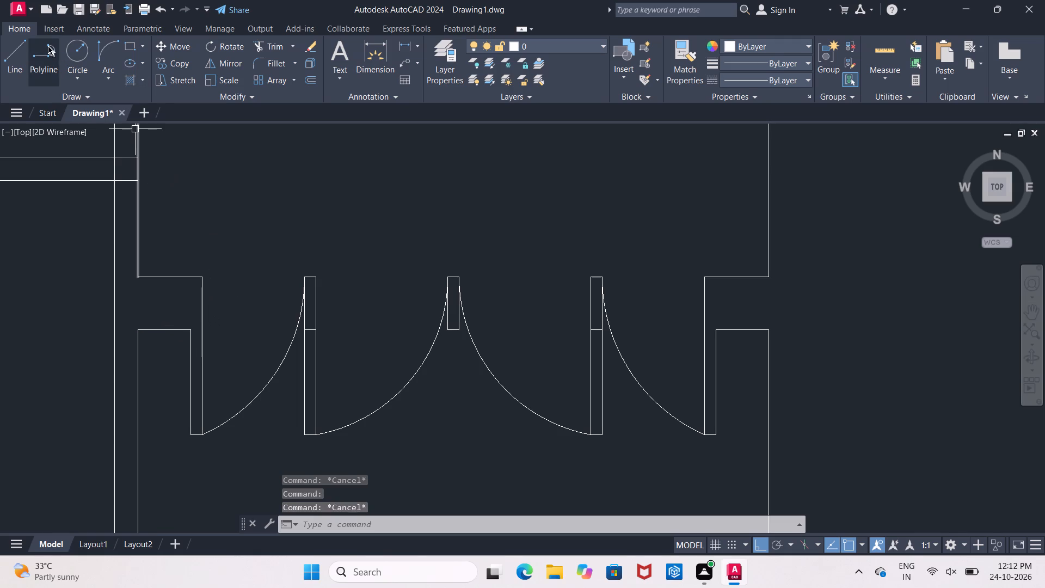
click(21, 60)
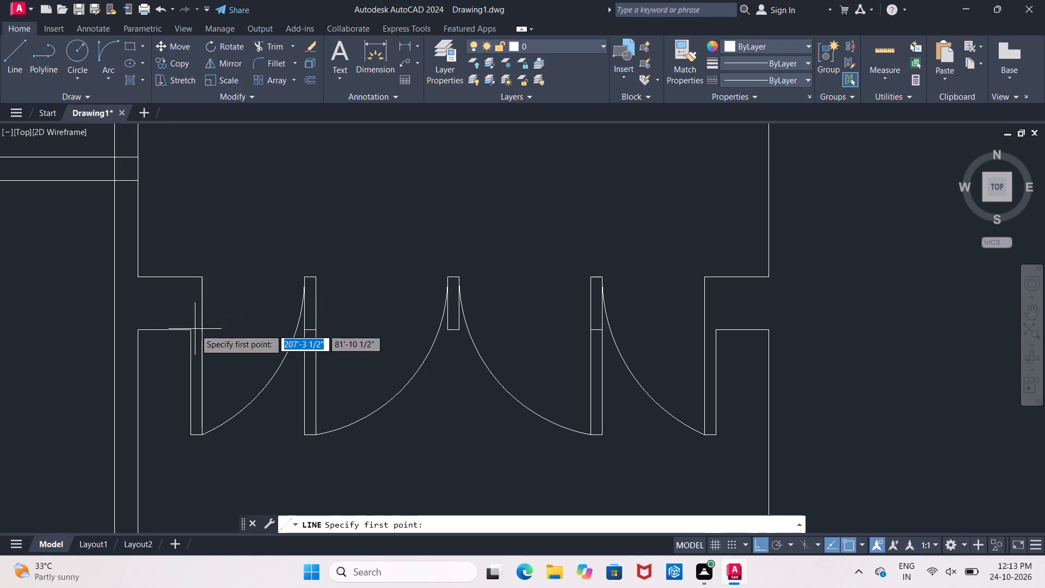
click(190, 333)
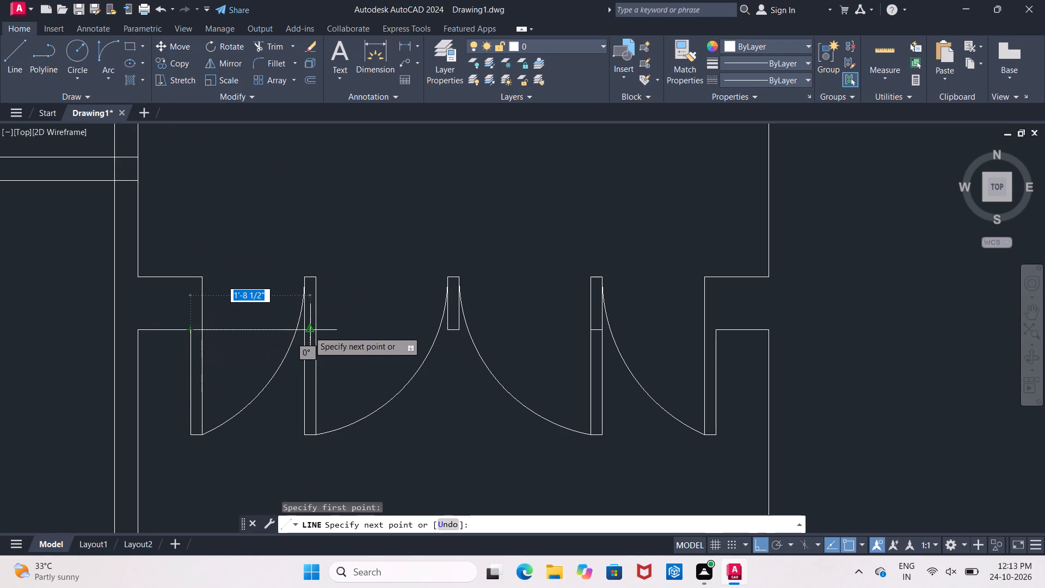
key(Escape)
Erase the three short horizontal lines crossing the second, middle and fourth dividers.
click(308, 330)
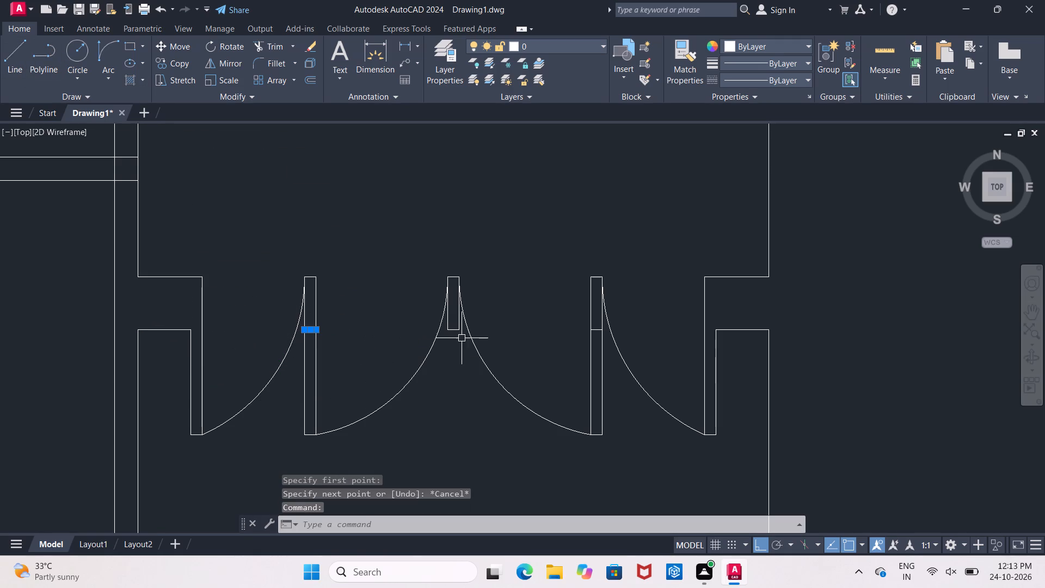
click(454, 332)
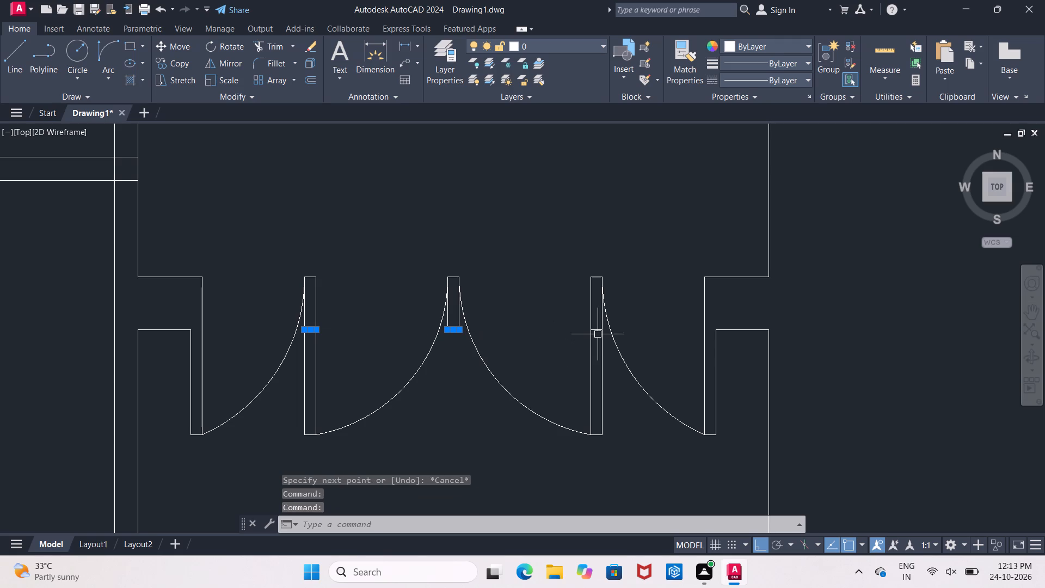
click(598, 332)
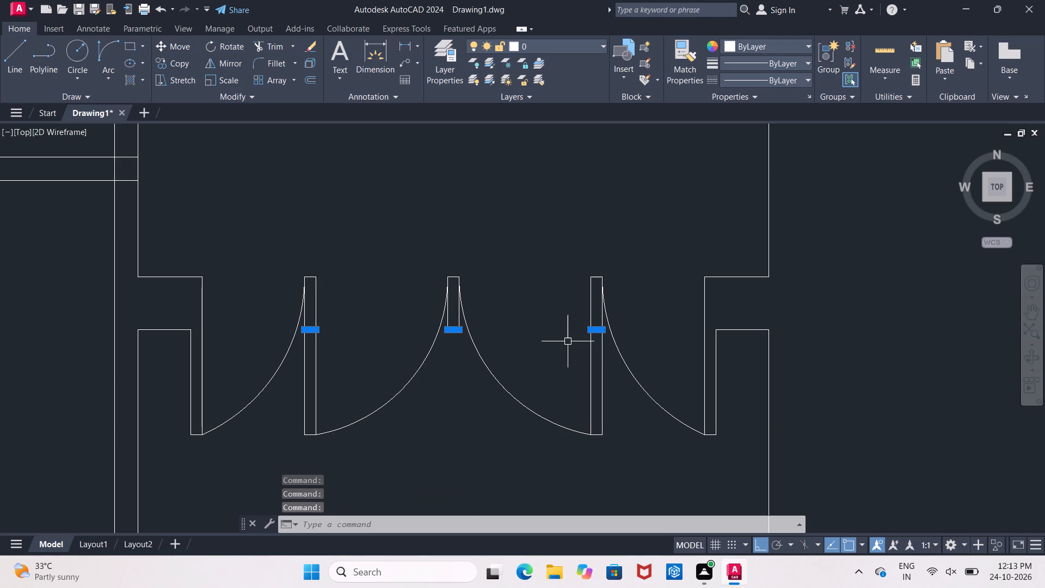
key(Delete)
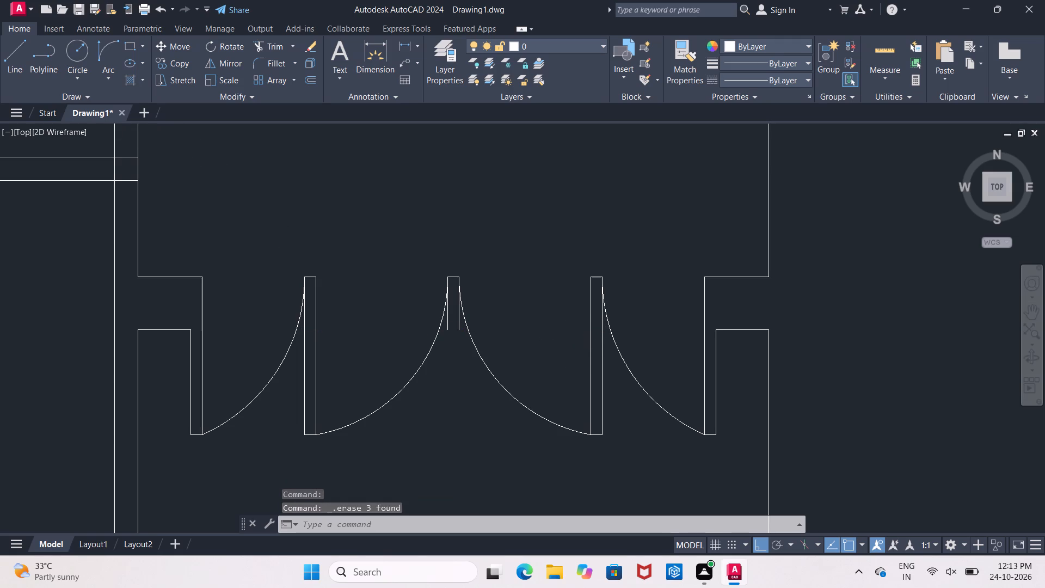
Draw a horizontal line across the opening from the leftmost divider's inner edge to the rightmost divider's outer top corner.
click(20, 72)
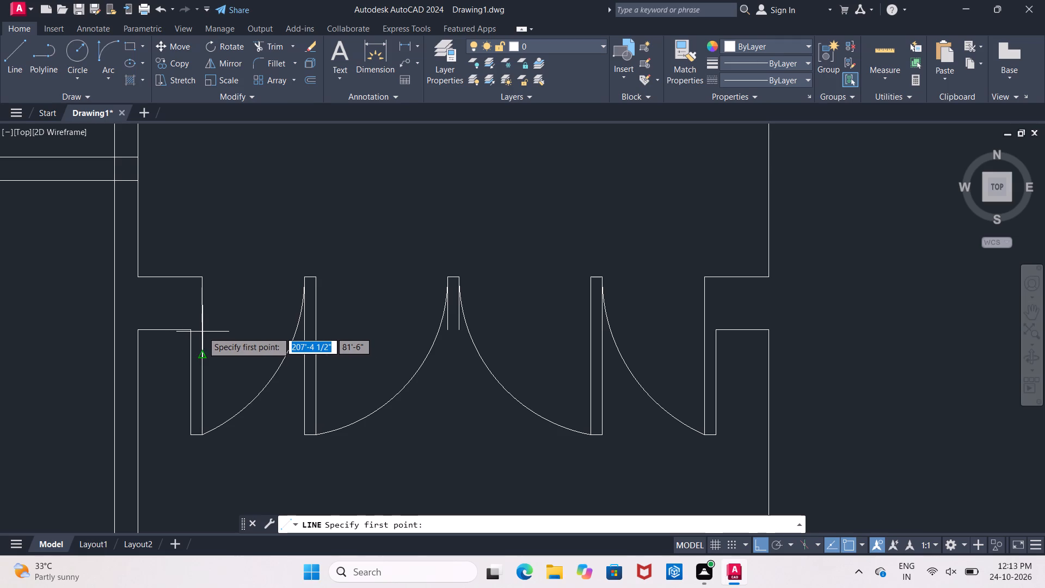
click(201, 329)
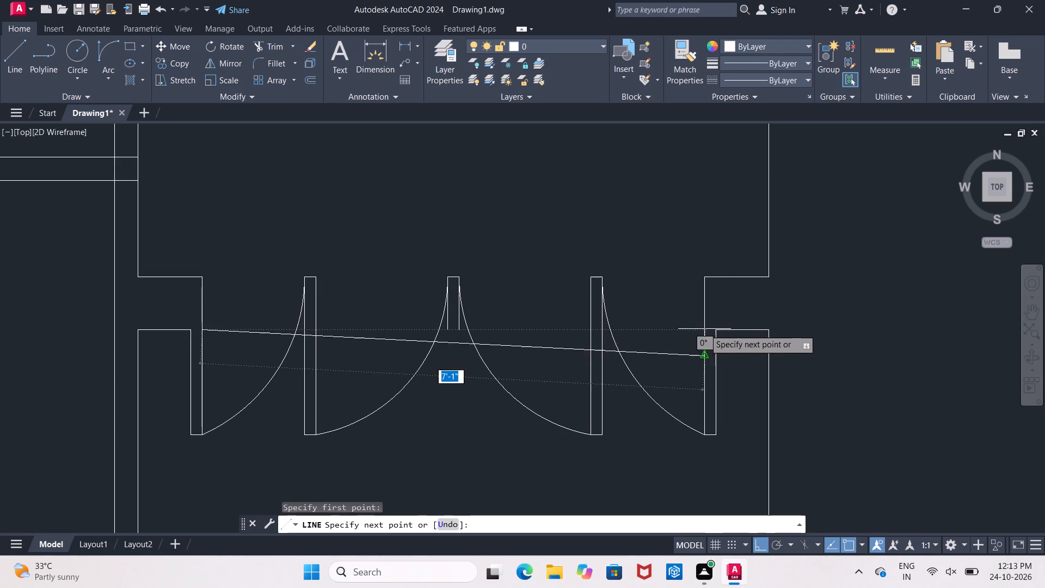
click(719, 332)
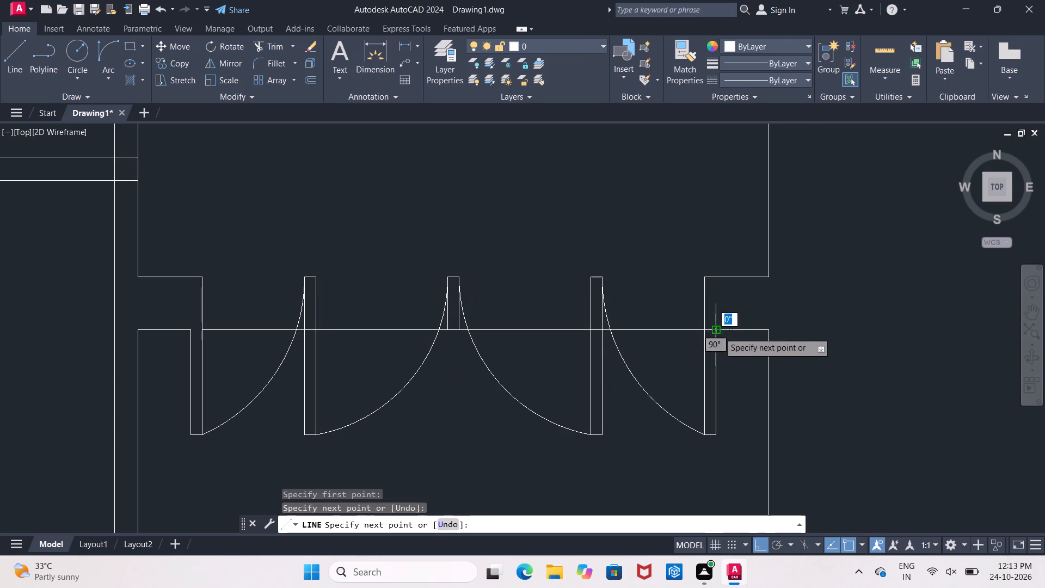
key(Escape)
Trim the piece of the new horizontal line lying between the rightmost divider's two edges.
scroll(669, 329, up, 2)
middle_drag(669, 329, 529, 323)
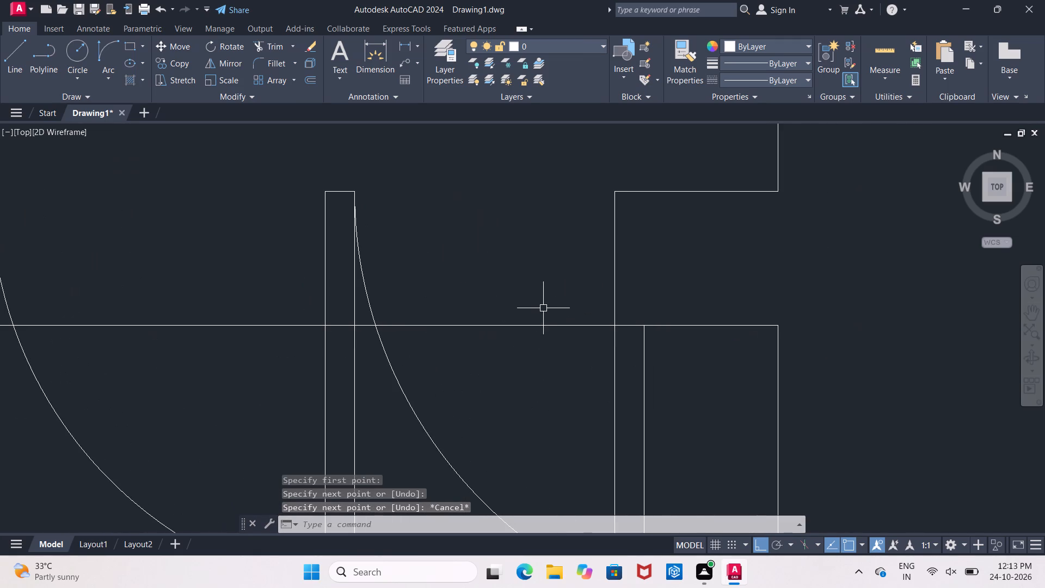
text(tr)
key(space)
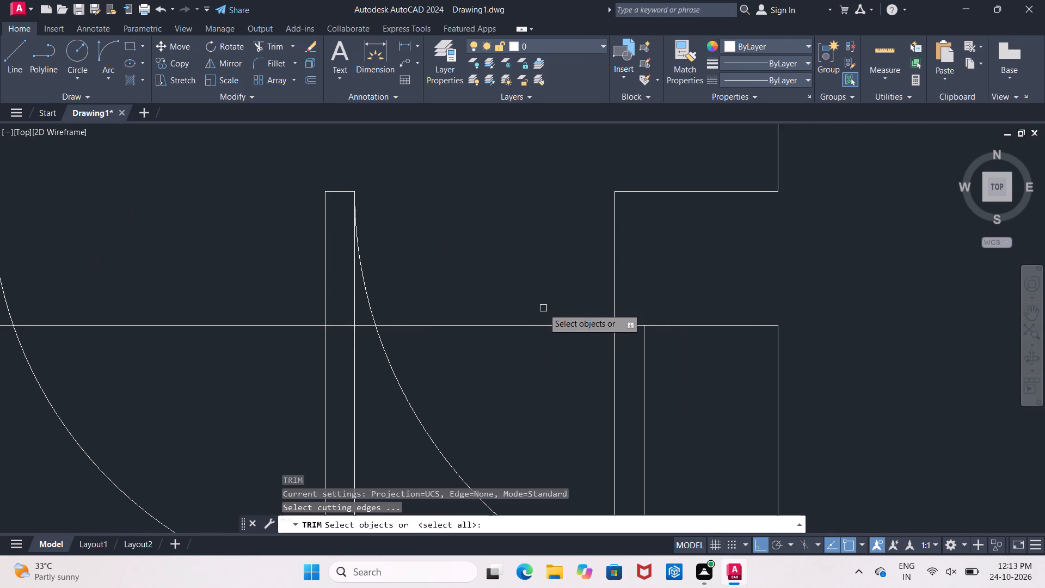
key(space)
click(629, 324)
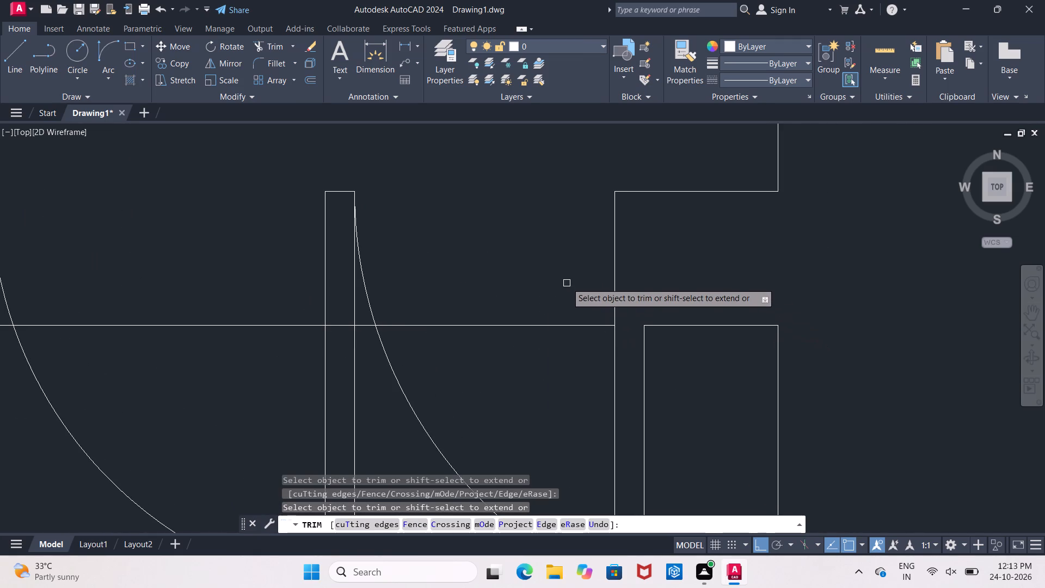
Extend the lower wall lines at both ends of the opening to the inner edges of the leftmost and rightmost dividers.
shift+click(688, 324)
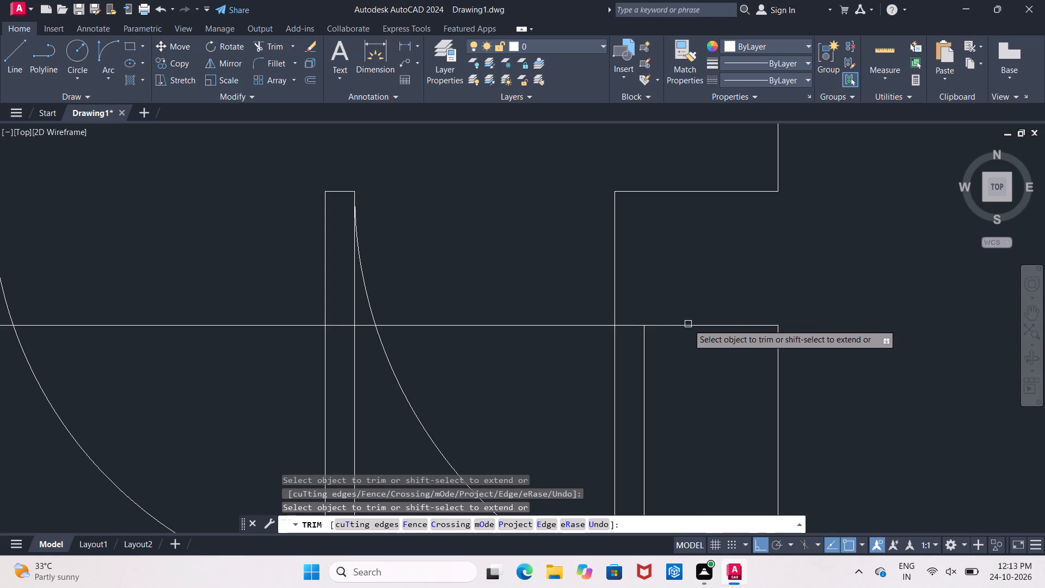
scroll(516, 274, down, 2)
middle_drag(124, 267, 352, 257)
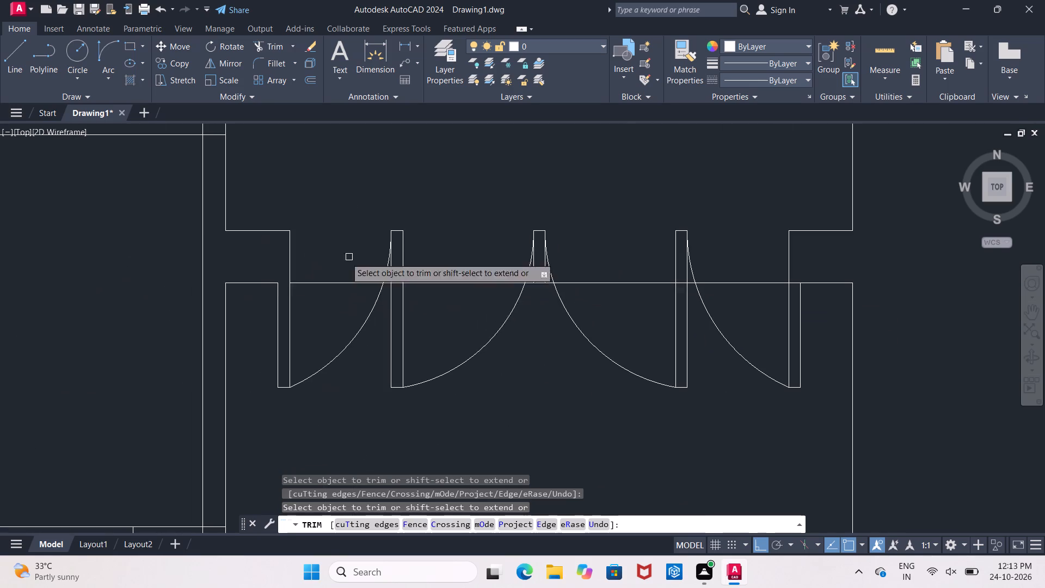
shift+click(256, 283)
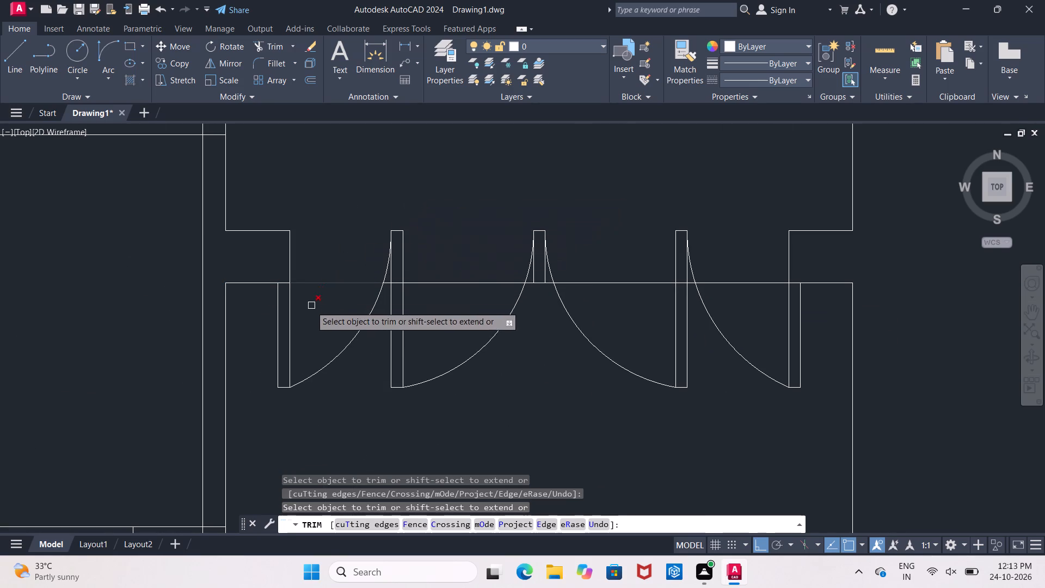
middle_drag(411, 197, 360, 235)
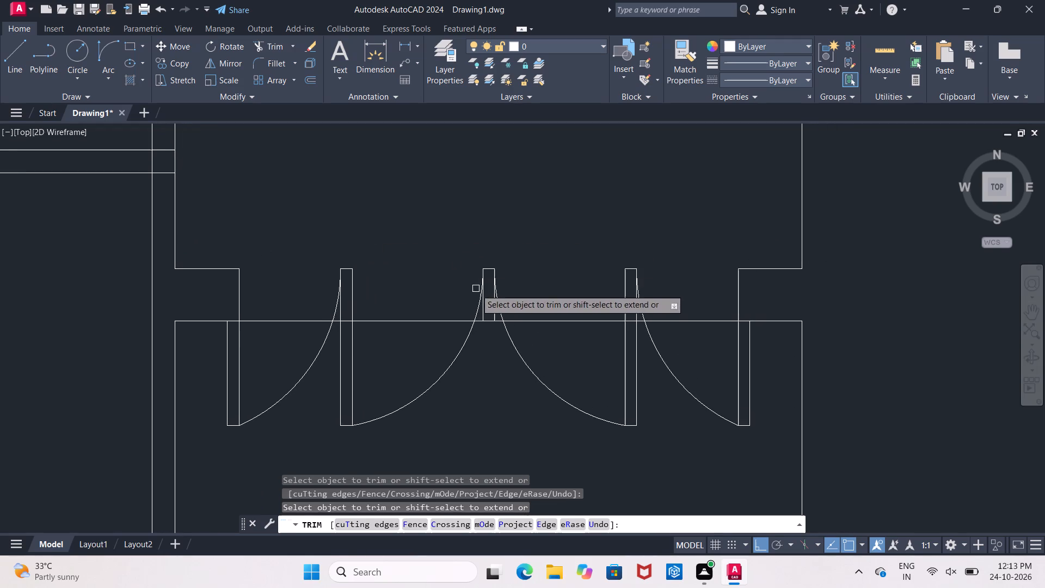
scroll(485, 303, up, 1)
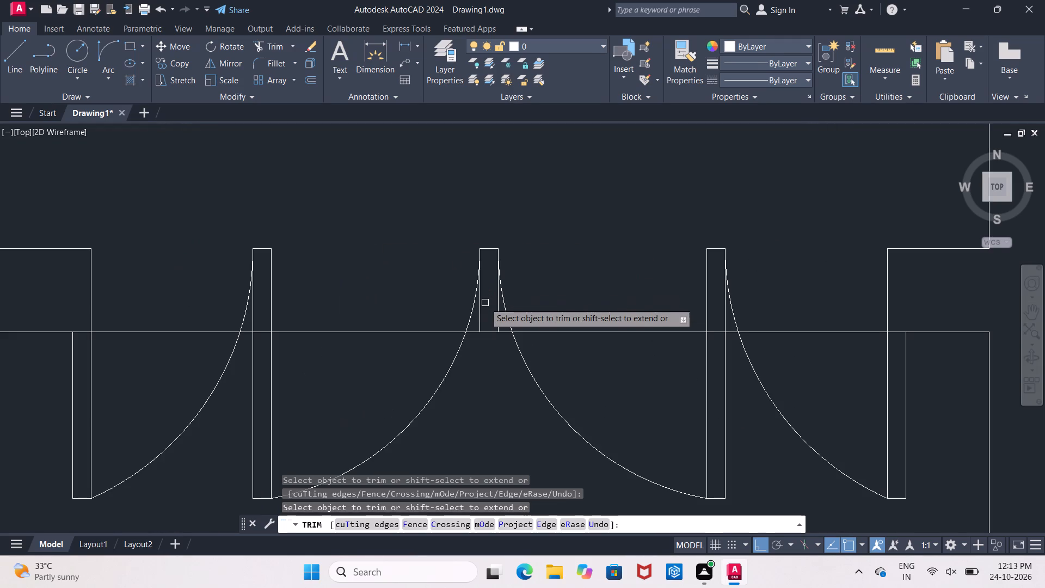
key(Escape)
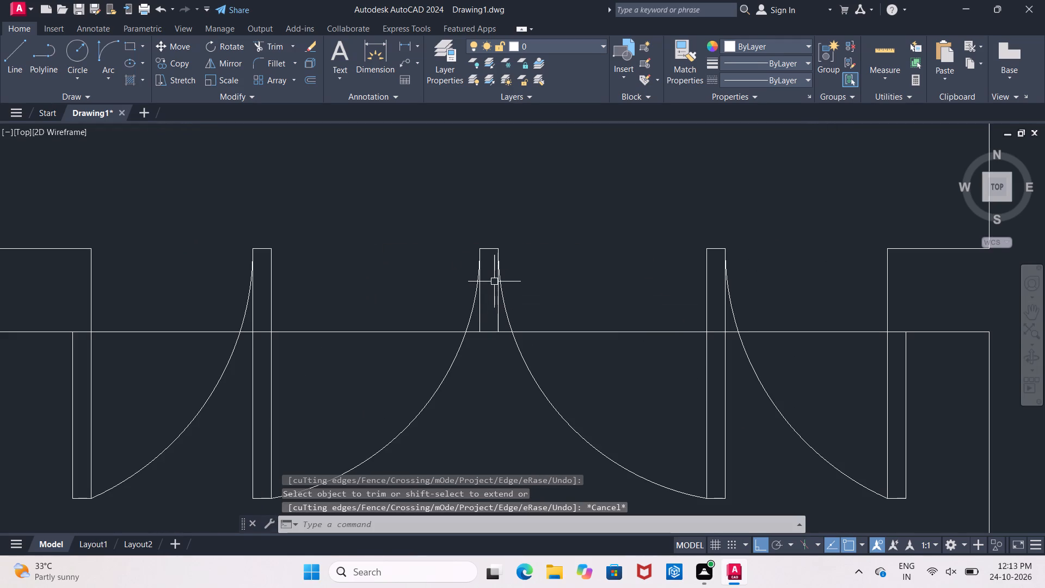
Start another Trim at the middle divider using all objects as cutting edges.
key(t)
text(r)
key(space)
key(space)
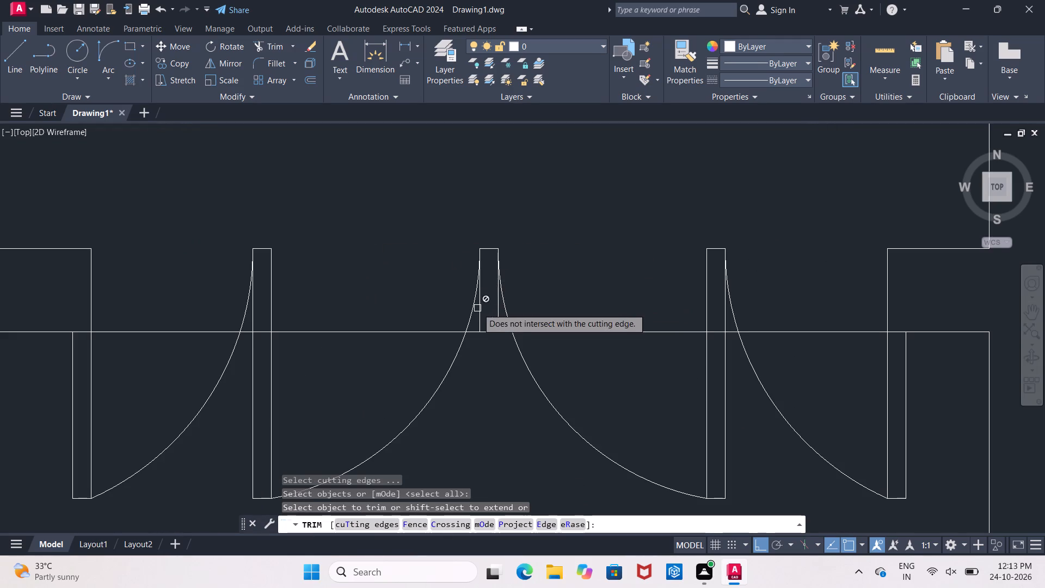
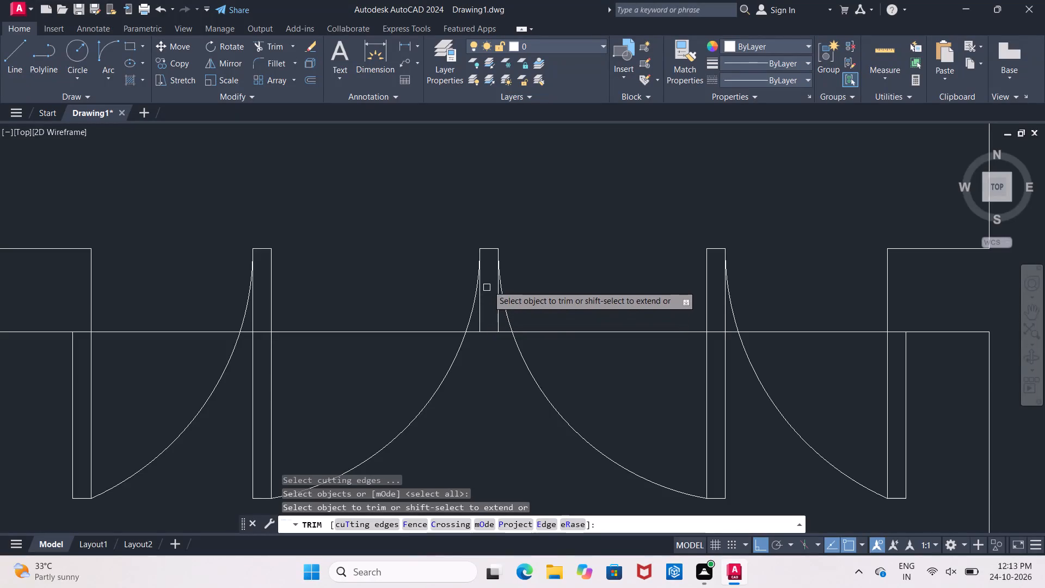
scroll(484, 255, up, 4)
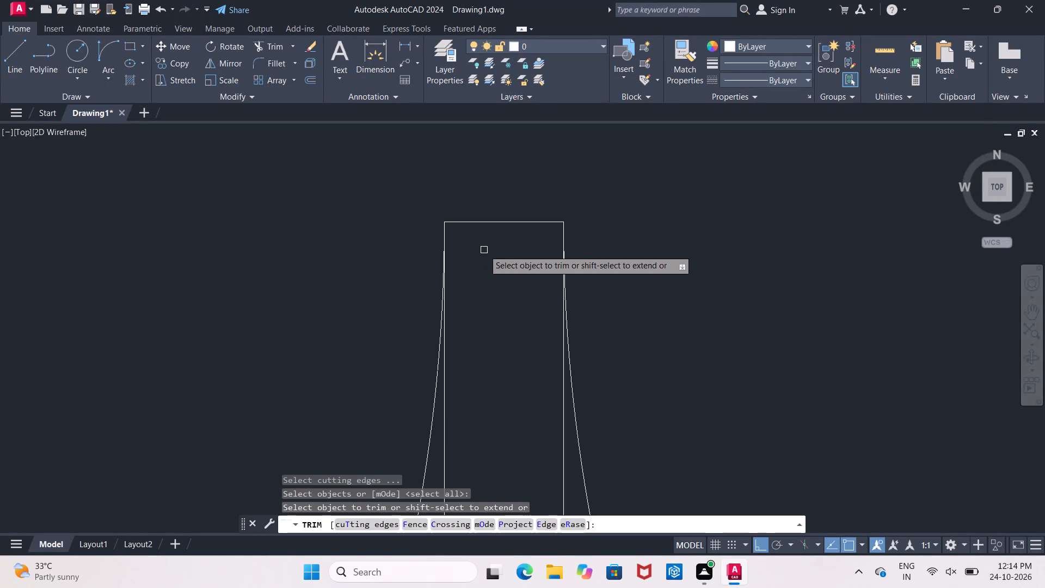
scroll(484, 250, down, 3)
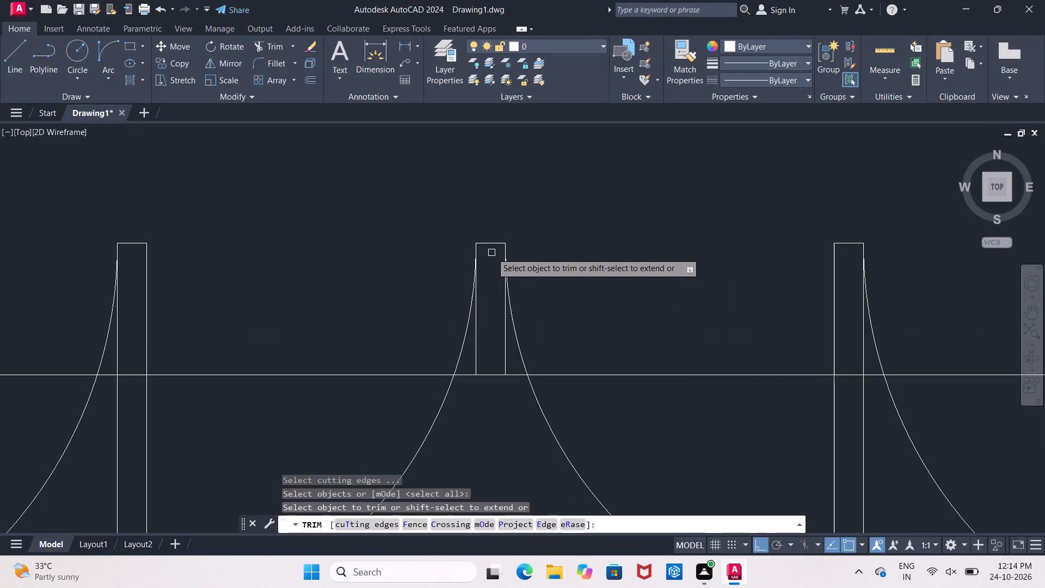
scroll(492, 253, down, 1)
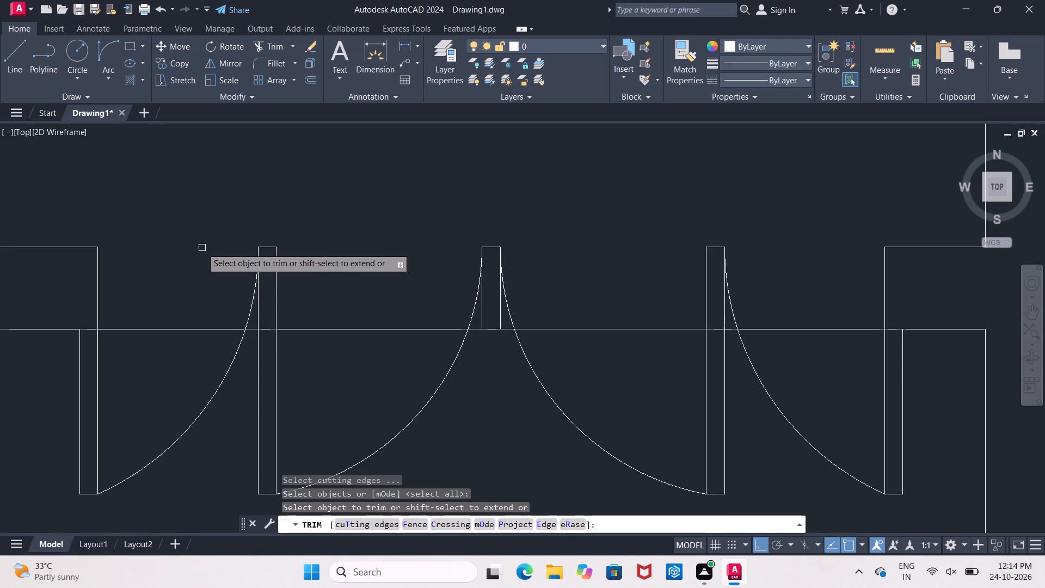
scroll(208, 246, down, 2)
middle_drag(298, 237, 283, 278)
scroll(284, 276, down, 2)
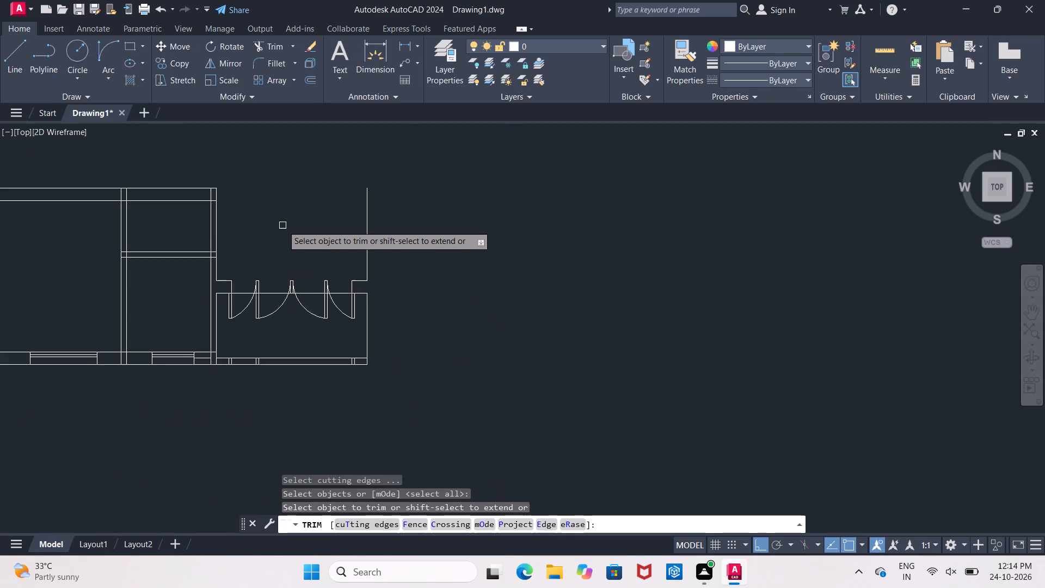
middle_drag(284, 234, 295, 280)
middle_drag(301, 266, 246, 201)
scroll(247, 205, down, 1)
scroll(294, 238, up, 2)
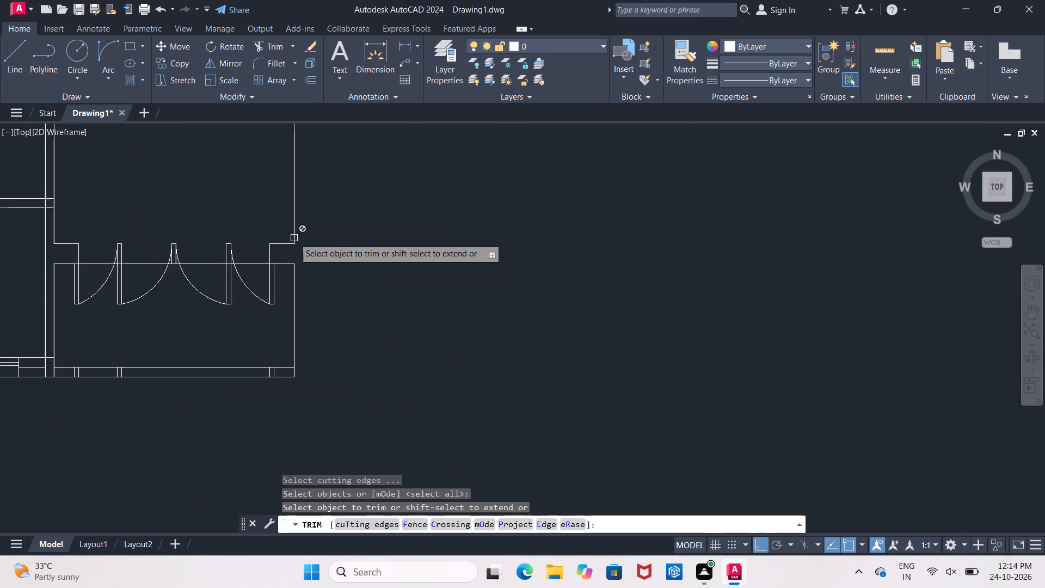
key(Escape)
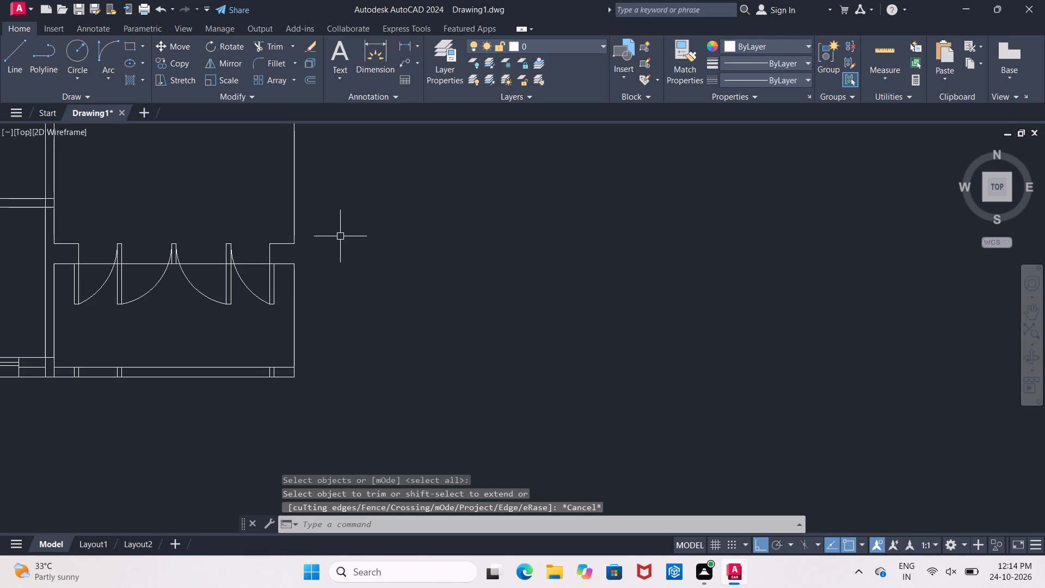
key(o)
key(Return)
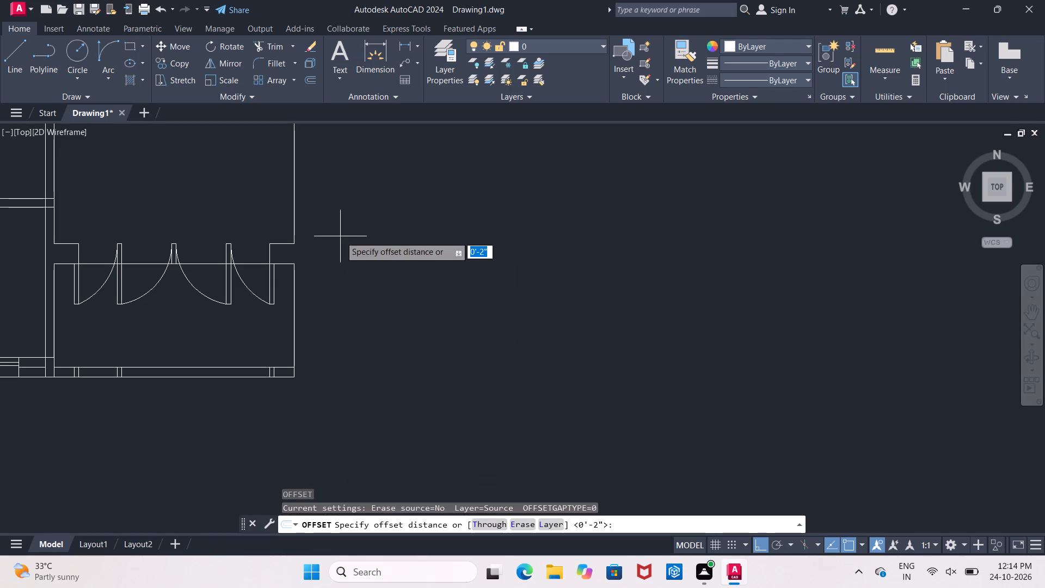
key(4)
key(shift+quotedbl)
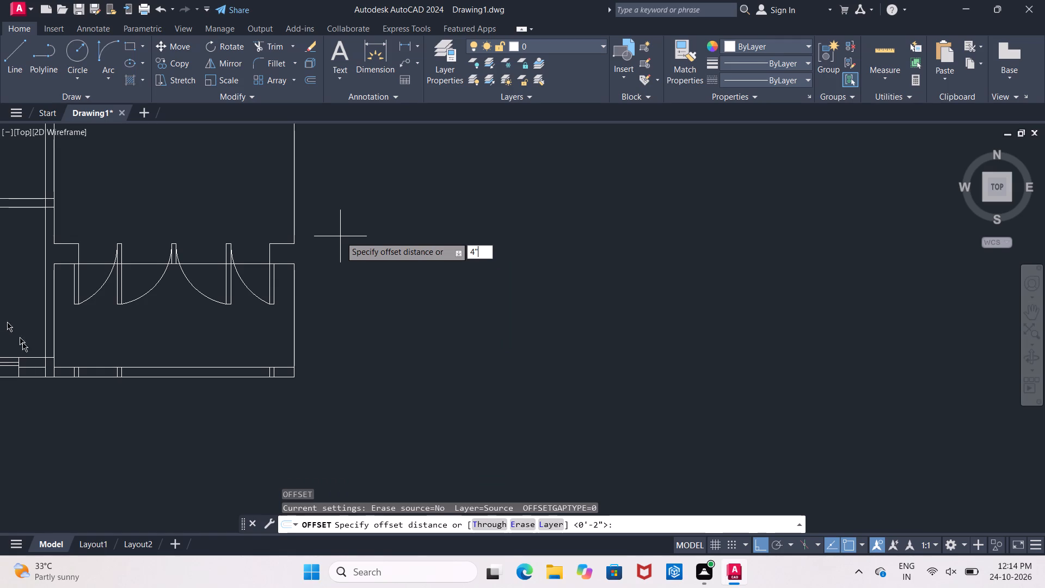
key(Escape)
Erase the short horizontal line in the bottom wall between the window and the vertical wall bordering the door bay.
scroll(71, 375, up, 1)
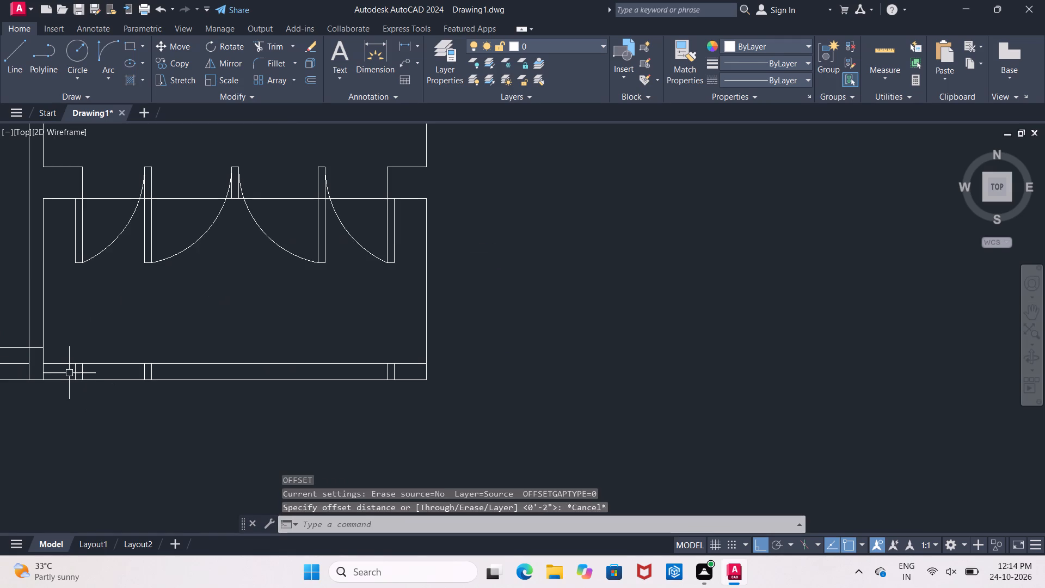
middle_drag(69, 373, 351, 331)
scroll(303, 334, up, 1)
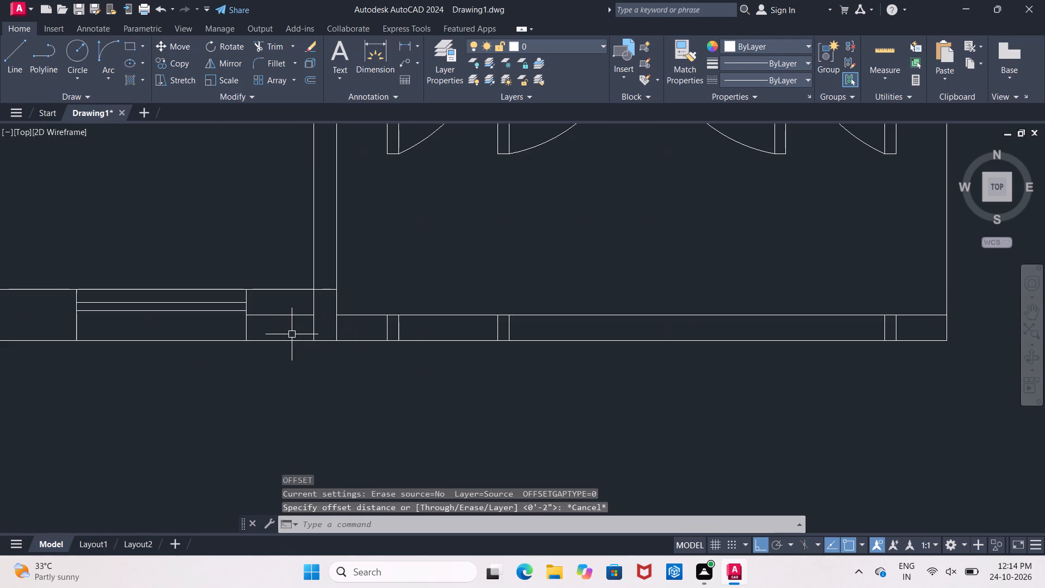
click(294, 314)
key(Delete)
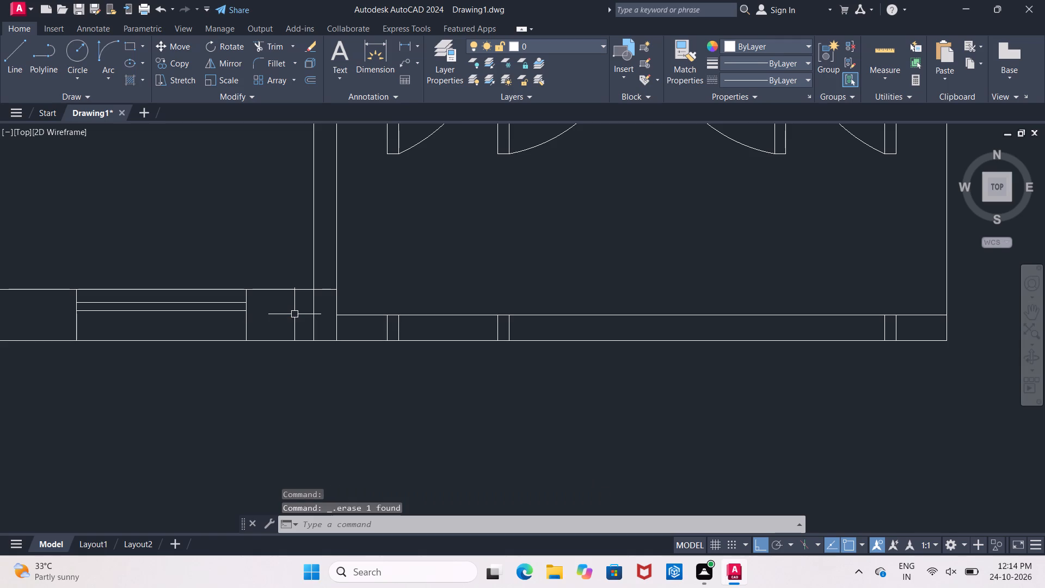
Trim the piece of the bottom wall's inner line that crosses the vertical wall beside the door bay.
text(tr)
key(Return)
key(Return)
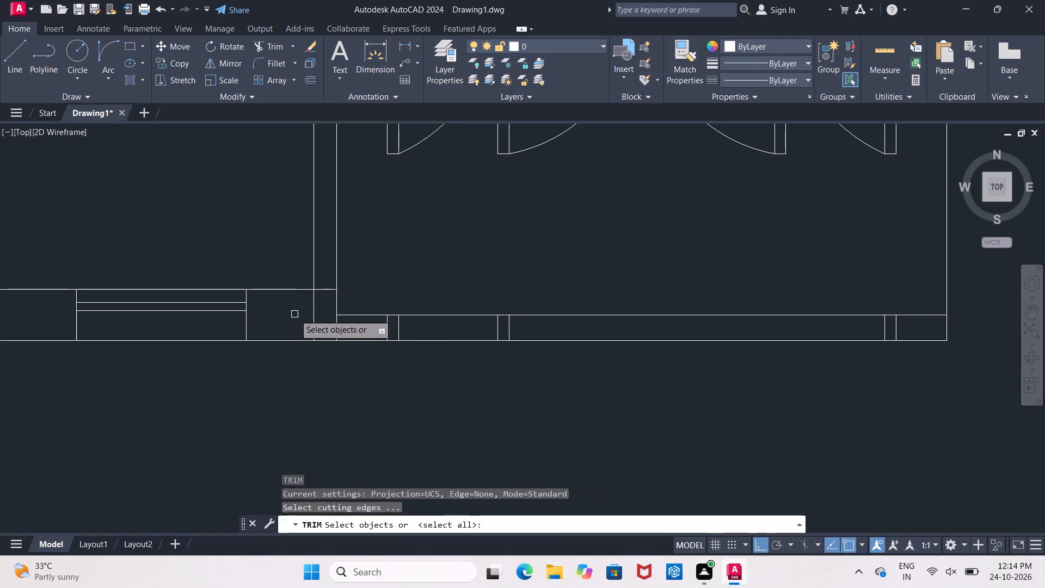
click(322, 292)
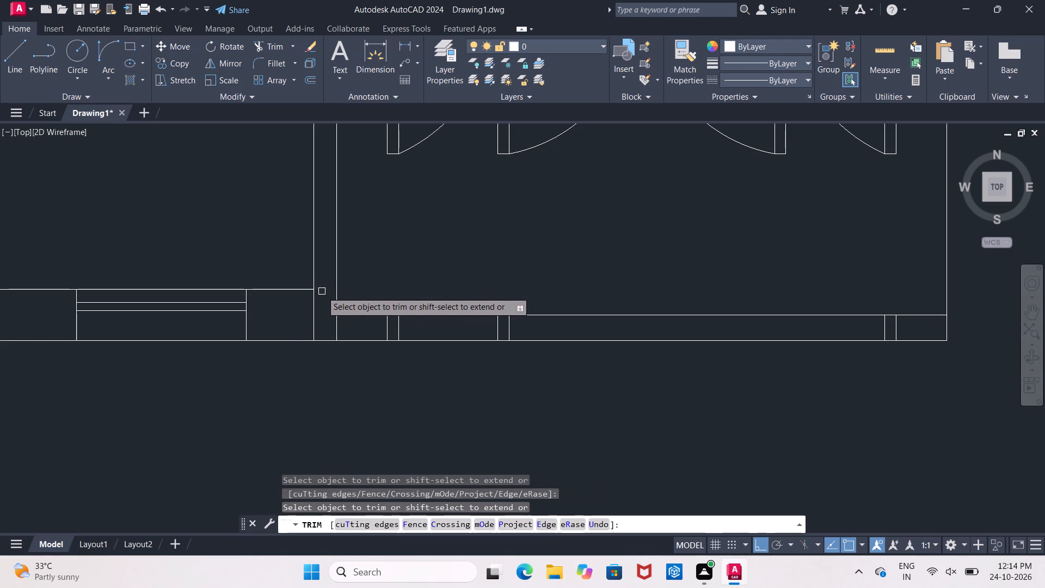
key(Escape)
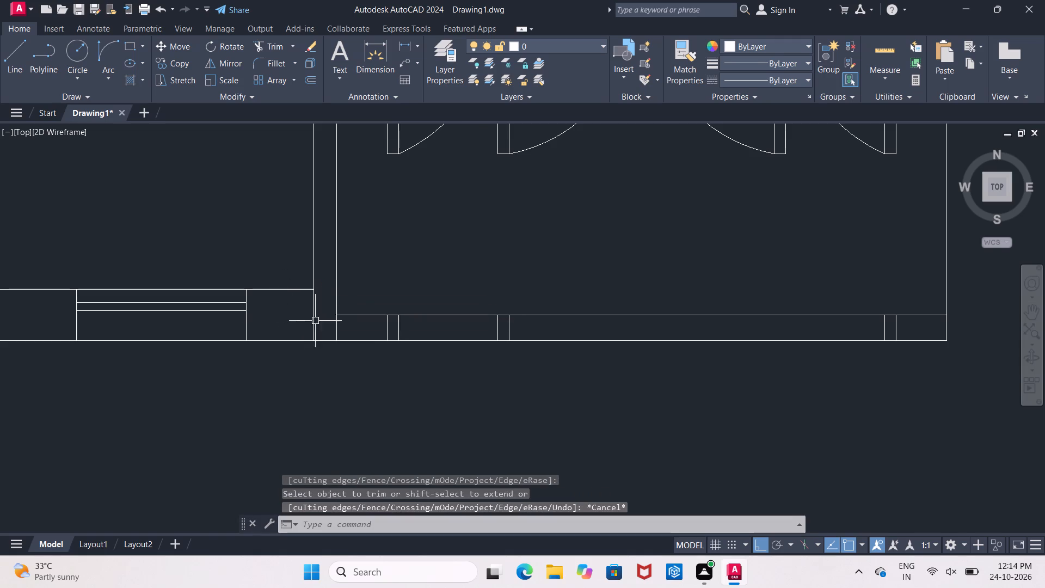
Erase the three pairs of short vertical divider lines in the bottom wall strip below the door bay.
drag(385, 327, 391, 329)
click(397, 331)
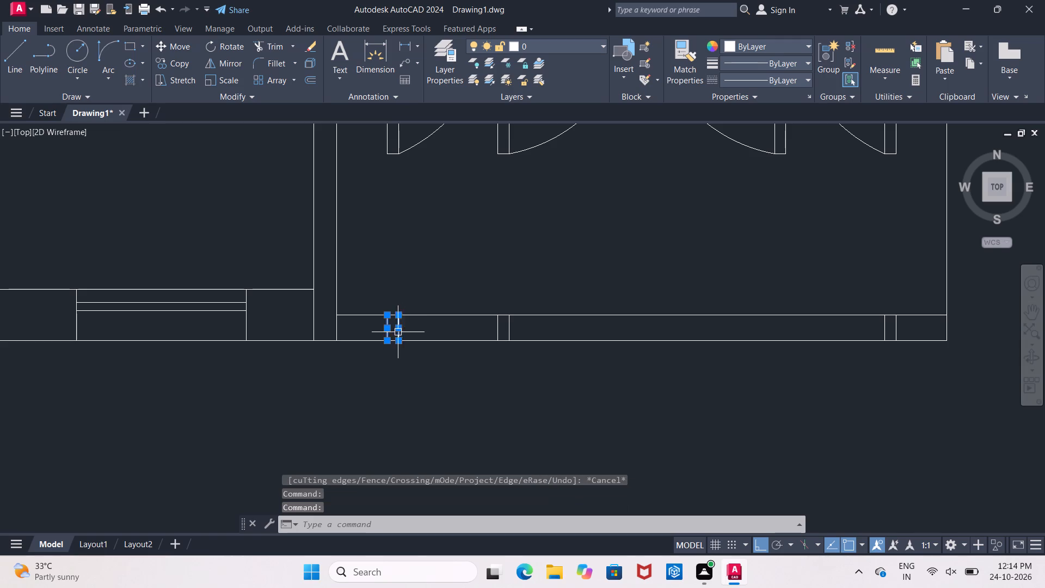
click(496, 329)
click(507, 328)
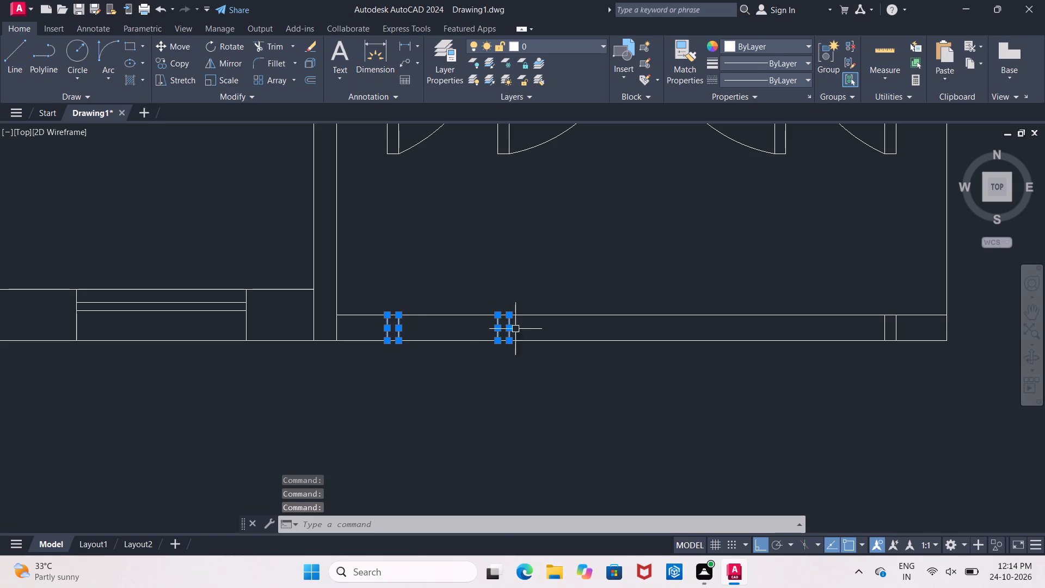
click(885, 324)
click(896, 326)
key(Delete)
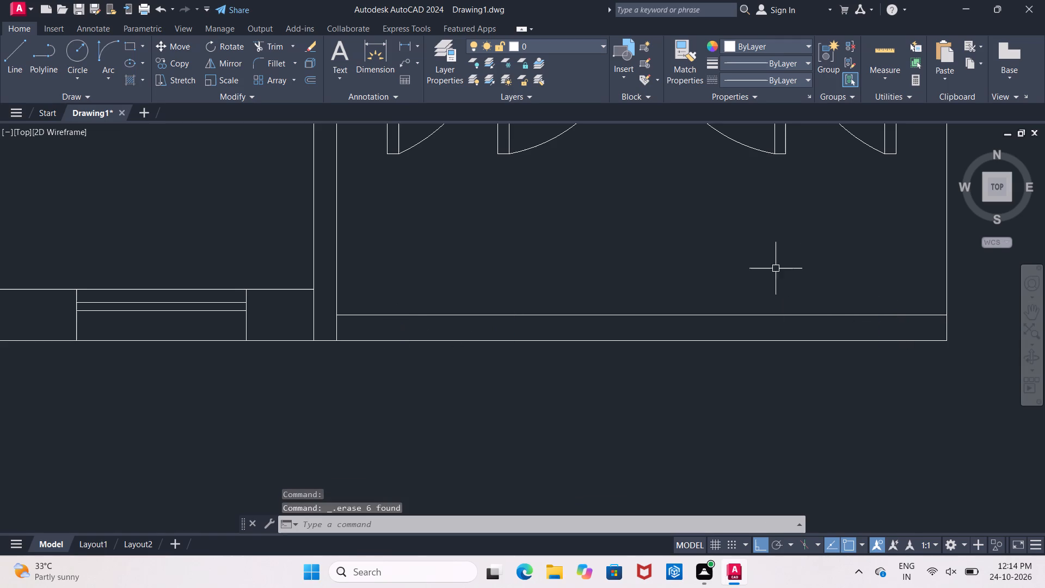
Offset the lower and upper segments of the bay's right vertical wall line 4" outward.
middle_drag(751, 276, 217, 388)
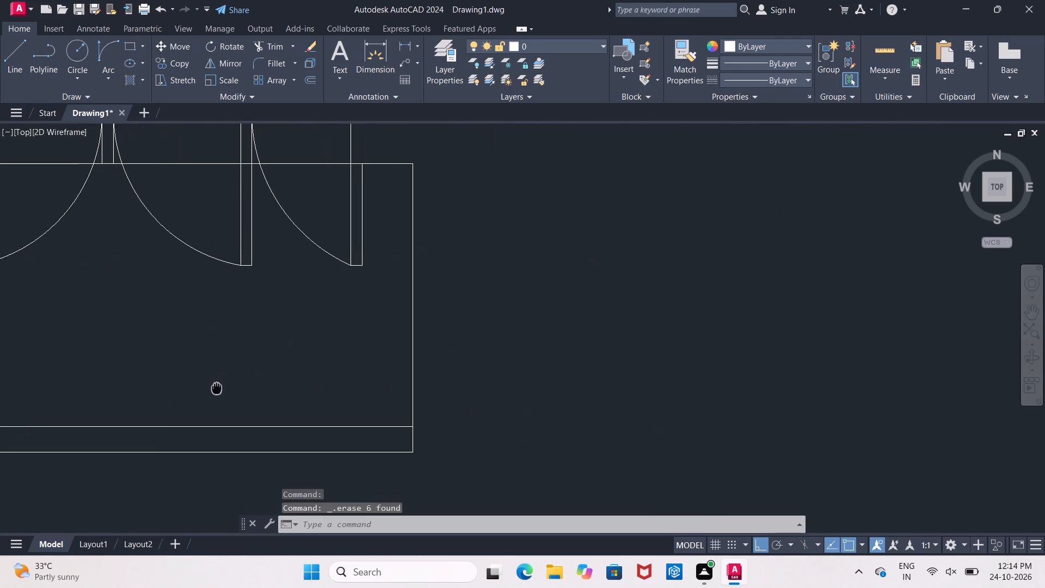
middle_drag(217, 388, 217, 391)
scroll(286, 340, down, 1)
middle_drag(285, 359, 285, 359)
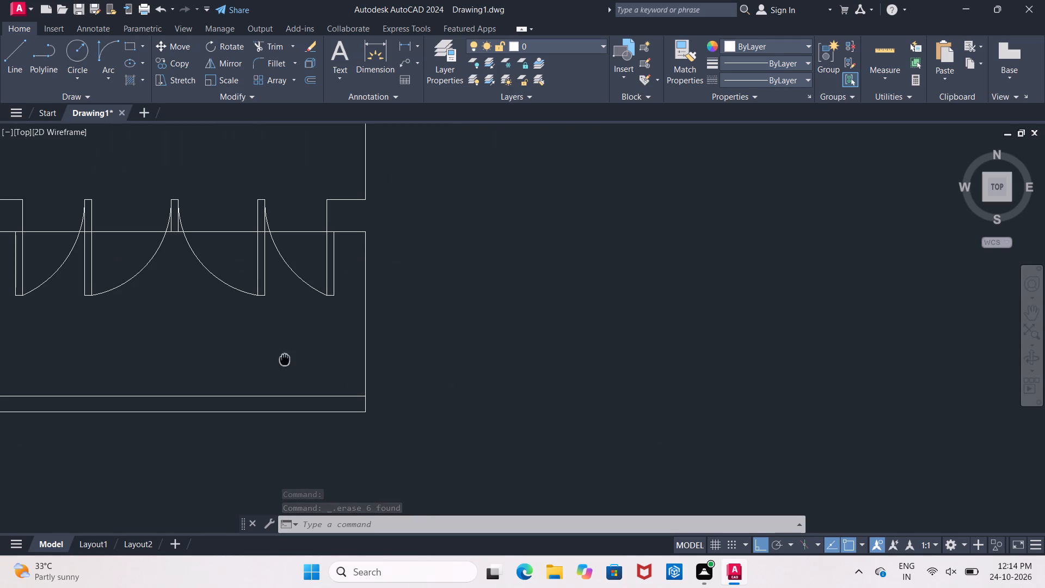
middle_drag(285, 359, 282, 366)
scroll(319, 334, up, 1)
key(Escape)
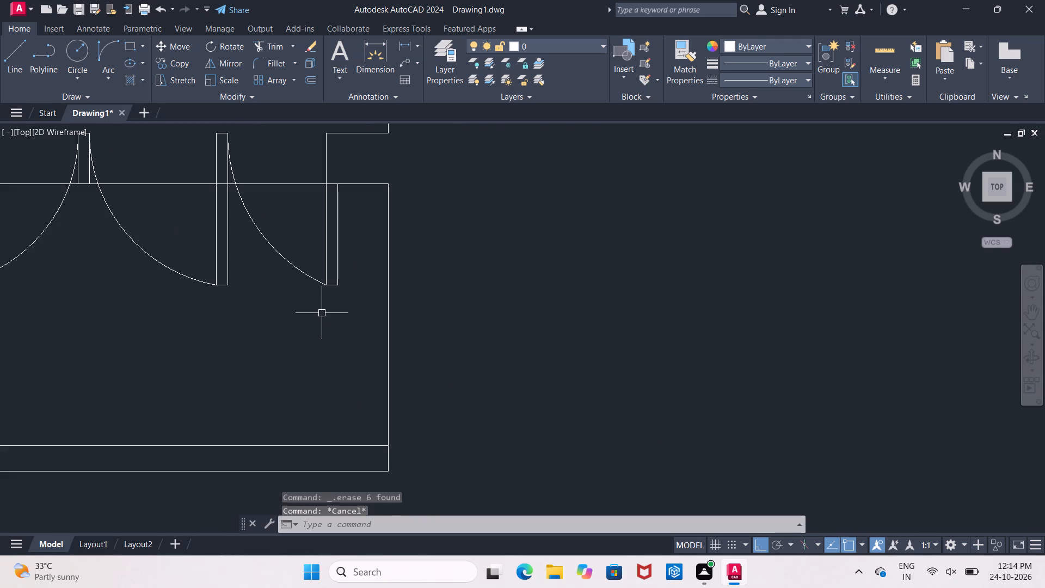
key(o)
key(Return)
text(4")
key(Return)
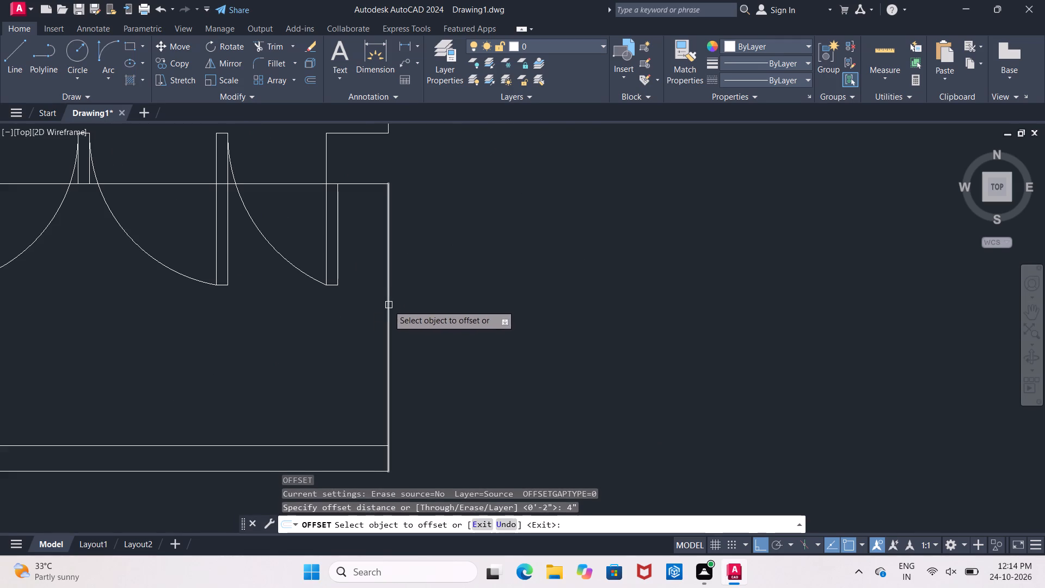
drag(388, 305, 394, 305)
click(474, 310)
middle_drag(471, 309, 471, 414)
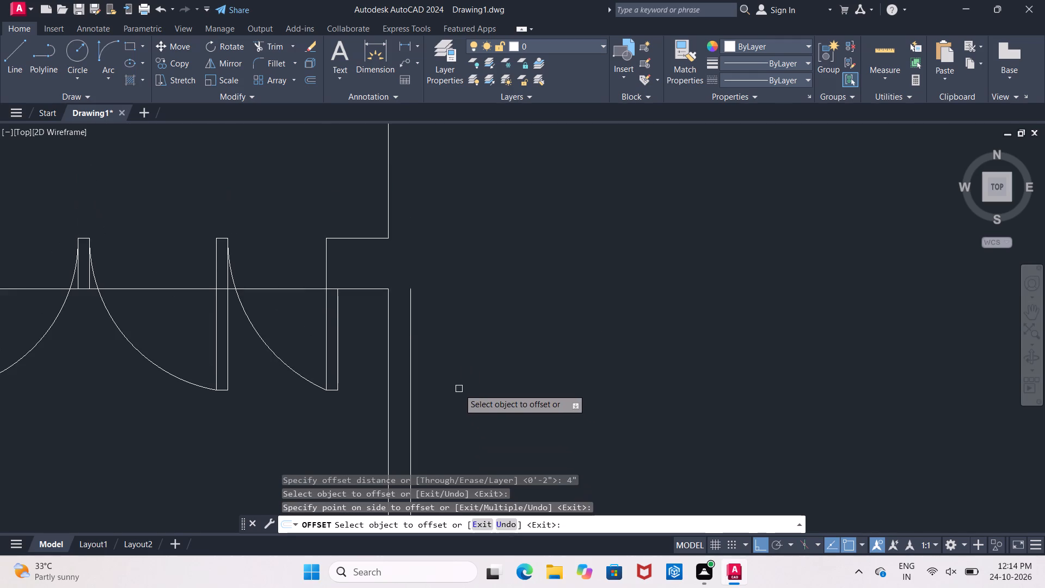
click(390, 226)
click(398, 226)
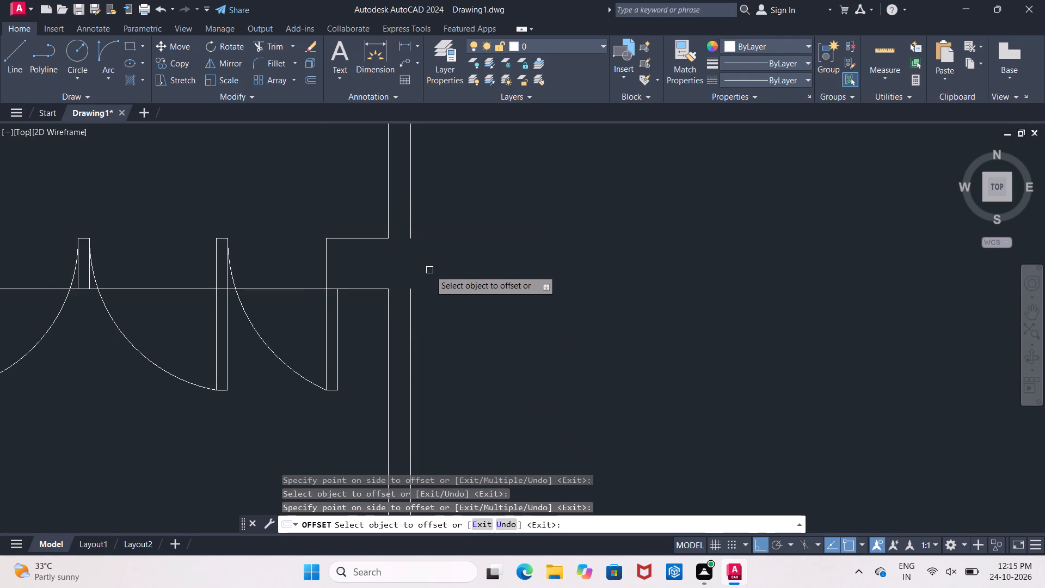
middle_drag(429, 272, 428, 373)
scroll(431, 364, down, 2)
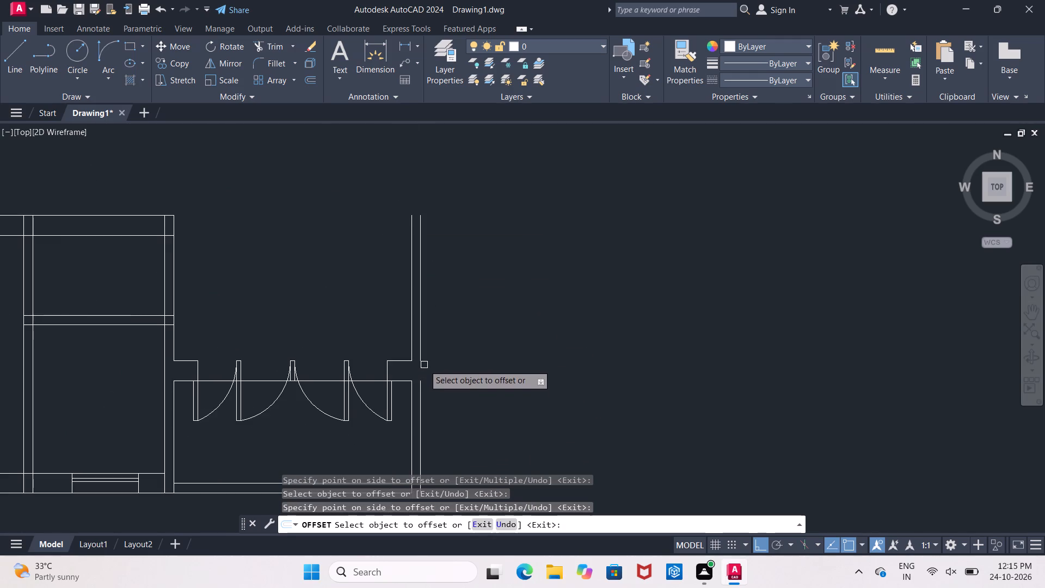
middle_drag(424, 363, 397, 287)
scroll(397, 287, up, 2)
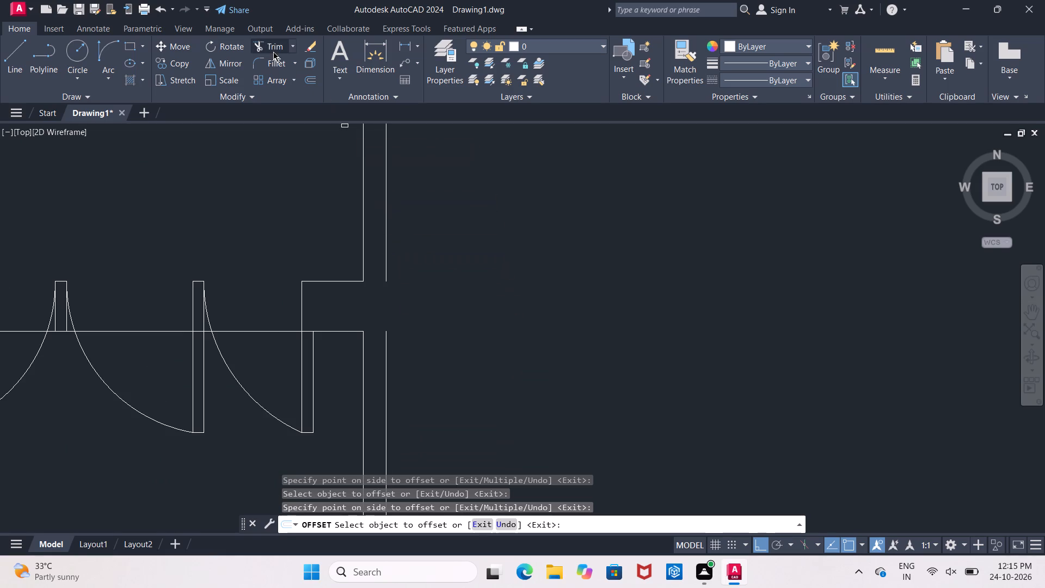
key(Escape)
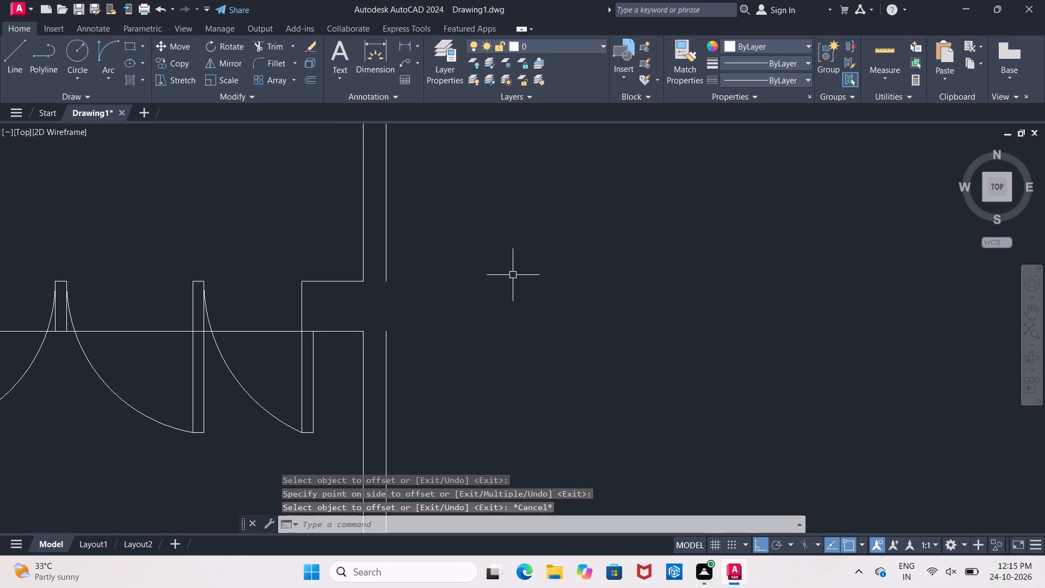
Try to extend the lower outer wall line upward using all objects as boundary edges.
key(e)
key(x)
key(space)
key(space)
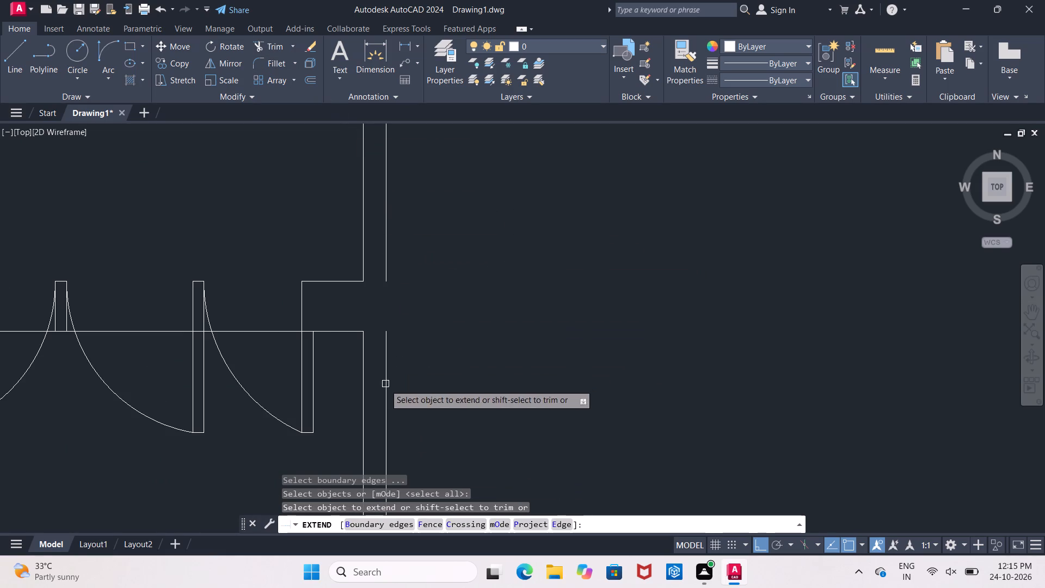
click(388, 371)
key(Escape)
Stretch the top end of the lower outer wall line to the bottom end of the upper outer wall line.
click(388, 371)
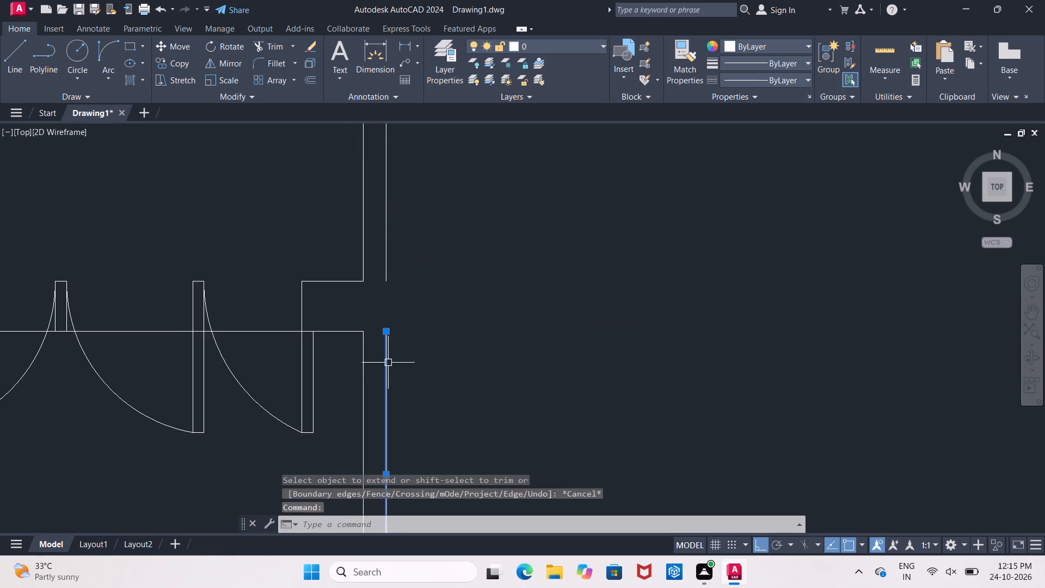
click(387, 330)
click(387, 282)
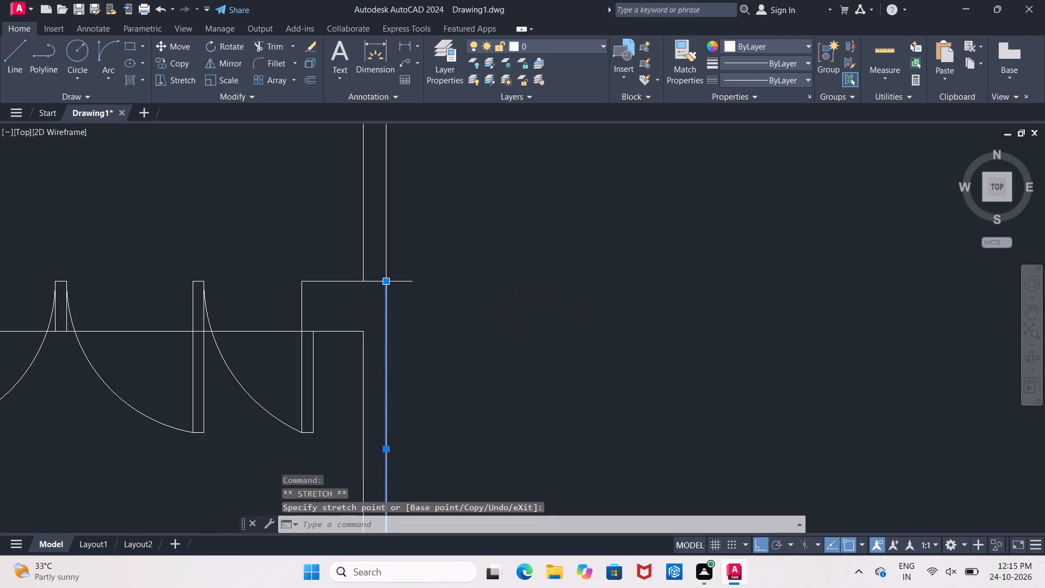
key(Escape)
key(Escape)
Extend the upper horizontal wall line at the right side of the door opening to the outer vertical wall line.
middle_drag(428, 307, 414, 285)
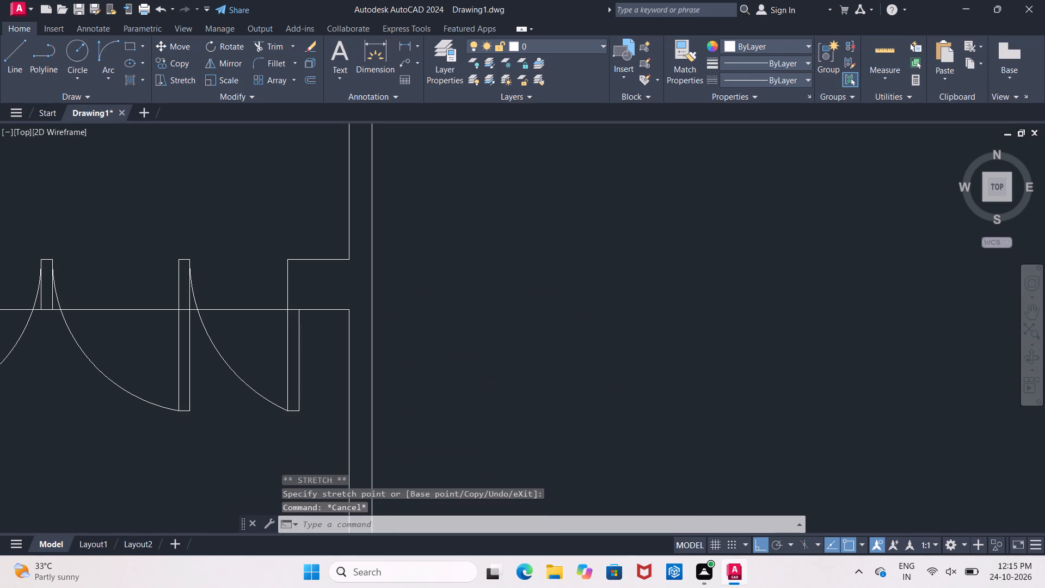
key(e)
key(x)
key(space)
key(space)
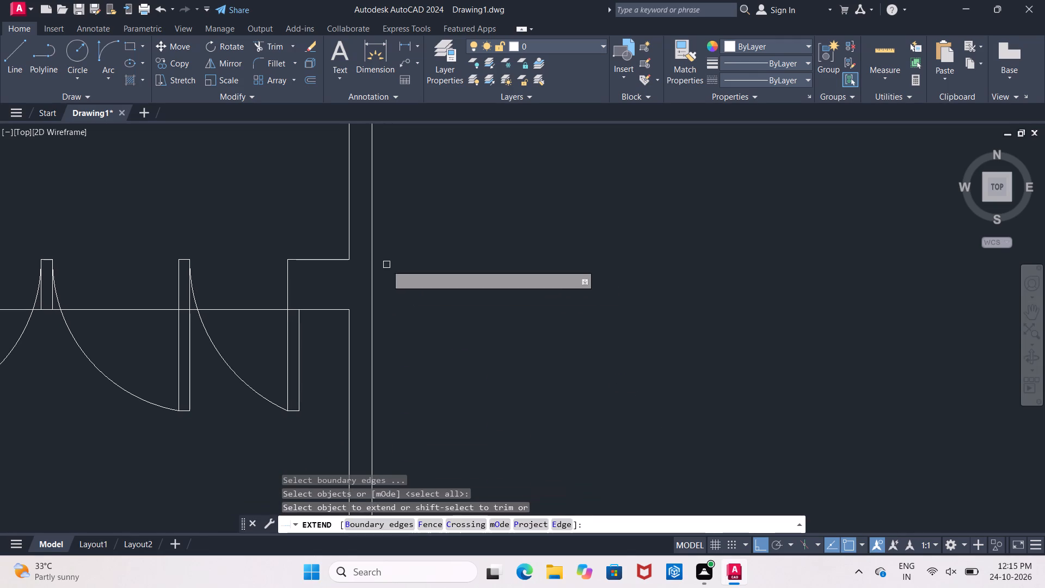
click(339, 258)
middle_drag(310, 235, 302, 256)
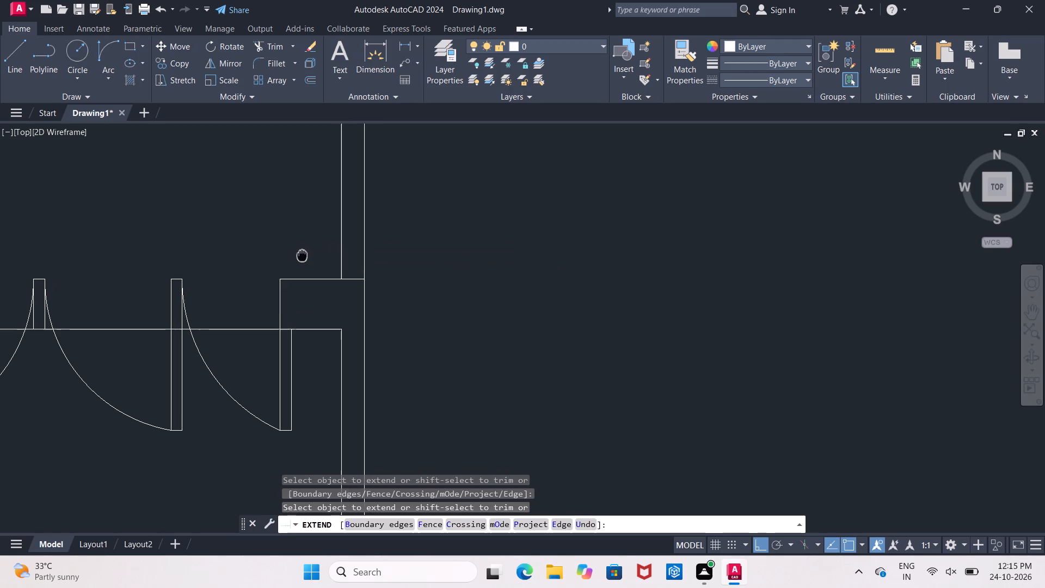
middle_drag(302, 256, 284, 195)
scroll(290, 212, down, 2)
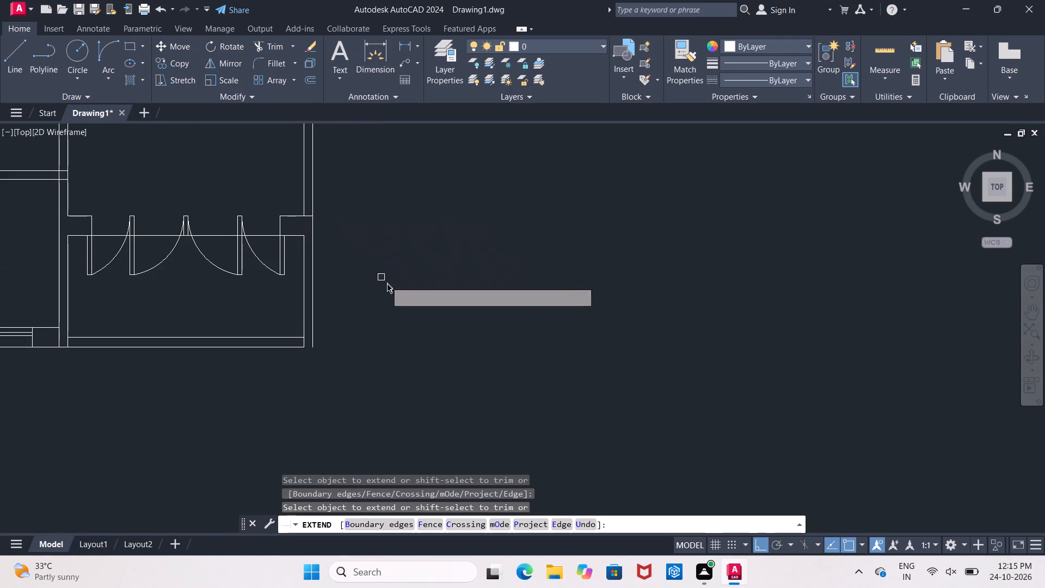
Draw two horizontal lines across the right wall at the bay's bottom corner, continuing the inner bottom wall line and closing the wall end.
middle_drag(388, 285, 385, 291)
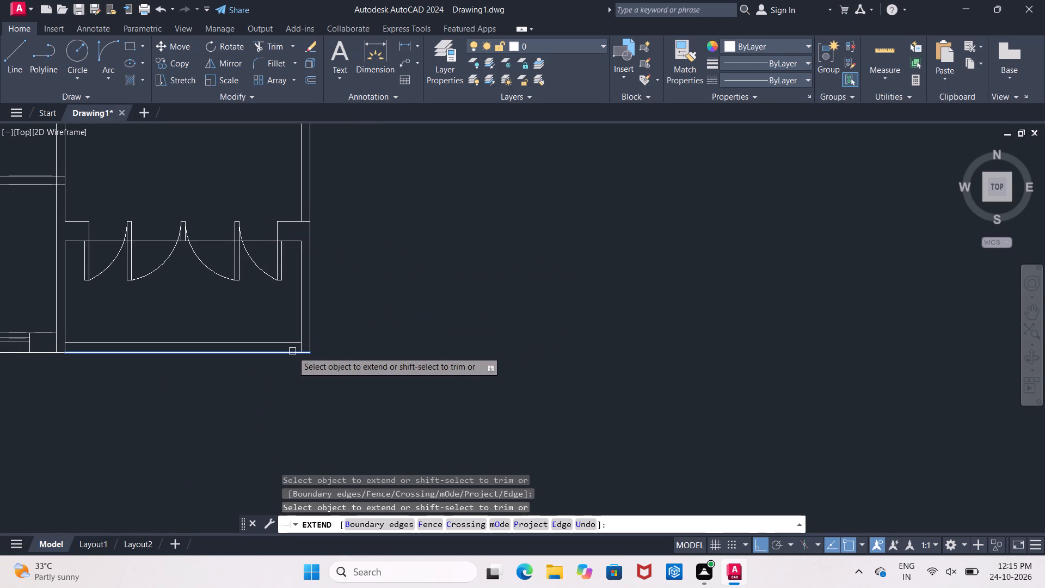
scroll(293, 354, up, 2)
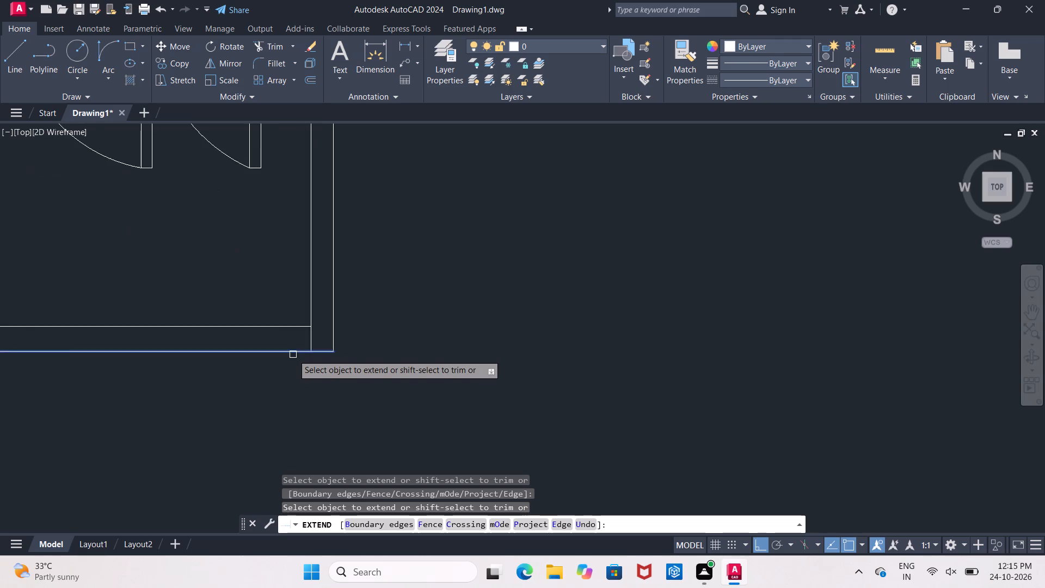
scroll(293, 354, up, 1)
key(Escape)
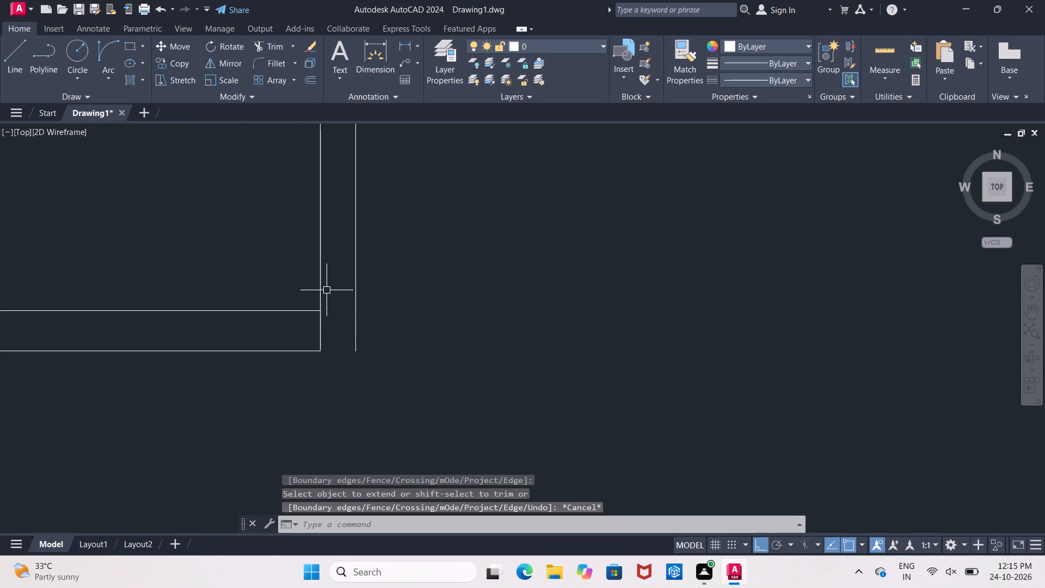
click(15, 54)
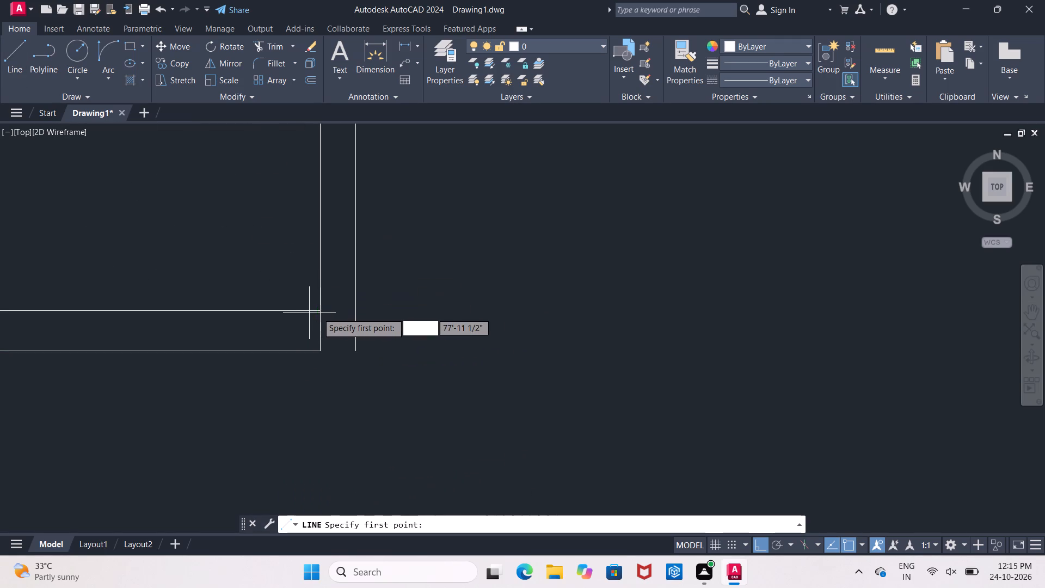
click(320, 313)
click(371, 310)
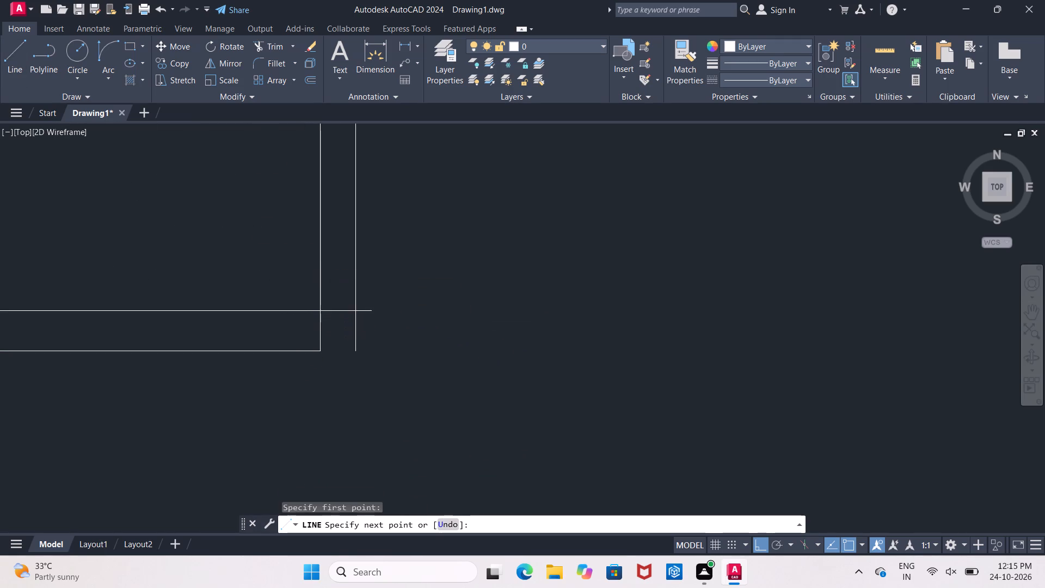
key(Escape)
click(17, 72)
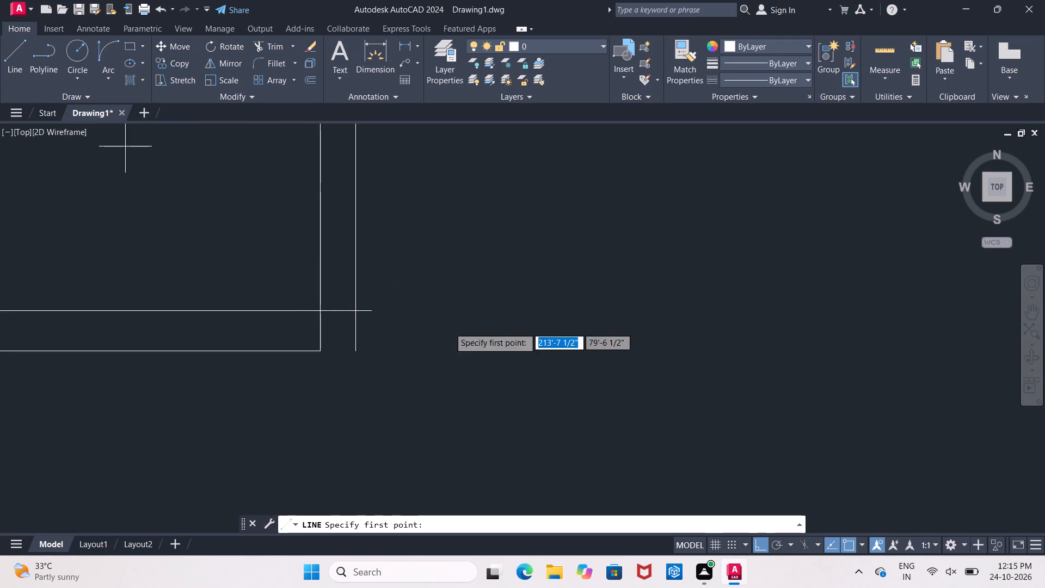
click(321, 356)
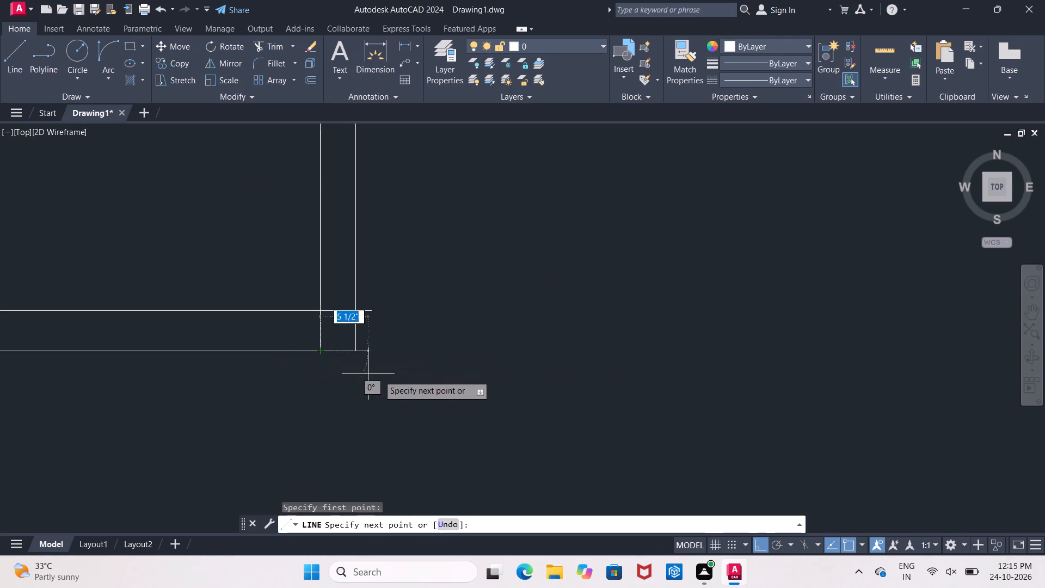
click(354, 352)
key(Escape)
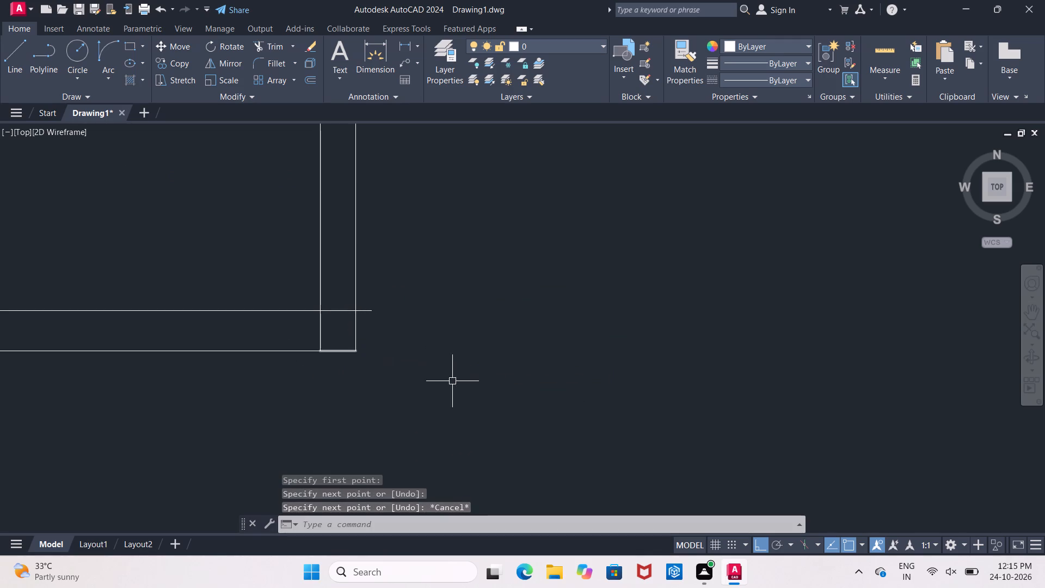
Trim the inner bottom wall line's overhang beyond the bay's outer right wall line.
key(t)
key(r)
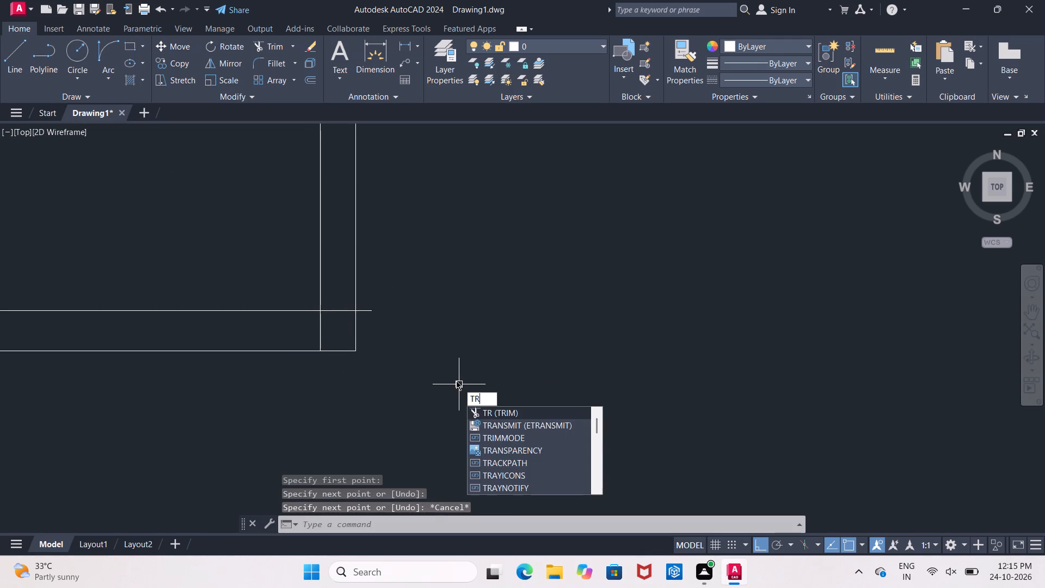
key(space)
key(space)
click(365, 310)
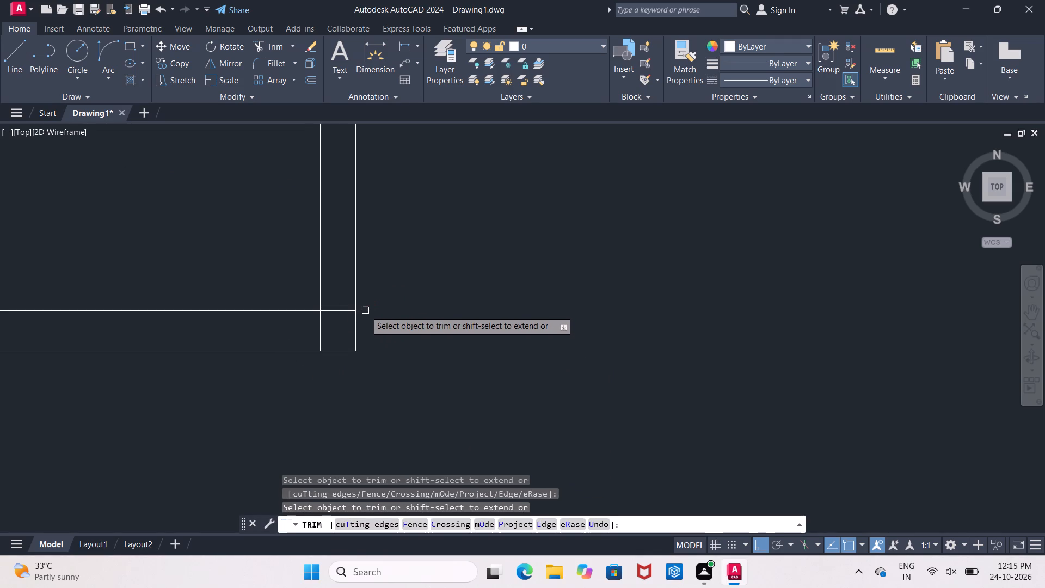
middle_drag(363, 316, 360, 326)
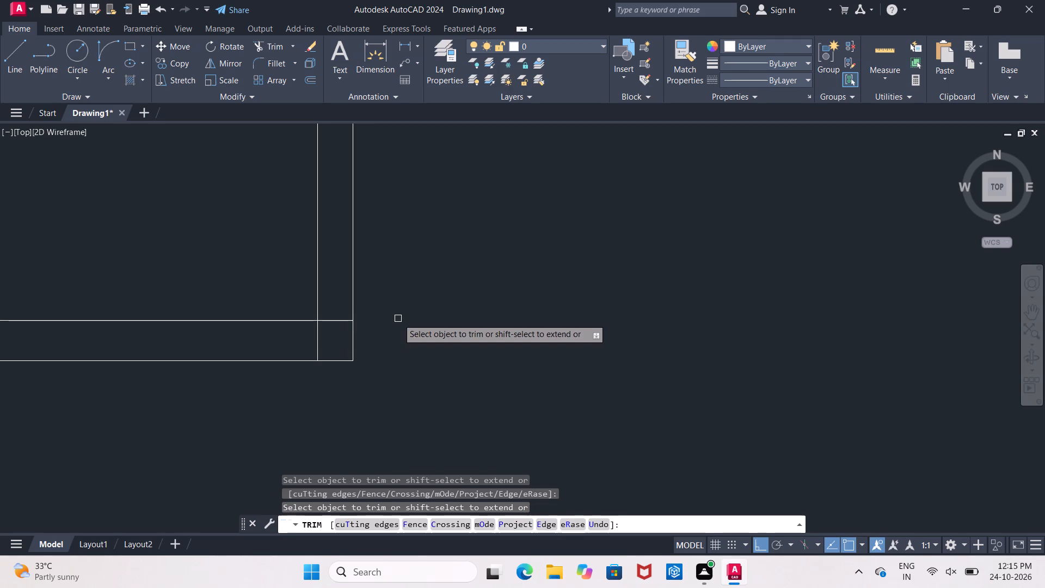
key(Escape)
Offset the bay's outer right vertical wall line 9' outward to the right.
key(o)
key(Return)
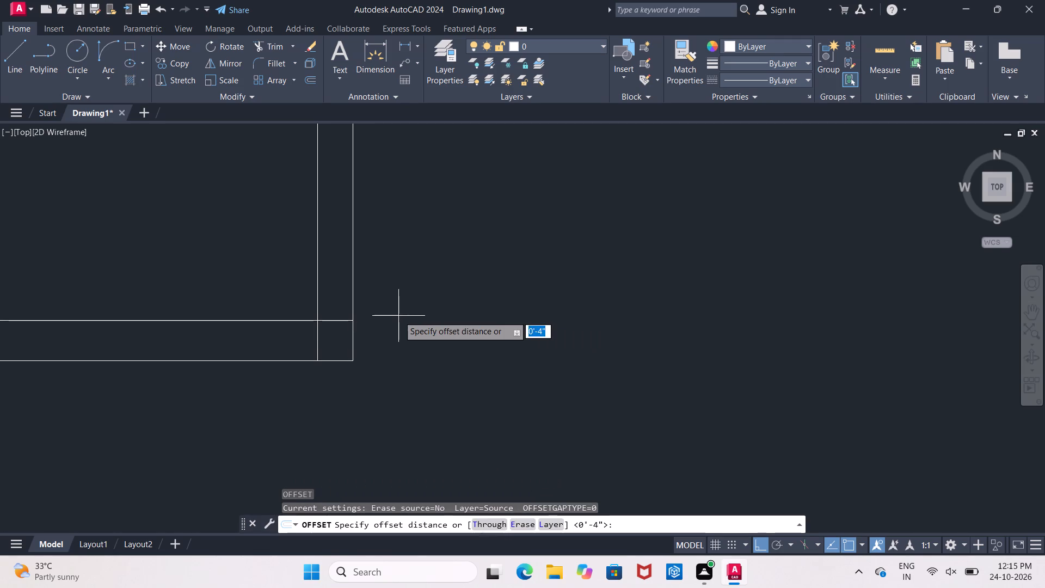
text(9')
key(Return)
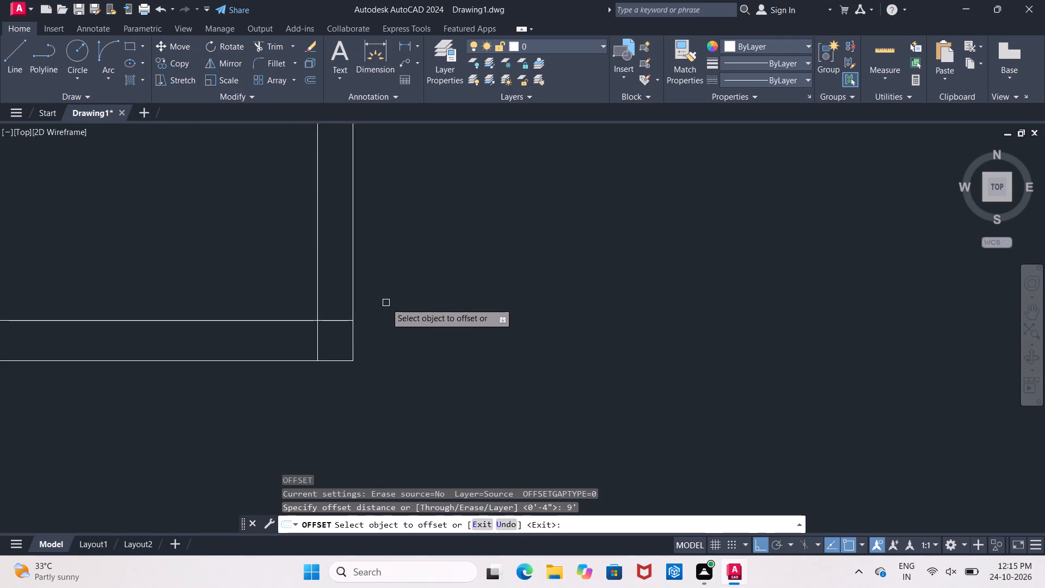
click(350, 291)
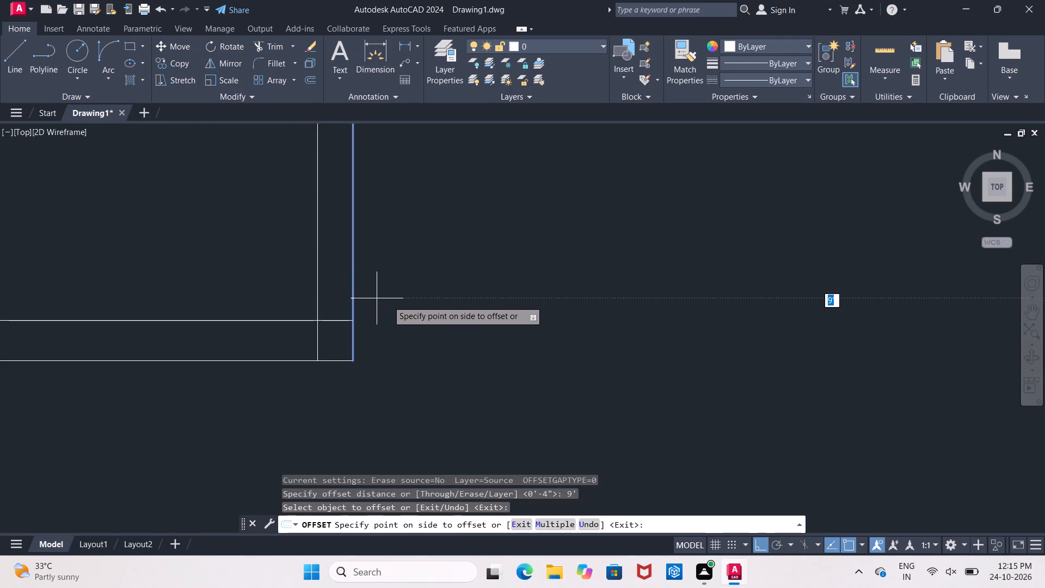
scroll(447, 297, down, 2)
middle_drag(447, 296, 327, 329)
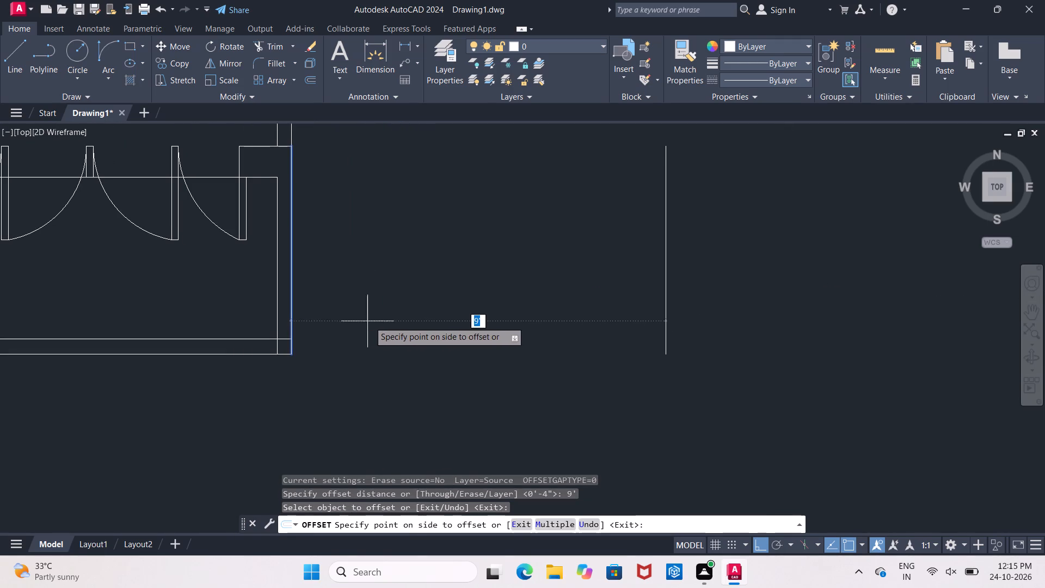
click(378, 322)
middle_drag(463, 305, 422, 321)
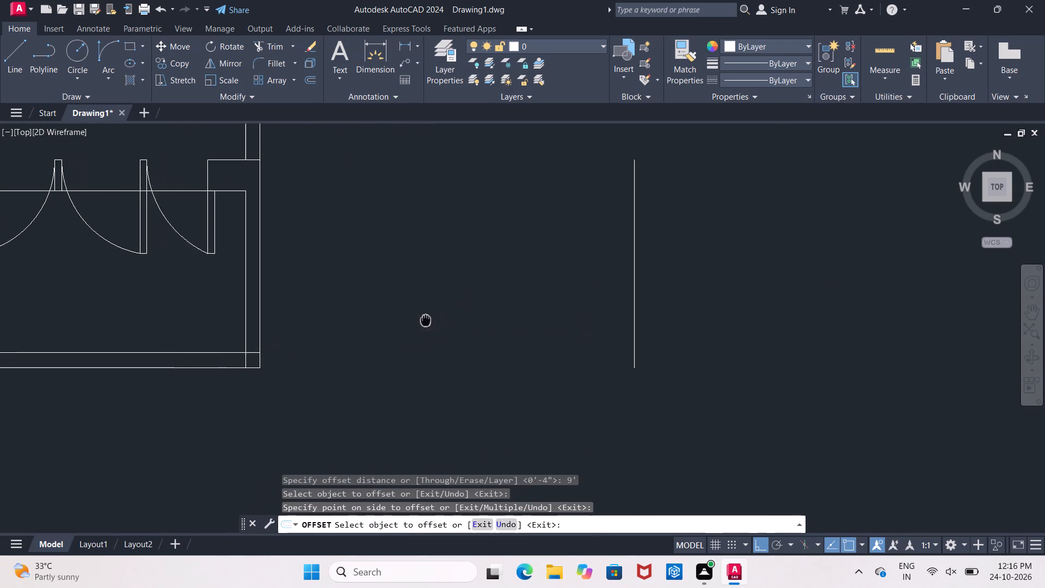
middle_drag(422, 321, 399, 325)
key(Return)
Offset the new isolated vertical line 9" further to the right to form the wall thickness.
key(Return)
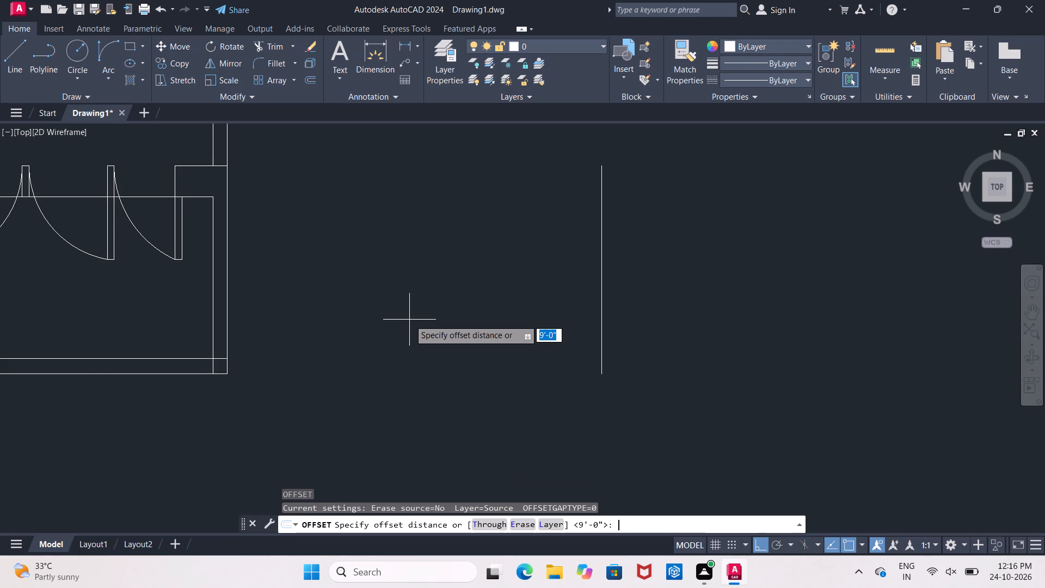
key(9)
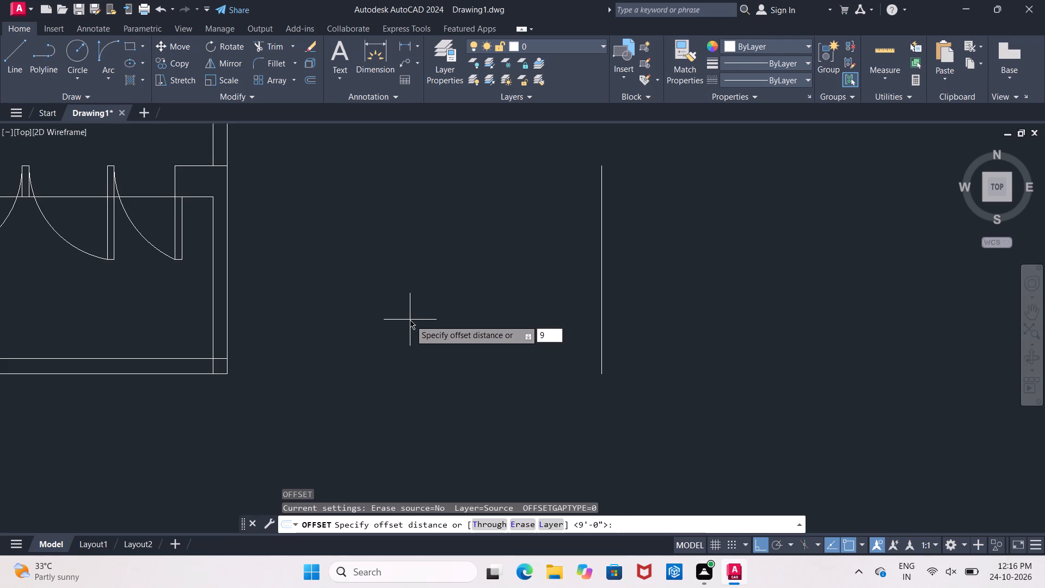
key(shift+quotedbl)
key(Return)
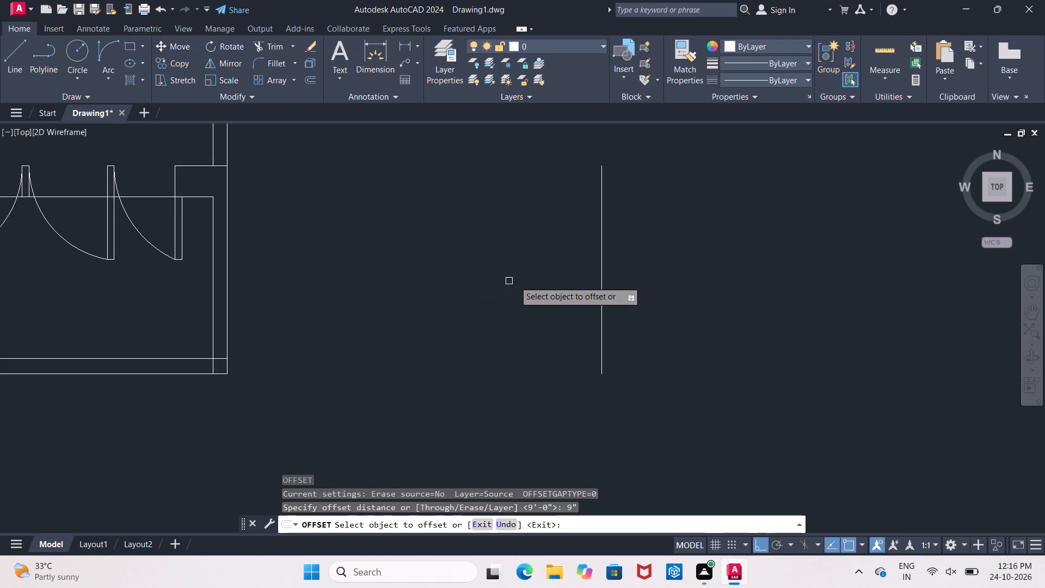
click(601, 319)
click(675, 322)
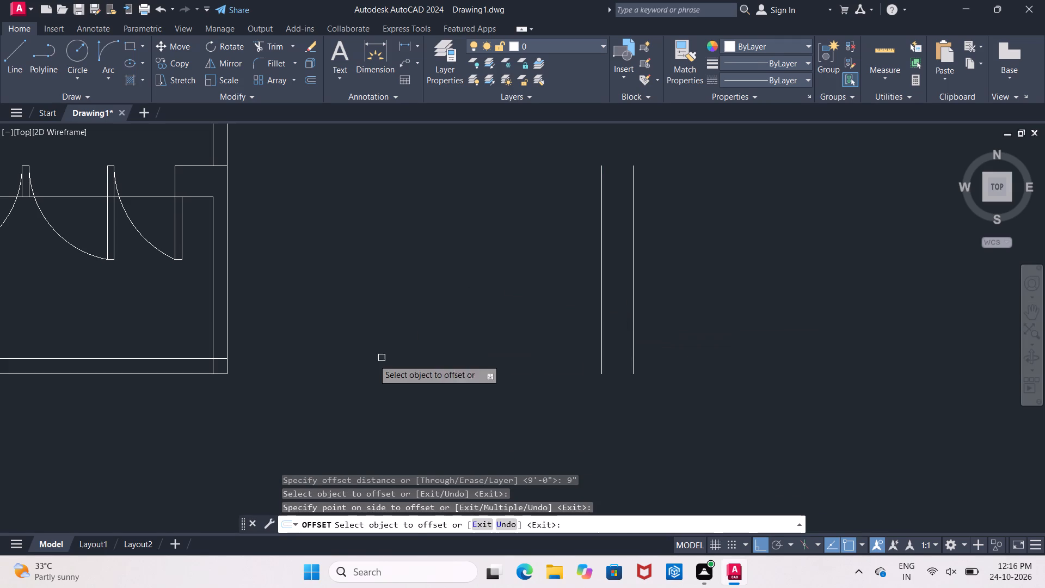
key(Escape)
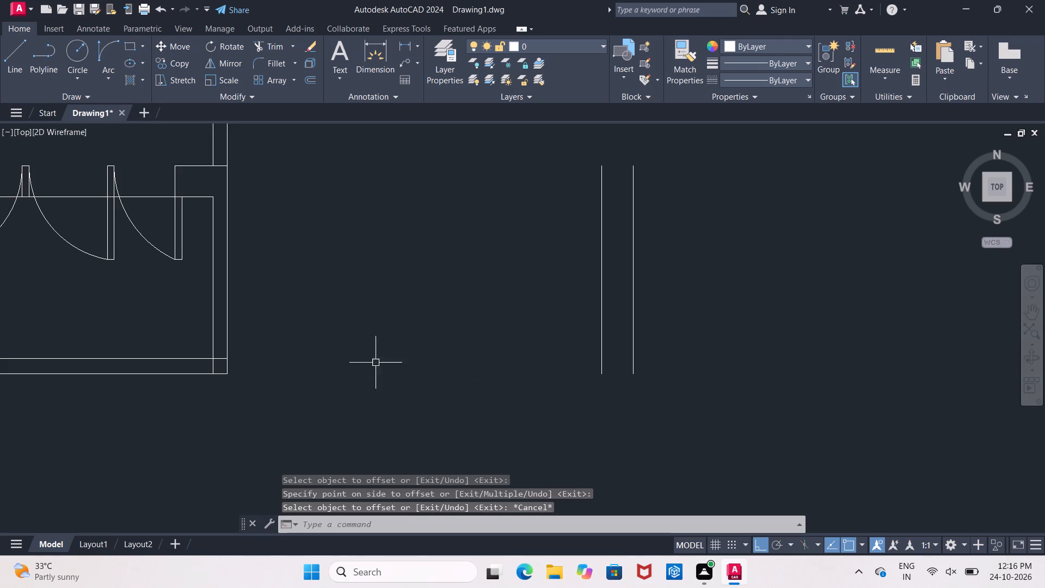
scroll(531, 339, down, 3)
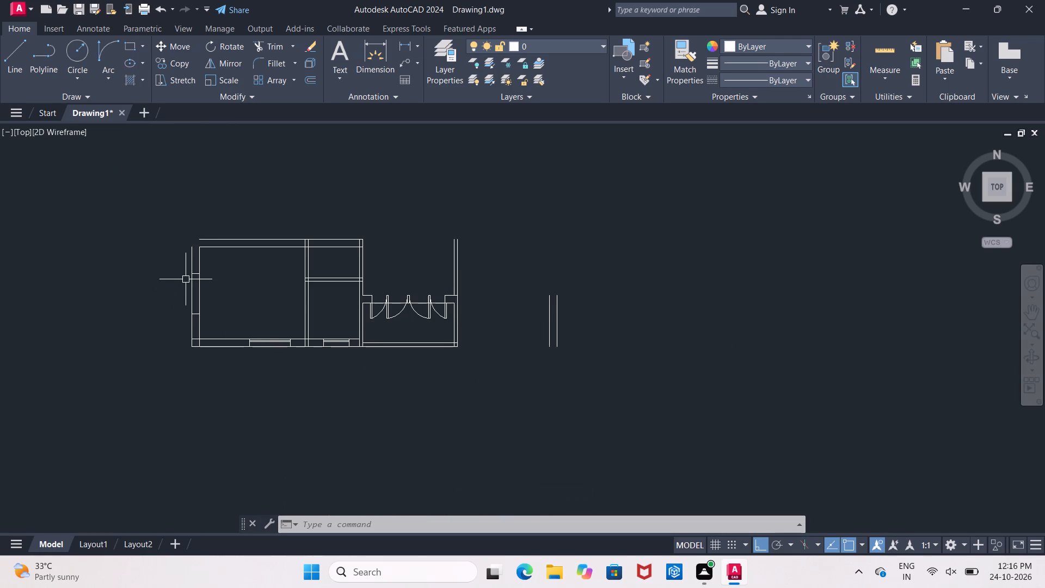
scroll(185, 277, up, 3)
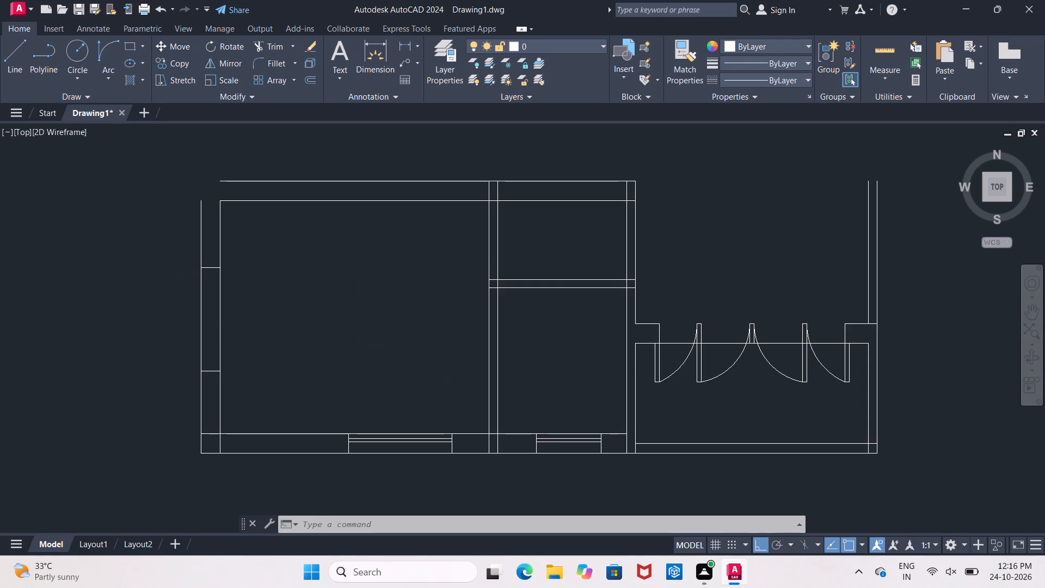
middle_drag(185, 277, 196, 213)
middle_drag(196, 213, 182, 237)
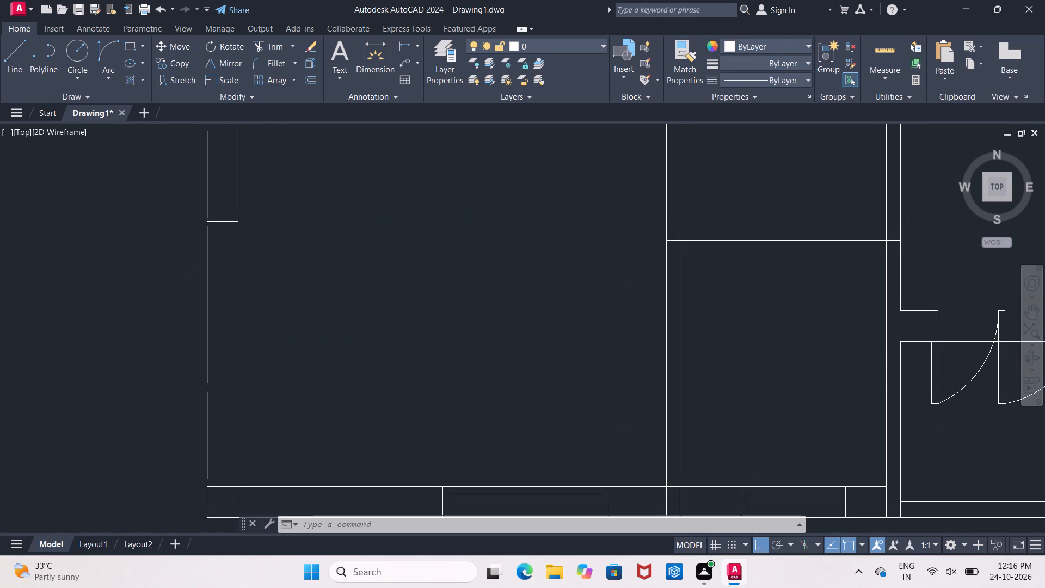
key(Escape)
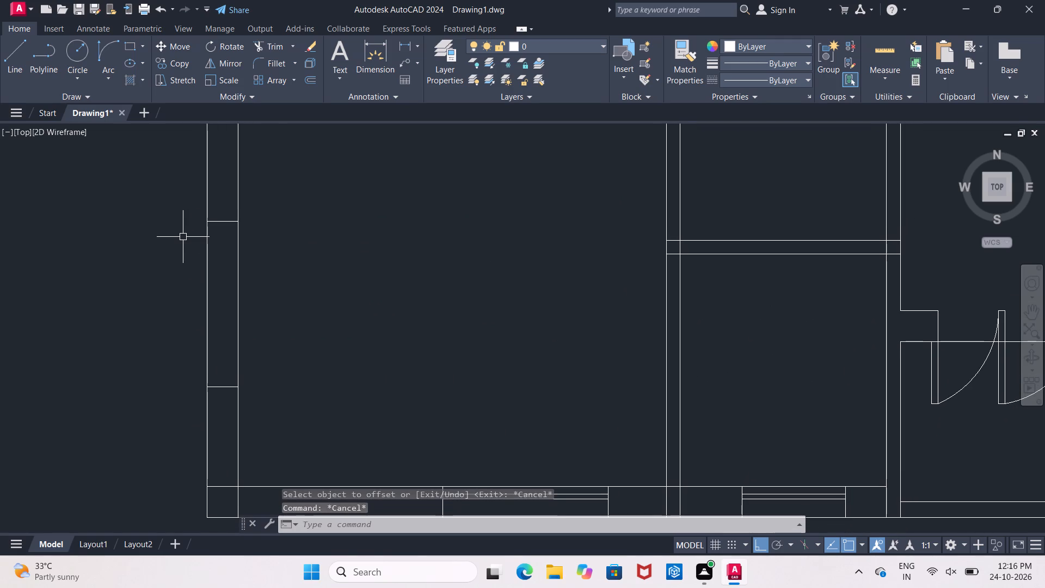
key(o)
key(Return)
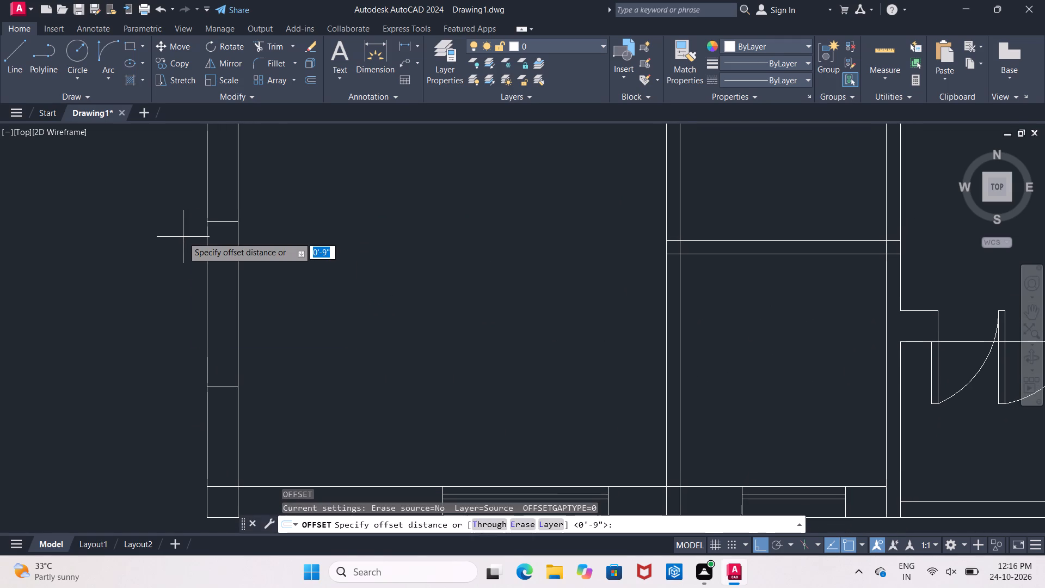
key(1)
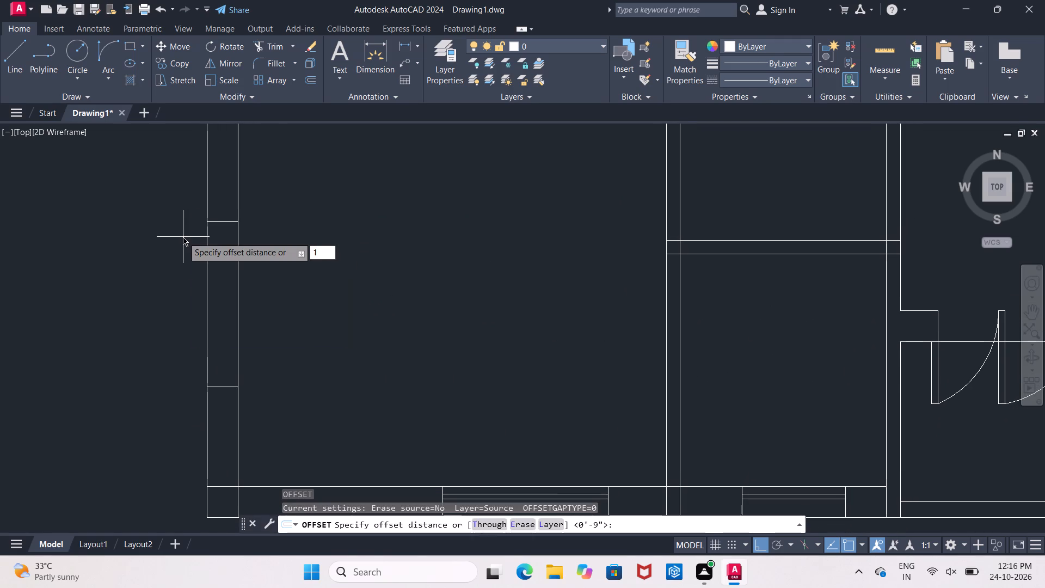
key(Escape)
Measure the distance from the inner wall line to the nearest window line at the large bottom window's right end.
middle_drag(384, 317, 219, 174)
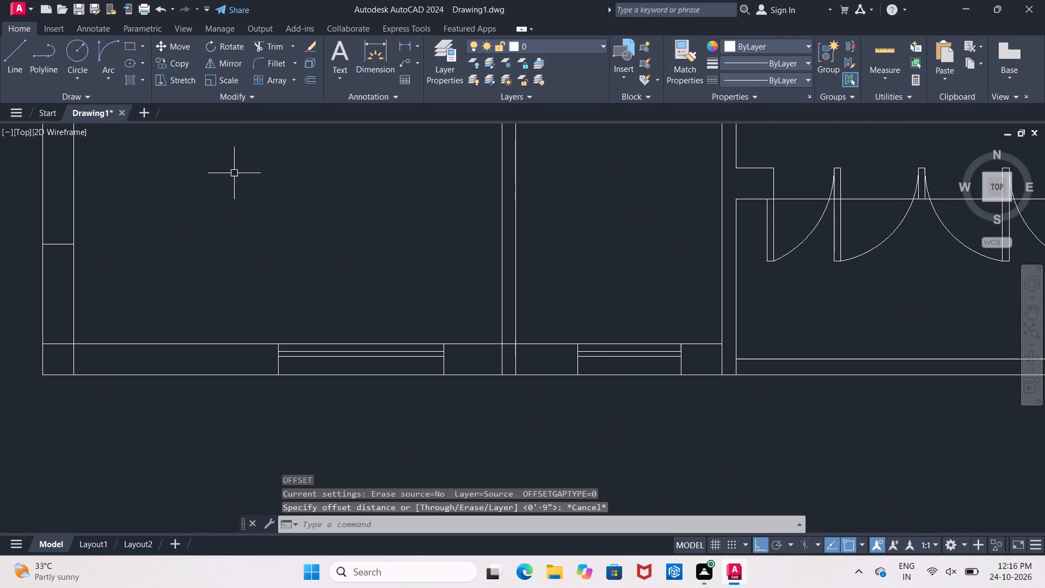
click(409, 41)
scroll(444, 351, up, 3)
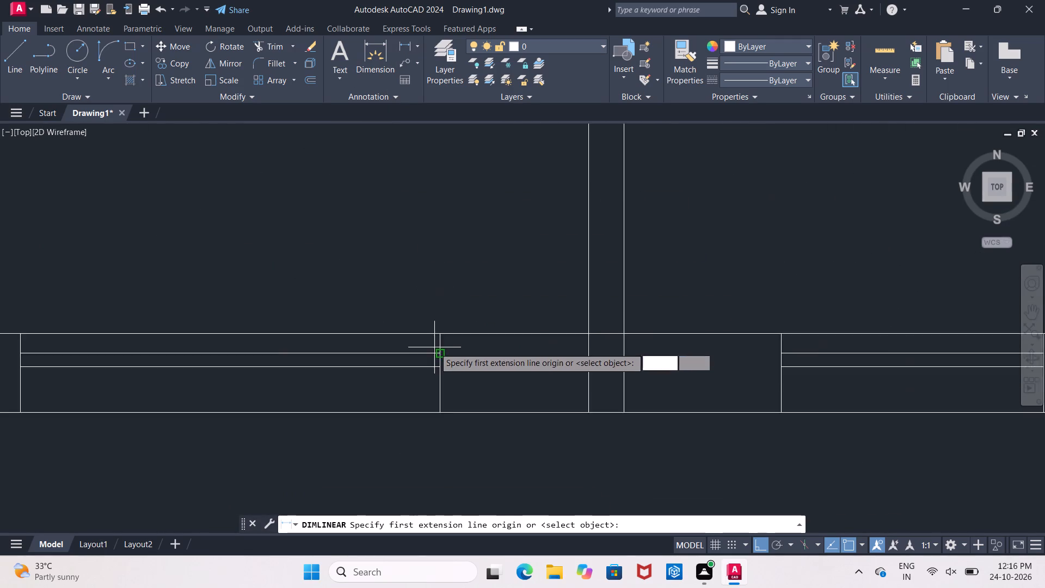
scroll(434, 347, up, 2)
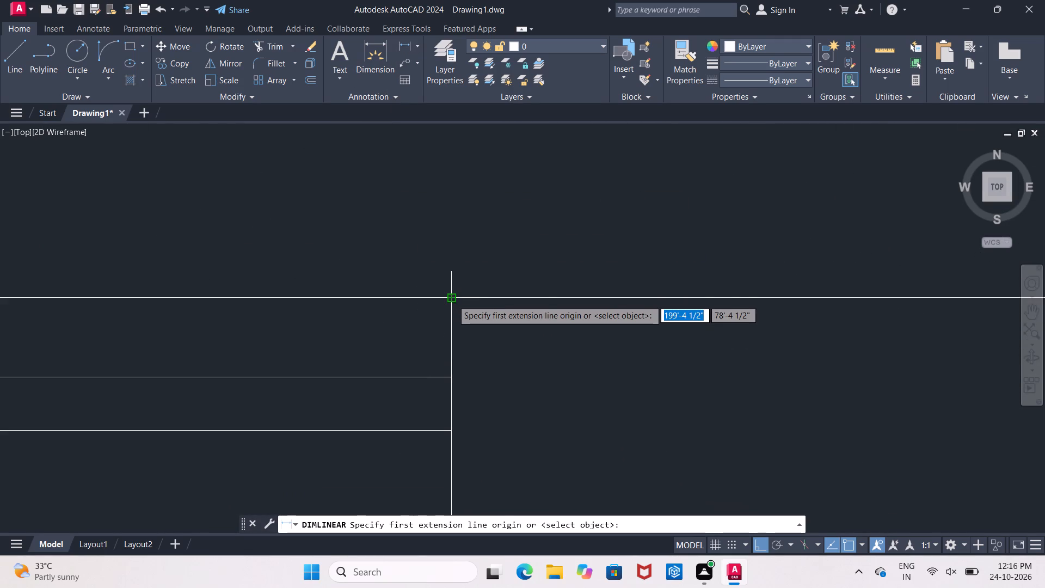
click(452, 300)
click(448, 375)
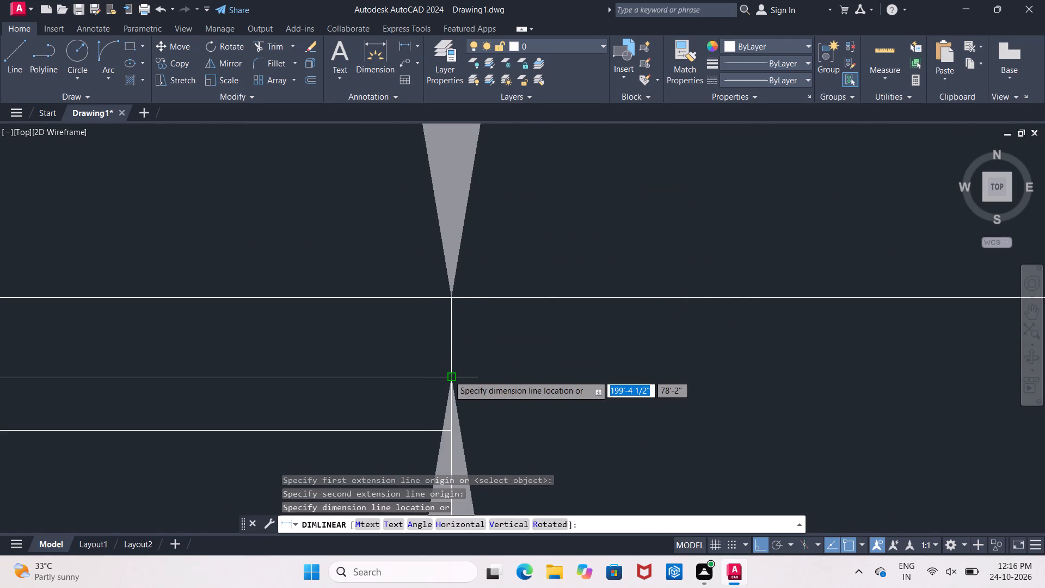
scroll(448, 375, down, 7)
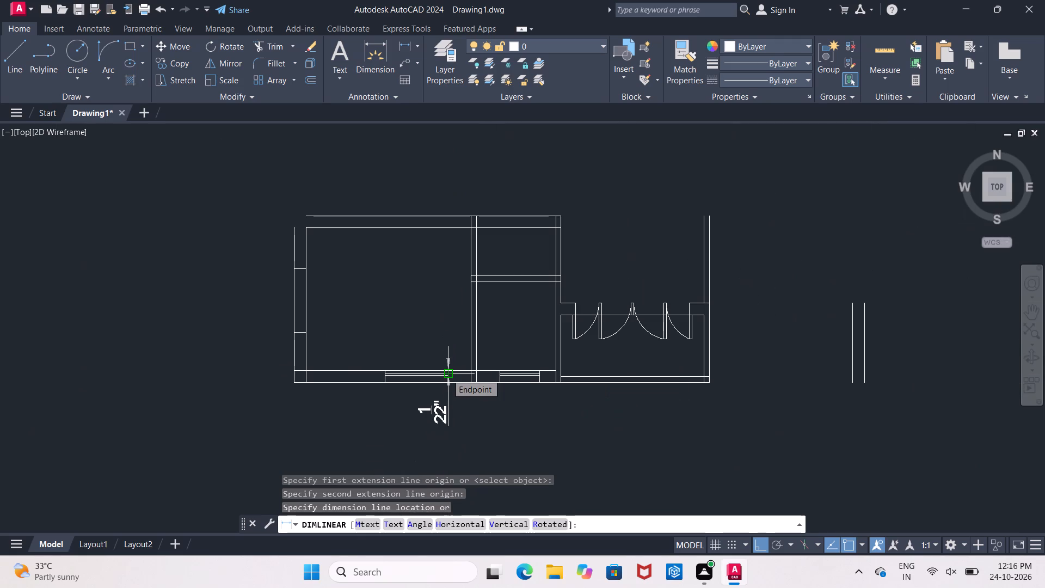
key(Escape)
Offset the left wall's inner line 2.5" toward the outside at the left window opening.
key(o)
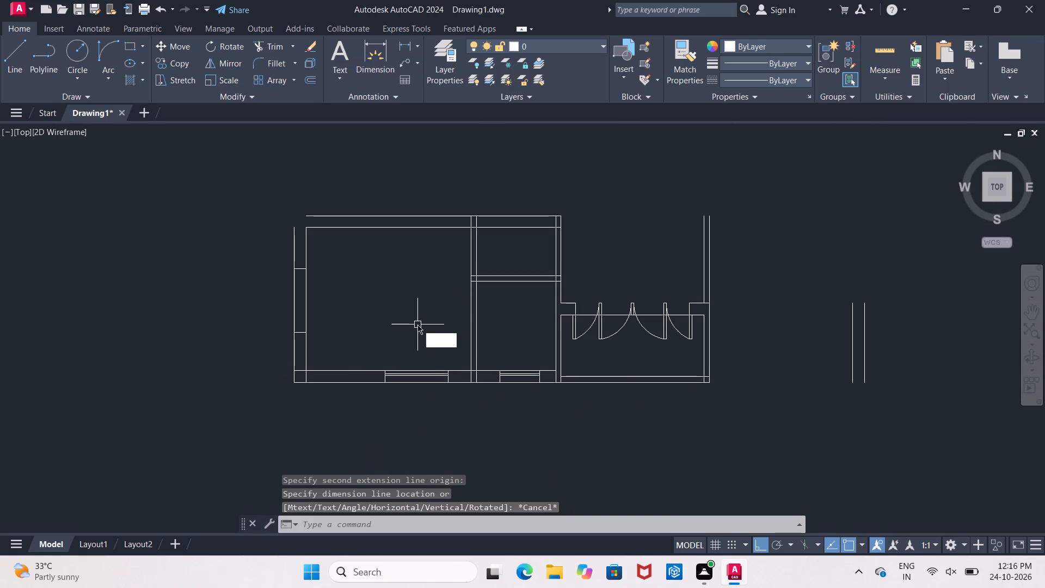
key(Return)
text(2.5")
key(Return)
scroll(314, 292, up, 1)
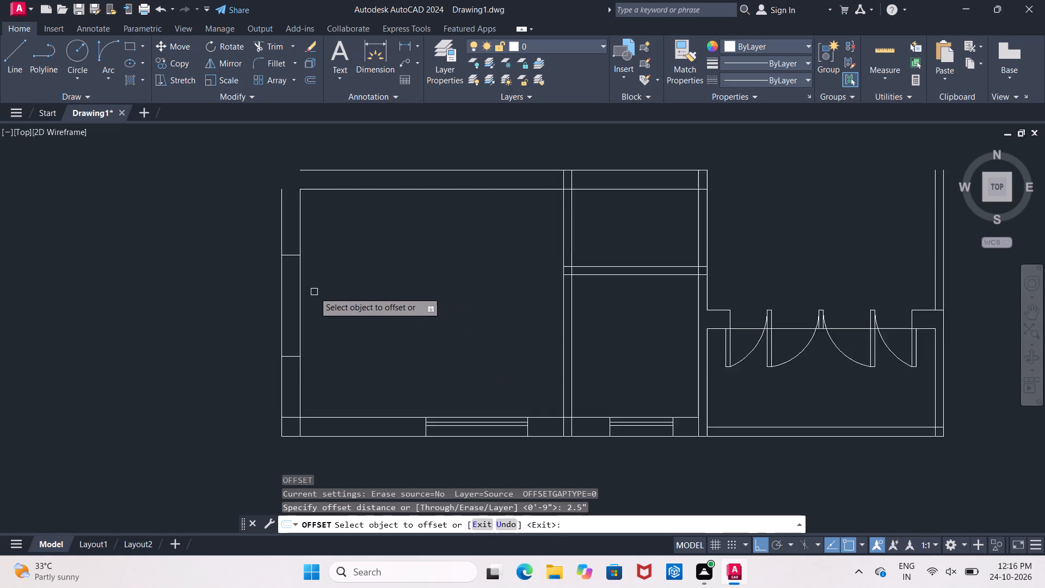
scroll(314, 292, up, 1)
click(288, 313)
click(274, 317)
scroll(365, 334, down, 2)
middle_drag(366, 334, 341, 260)
scroll(426, 330, up, 4)
key(Escape)
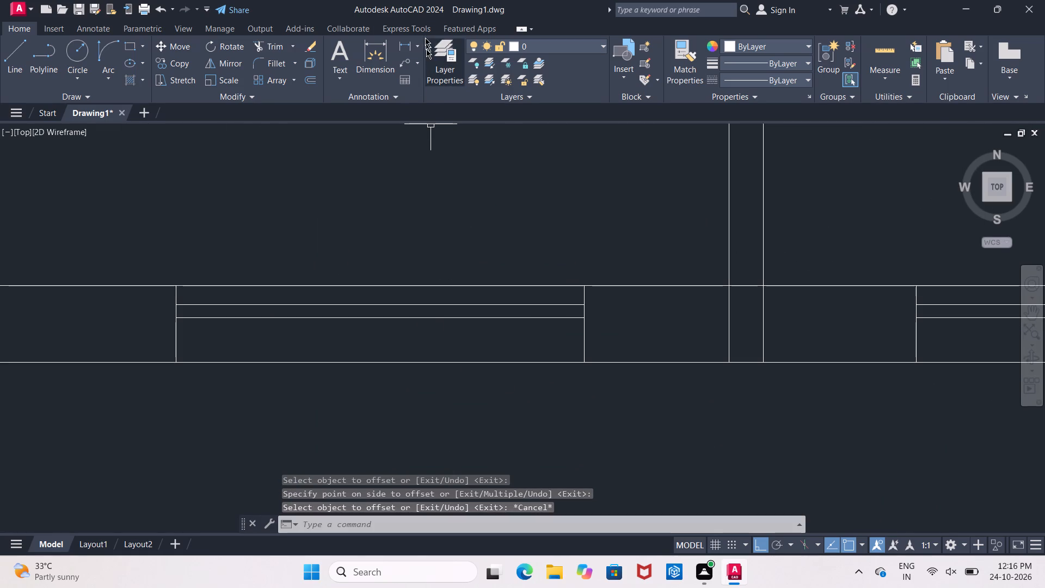
Measure the spacing between the two parallel window lines at the large bottom window's right end.
click(410, 40)
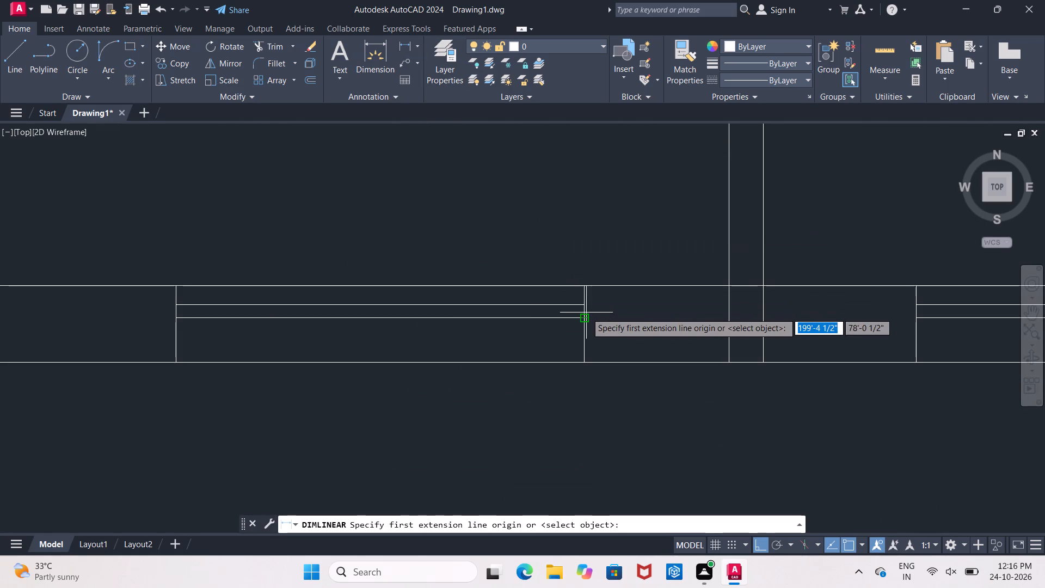
click(585, 307)
click(585, 320)
scroll(585, 320, down, 2)
key(Escape)
middle_drag(490, 241, 492, 338)
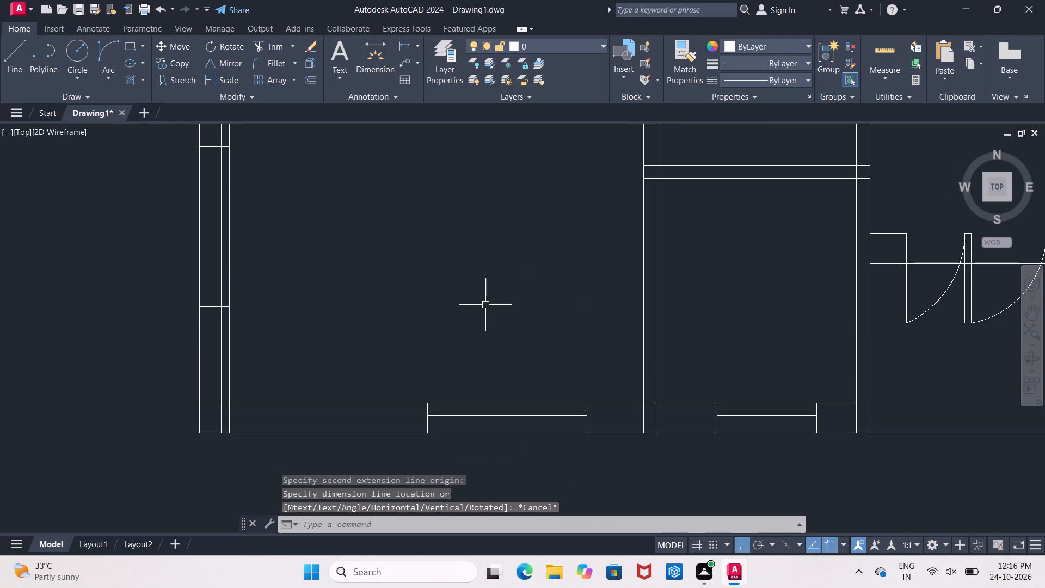
key(Escape)
Offset the left wall's new window line 1.5" toward the outside to form the second window line.
key(o)
key(Return)
text(1.5")
key(Return)
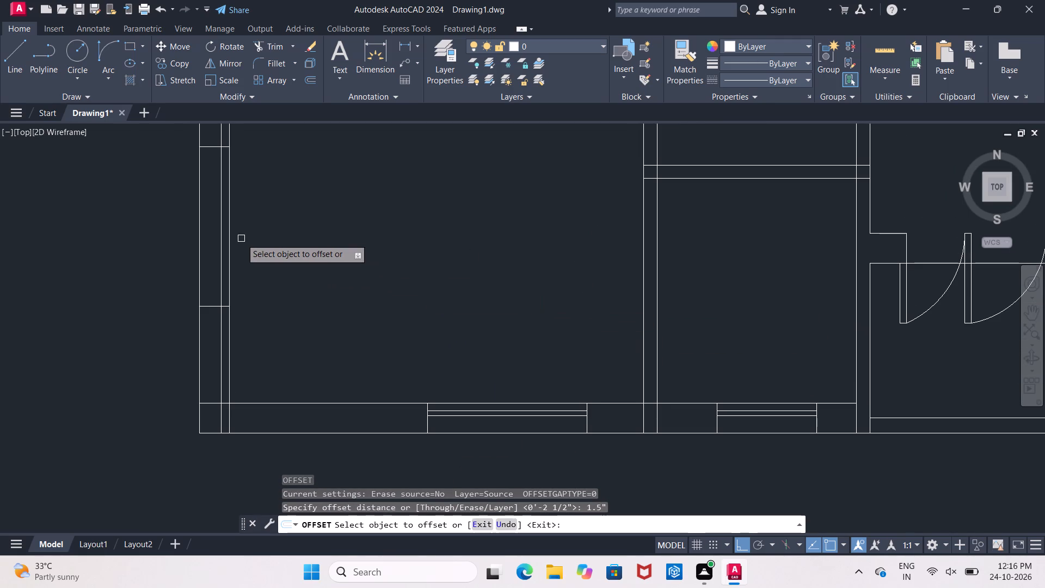
click(219, 242)
click(212, 244)
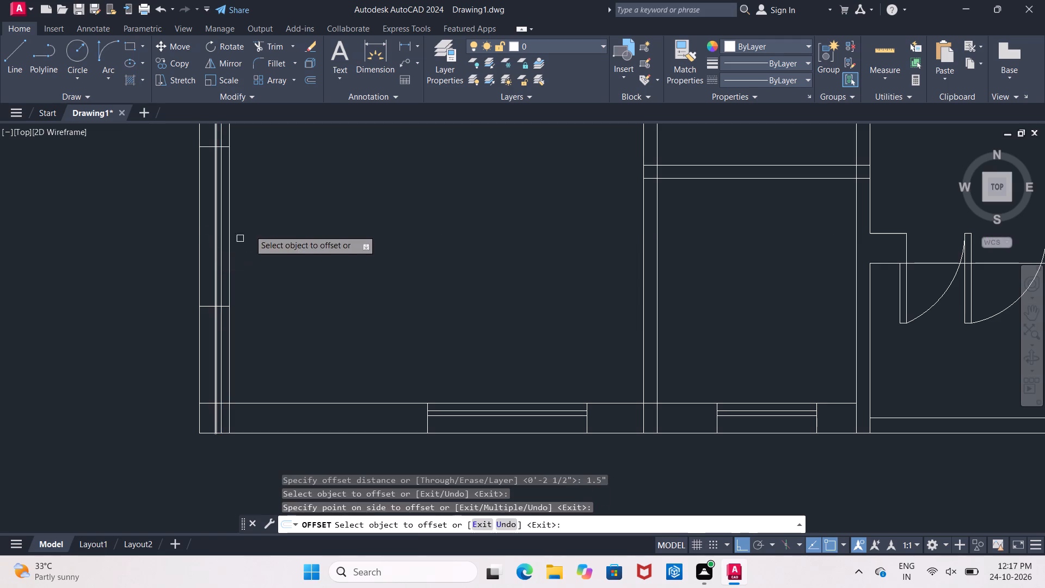
middle_drag(263, 223, 242, 267)
key(Escape)
Trim both left window lines above and below the window opening.
text(tr)
key(space)
key(space)
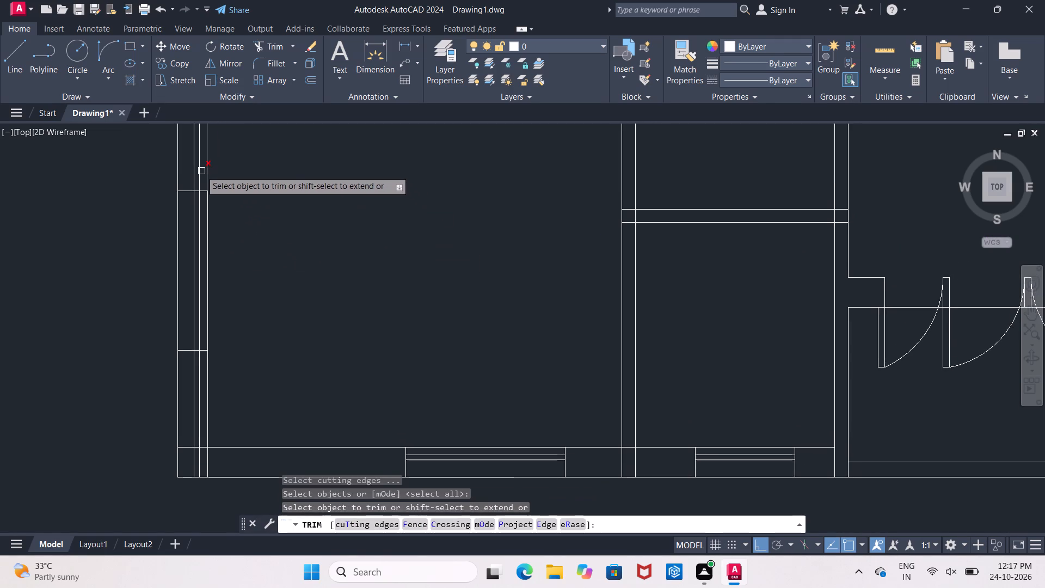
click(194, 169)
click(198, 167)
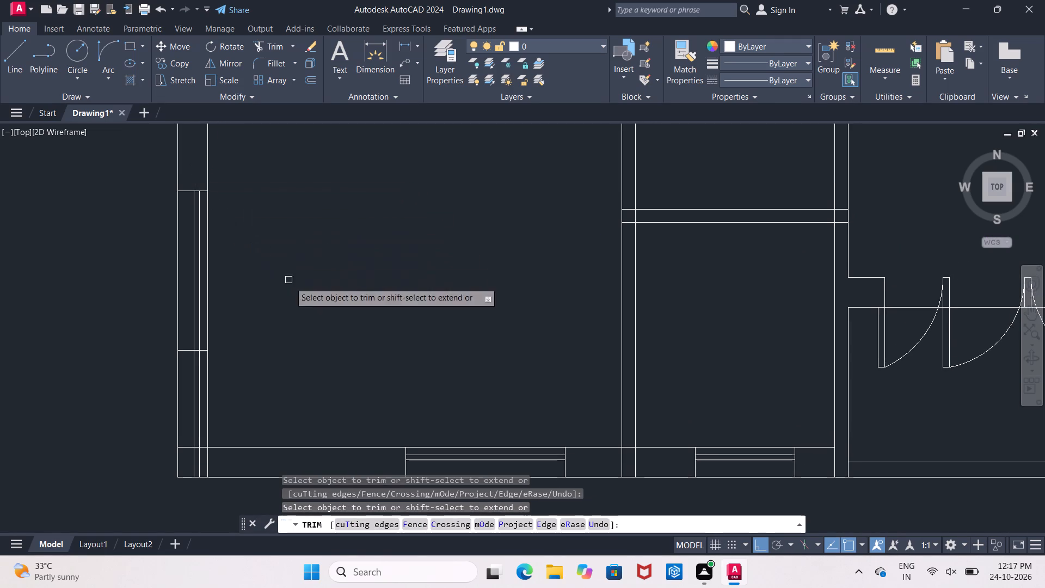
click(190, 390)
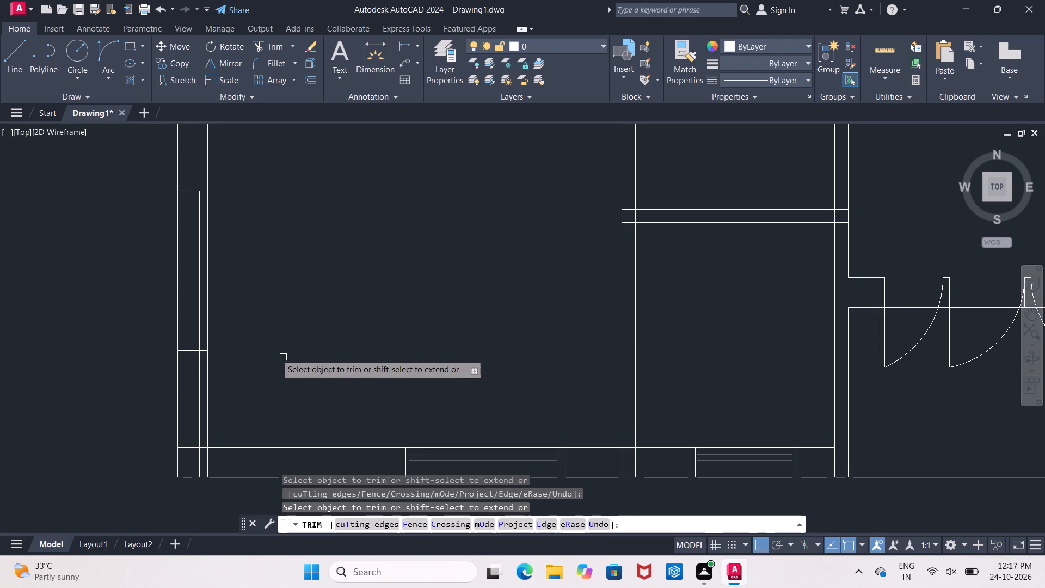
click(202, 396)
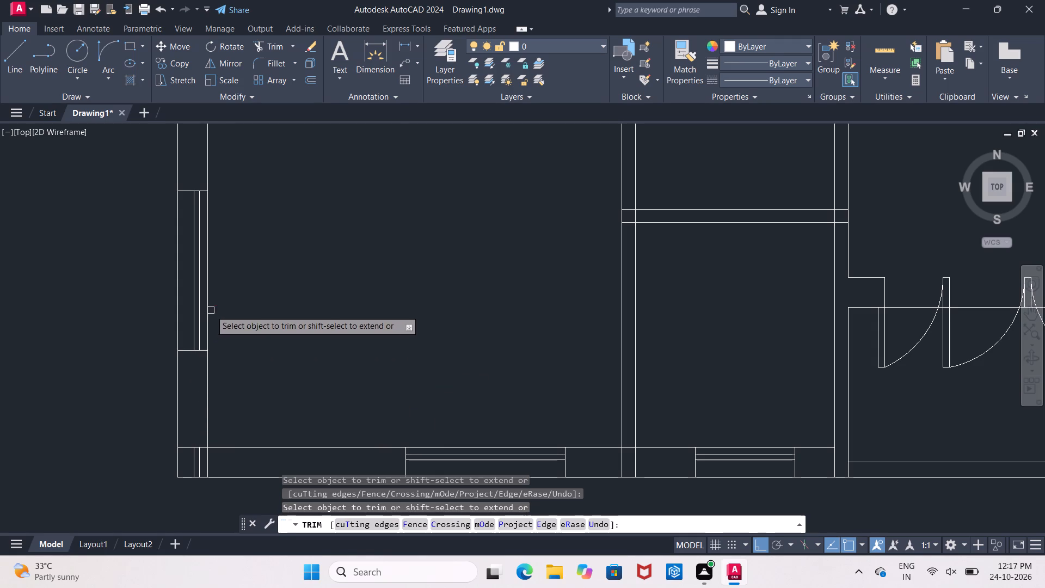
Trim the left wall's inner and outer face lines across the window opening.
click(211, 310)
triple_click(207, 309)
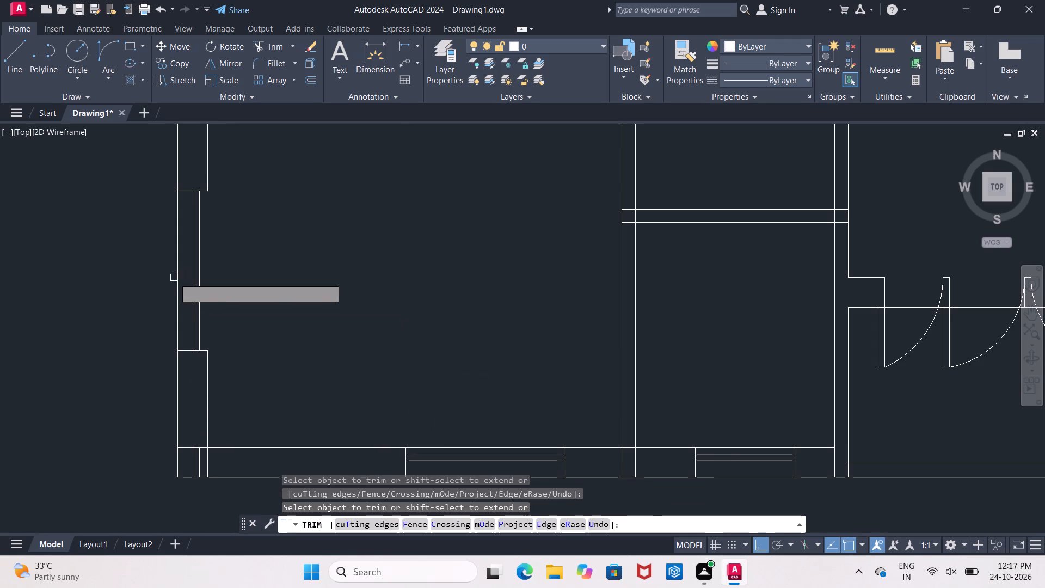
click(175, 277)
key(Escape)
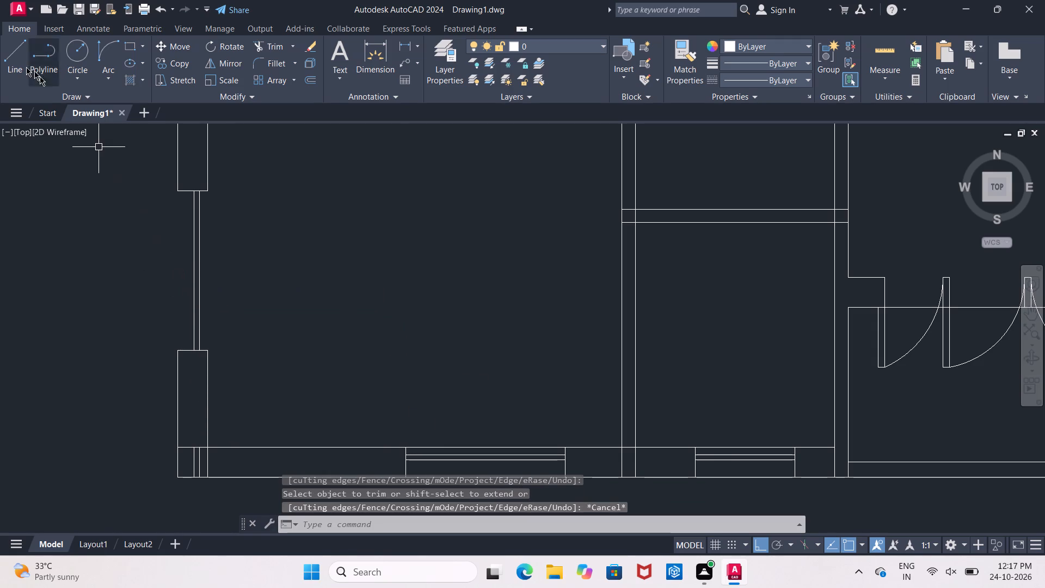
Draw separate vertical lines across the left window opening along the wall's inner and outer faces.
click(16, 59)
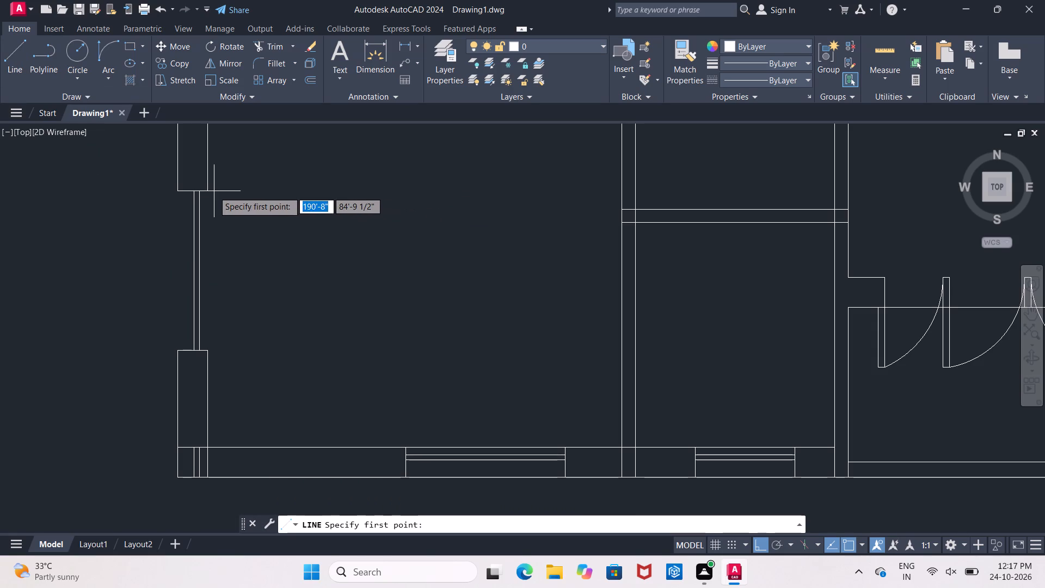
click(209, 191)
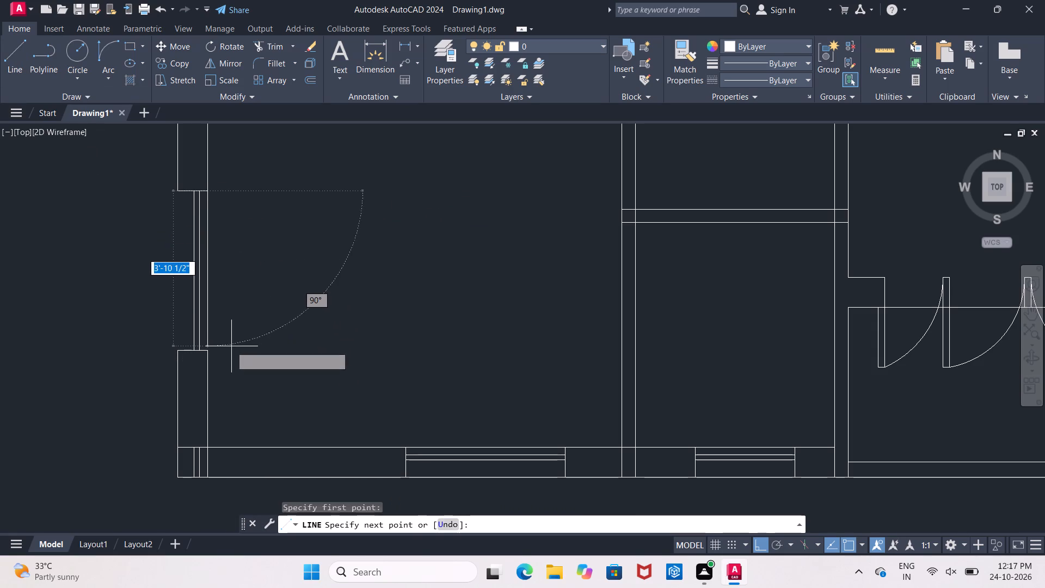
click(208, 349)
key(Escape)
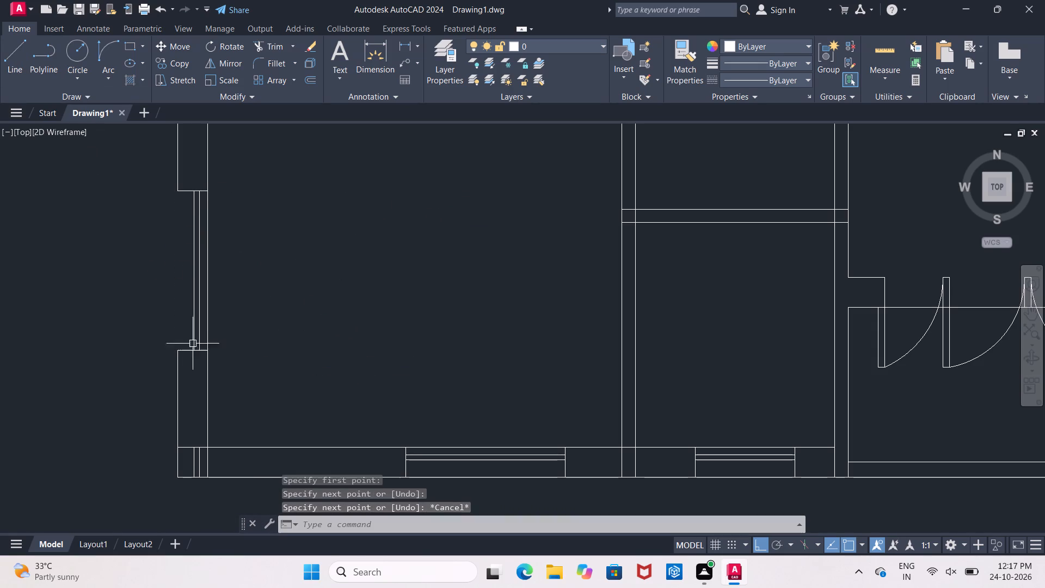
click(9, 60)
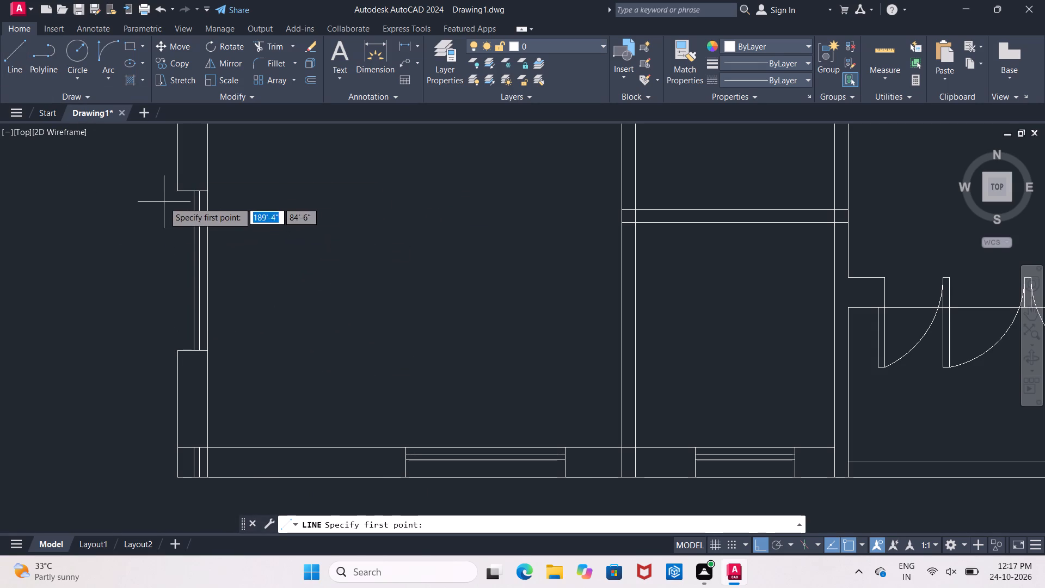
click(174, 193)
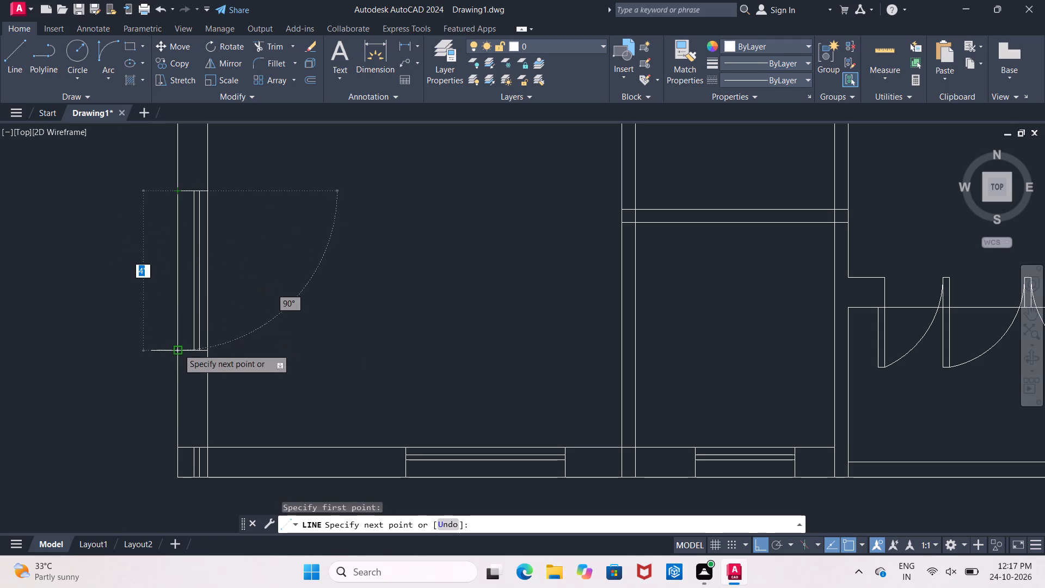
click(178, 350)
key(Escape)
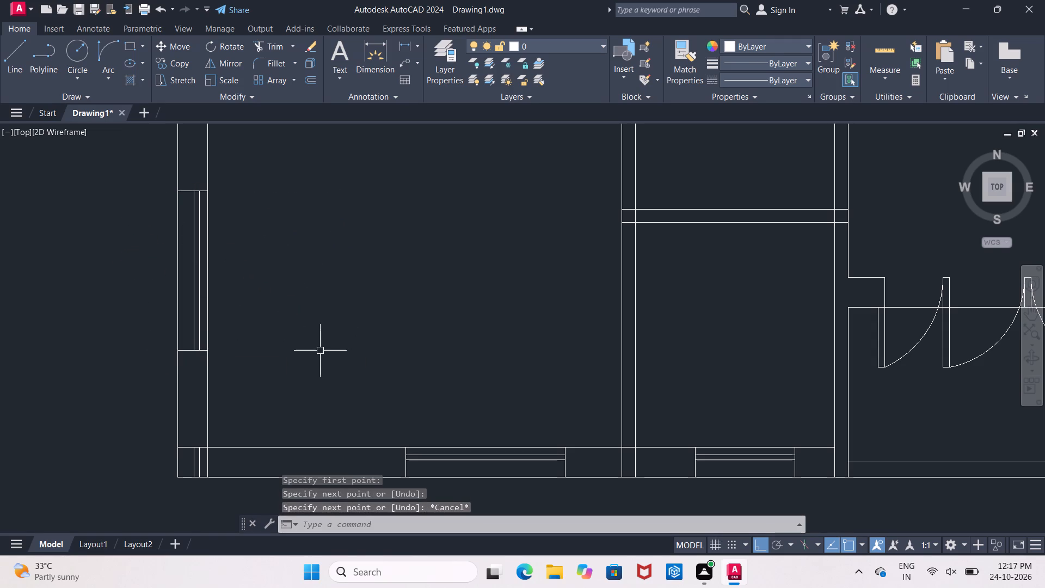
Delete the two leftover window line pieces inside the bottom-left wall corner.
scroll(189, 469, up, 2)
click(196, 452)
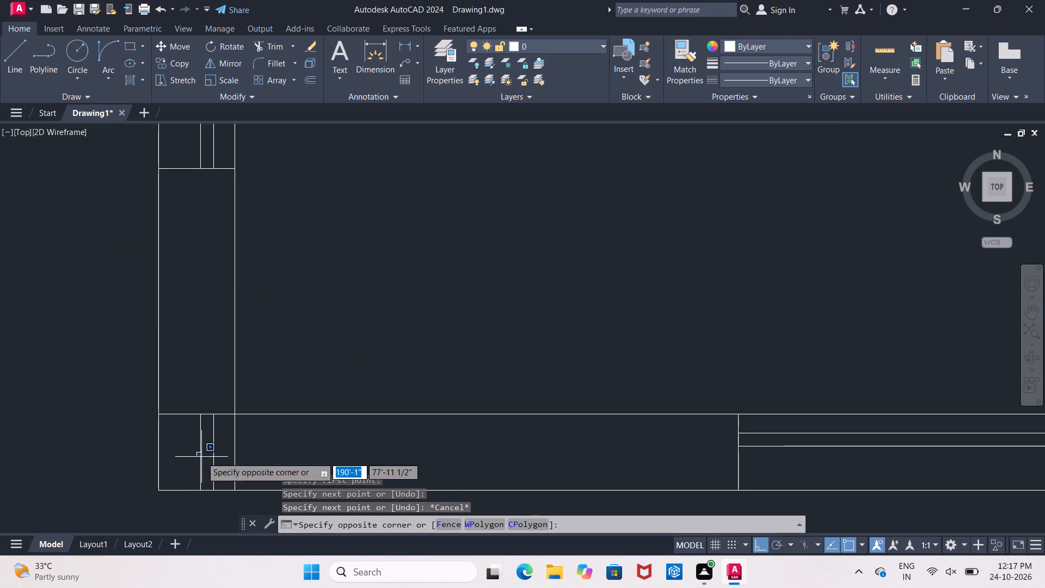
click(202, 457)
click(202, 459)
click(214, 454)
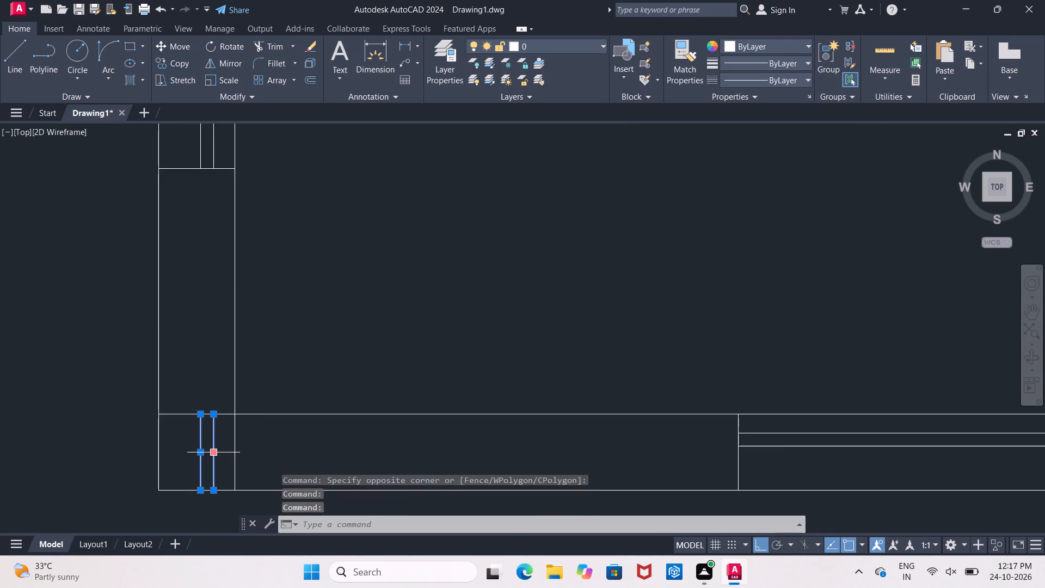
key(Delete)
Trim the overlapping inner wall lines inside the plan's bottom-left corner.
text(tr)
key(space)
key(space)
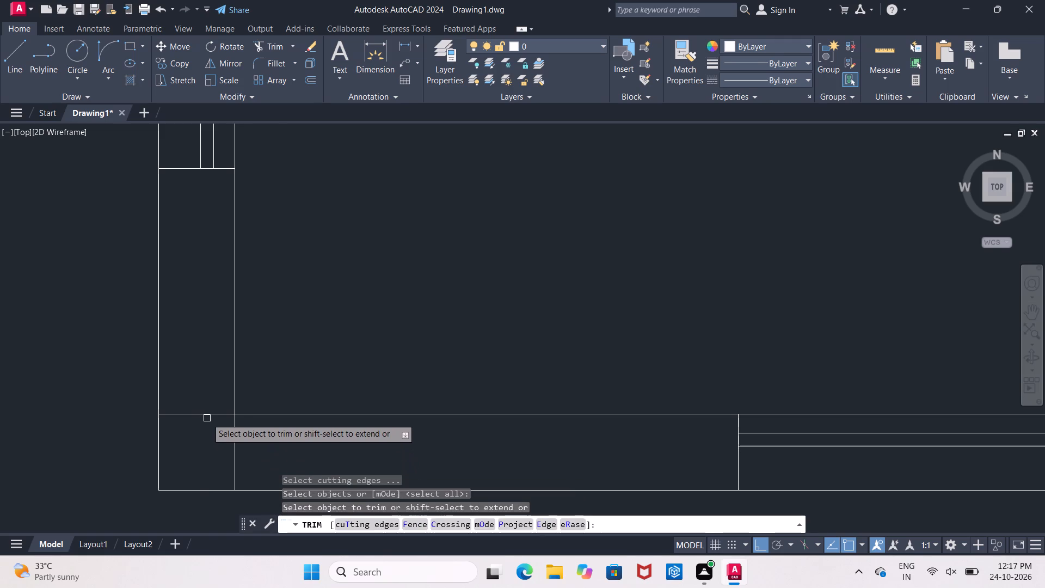
click(202, 413)
click(231, 448)
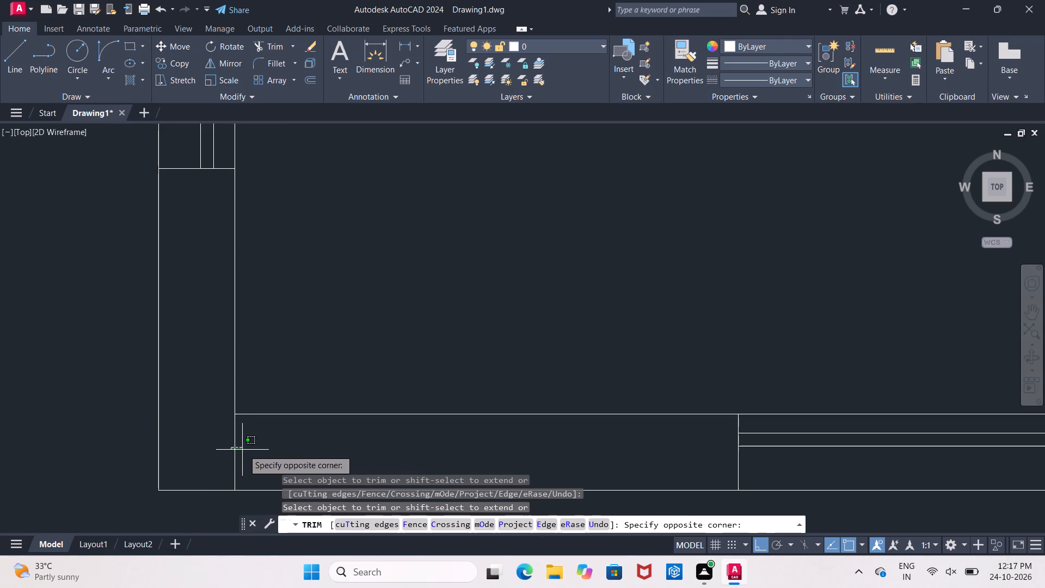
click(244, 450)
Trim the overlapping lines where the partition between the two bottom windows meets the bottom wall.
scroll(236, 445, down, 3)
scroll(481, 460, up, 2)
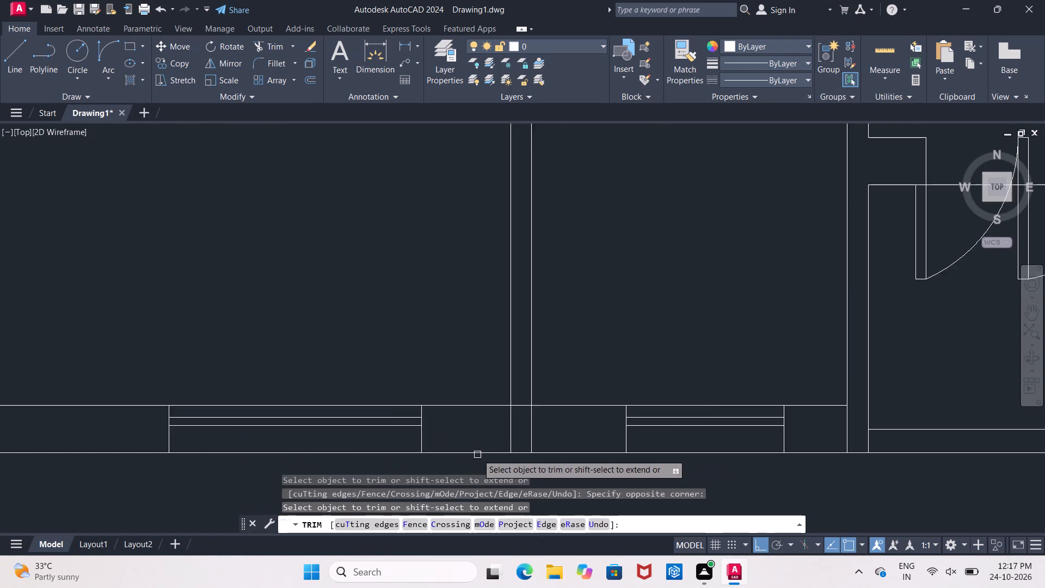
scroll(477, 454, up, 2)
click(557, 400)
drag(580, 338, 582, 348)
click(609, 385)
Trim the inner line of the door bay's left wall where it crosses the bottom wall.
scroll(718, 384, down, 1)
middle_drag(715, 384, 0, 342)
scroll(208, 366, down, 1)
scroll(0, 341, up, 1)
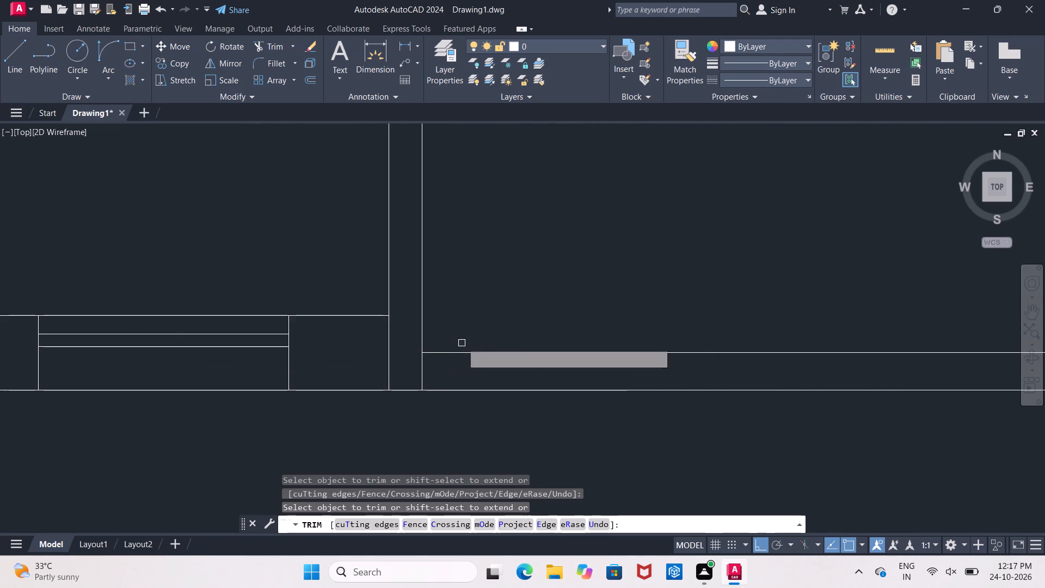
scroll(480, 339, down, 1)
middle_drag(480, 339, 538, 334)
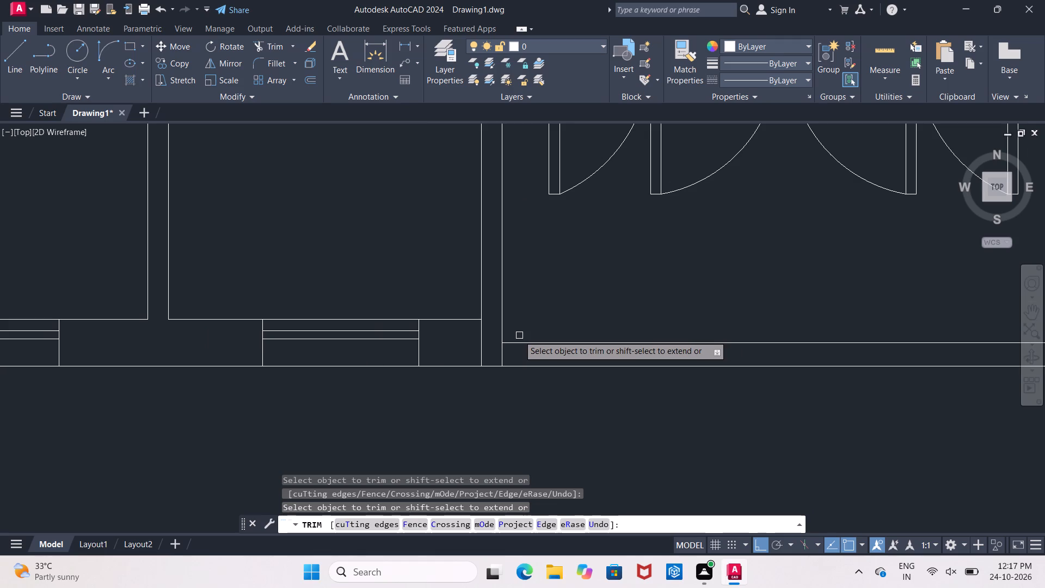
scroll(517, 335, down, 1)
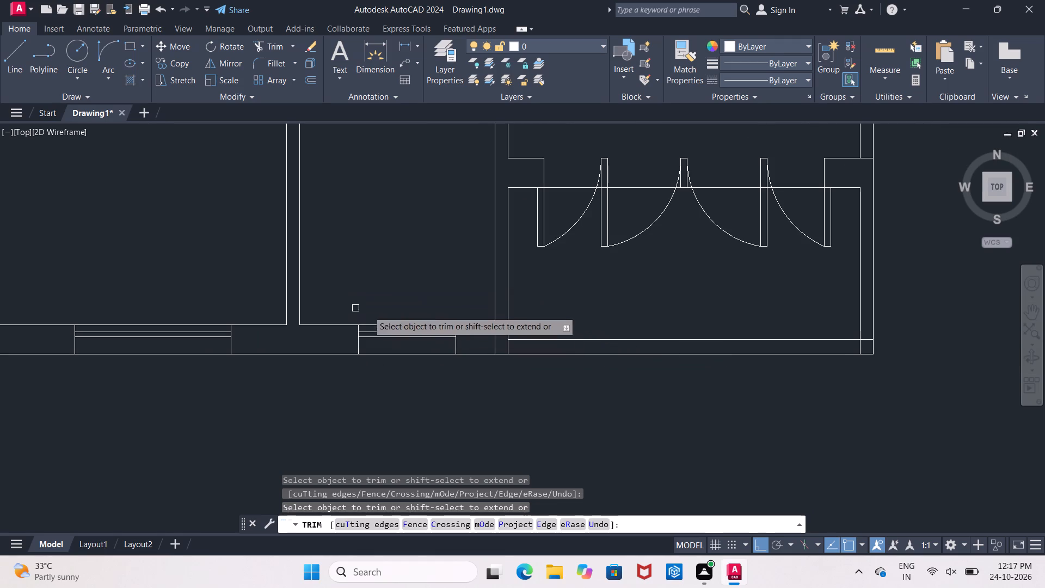
scroll(511, 315, up, 1)
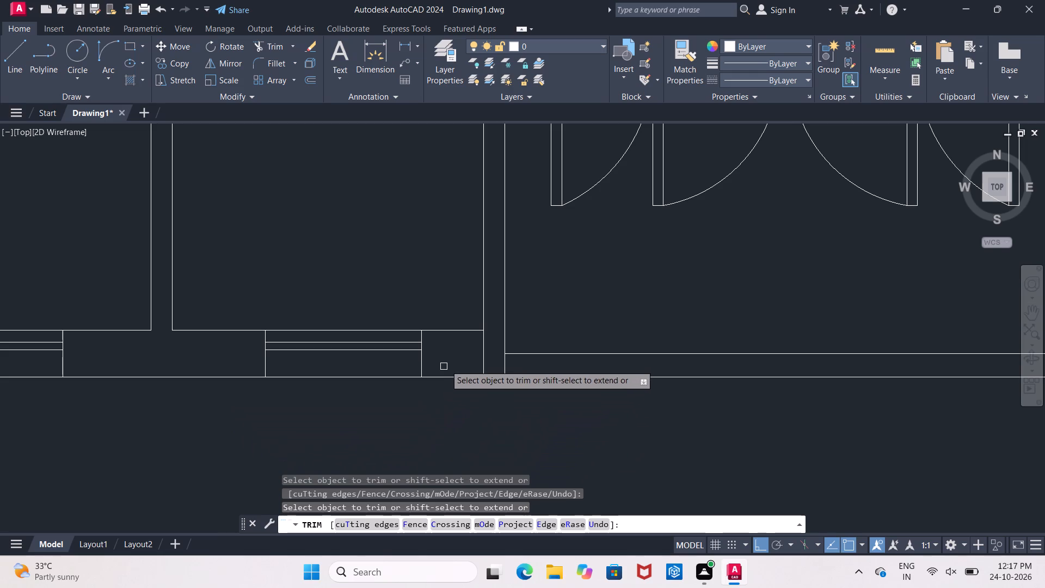
click(484, 359)
key(Escape)
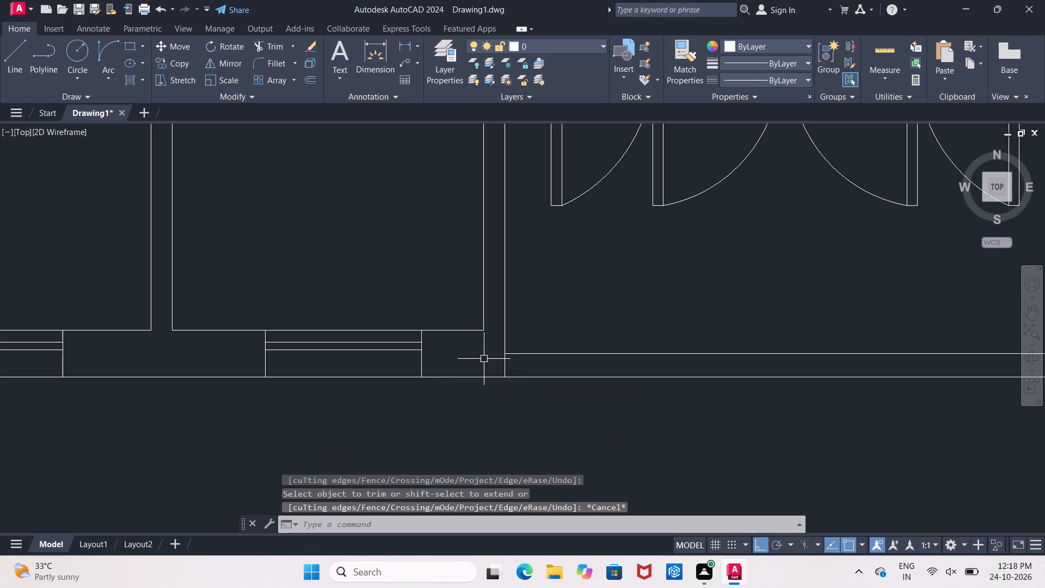
Extend the bottom wall's inner line across the wall thickness to the door bay's left wall face.
key(e)
key(x)
key(space)
key(space)
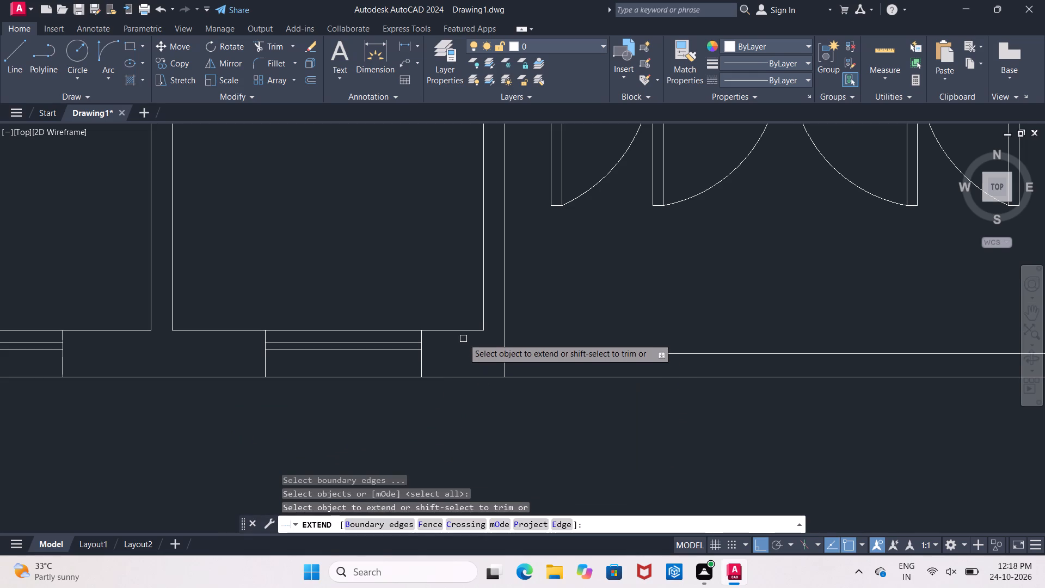
click(466, 332)
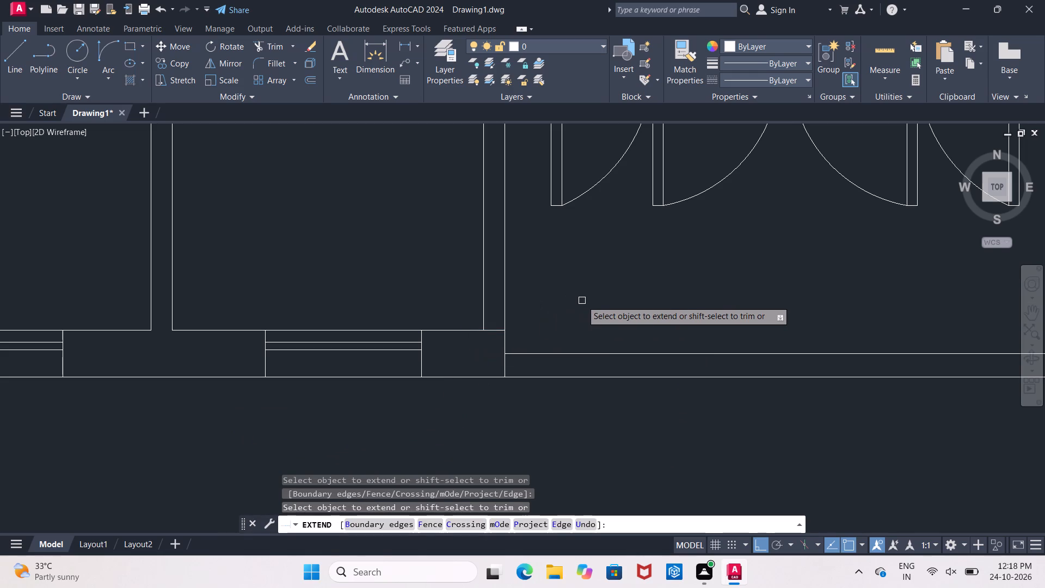
middle_drag(581, 302, 441, 316)
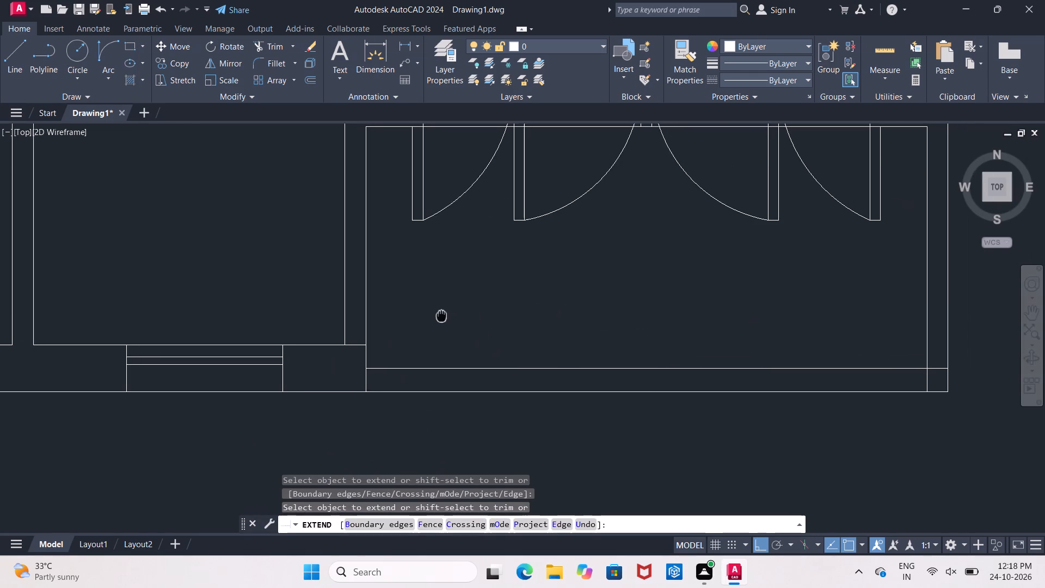
middle_drag(441, 316, 440, 316)
scroll(456, 318, down, 1)
scroll(589, 324, up, 1)
middle_drag(521, 326, 99, 284)
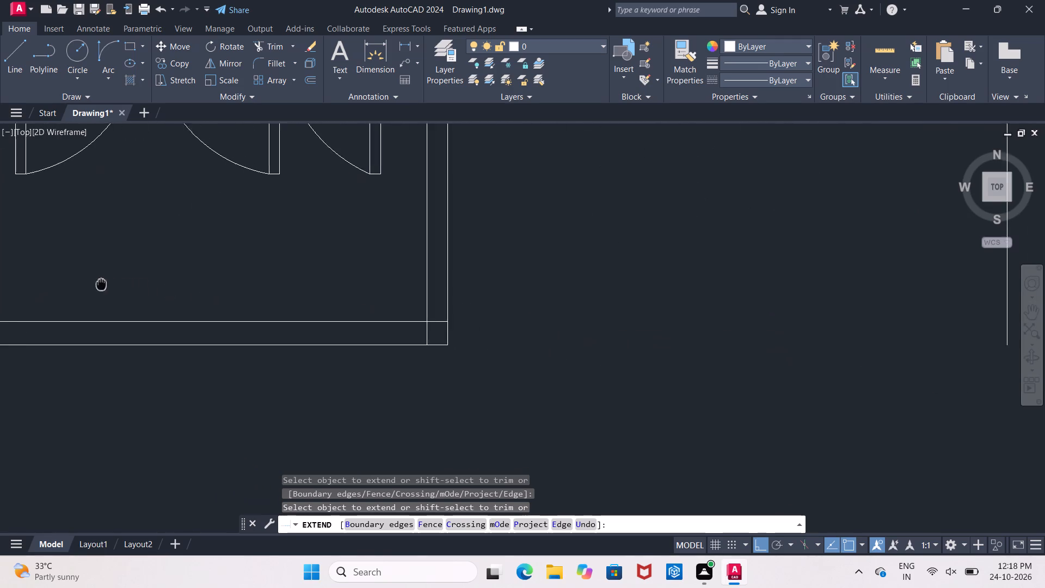
middle_drag(99, 284, 98, 284)
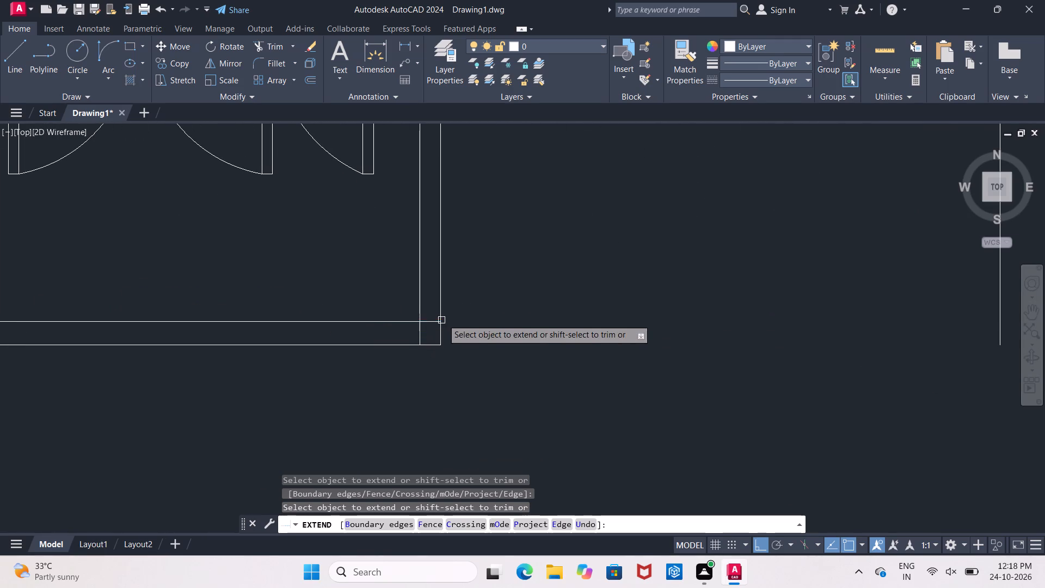
scroll(490, 302, down, 1)
middle_drag(490, 306, 290, 342)
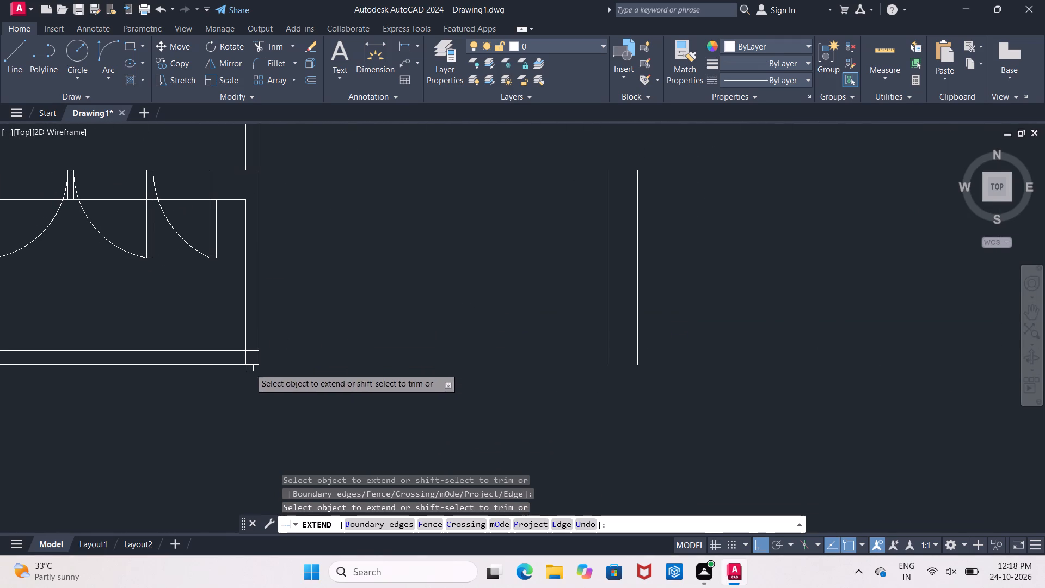
key(shift+Escape)
Draw a horizontal line about 13'-9" long from the bay's right wall, level with the bottom wall's inner line, past the two vertical wall lines.
click(9, 64)
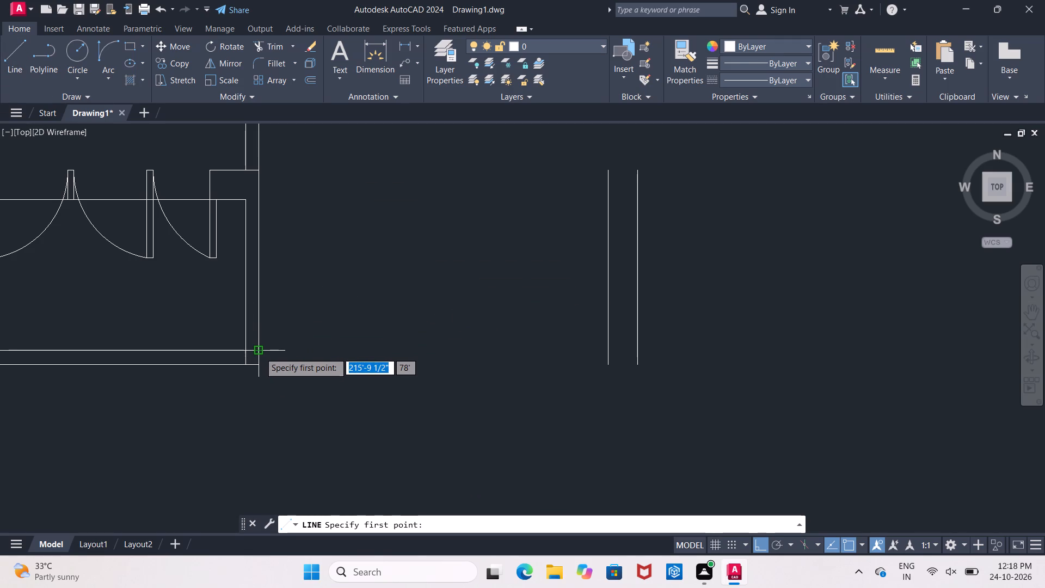
middle_drag(309, 359, 605, 369)
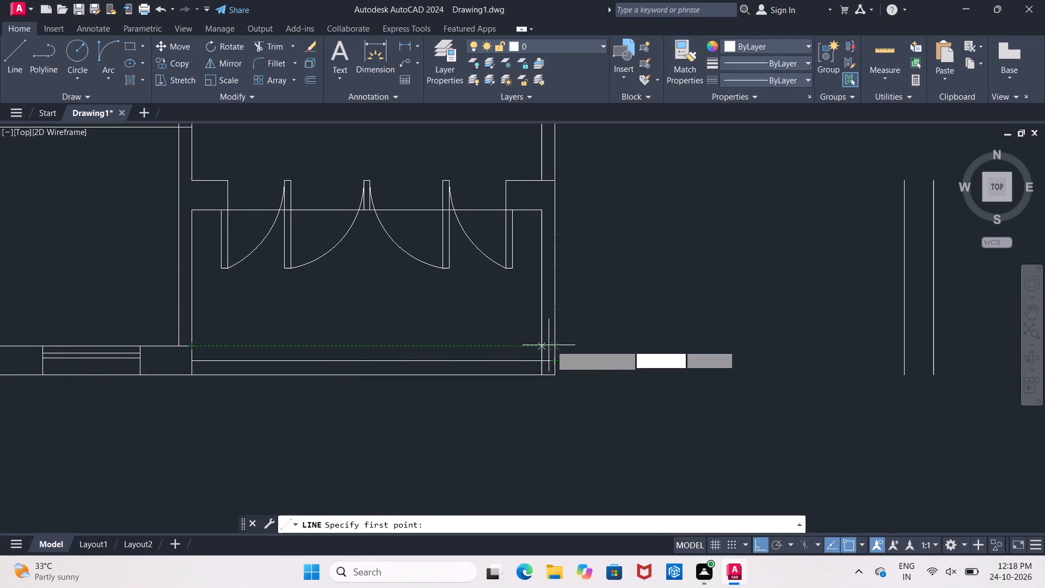
scroll(555, 346, up, 2)
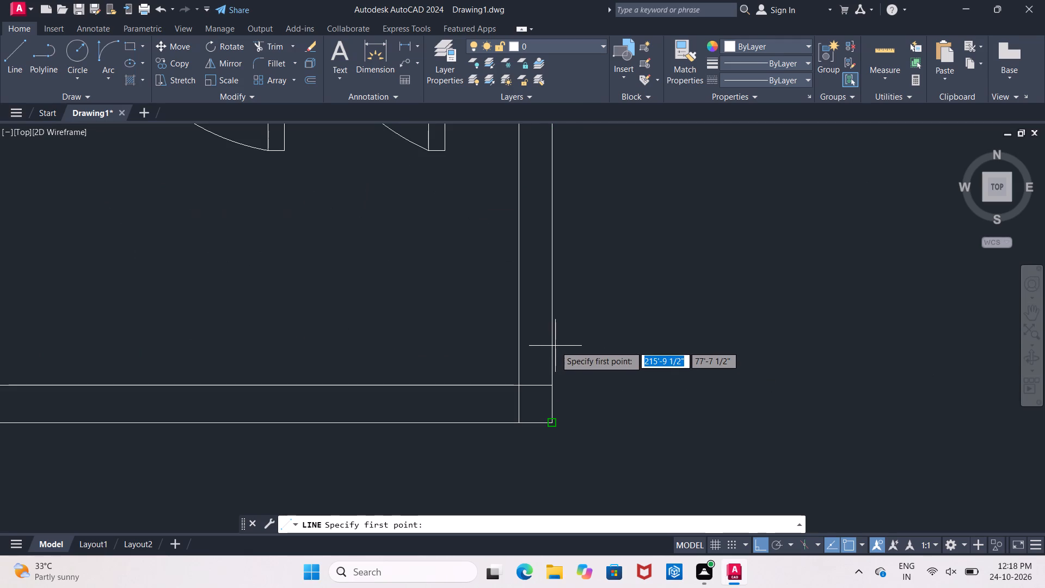
scroll(548, 346, down, 1)
scroll(370, 327, down, 1)
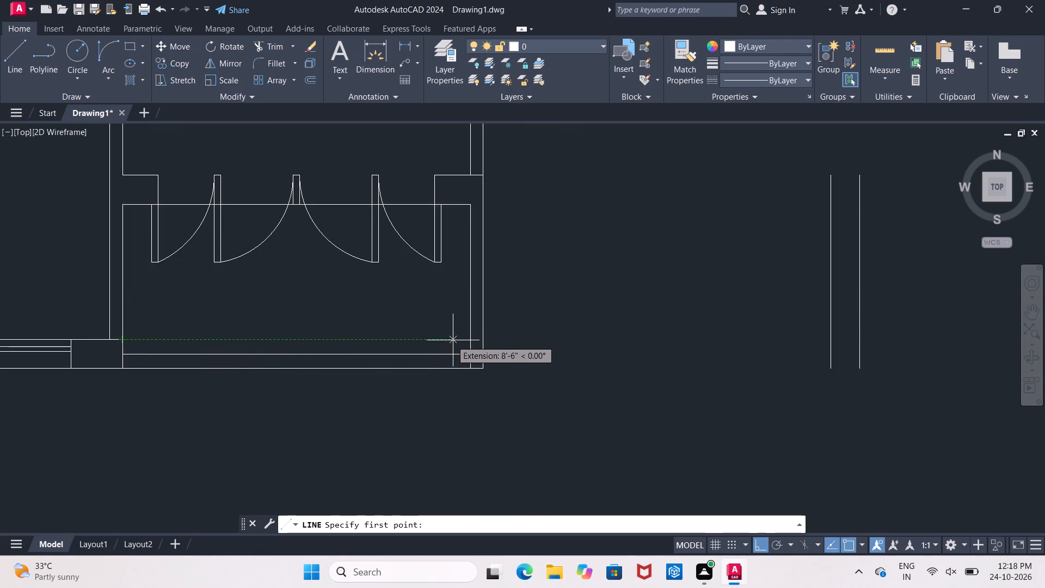
click(482, 340)
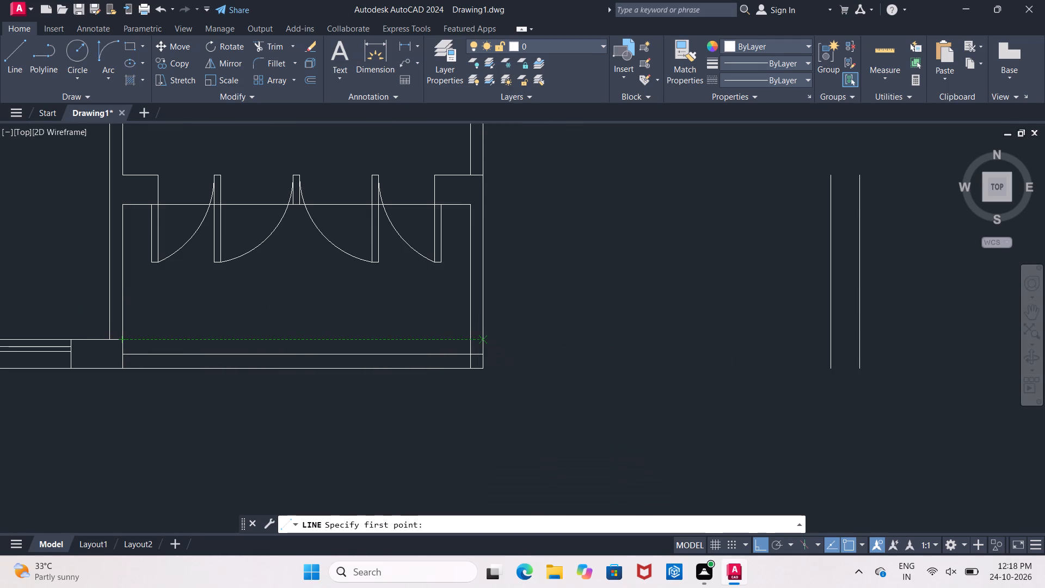
middle_drag(648, 350, 67, 298)
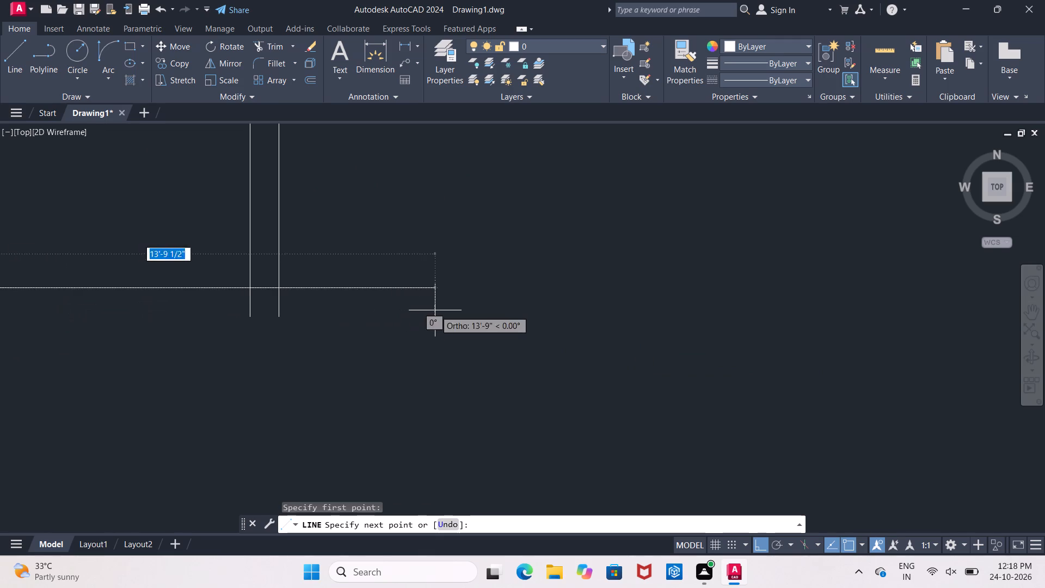
click(435, 310)
key(Escape)
Trim the new horizontal line's excess beyond the outer of the two vertical wall lines right of the bay.
key(t)
key(r)
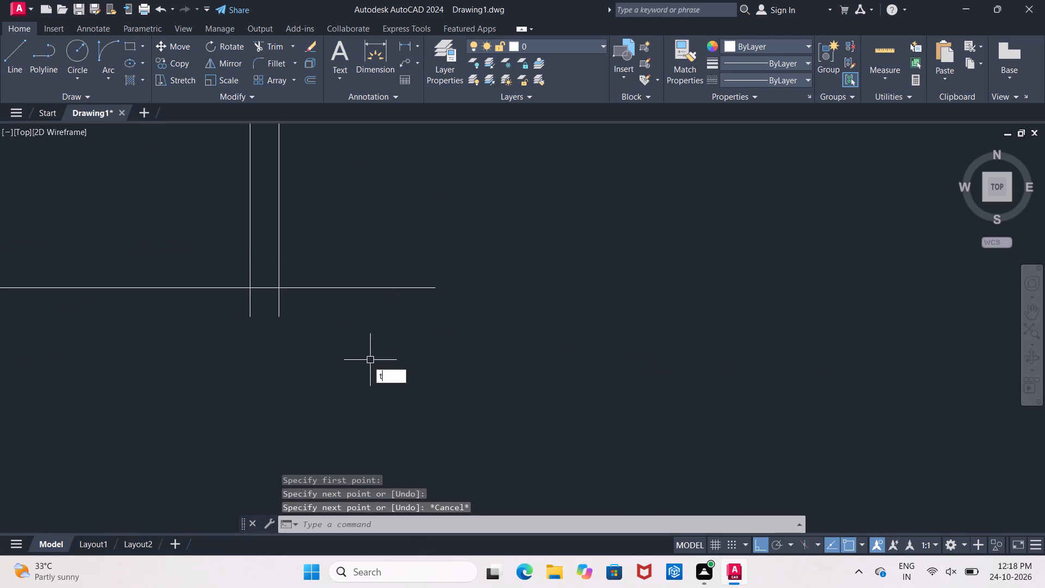
key(space)
key(space)
click(366, 291)
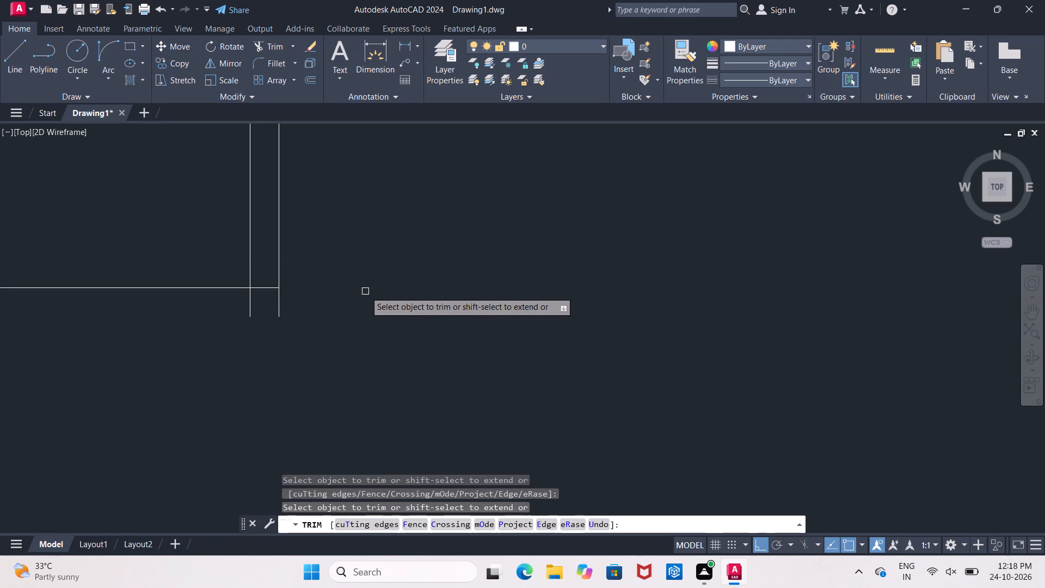
middle_drag(220, 363, 470, 386)
key(Escape)
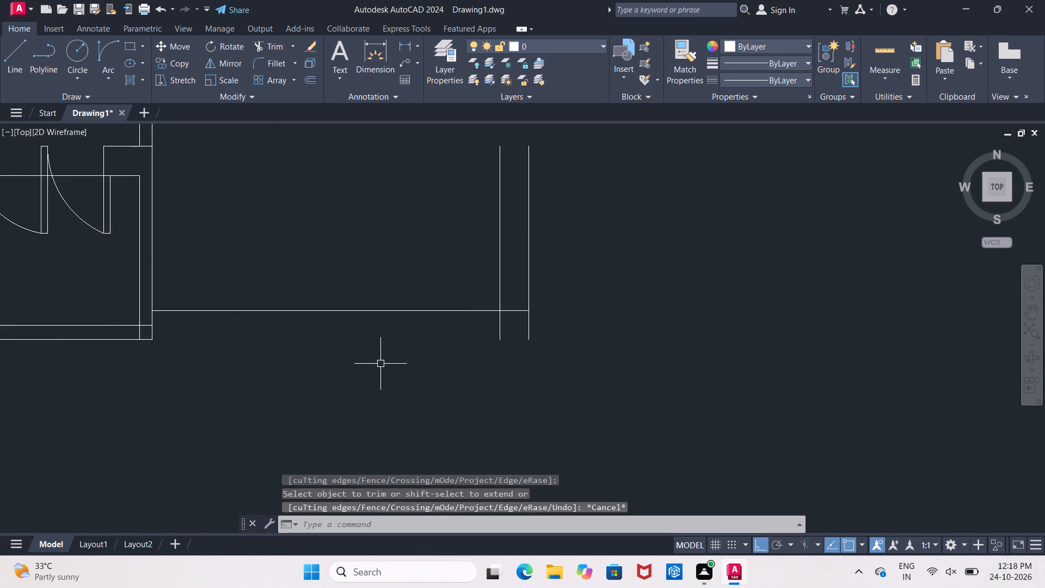
Offset the new horizontal line 9" downward to form the bottom wall of the room right of the bay.
key(o)
key(Return)
text(9")
key(Return)
drag(380, 313, 380, 318)
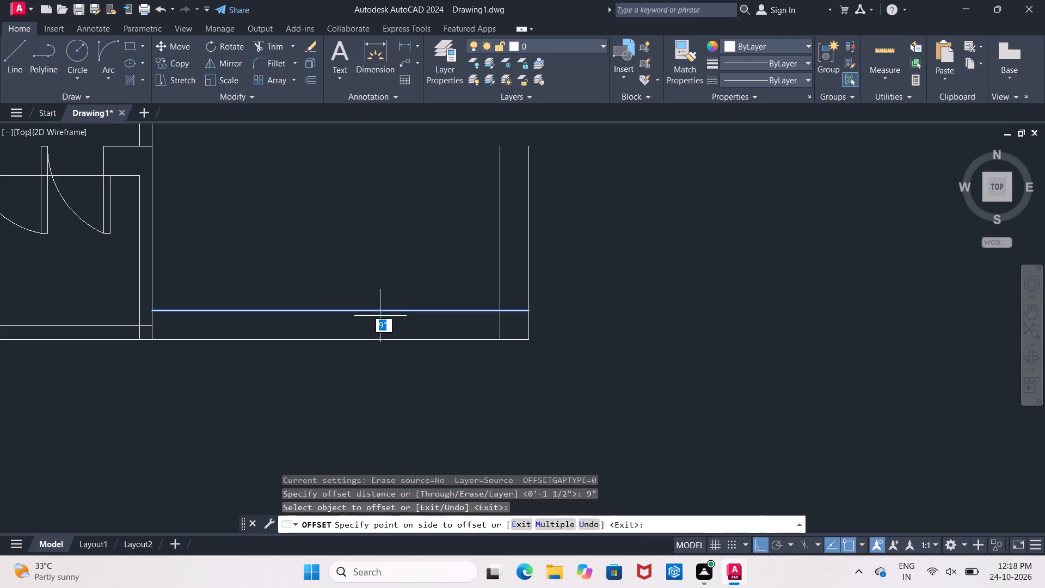
click(392, 361)
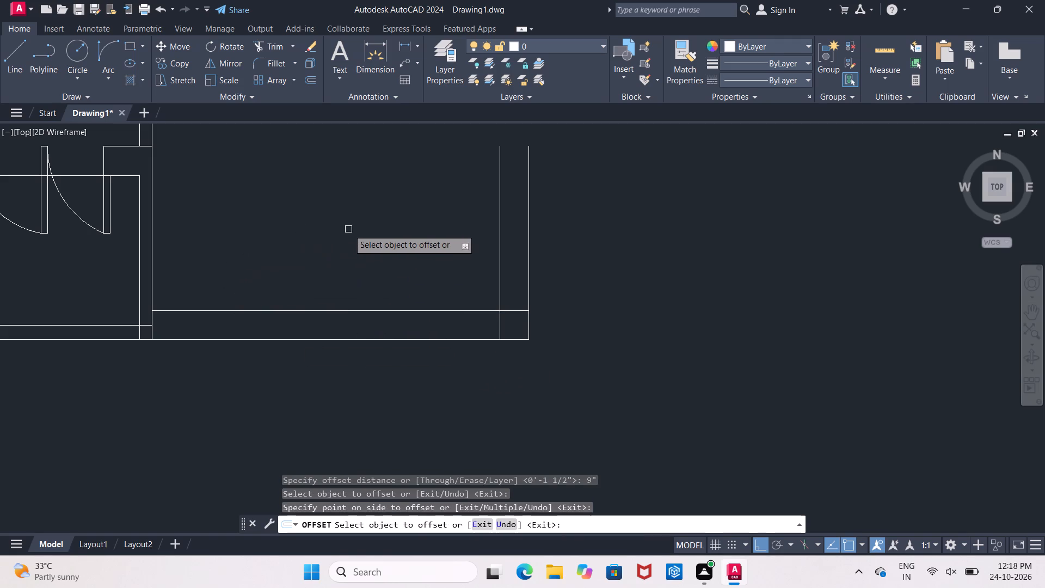
middle_drag(345, 211, 361, 315)
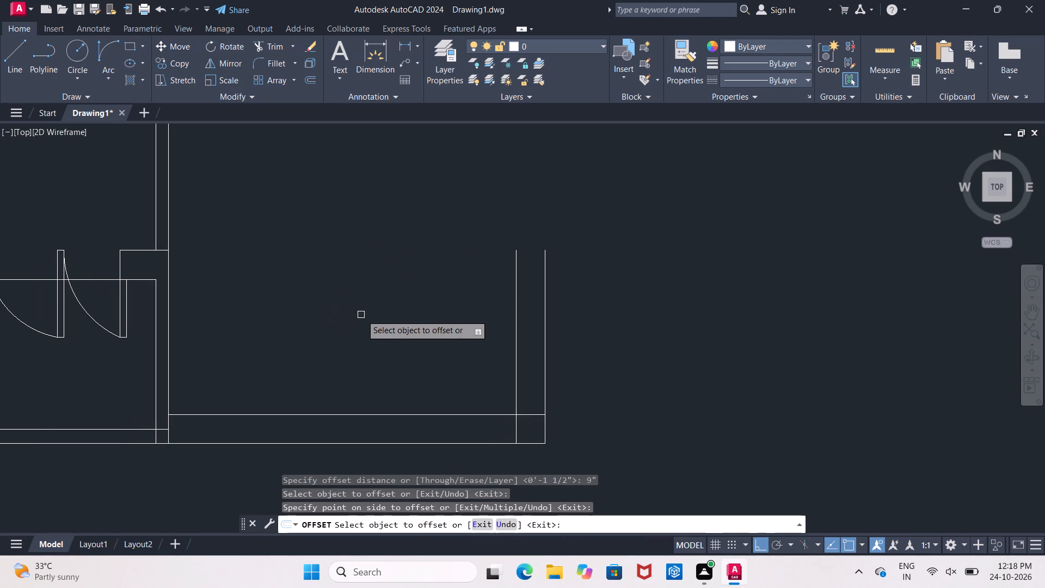
key(Escape)
key(Escape)
Offset the bottom wall's inner line 6'9" upward for the inner face of the right room's top wall.
key(o)
key(Return)
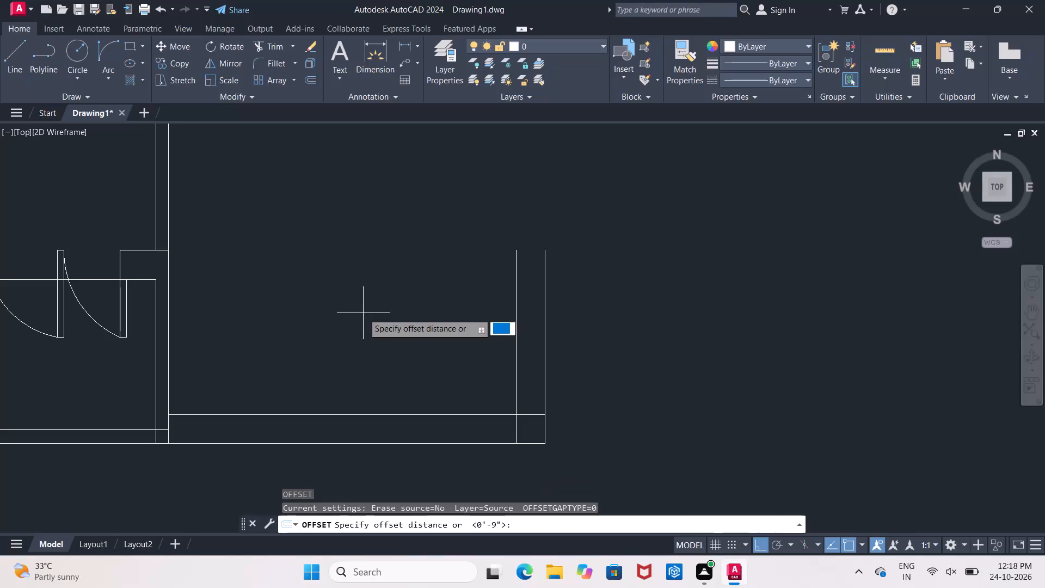
text(6'9)
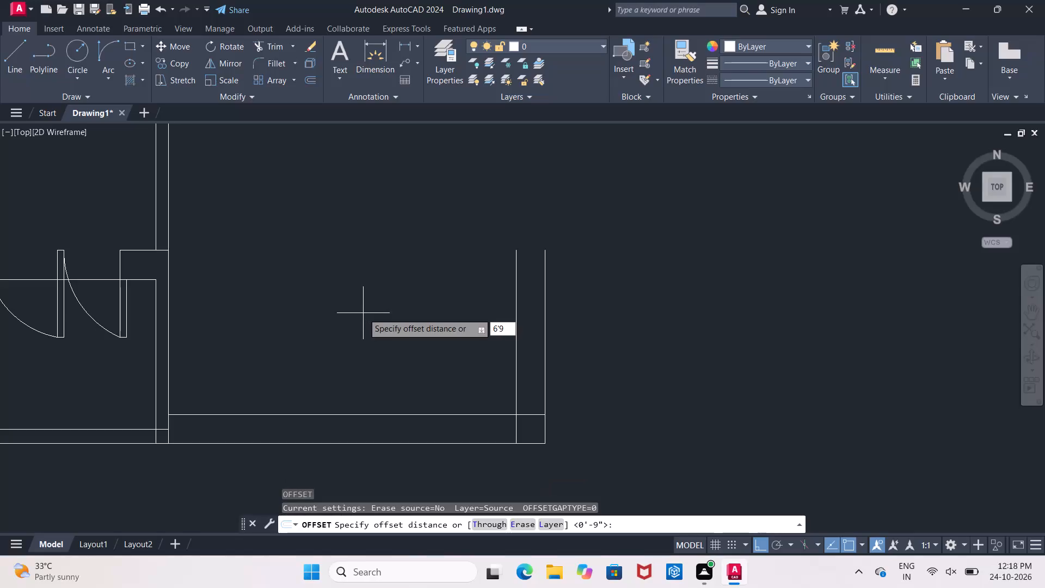
key(shift+quotedbl)
key(Return)
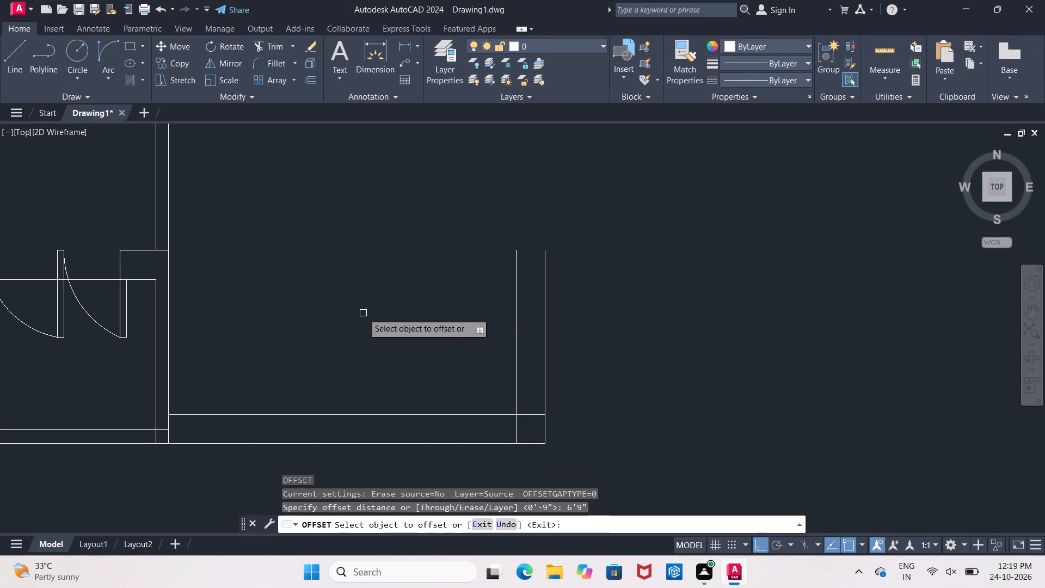
click(398, 413)
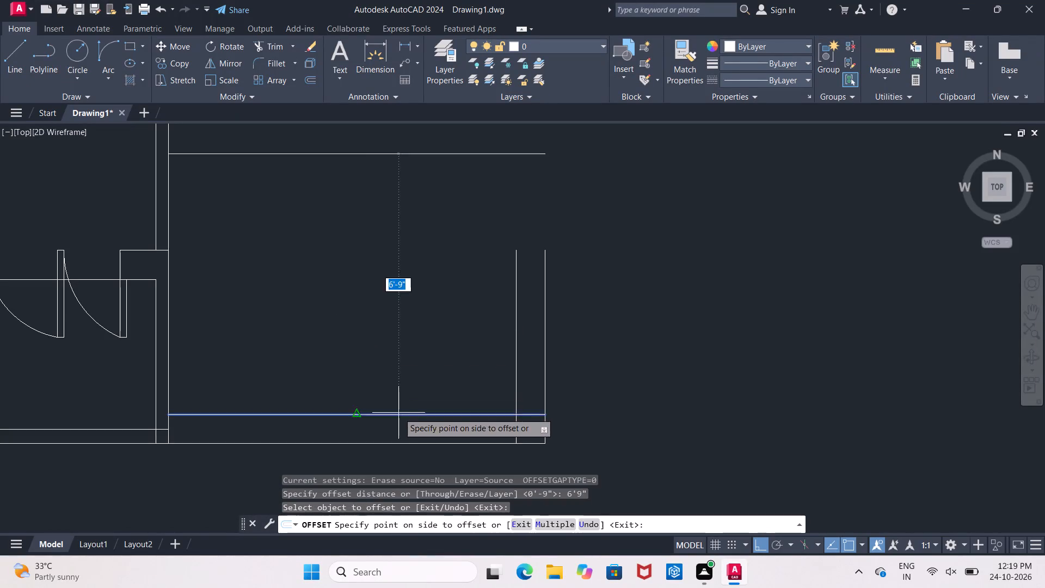
click(386, 289)
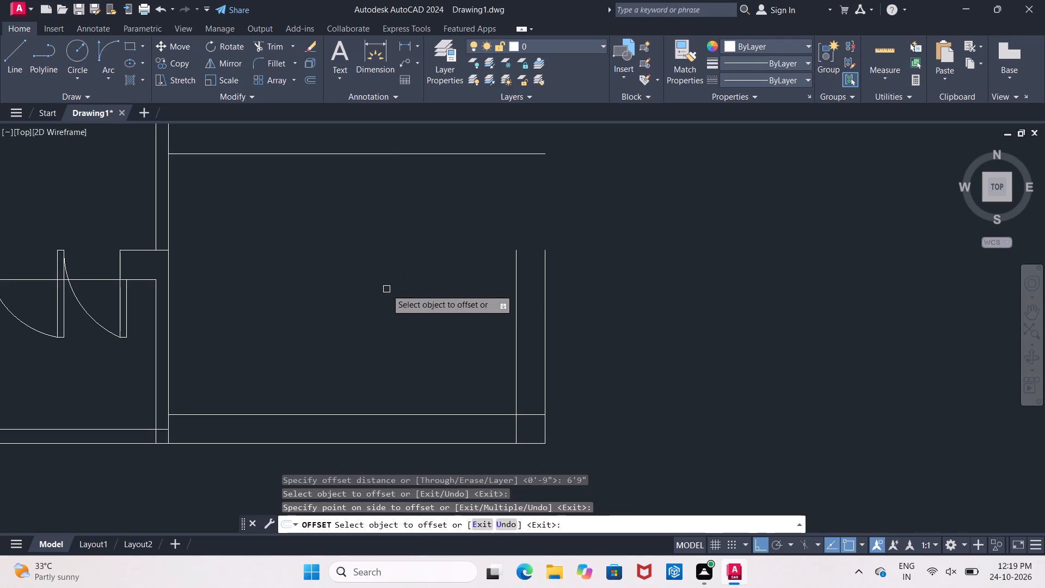
key(Return)
Offset the right room's upper horizontal line 4" upward to give the top wall its thickness.
key(Return)
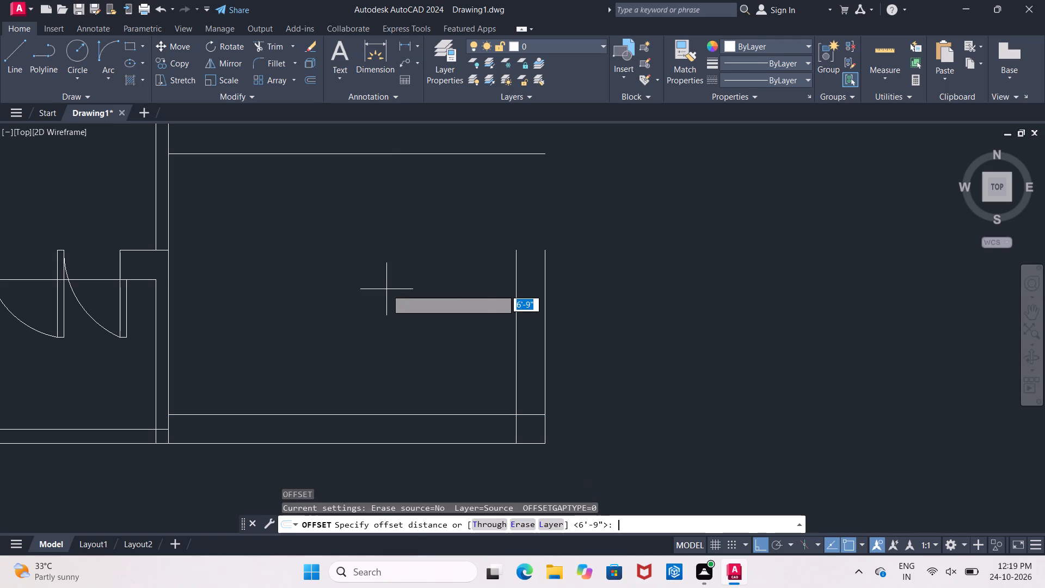
text(4")
key(Return)
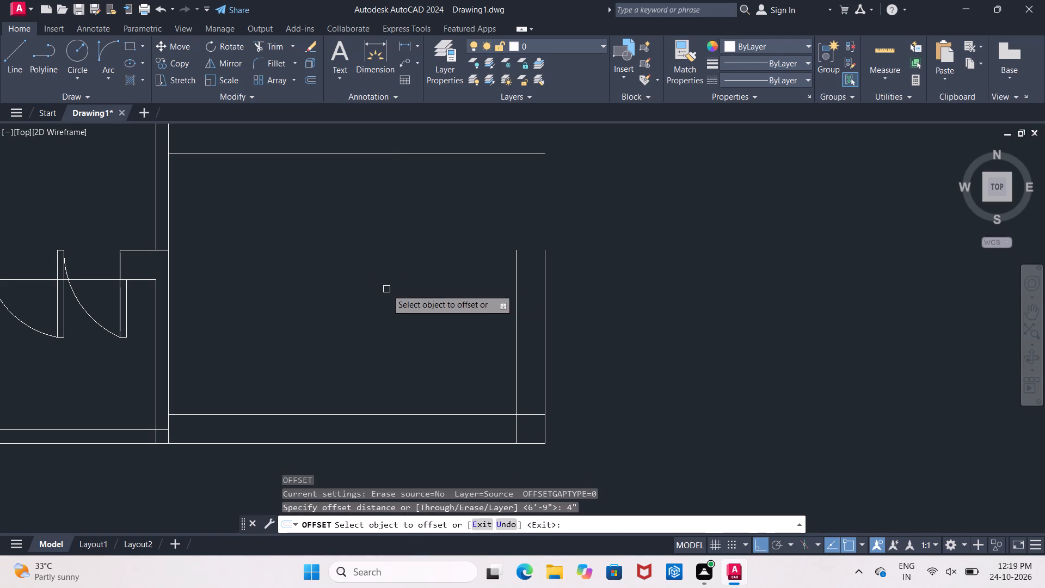
click(385, 154)
click(388, 135)
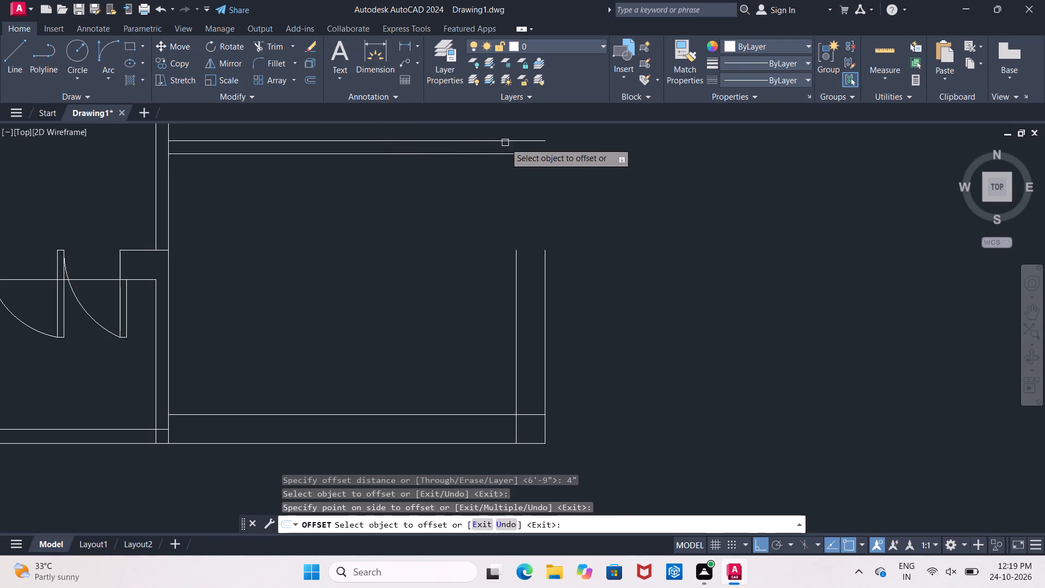
middle_drag(505, 139, 454, 226)
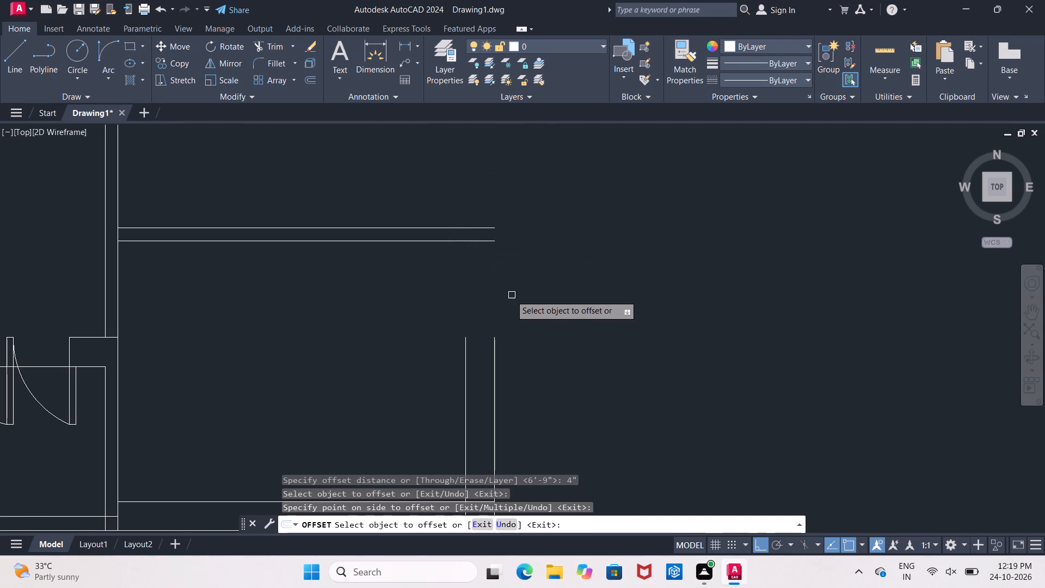
key(Escape)
Extend both vertical lines of the right room's right wall up to the top wall's outer line.
text(ex)
key(space)
key(space)
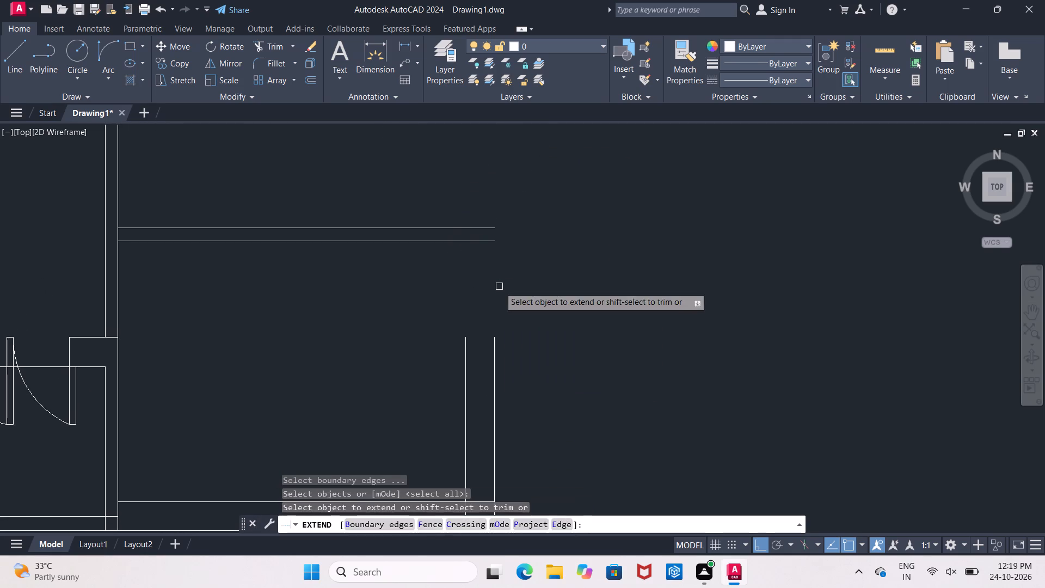
key(space)
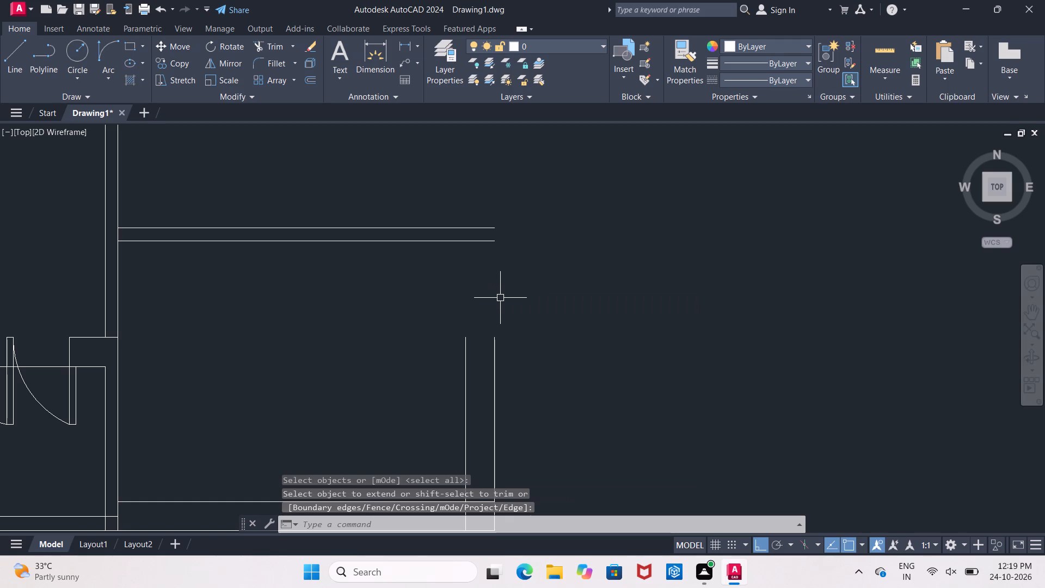
key(space)
key(space)
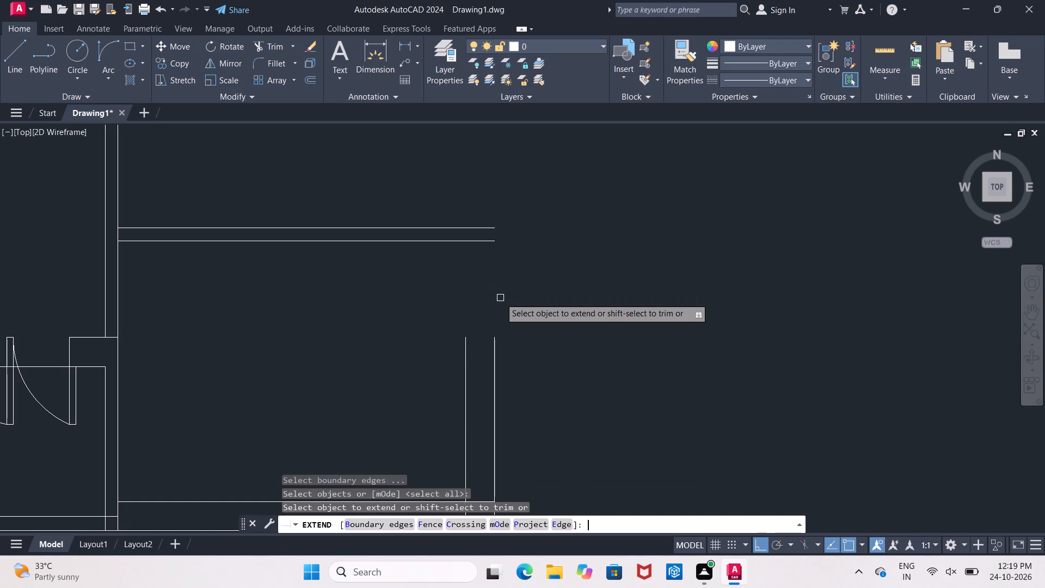
click(495, 394)
click(495, 379)
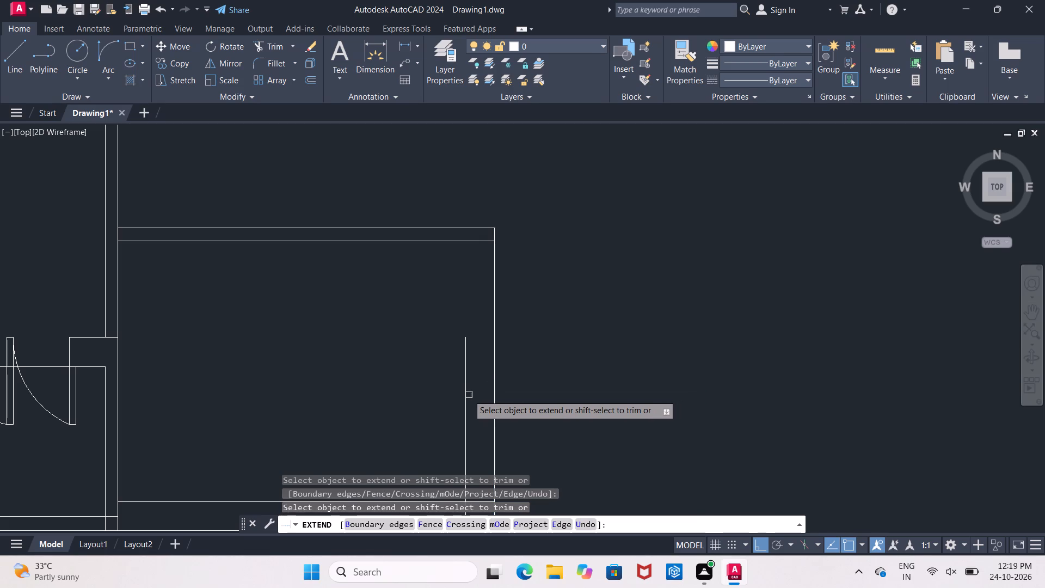
click(466, 395)
click(466, 393)
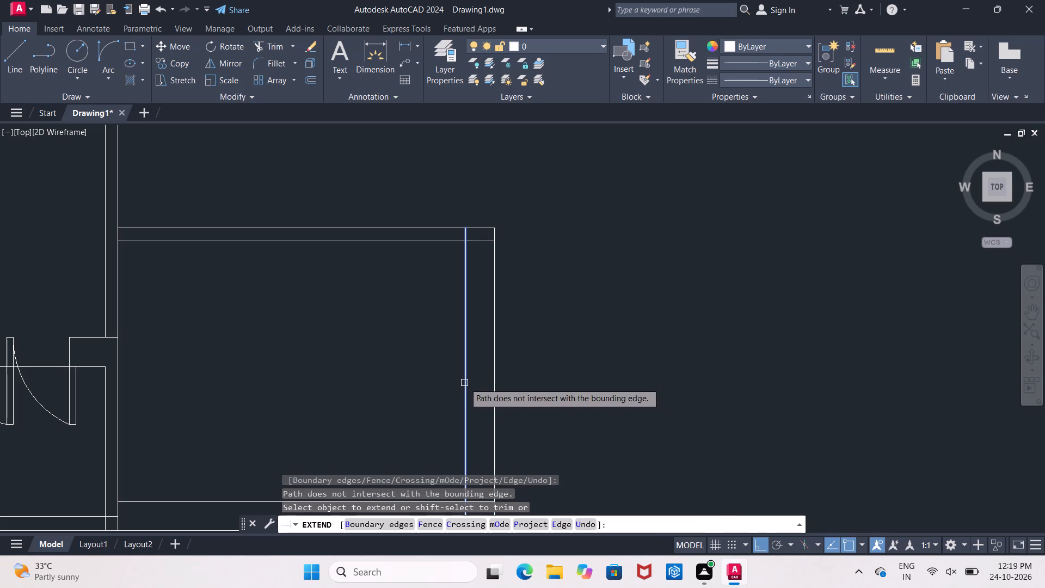
click(464, 382)
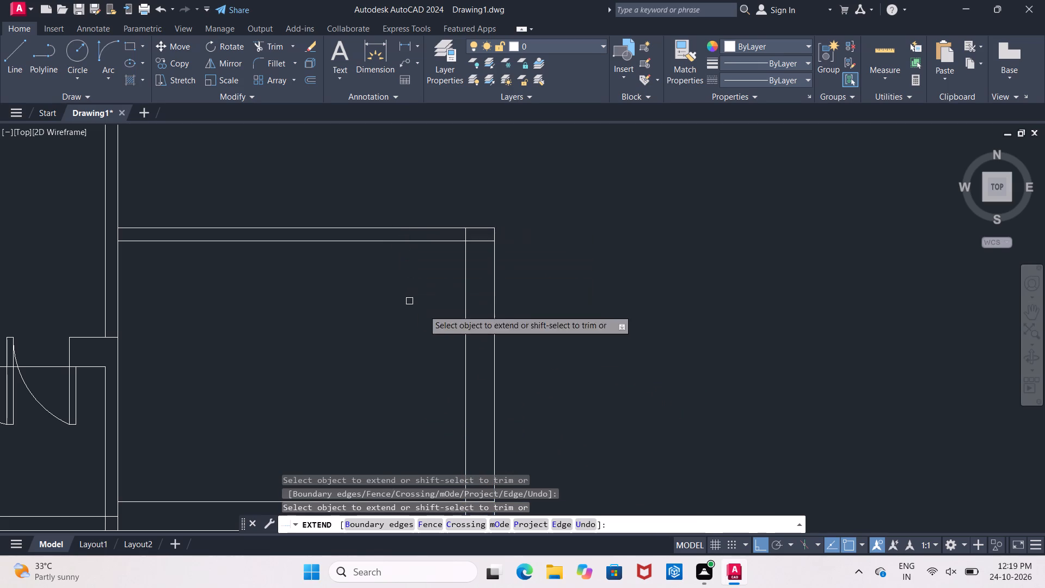
Trim the overlapping inner wall lines inside the right room's bottom-right corner.
middle_drag(414, 309, 359, 153)
scroll(413, 307, up, 1)
scroll(359, 153, down, 1)
middle_drag(369, 203, 351, 275)
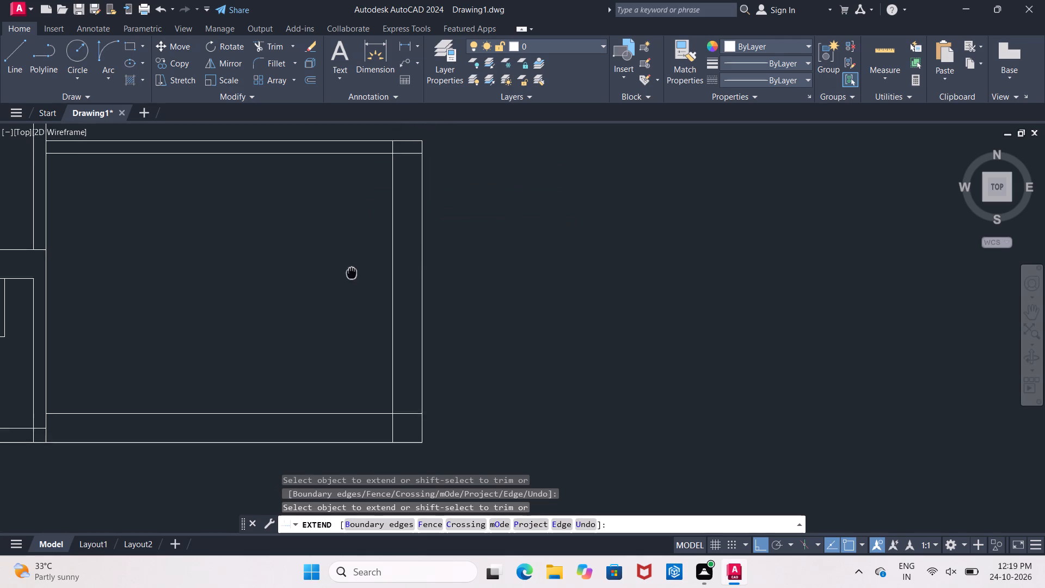
middle_drag(351, 275, 335, 261)
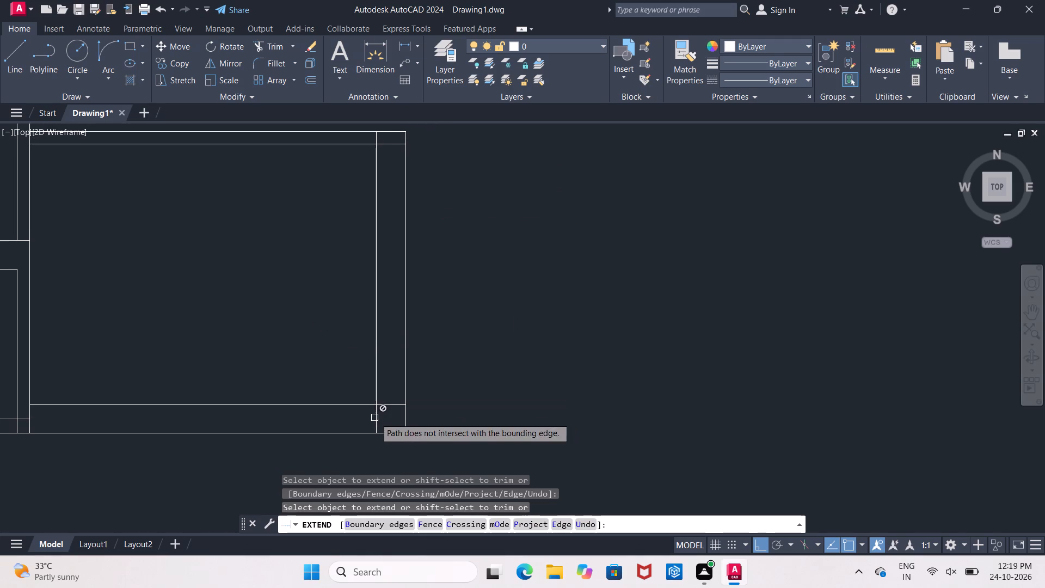
shift+click(375, 418)
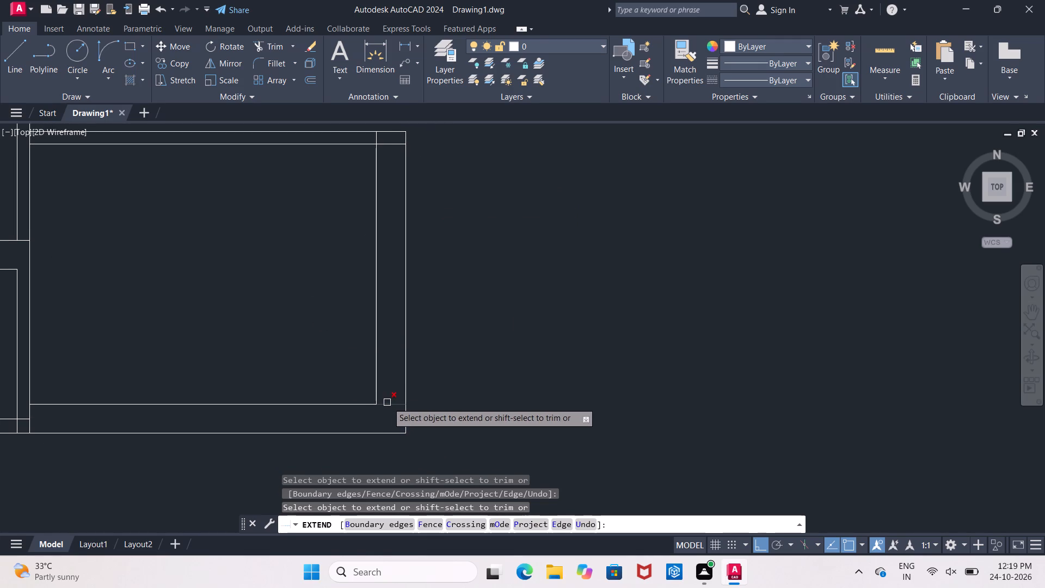
shift+click(388, 402)
Delete the short horizontal line segment crossing the wall at the right room's bottom-left corner.
middle_drag(206, 350, 211, 350)
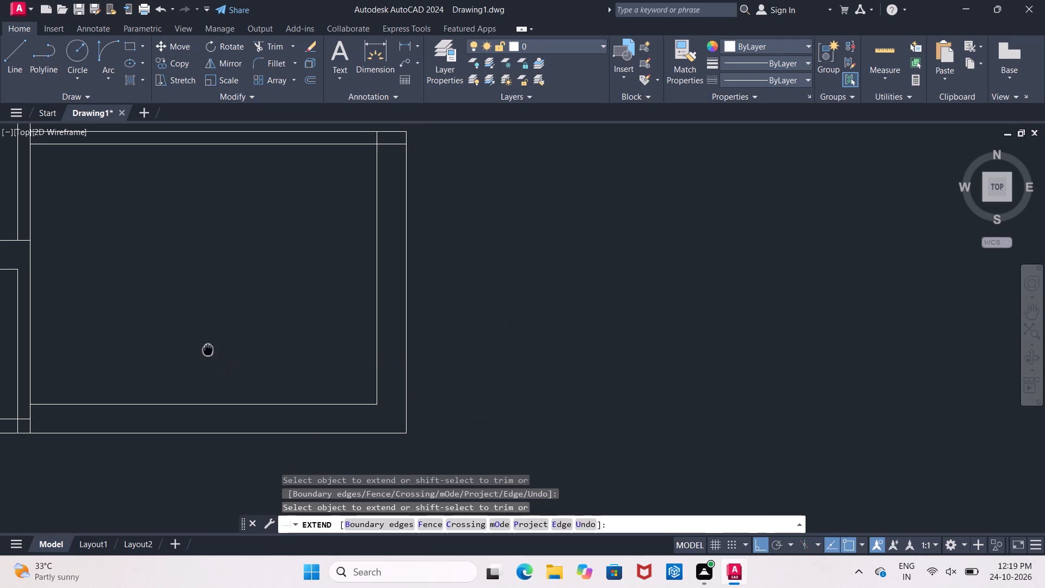
middle_drag(211, 350, 352, 342)
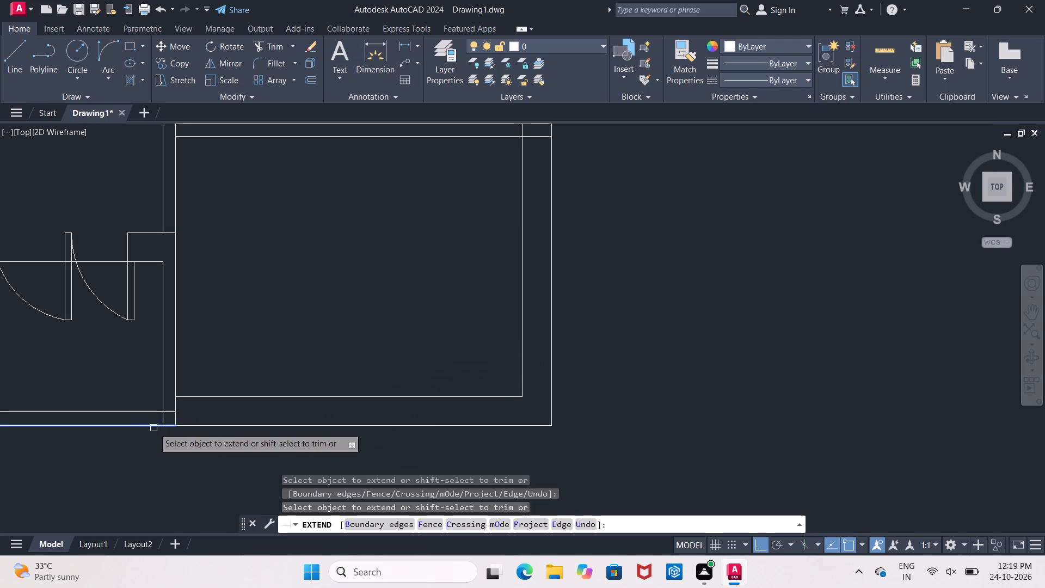
scroll(143, 426, up, 2)
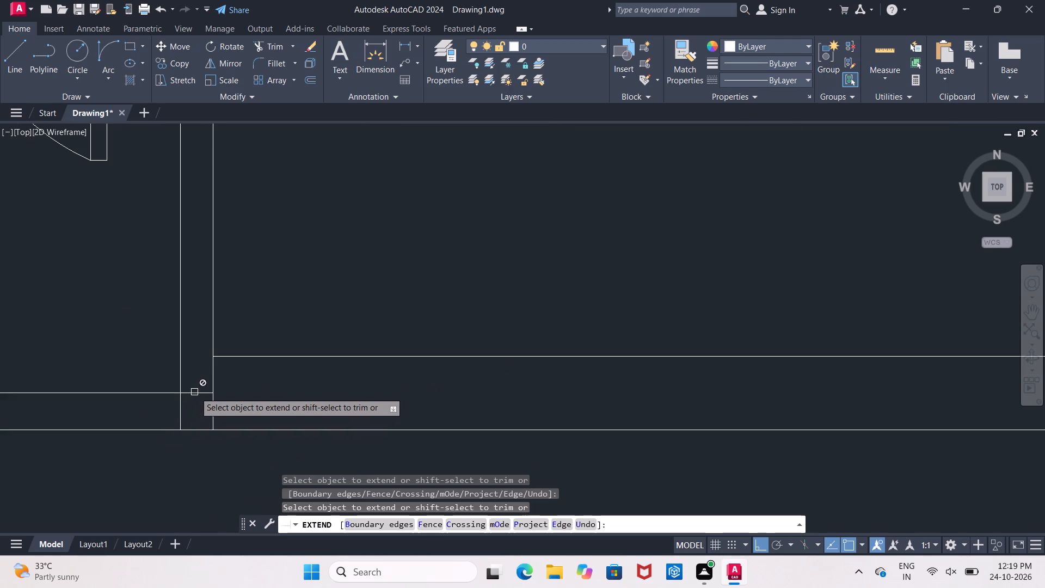
click(196, 393)
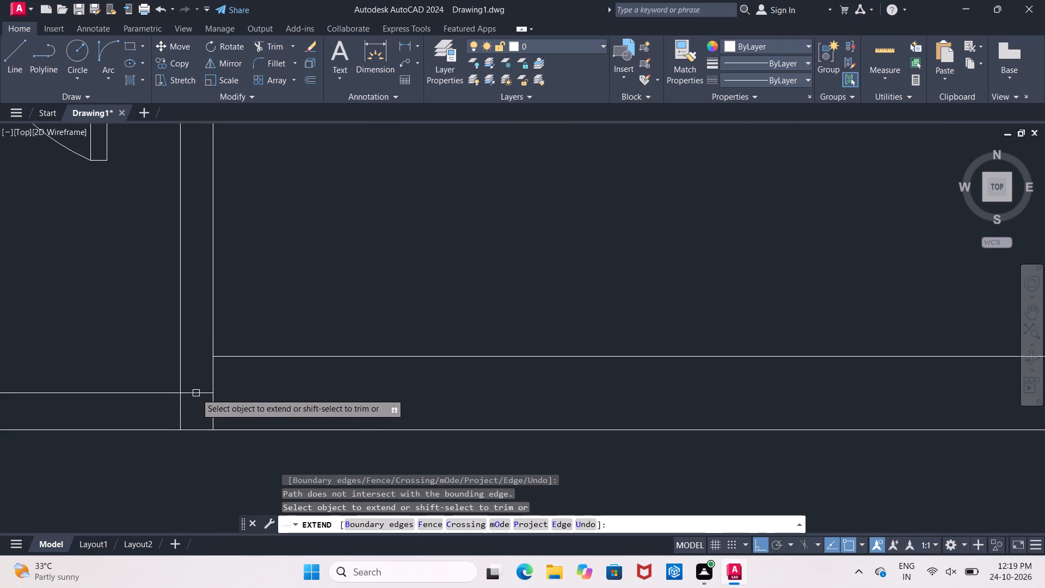
key(Escape)
click(196, 393)
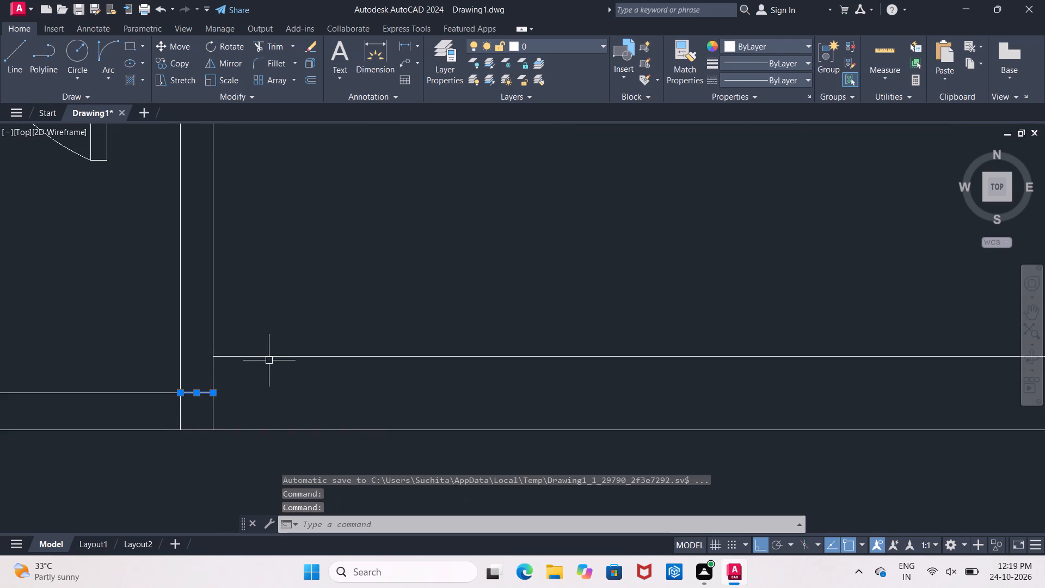
key(Delete)
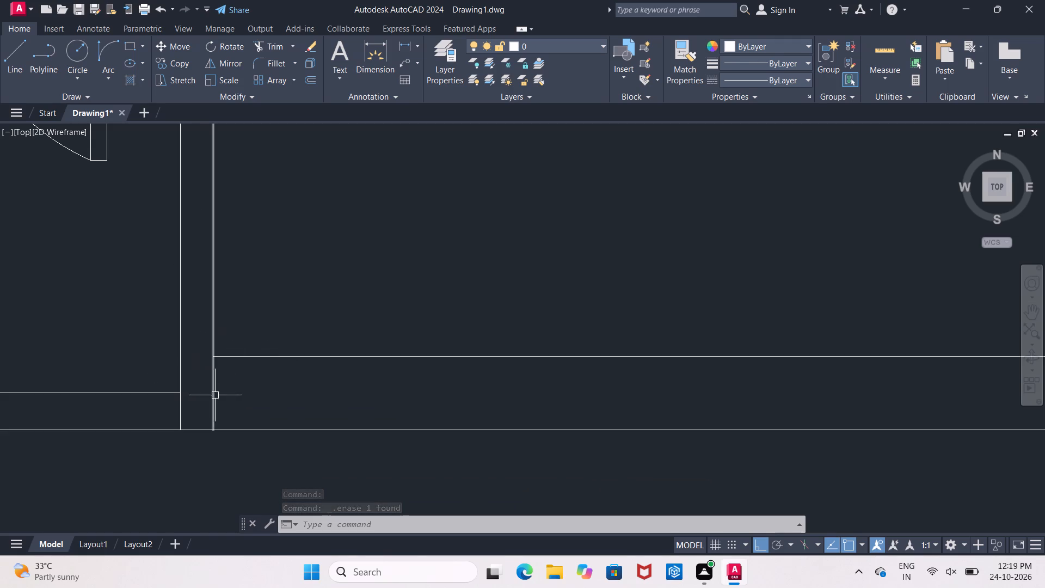
Extend the right room's bottom wall inner line leftward across the left wall to its far face.
key(e)
key(z)
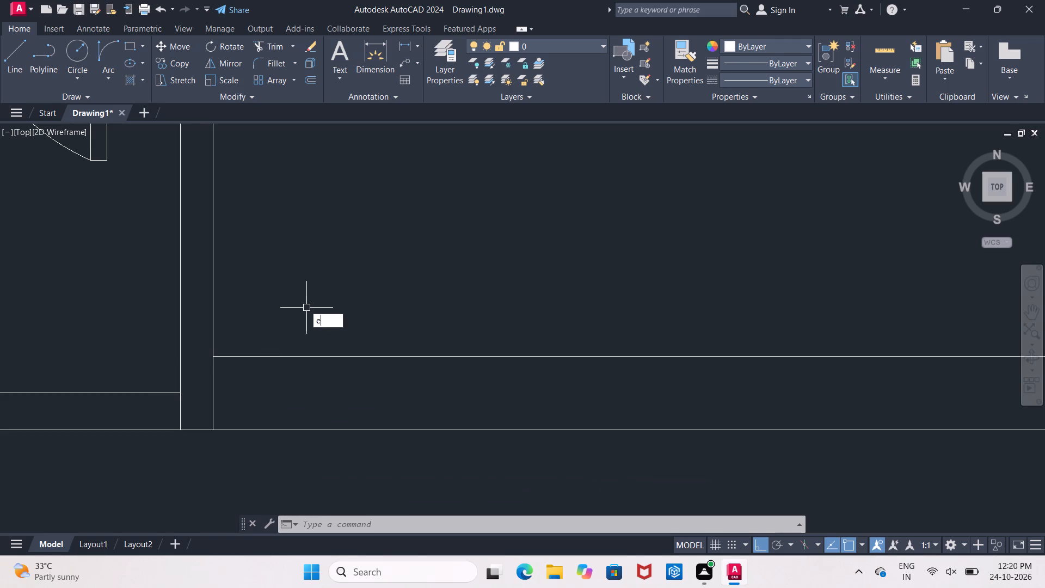
key(BackSpace)
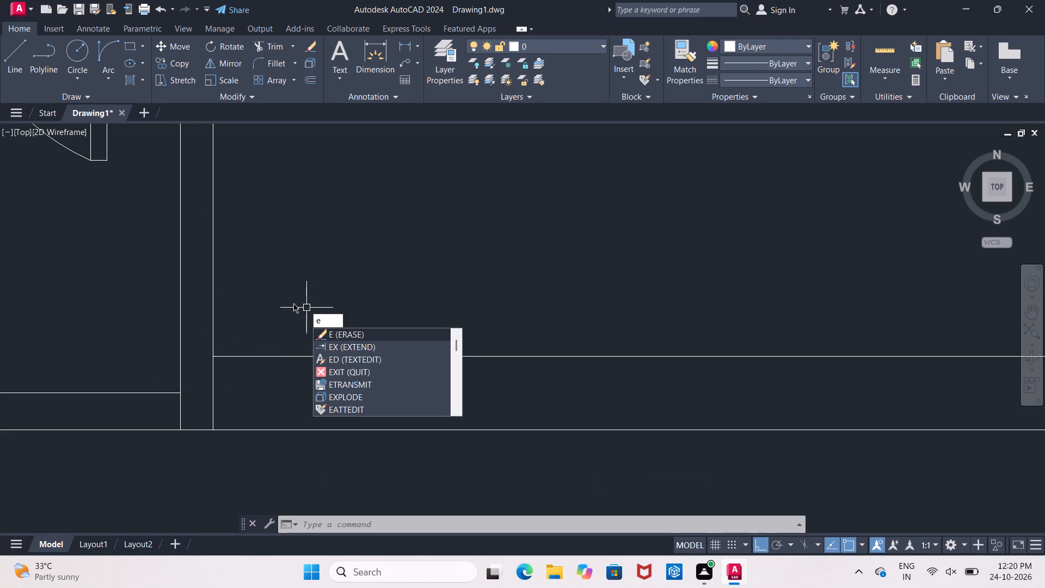
key(x)
key(space)
key(space)
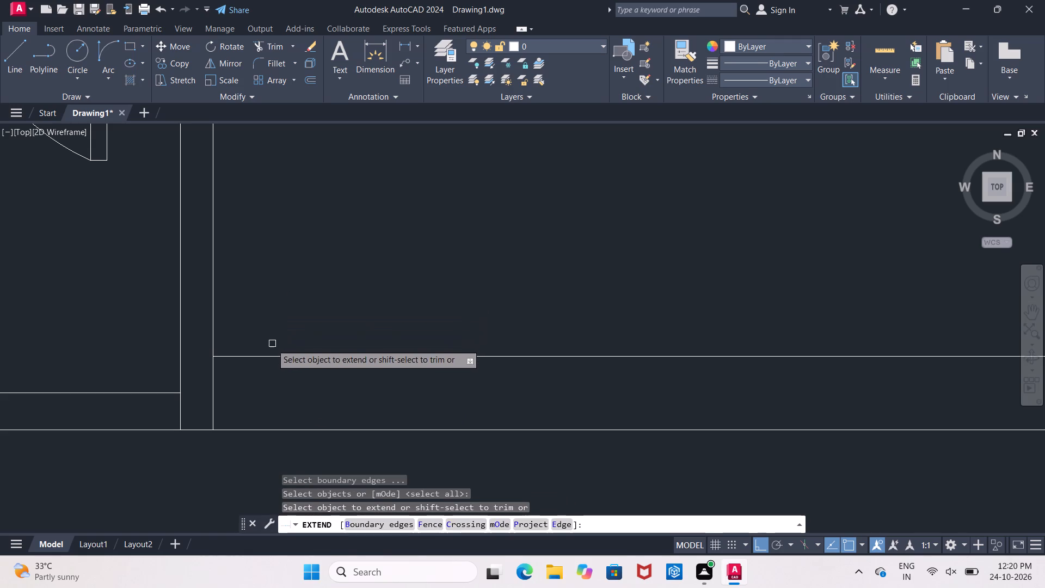
click(245, 357)
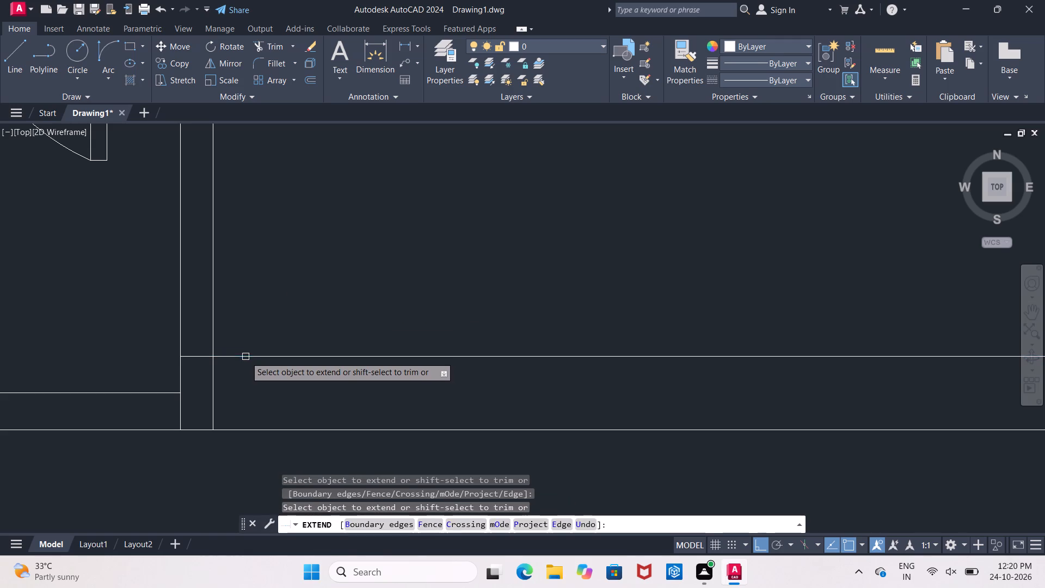
middle_drag(277, 276, 267, 306)
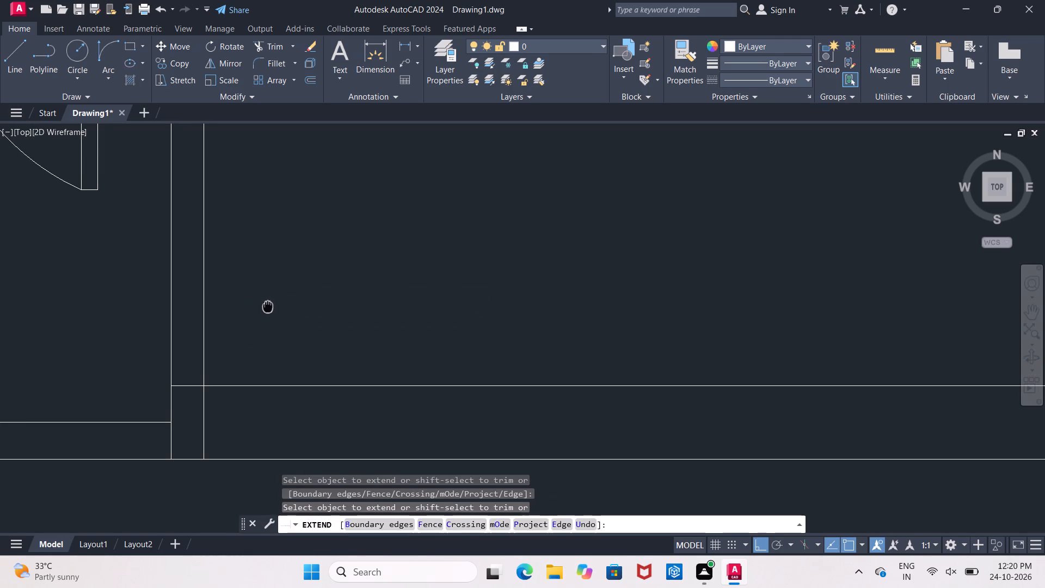
middle_drag(267, 306, 267, 307)
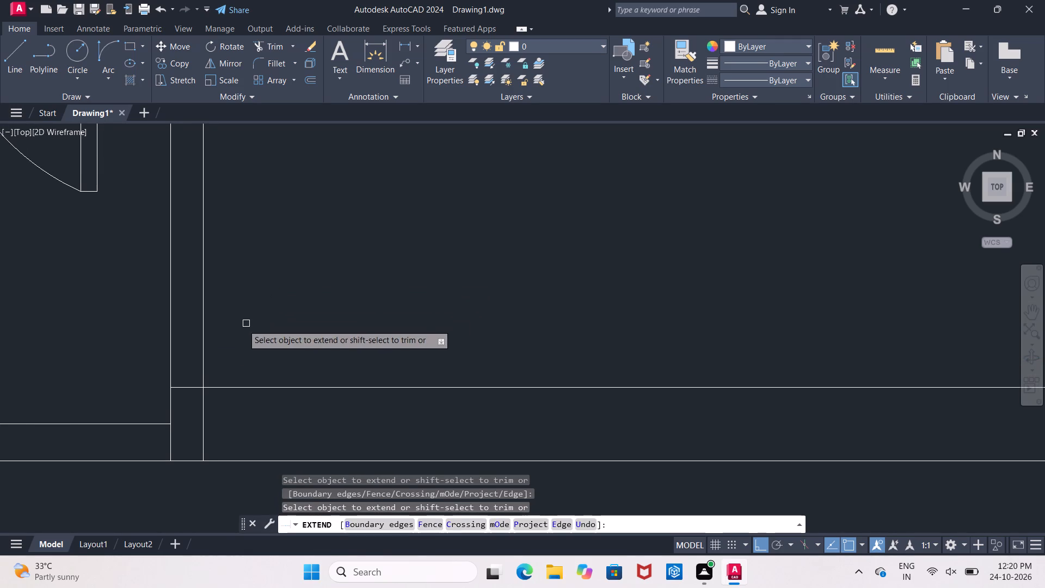
right_click(166, 403)
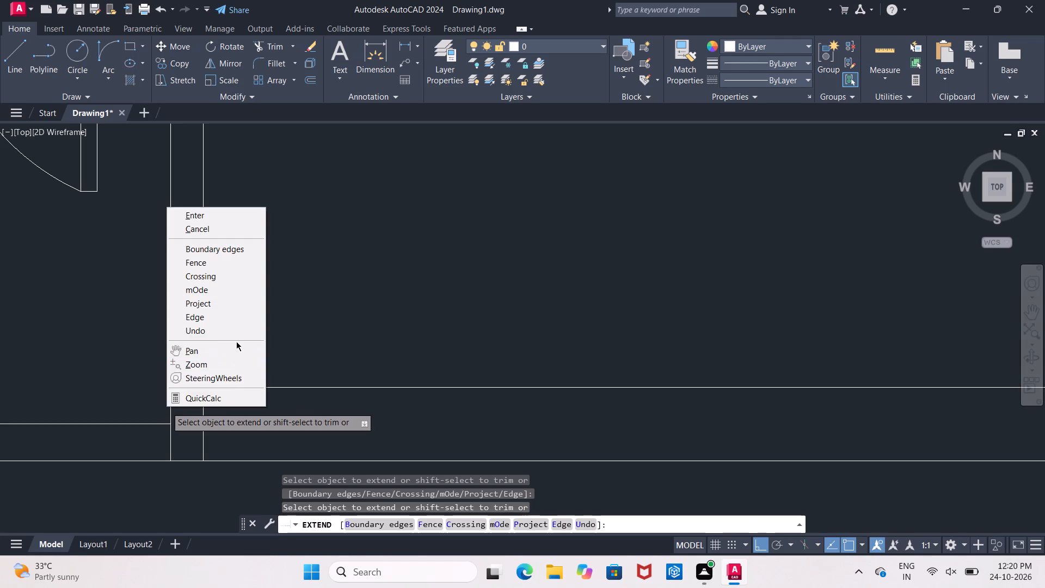
key(Escape)
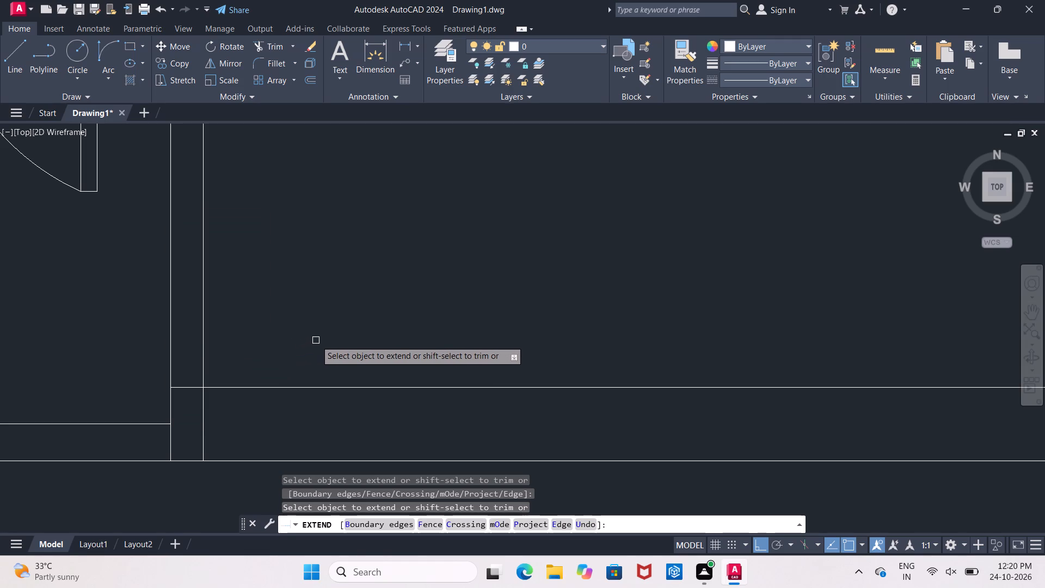
middle_drag(308, 350, 249, 351)
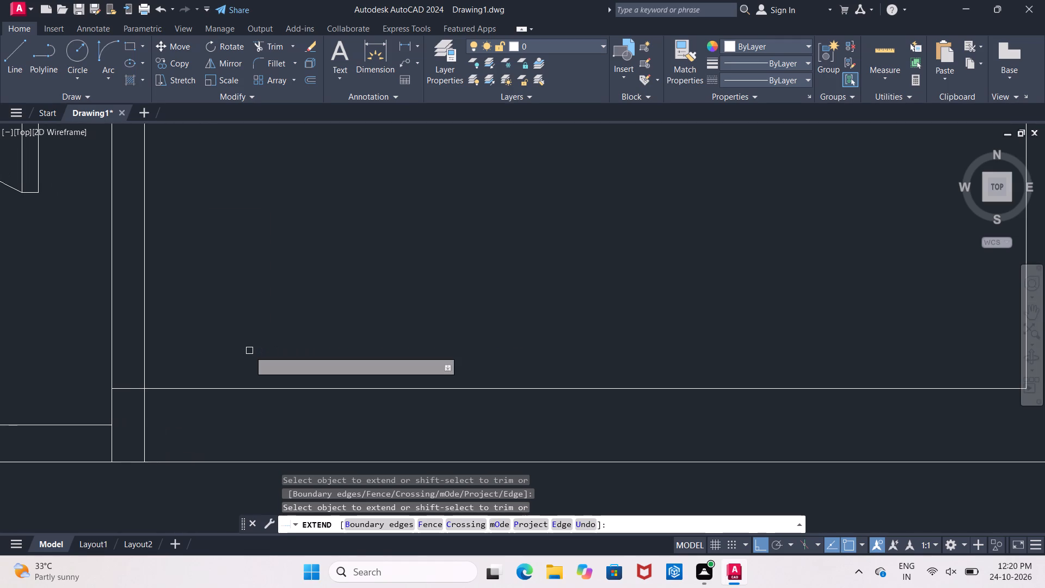
key(Escape)
Offset the right room's left wall inner line 1'5" to the right to mark the opening's first edge.
key(o)
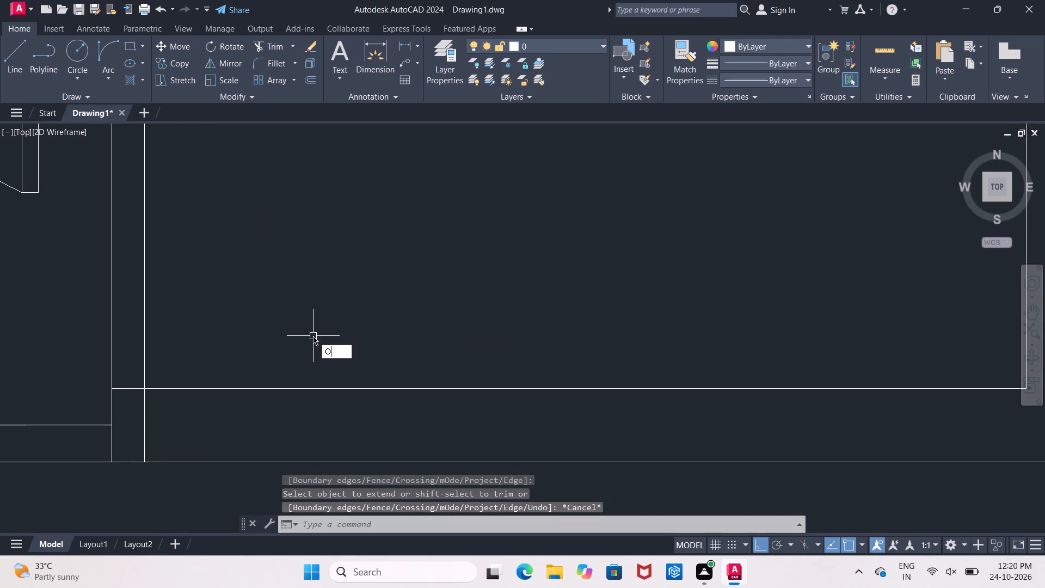
key(Return)
text(1'5")
key(Return)
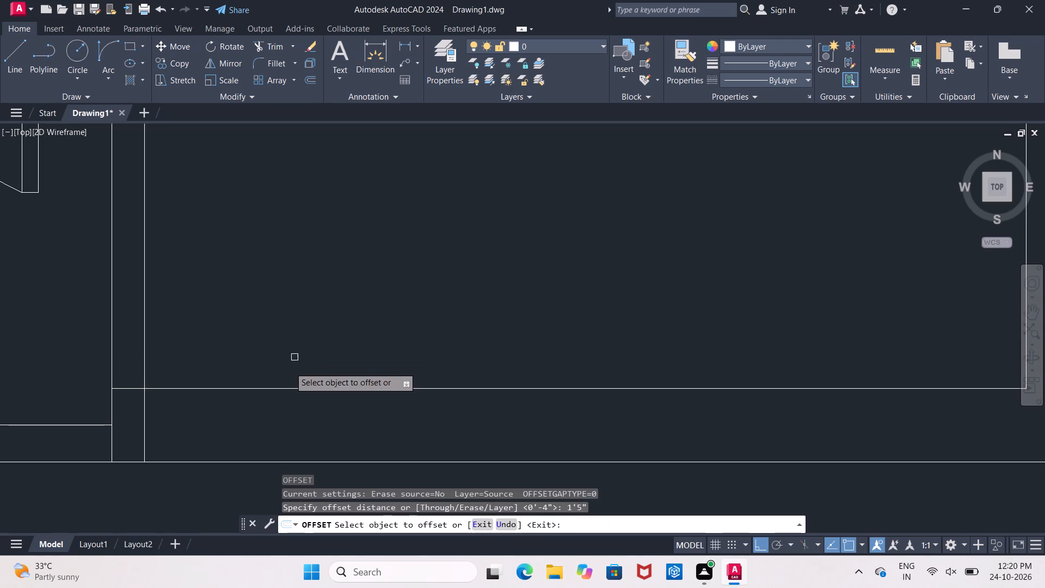
click(142, 359)
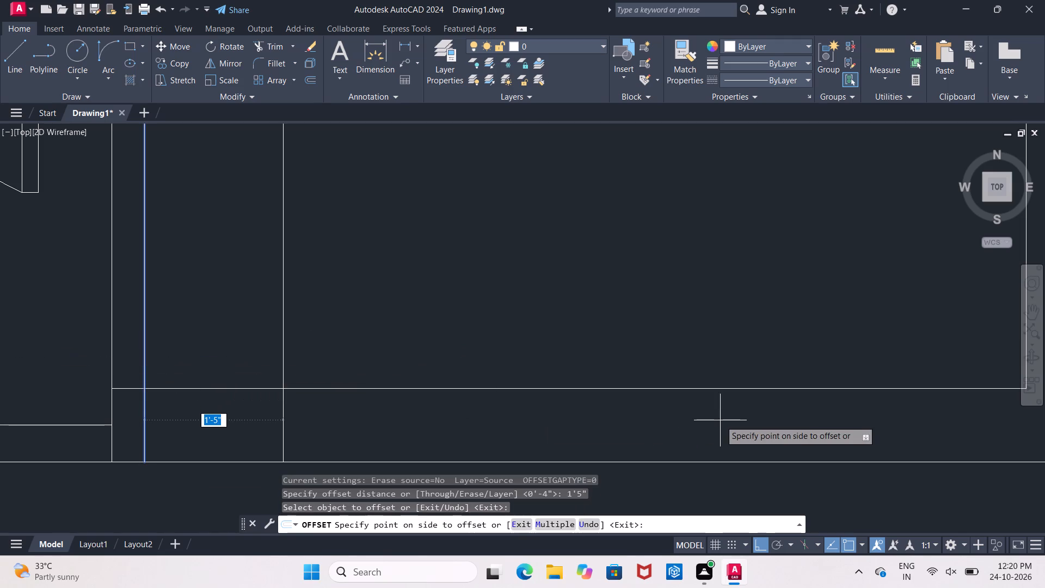
click(720, 420)
key(Return)
Offset the opening's first edge line 3'6" to the right to mark its second edge.
key(Return)
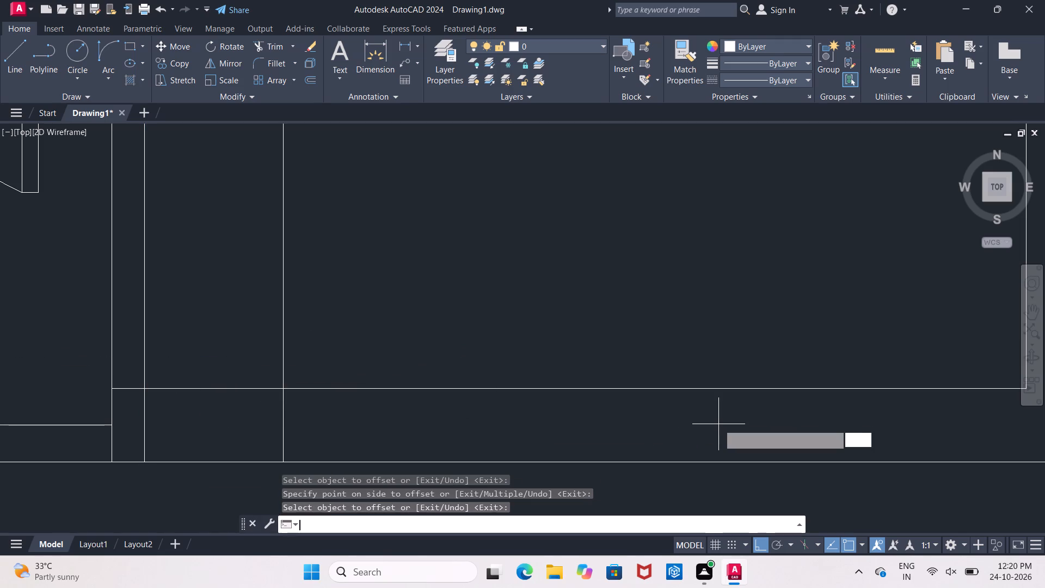
text(3'6)
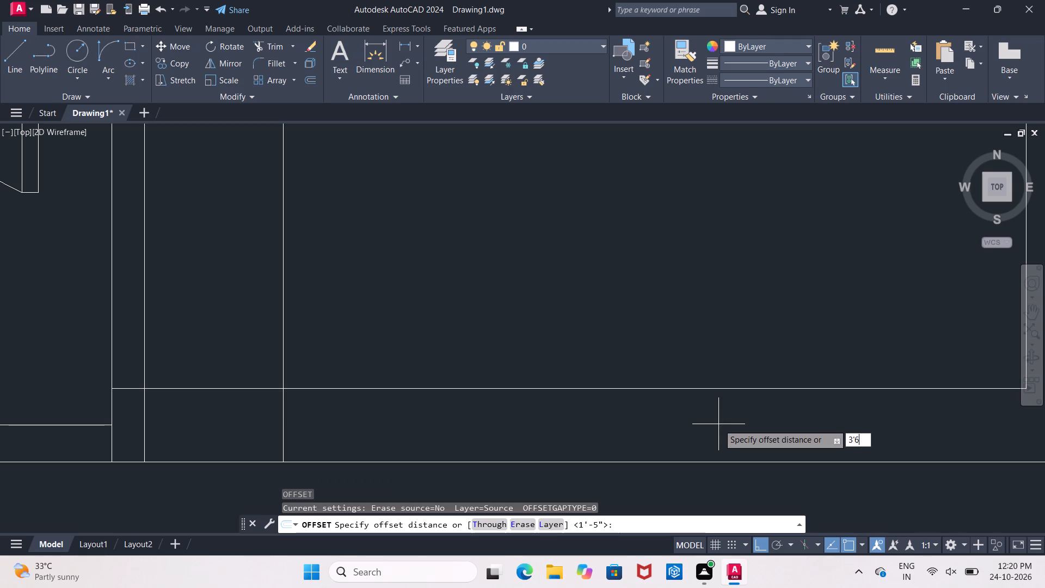
key(shift+quotedbl)
key(Return)
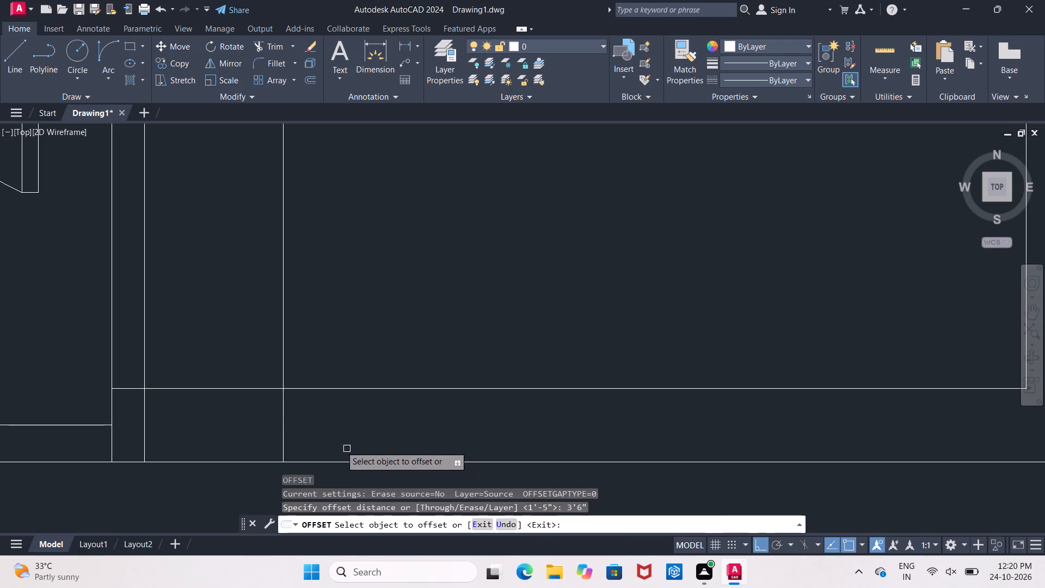
drag(284, 430, 293, 431)
click(556, 433)
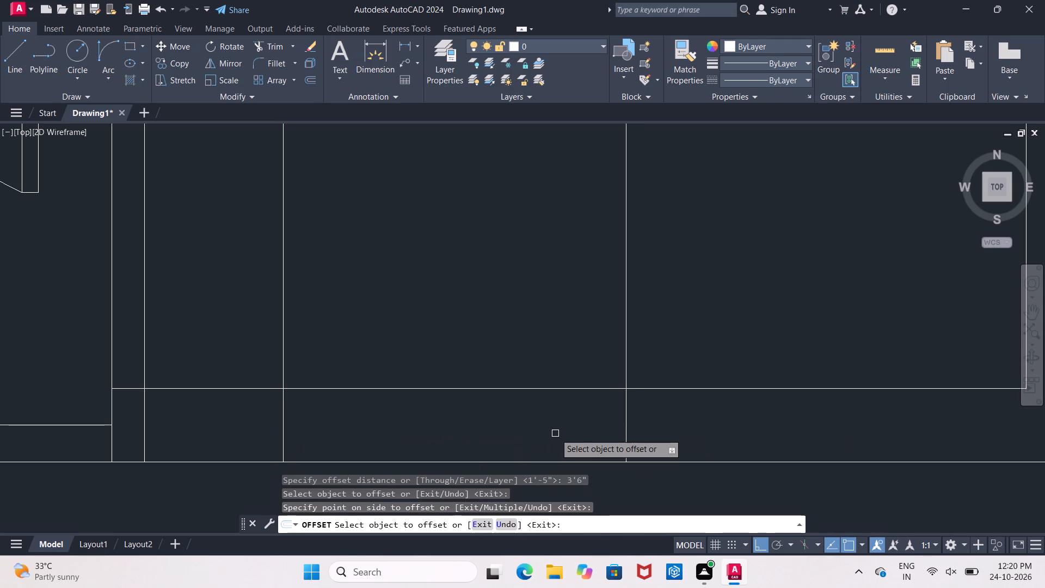
key(Escape)
Trim both opening edge lines above the bottom wall's inner line so they remain only within the wall thickness.
text(tr)
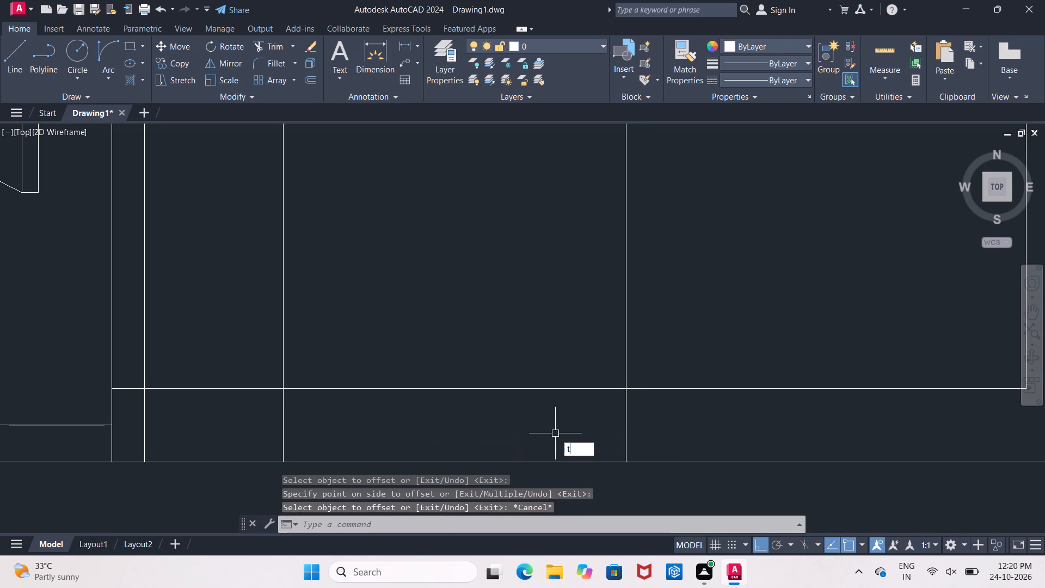
key(Return)
key(Return)
click(255, 281)
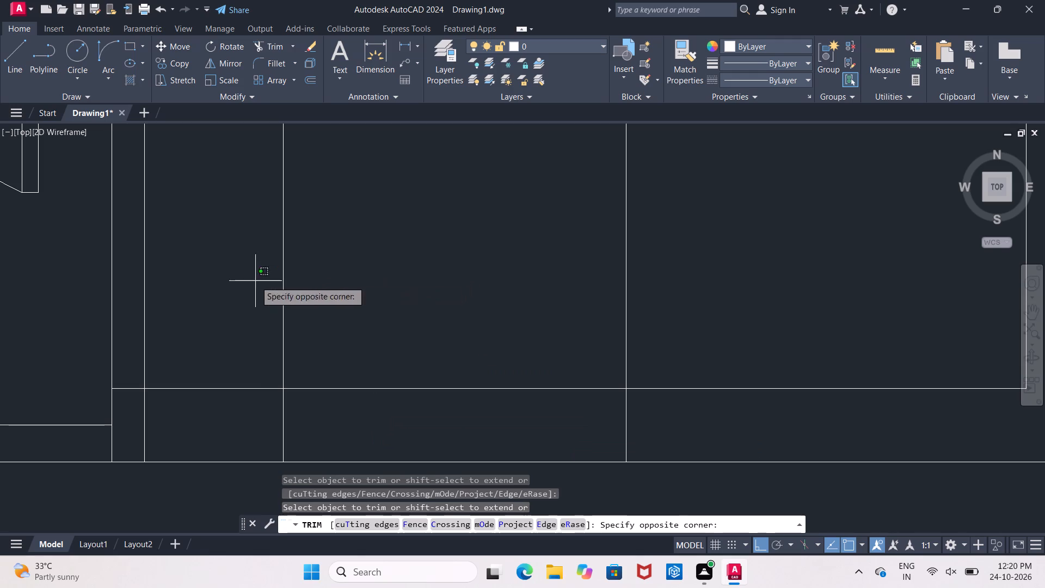
click(685, 304)
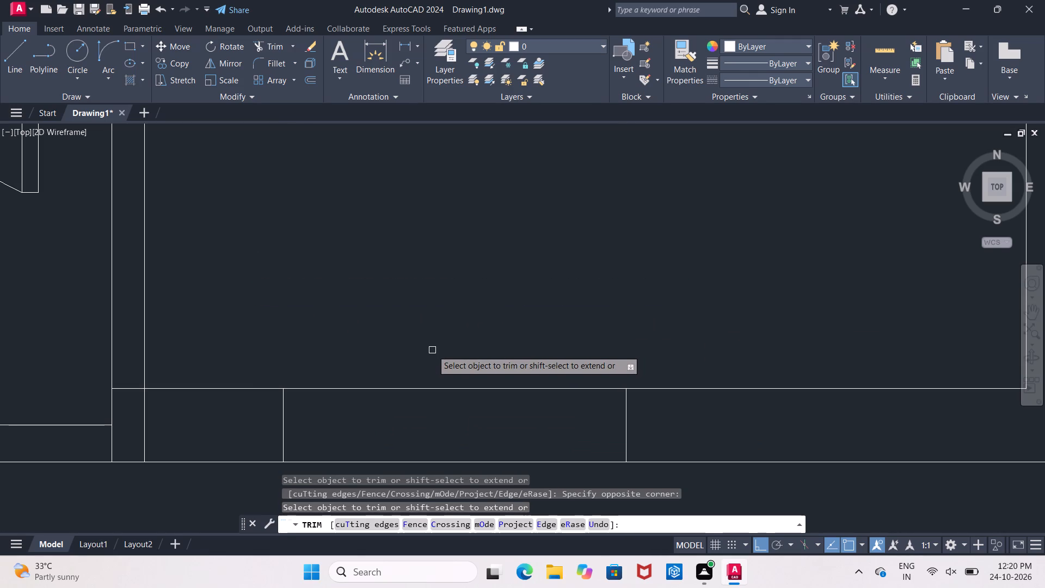
key(Return)
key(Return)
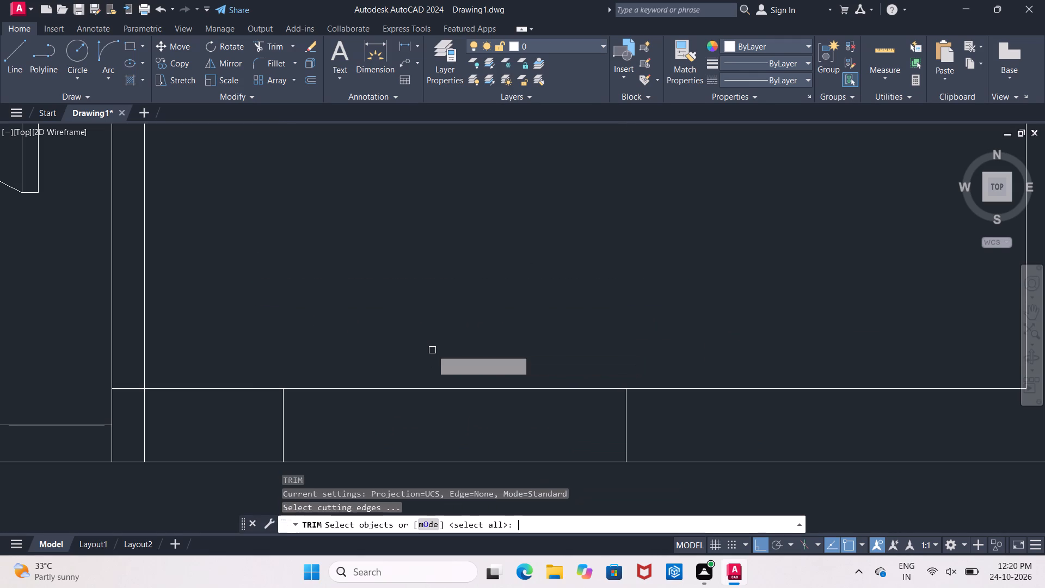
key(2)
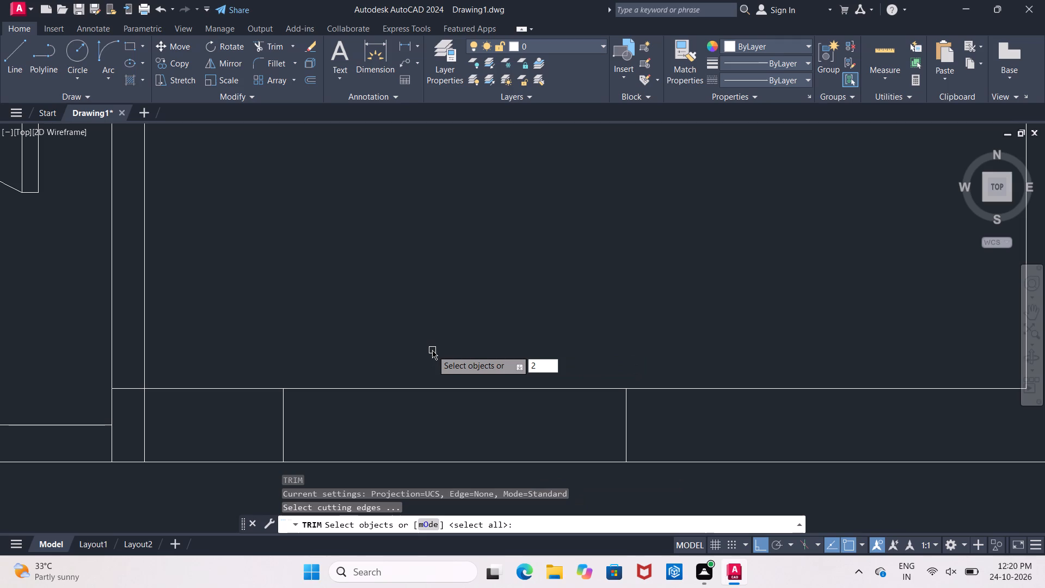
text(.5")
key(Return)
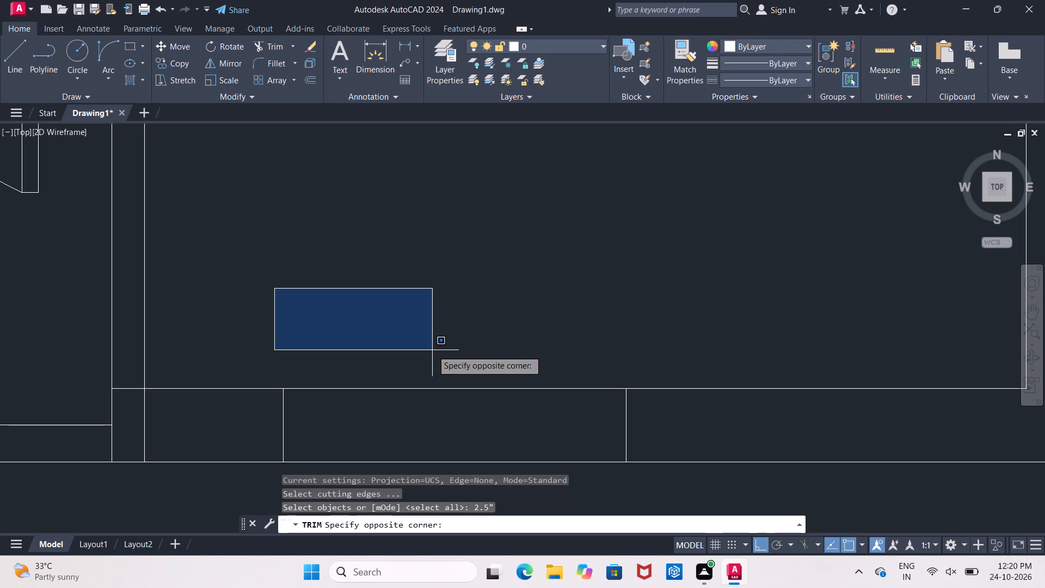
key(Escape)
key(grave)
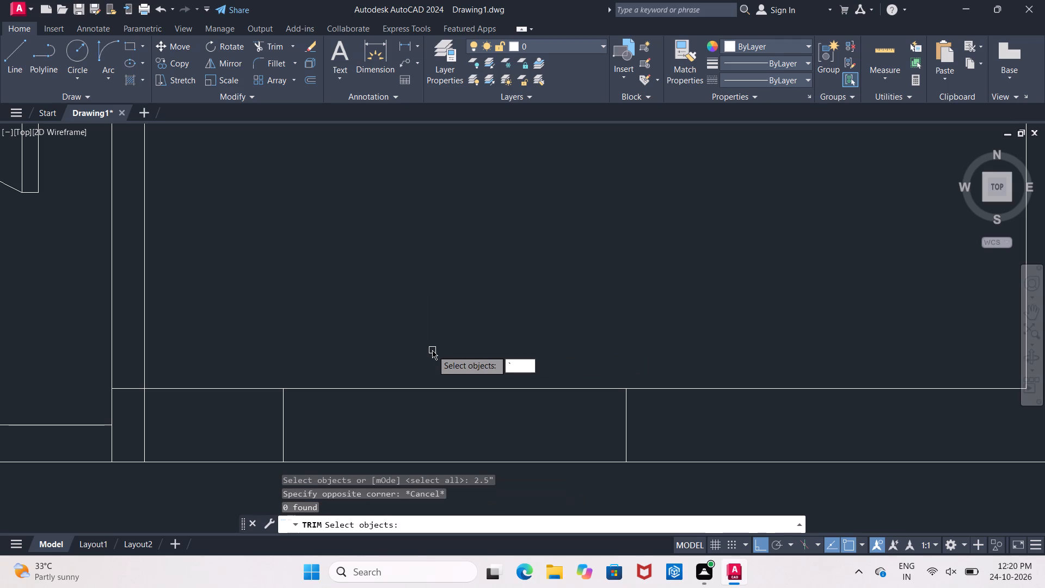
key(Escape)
Offset the right room's bottom wall inner line 2.5" downward into the wall thickness.
key(o)
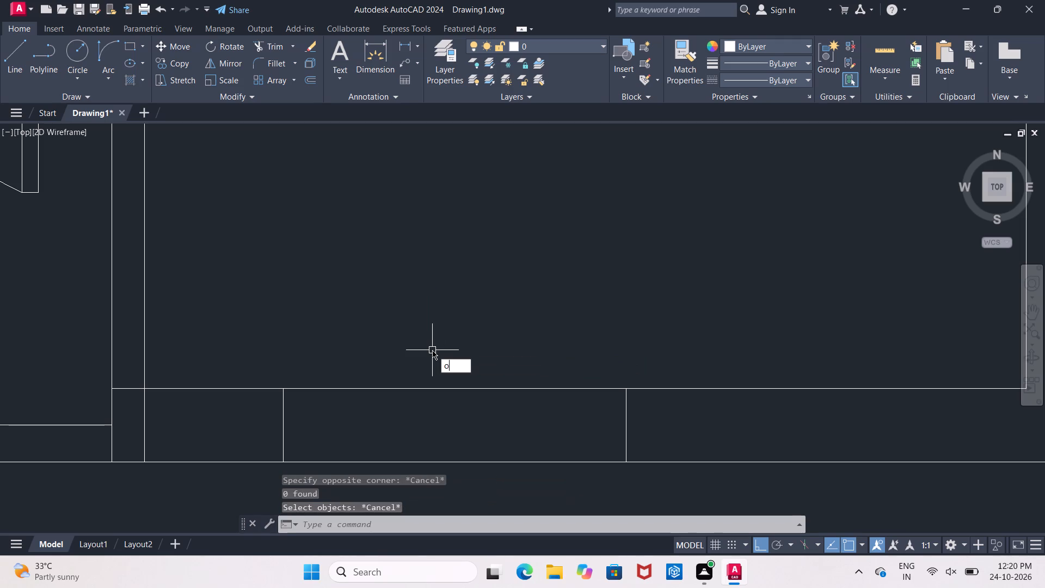
key(Return)
text(2.5")
key(Return)
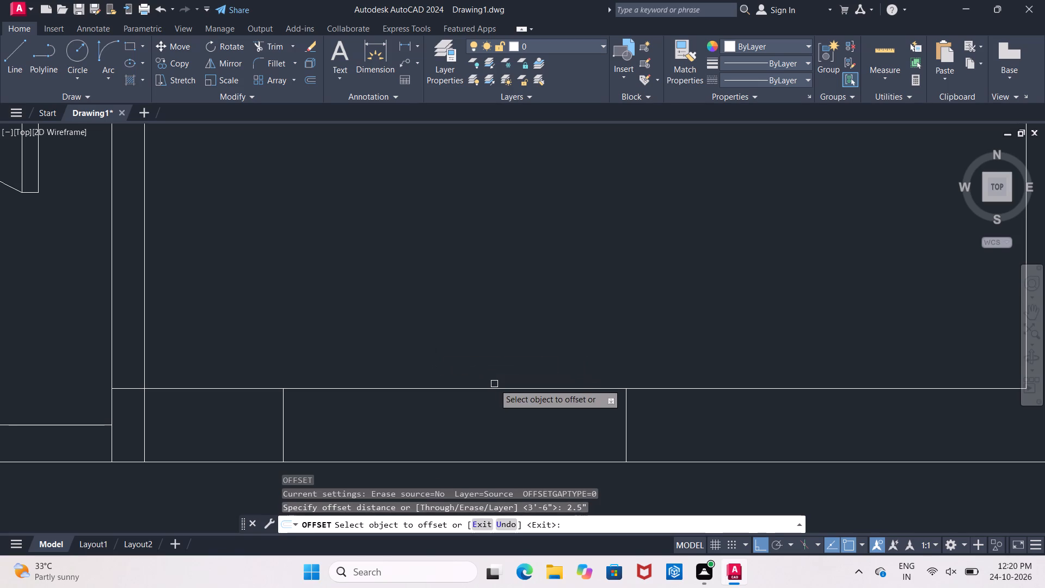
click(494, 387)
click(494, 407)
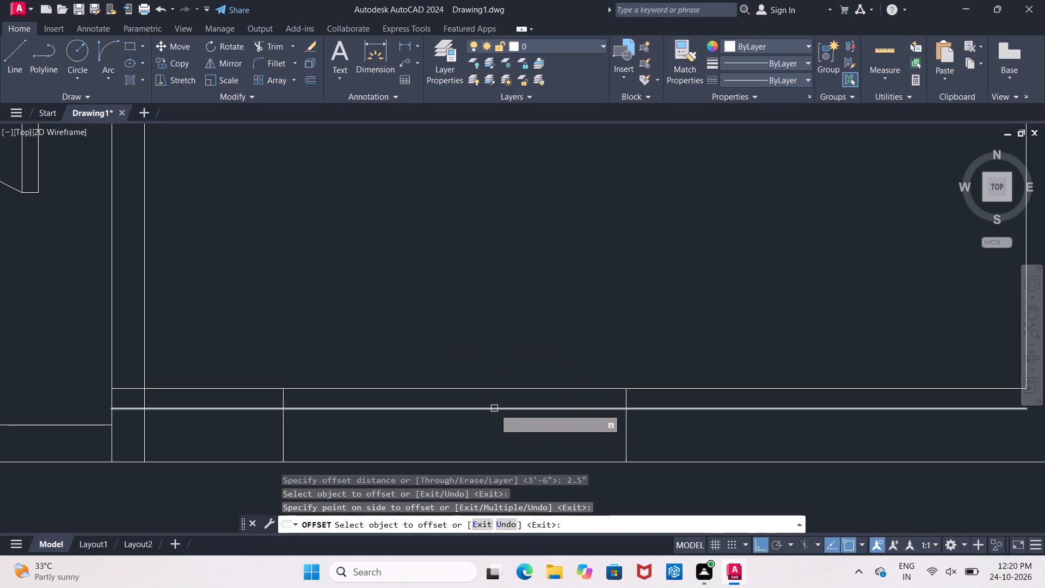
text(1.)
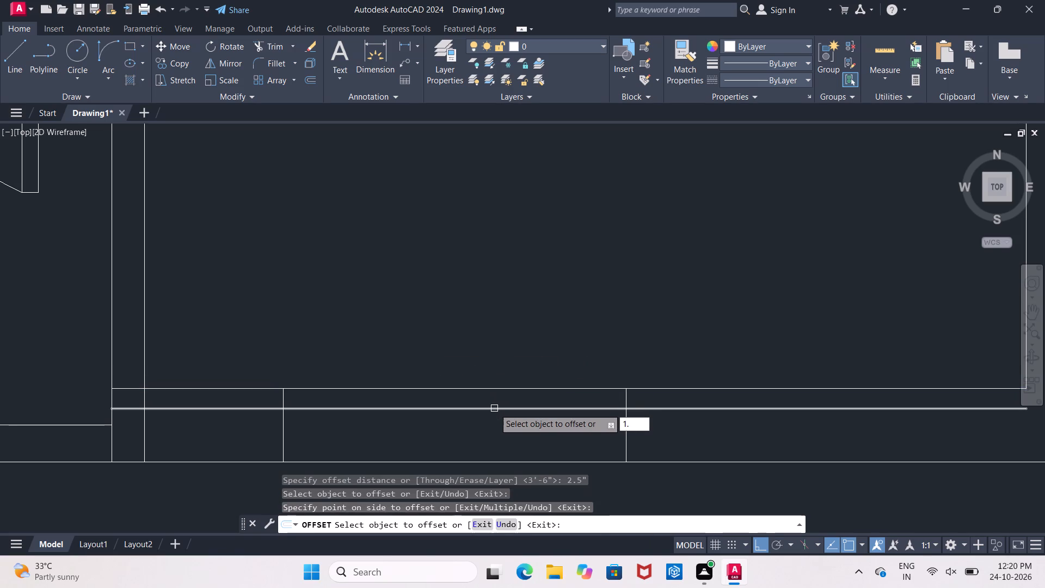
key(BackSpace)
key(BackSpace)
key(Return)
Offset the line inside the right room's bottom wall 1.5" downward to form the second window line.
key(Return)
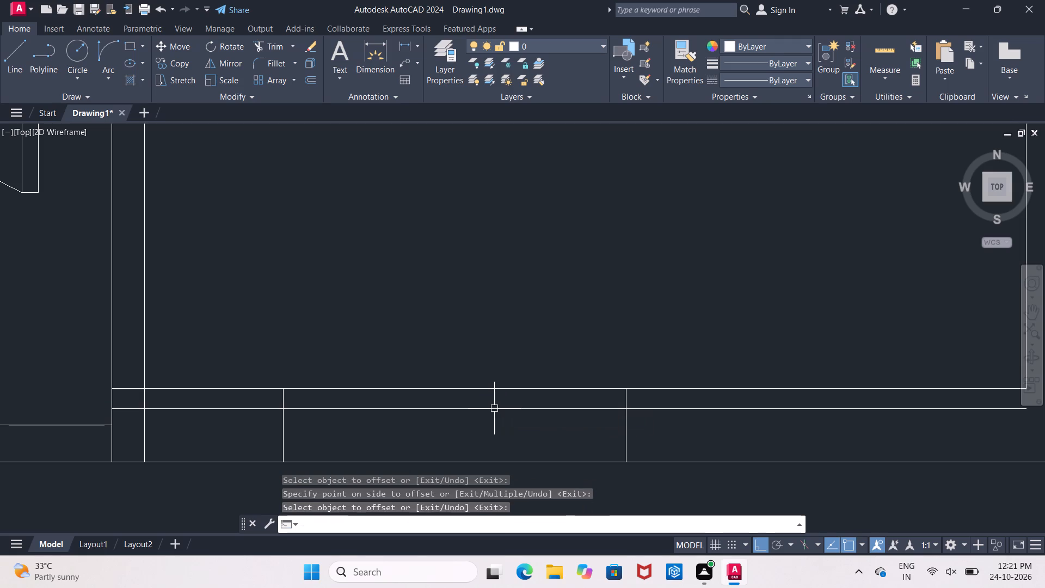
key(Return)
key(2)
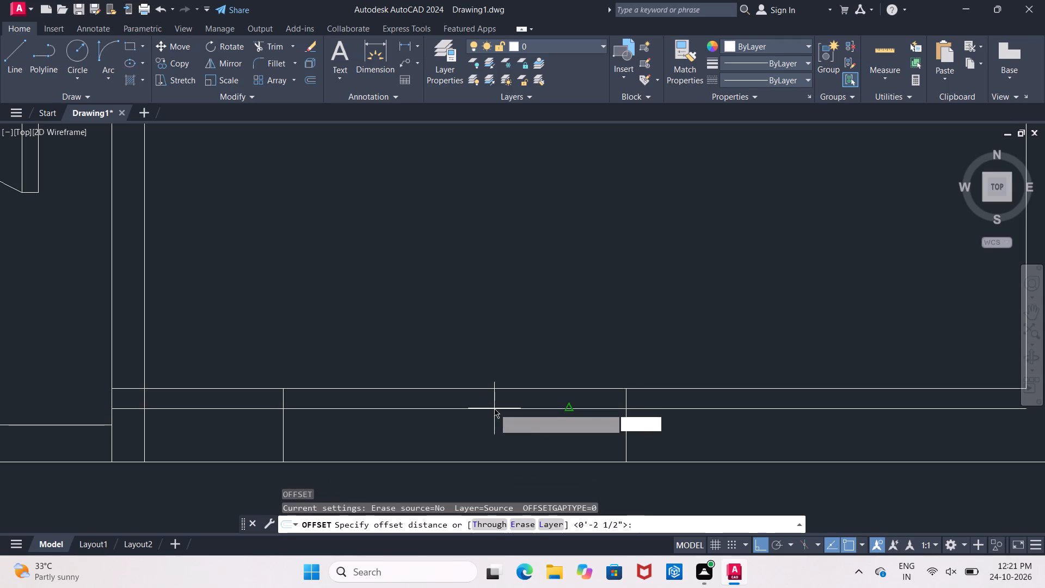
key(BackSpace)
text(1.5)
key(shift+quotedbl)
key(Return)
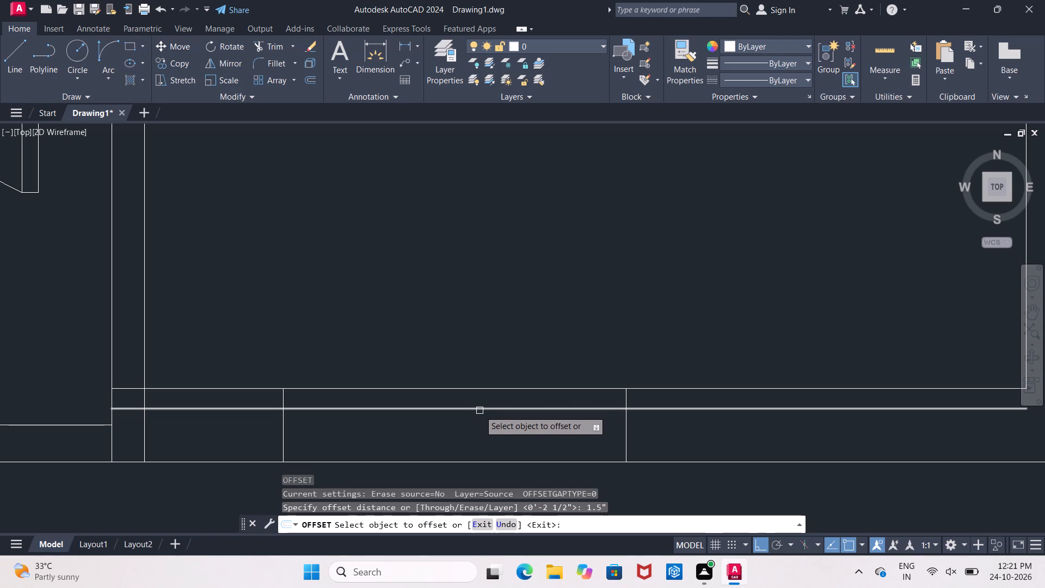
click(480, 411)
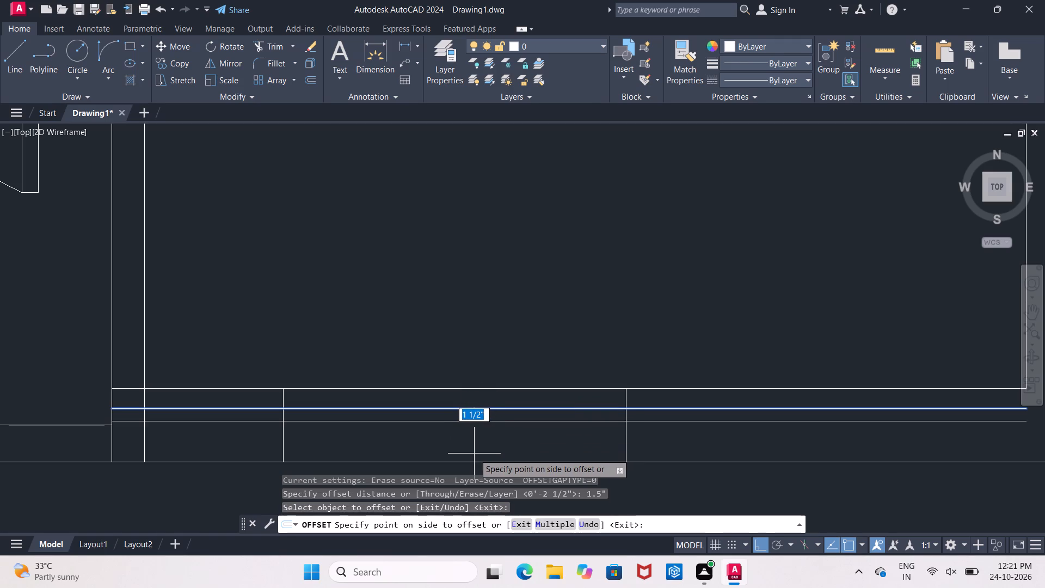
click(474, 454)
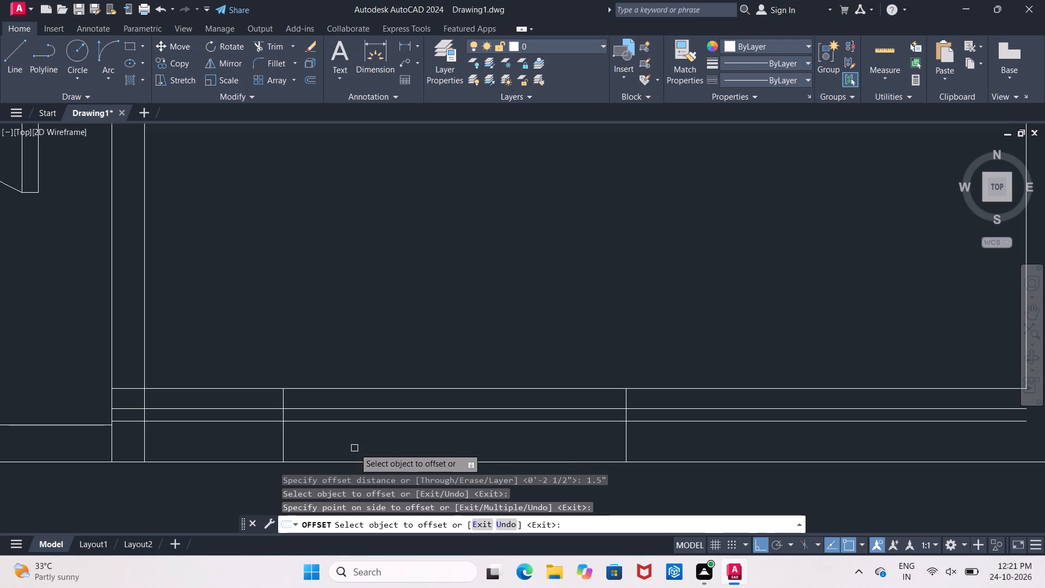
Switch to the calculator and divide 6.9 by 2 for the right wall's window position.
scroll(391, 389, down, 5)
scroll(114, 362, up, 1)
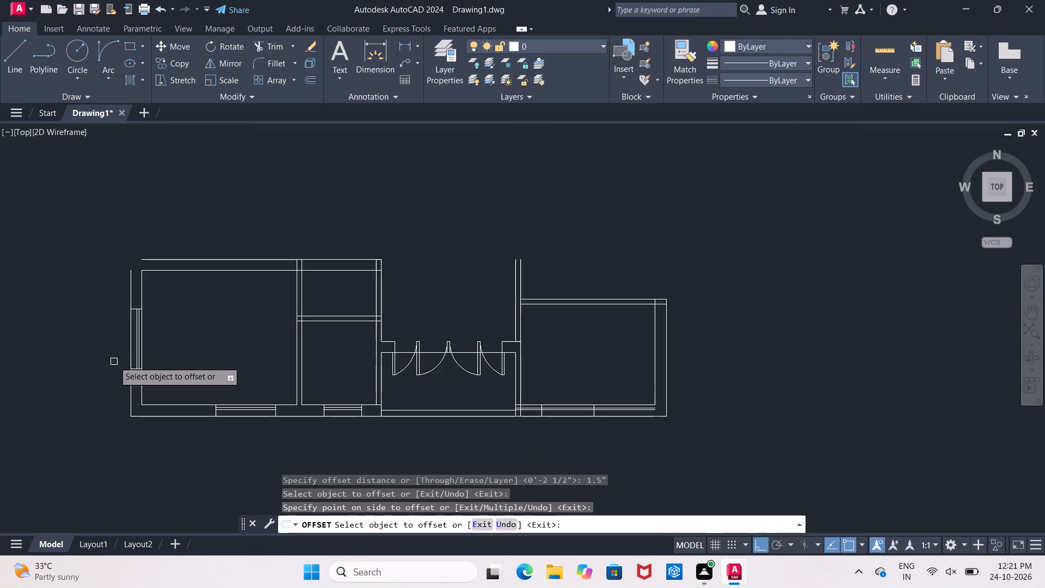
scroll(120, 359, up, 1)
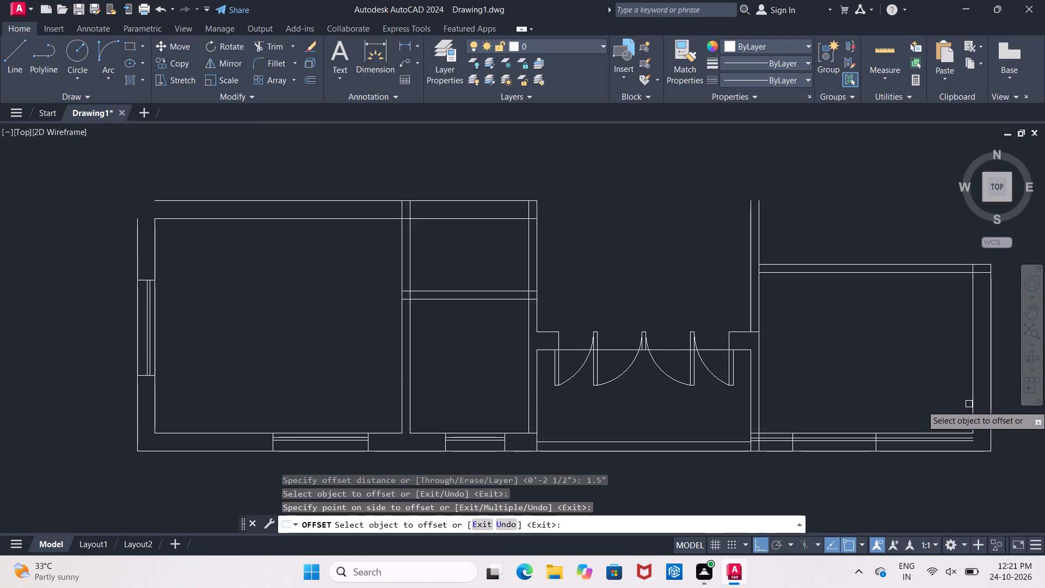
middle_drag(957, 410, 783, 373)
scroll(680, 395, up, 3)
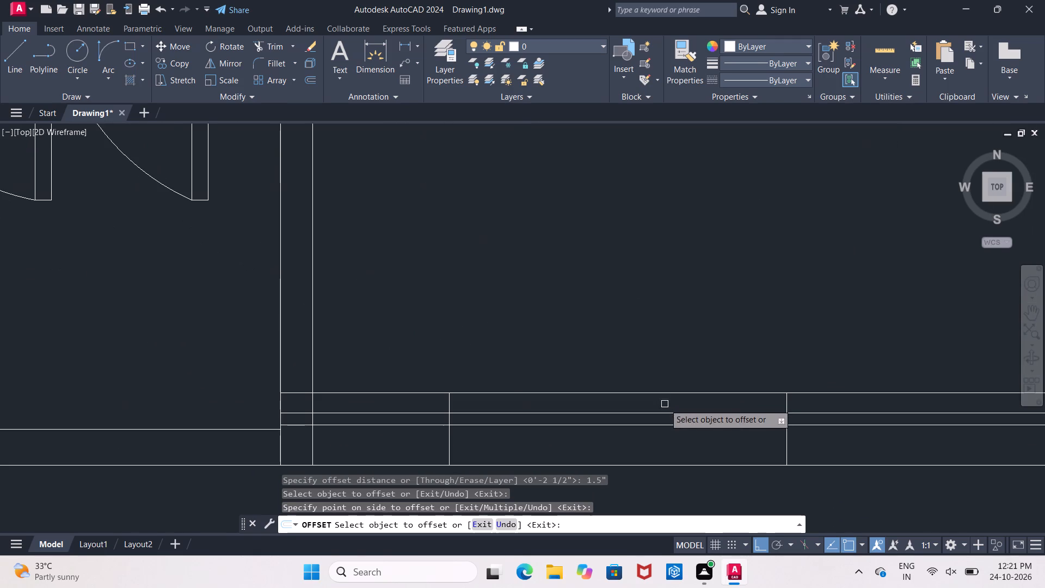
middle_drag(716, 342, 448, 295)
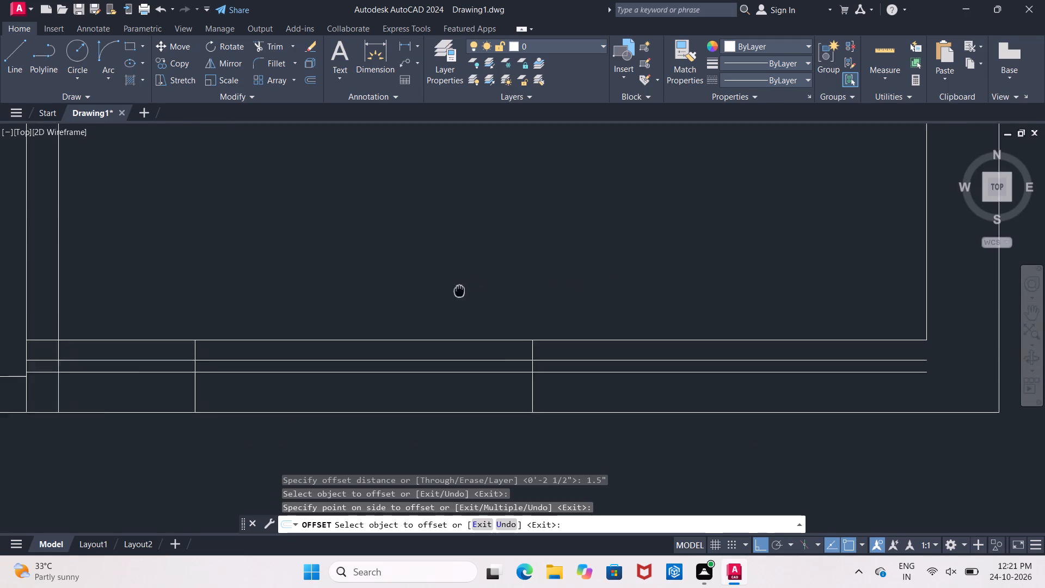
middle_drag(448, 295, 434, 301)
scroll(603, 255, down, 1)
middle_drag(603, 255, 307, 411)
scroll(366, 376, down, 1)
scroll(333, 381, up, 1)
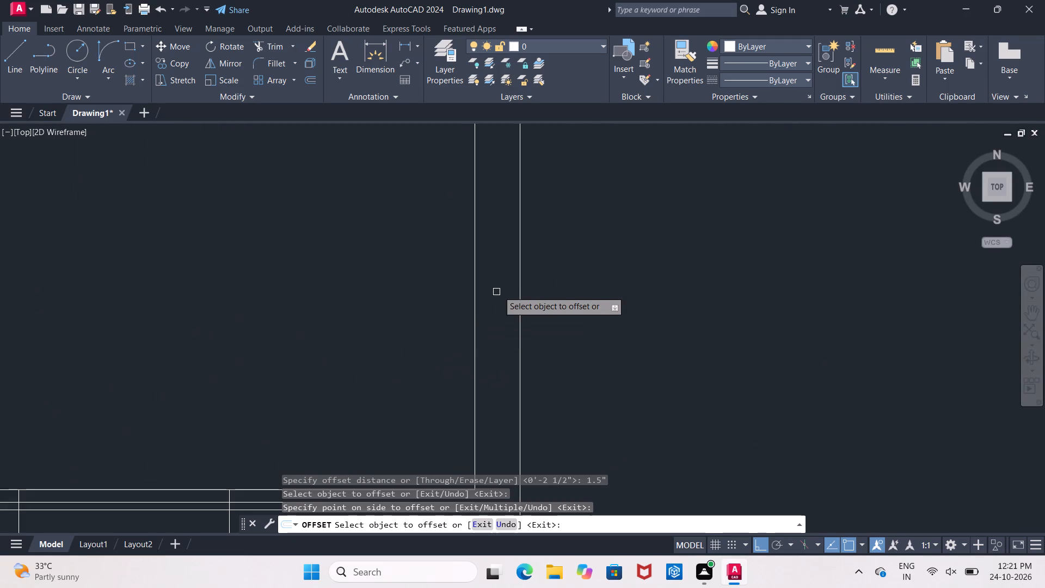
scroll(494, 284, down, 1)
middle_drag(494, 284, 490, 268)
key(Return)
key(Return)
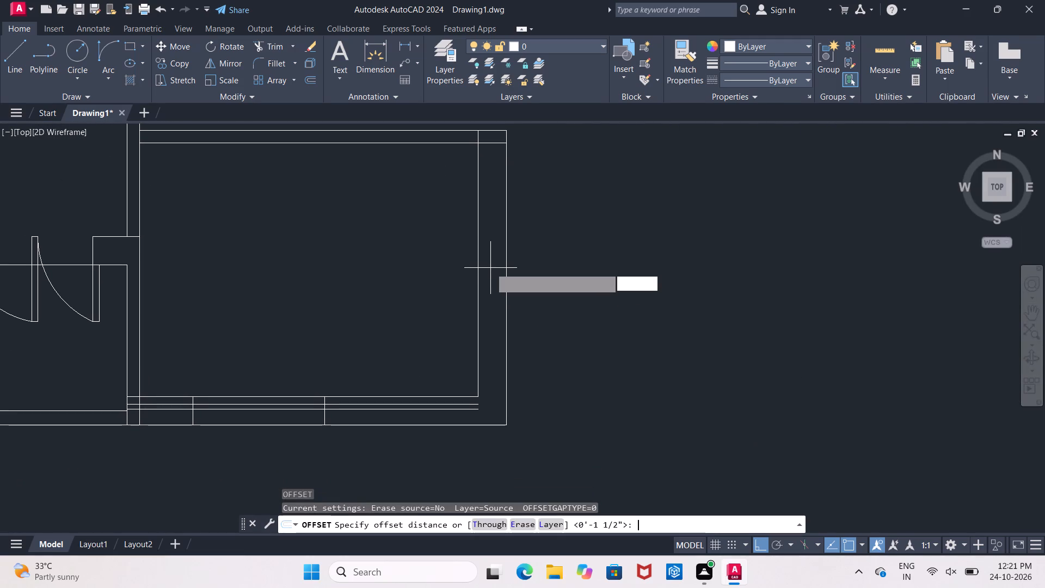
key(Escape)
key(o)
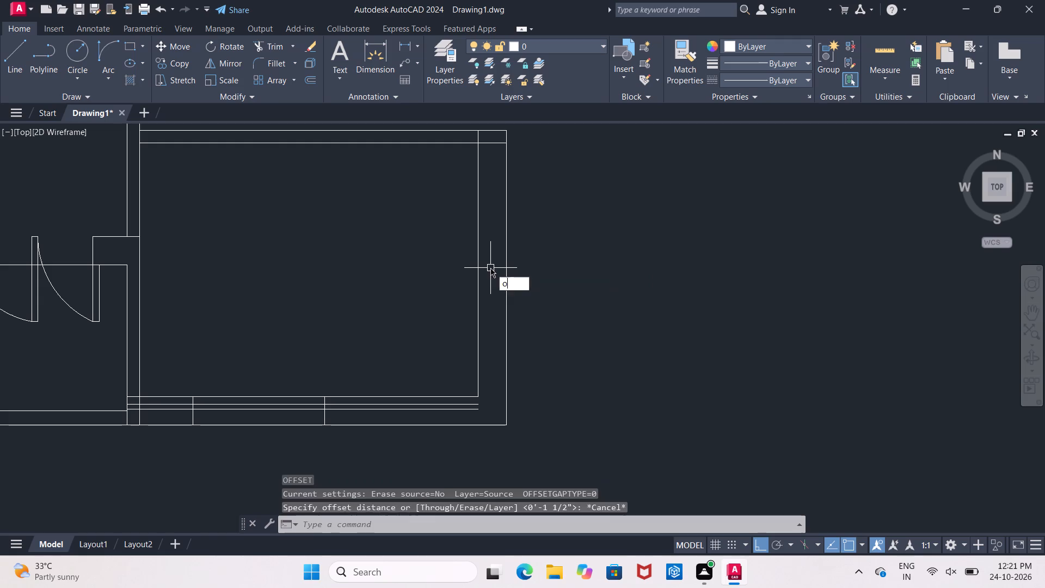
key(Return)
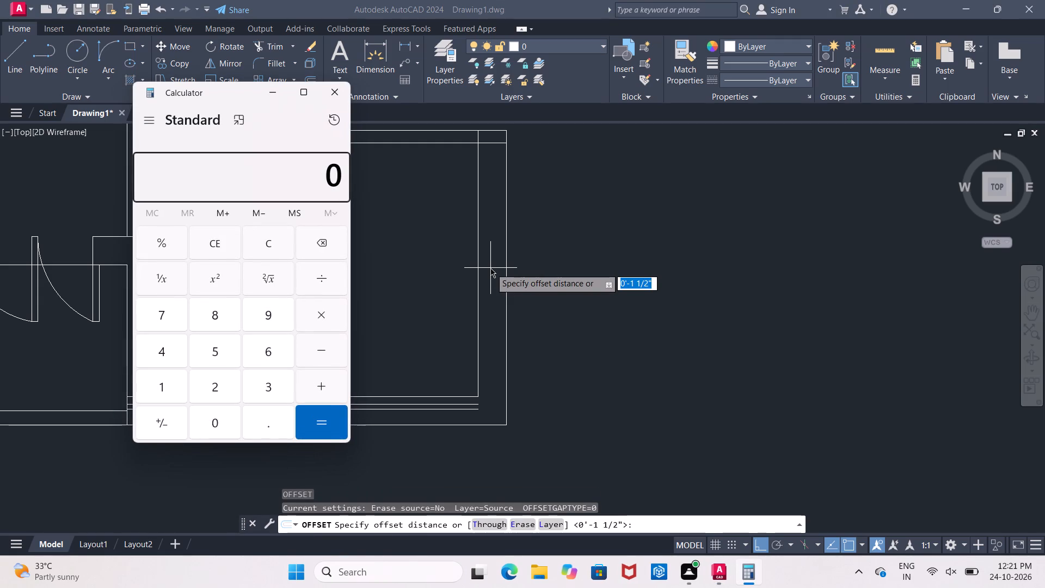
text(6.9/)
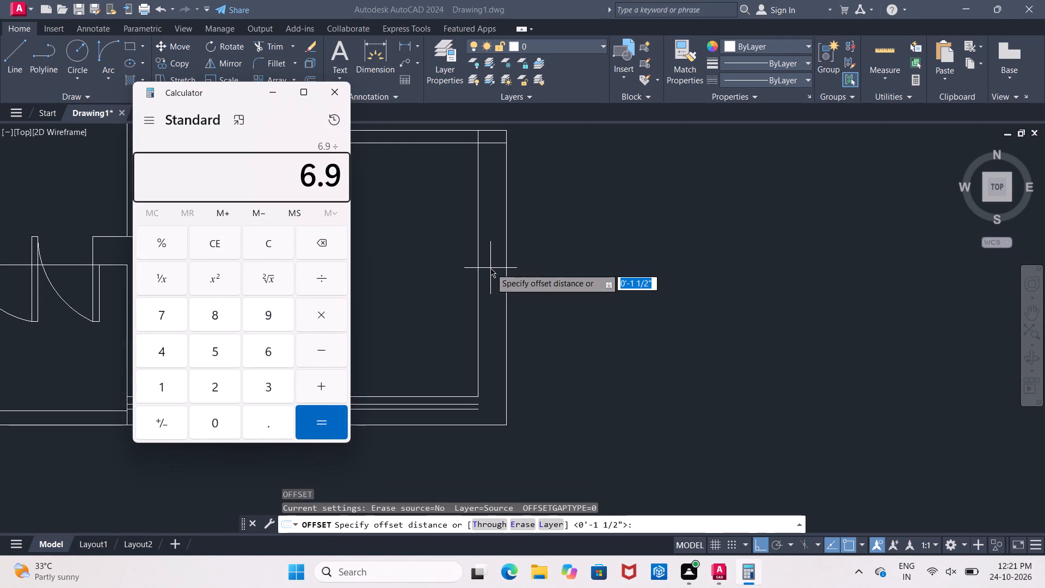
key(2)
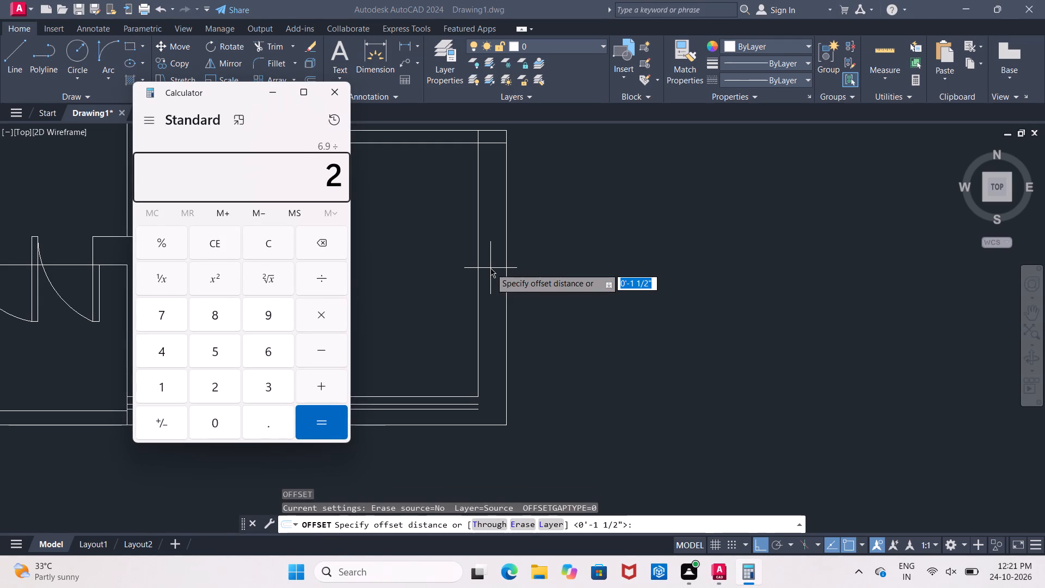
key(Return)
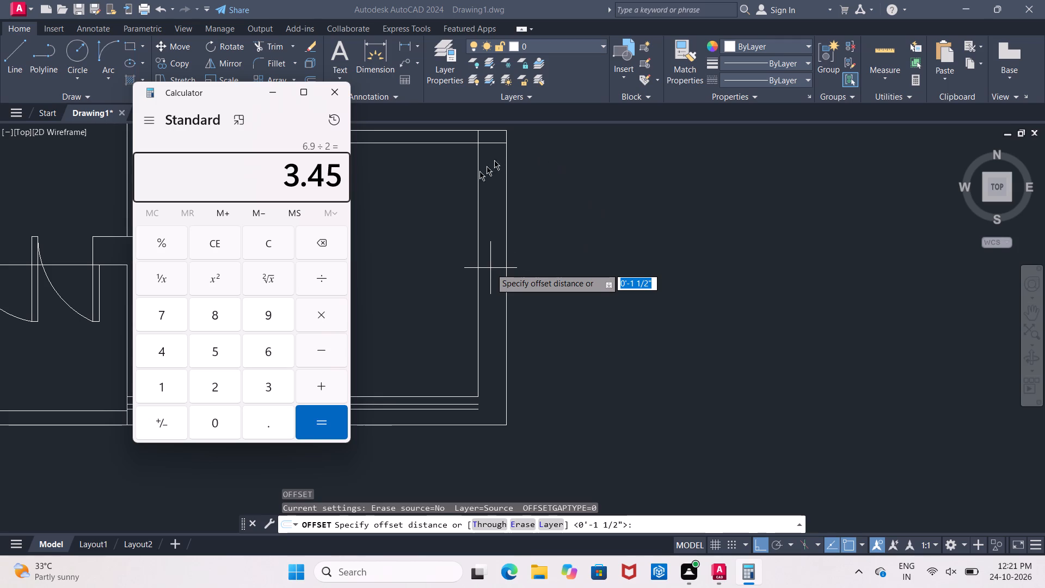
click(342, 97)
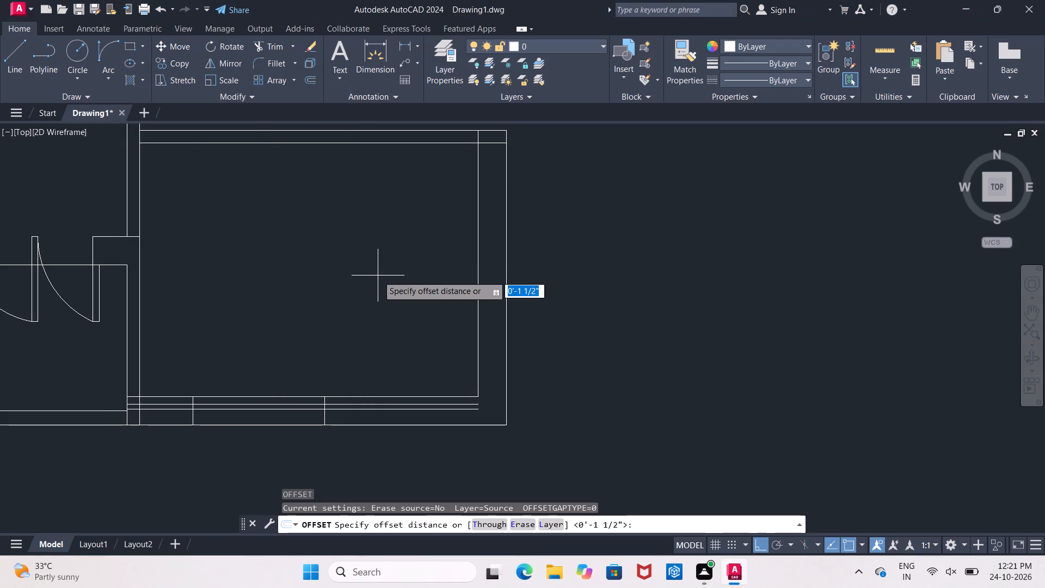
Offset the right room's bottom wall inner line 3'4.5" upward as a centre line for the right wall's opening.
key(o)
key(Return)
text(3')
text(4.5")
key(Return)
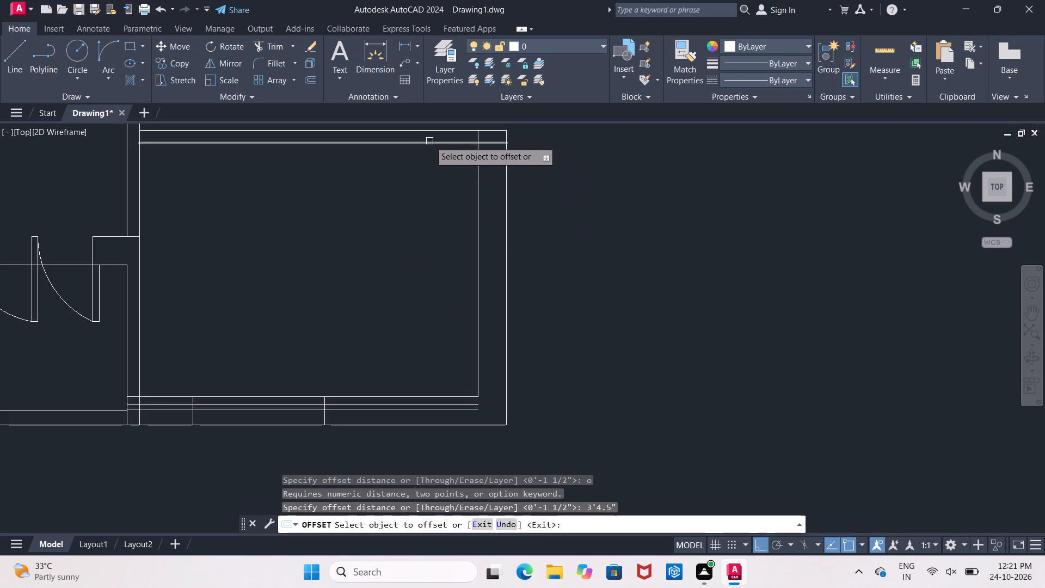
click(409, 396)
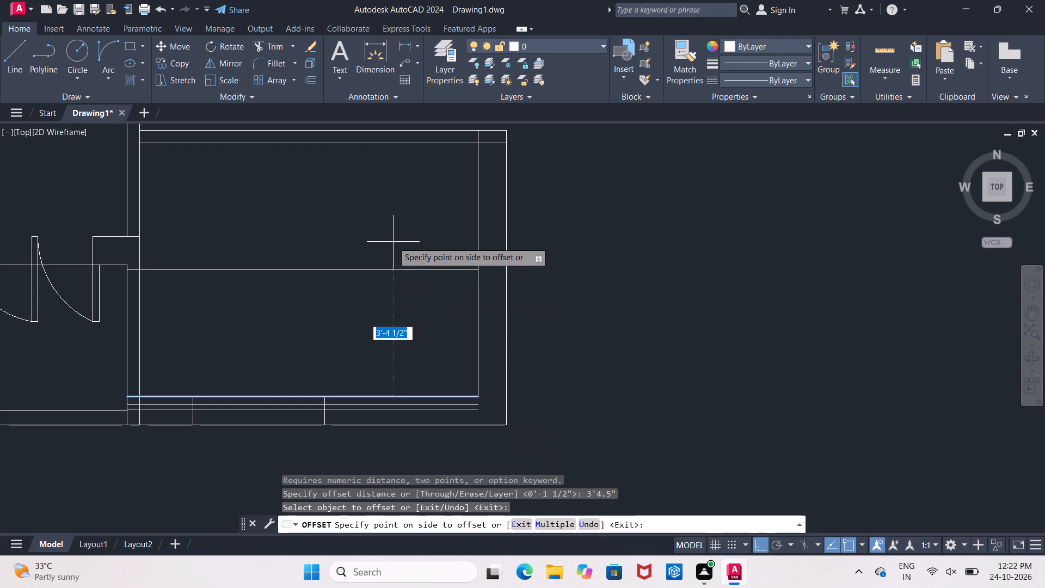
click(392, 242)
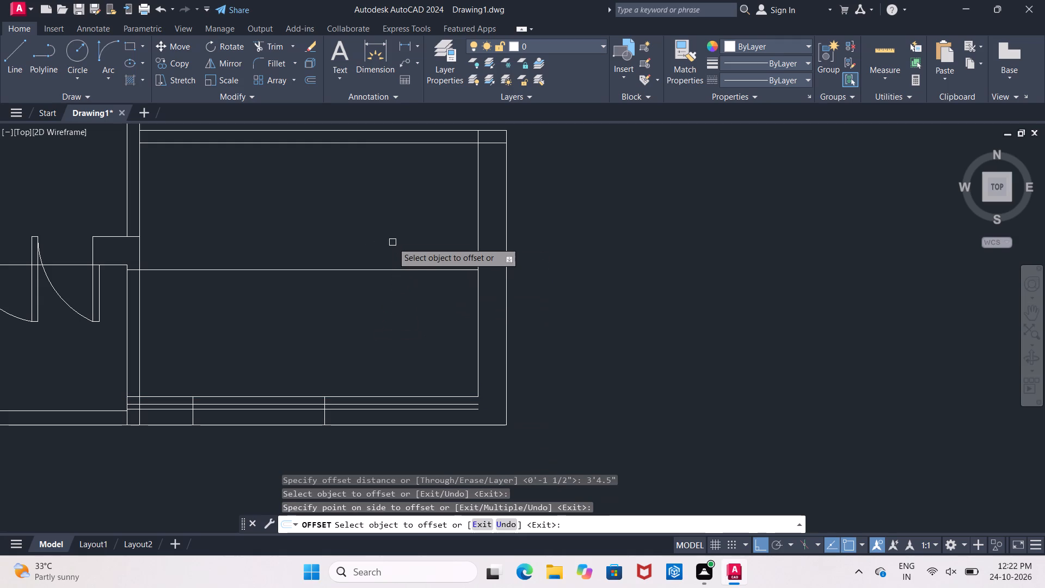
key(Return)
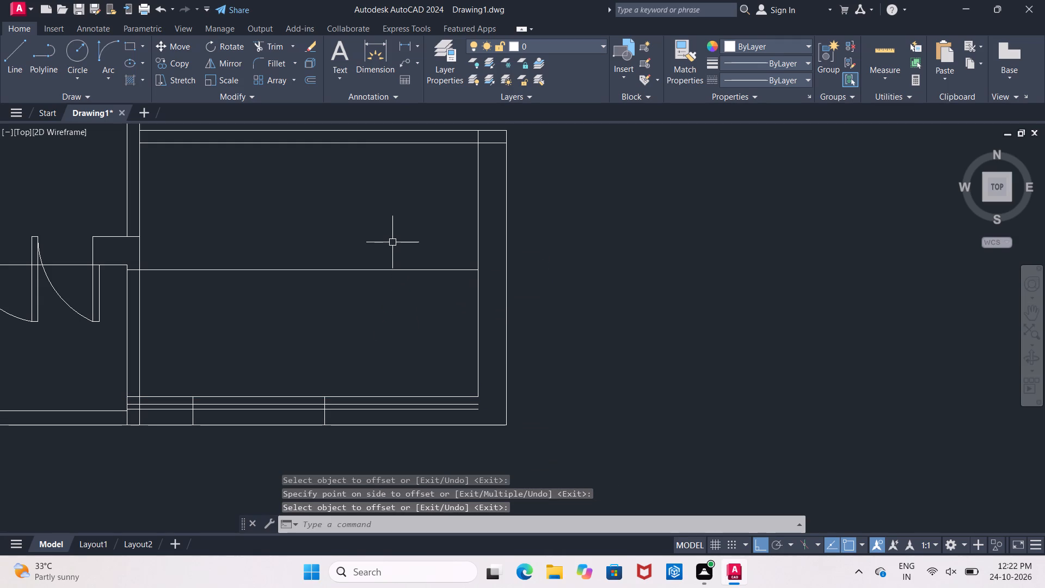
Offset the centre line 1'8" both upward and downward to mark the two edges of the right wall's opening.
key(Return)
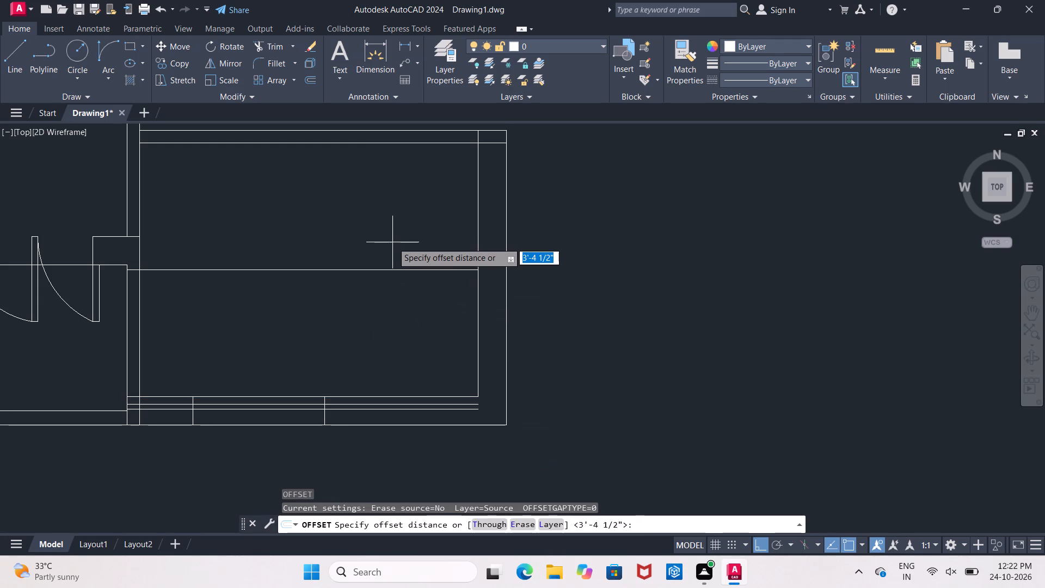
text(1'8")
key(Return)
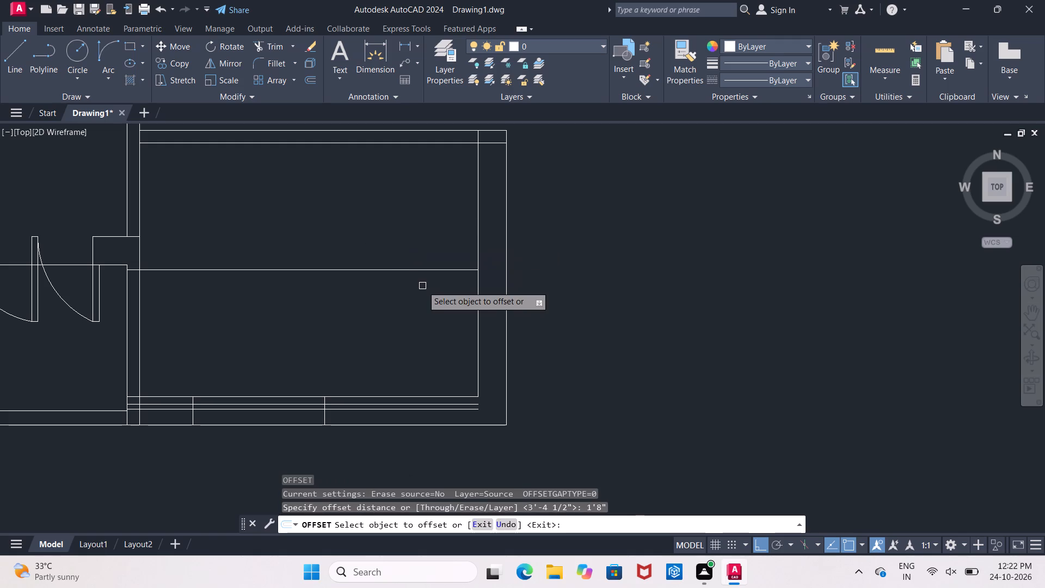
click(424, 271)
click(438, 245)
click(426, 272)
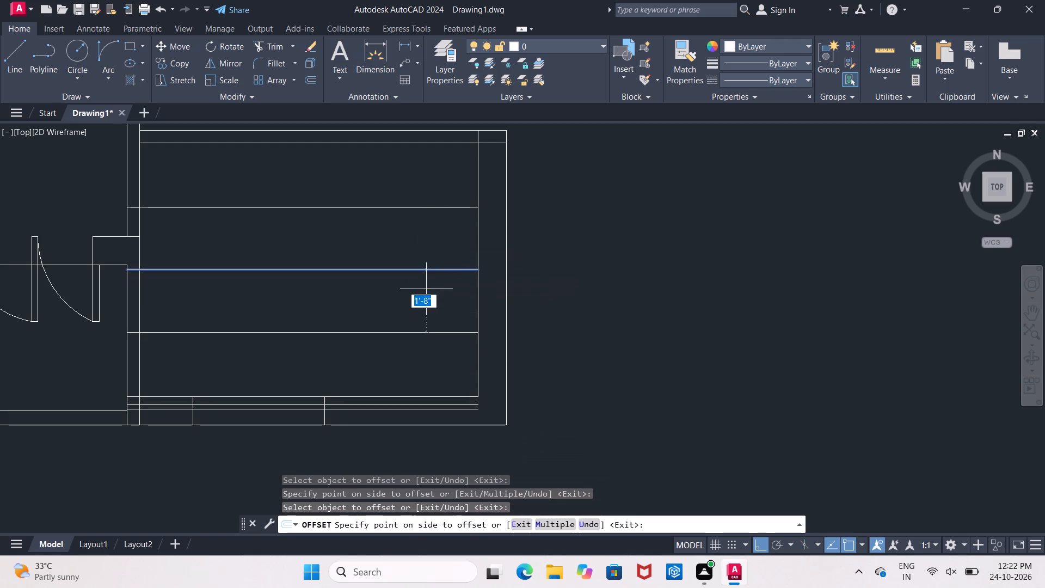
click(425, 315)
key(Escape)
Extend the upper and lower opening edge lines to the outer line of the room's right wall.
key(e)
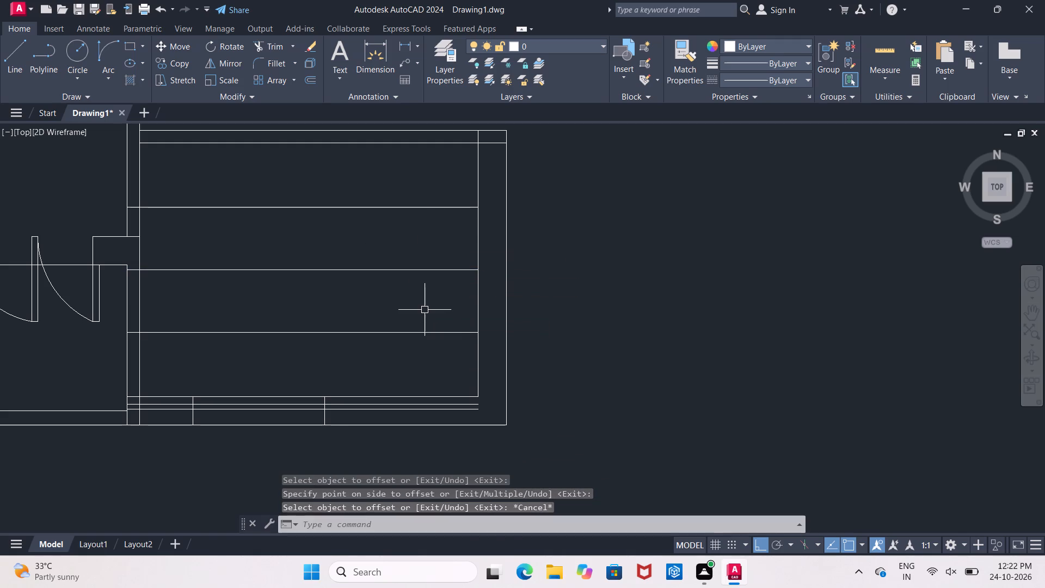
key(x)
key(space)
key(space)
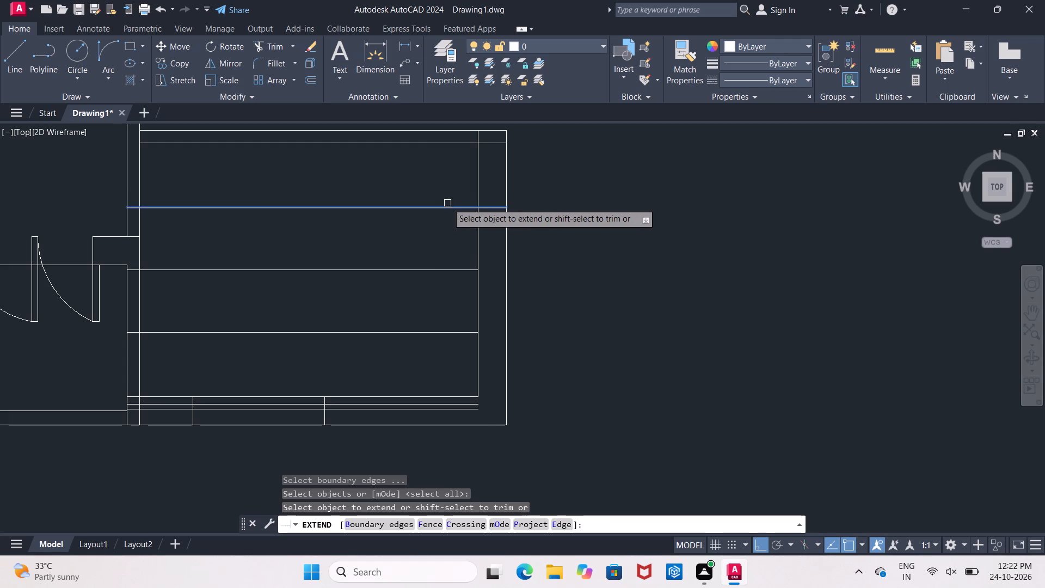
click(447, 203)
click(450, 210)
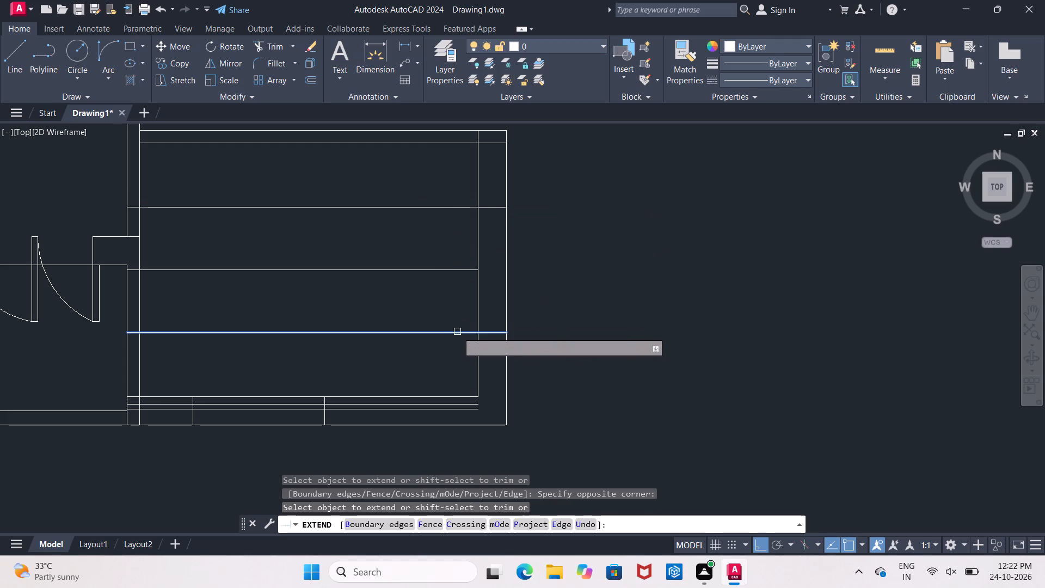
click(459, 332)
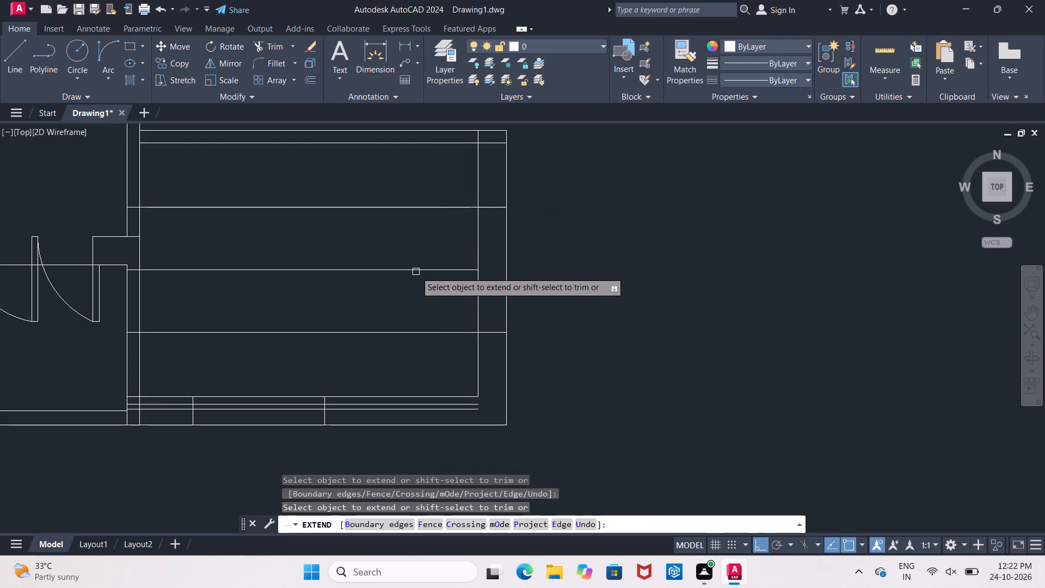
Trim the centre line and both opening edge lines across the room's interior, between the inner wall lines.
shift+click(415, 269)
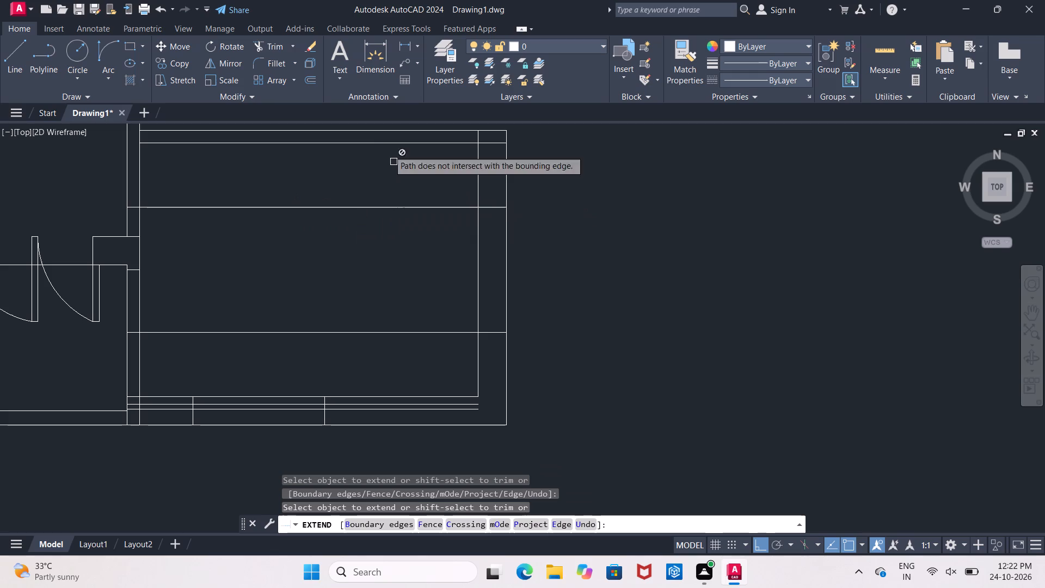
shift+drag(374, 170, 358, 341)
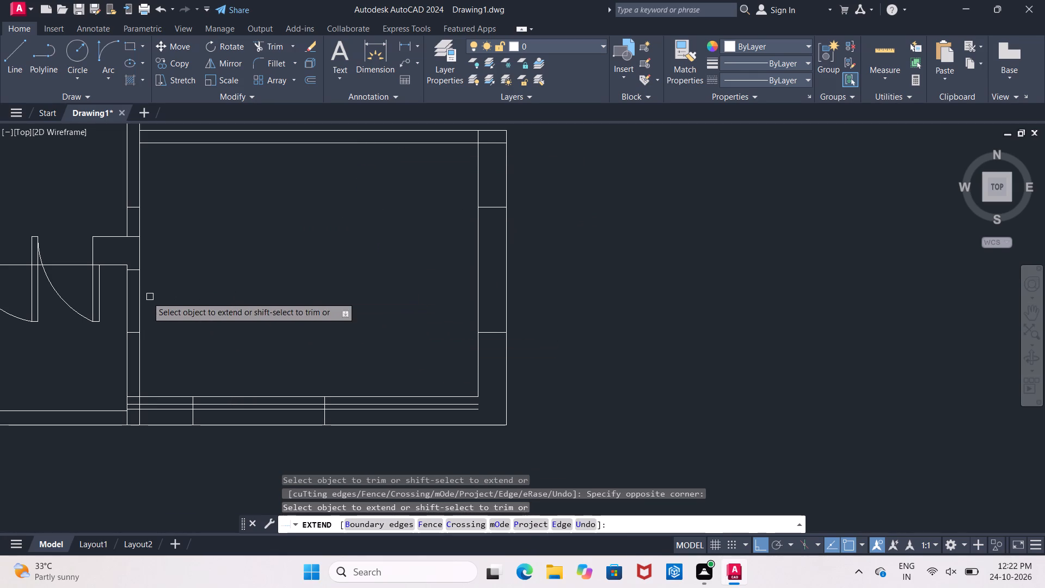
key(Escape)
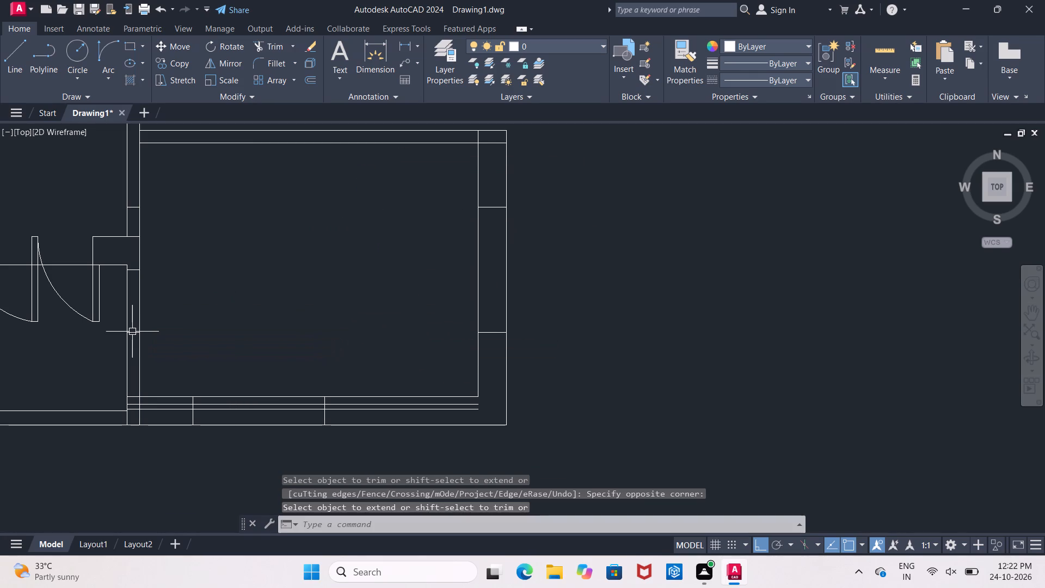
Erase the three leftover short line segments within the right room's left wall.
click(132, 332)
click(137, 271)
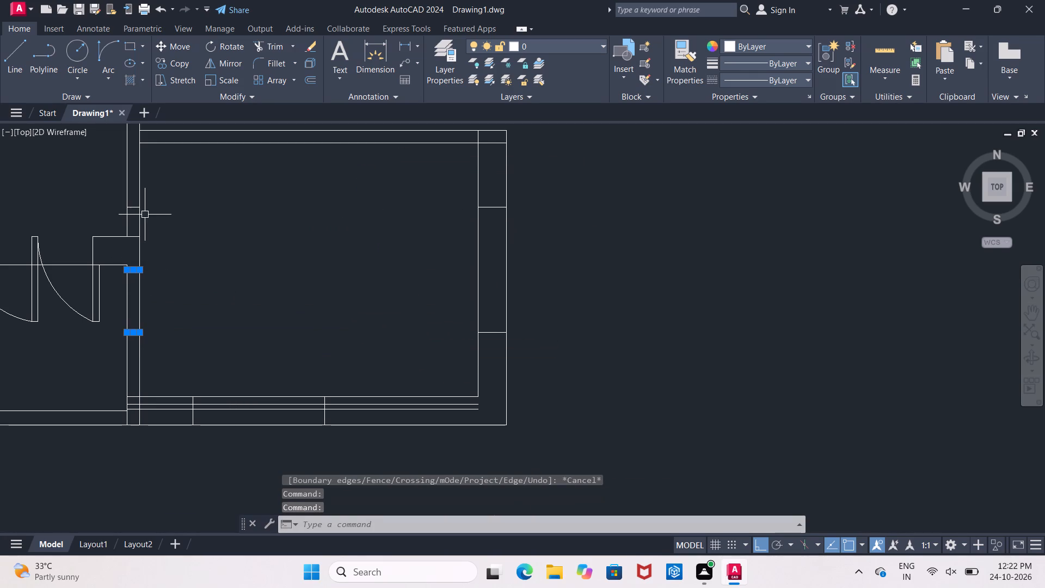
click(136, 208)
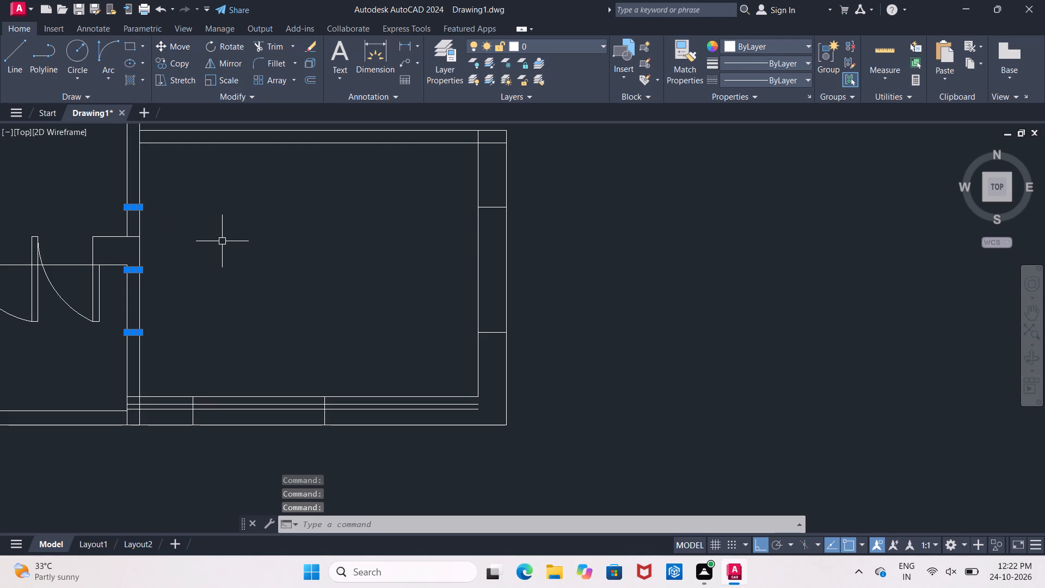
key(Delete)
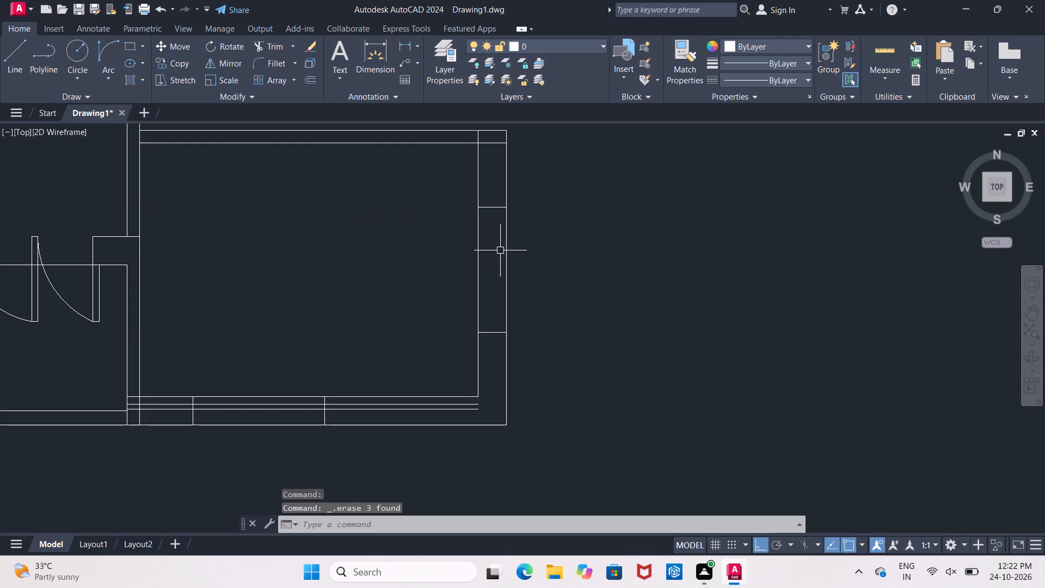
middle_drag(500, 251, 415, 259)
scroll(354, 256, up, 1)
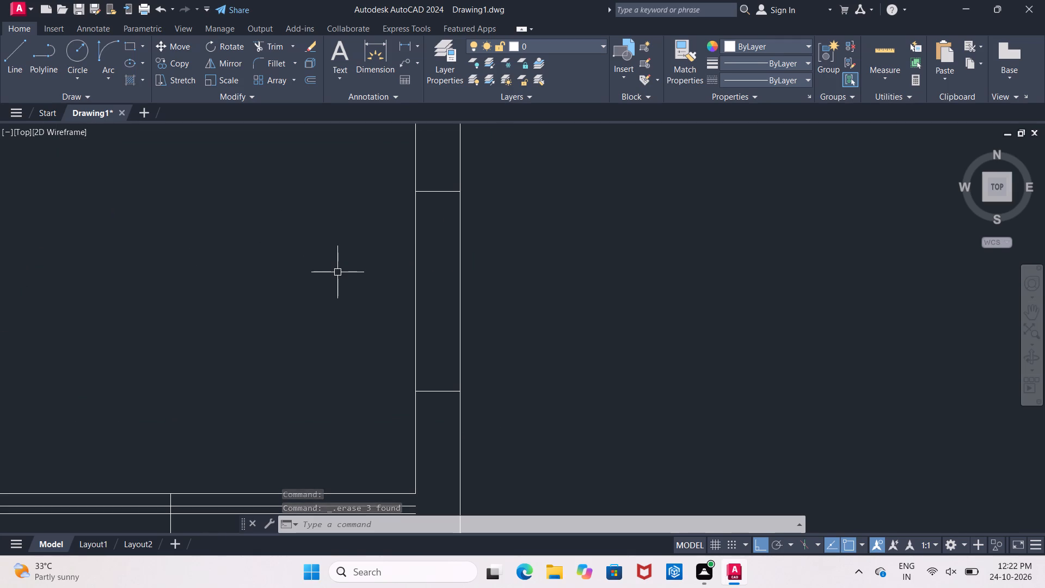
Offset the inner line of the right room's right wall 2.5" outward into the wall thickness.
key(Escape)
key(o)
key(Return)
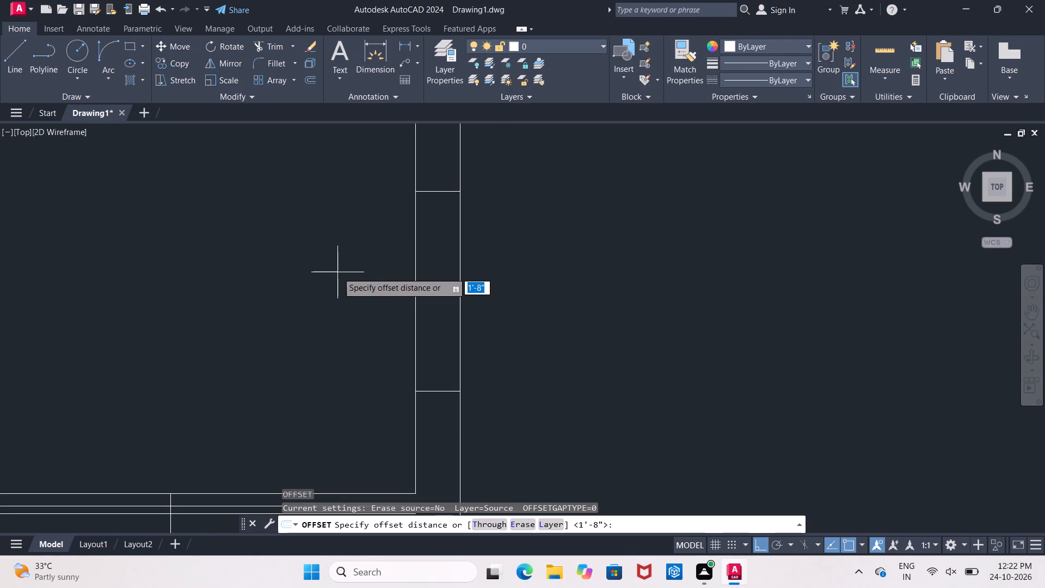
text(2.)
key(5)
key(shift+quotedbl)
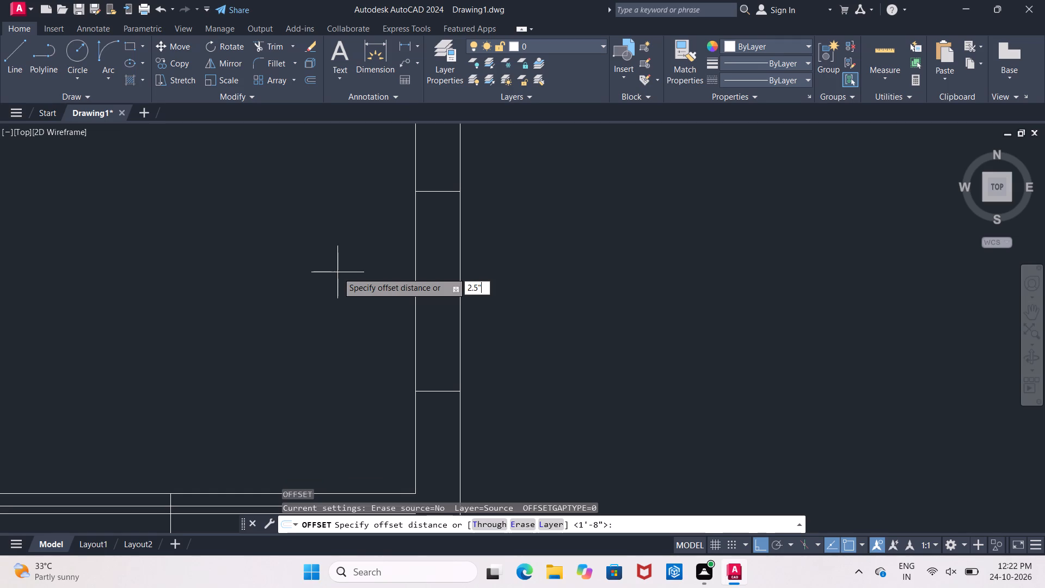
key(shift+Return)
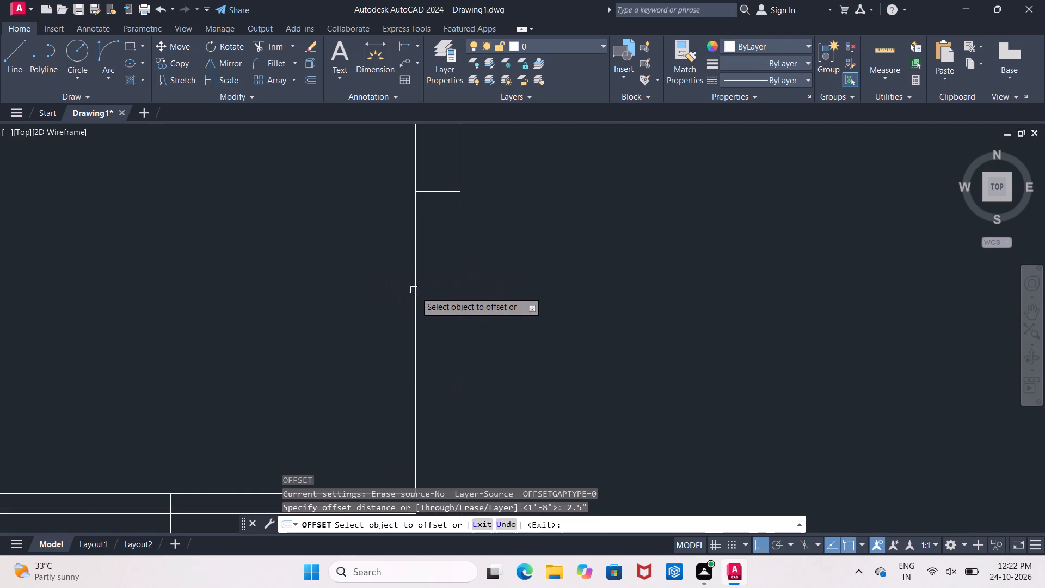
click(415, 291)
click(453, 296)
key(Return)
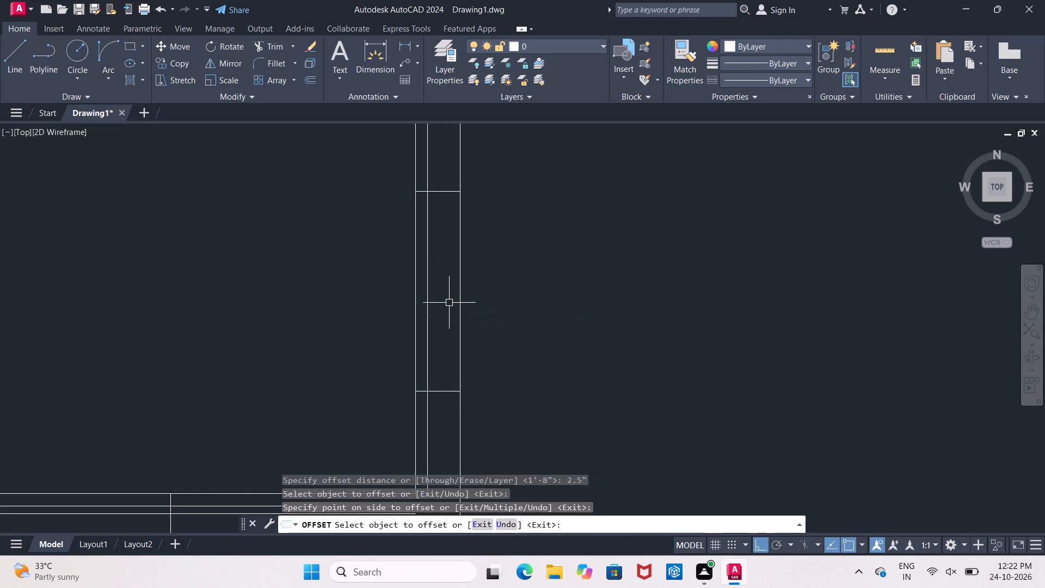
Offset the new line inside the right wall a further 1.5" outward to form the window's second glass line.
key(Return)
text(1.5")
key(Return)
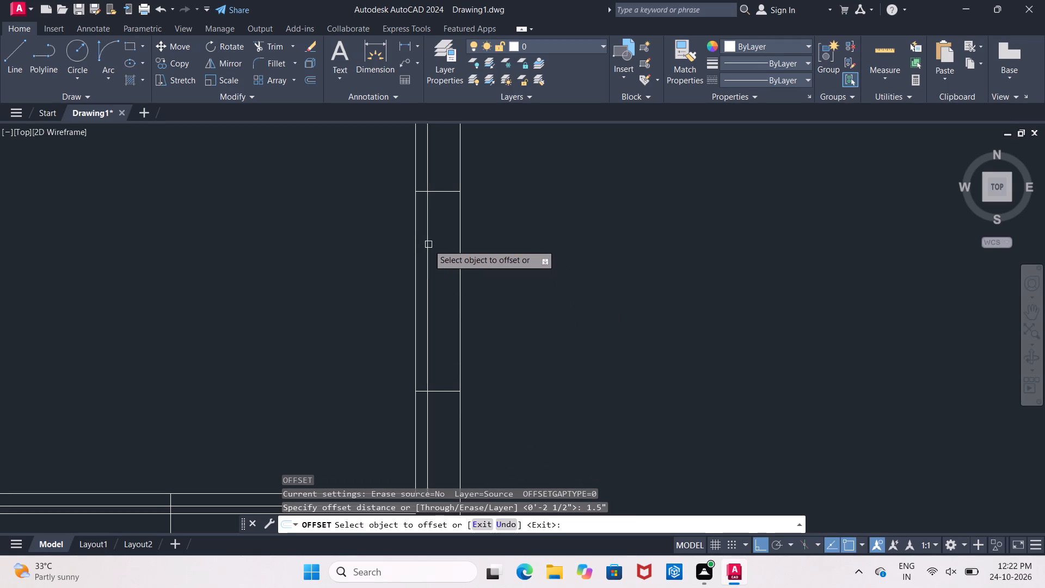
click(428, 244)
click(443, 244)
key(Escape)
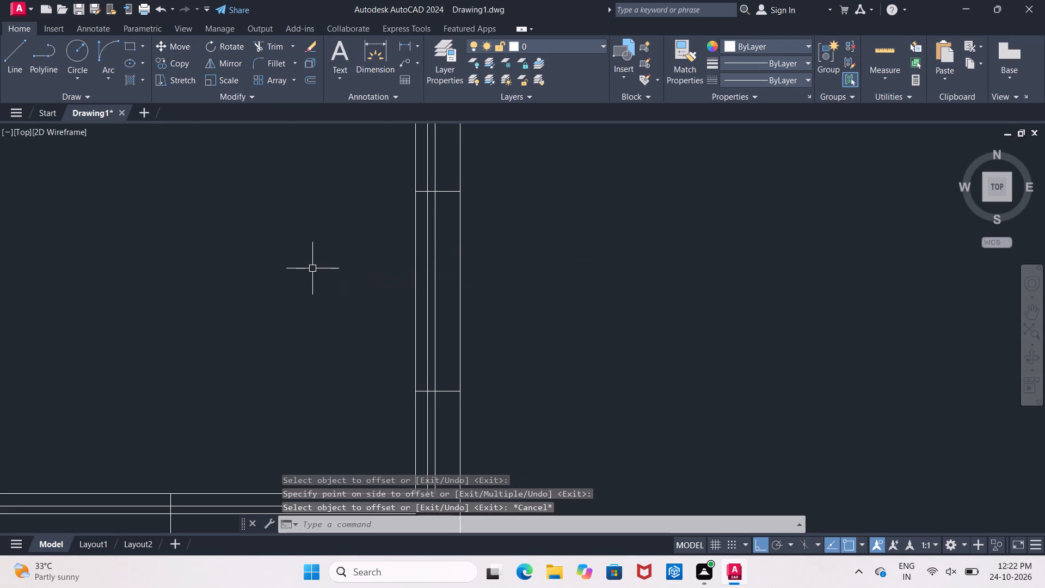
Trim the right wall's inner and outer lines between the two edges of its window opening.
key(t)
text(r)
key(space)
key(space)
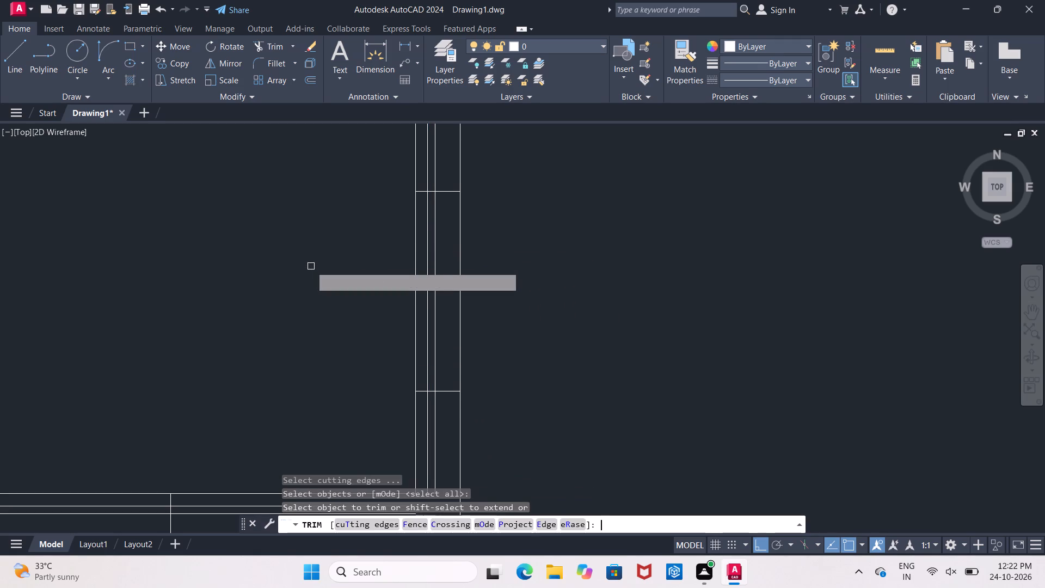
click(413, 275)
click(465, 287)
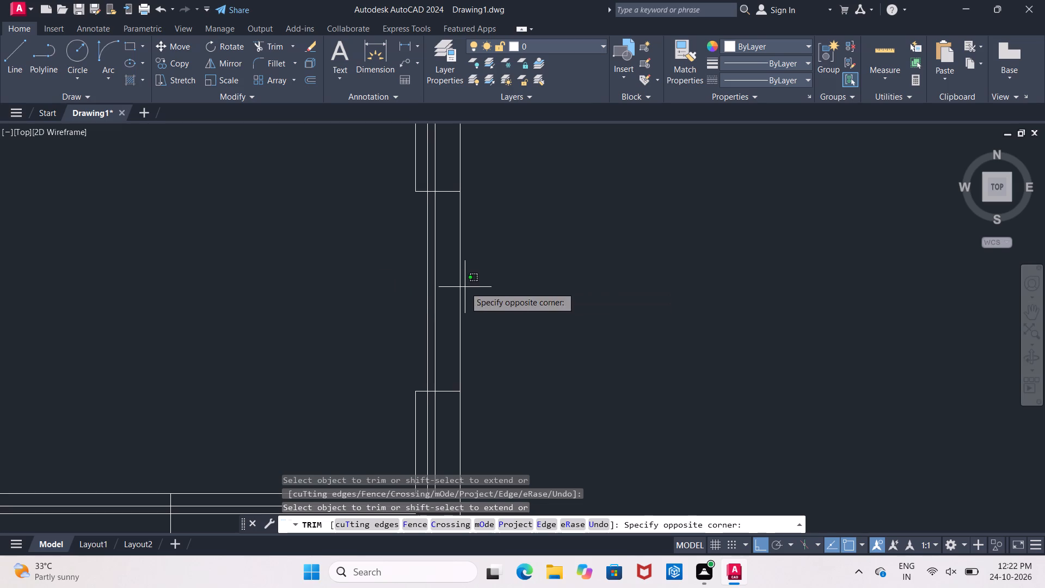
click(456, 289)
Trim the two glass lines in the right wall above and below the window opening.
drag(22, 71, 39, 76)
click(431, 166)
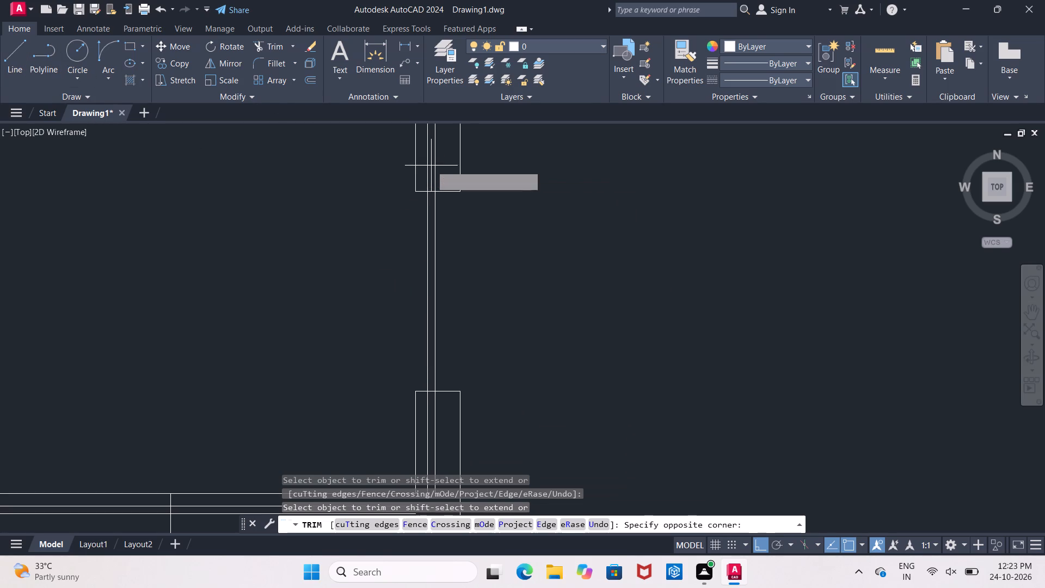
click(426, 169)
click(434, 166)
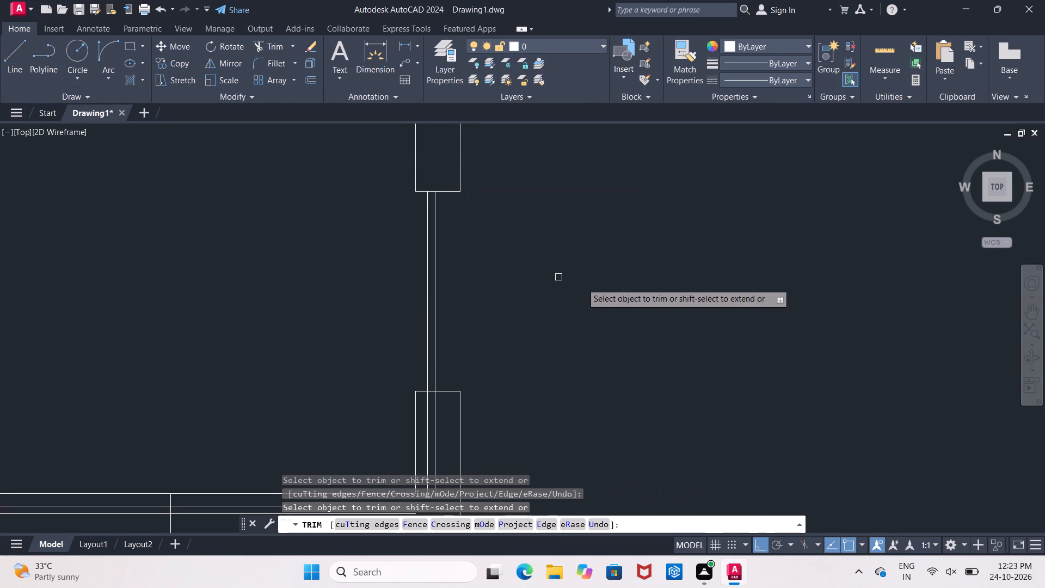
middle_drag(613, 302, 593, 133)
scroll(597, 195, down, 1)
click(478, 225)
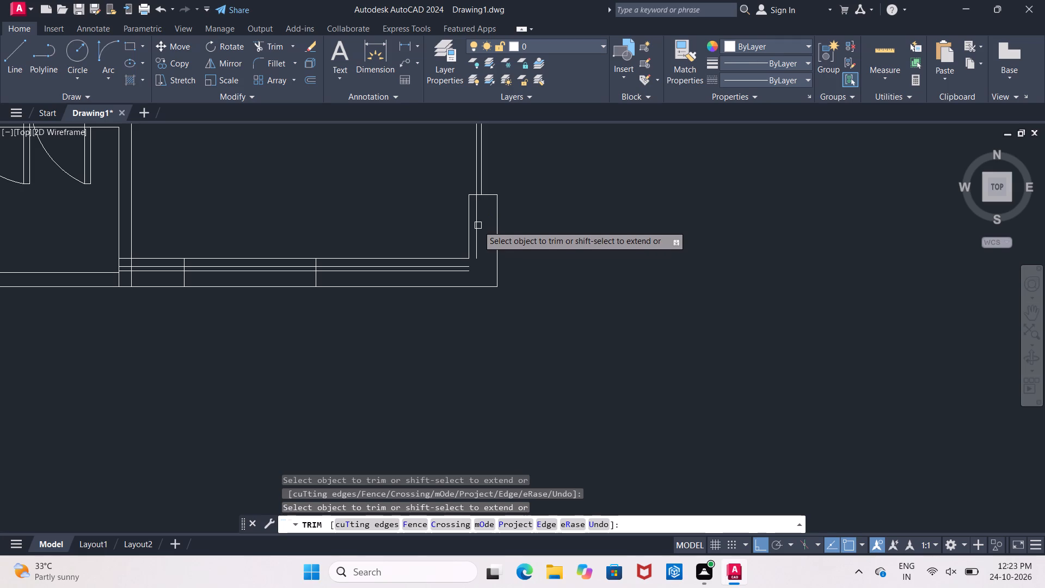
click(476, 220)
Trim the bottom wall's two glass lines on both sides of its window opening, up to the room's left wall.
click(460, 267)
click(456, 275)
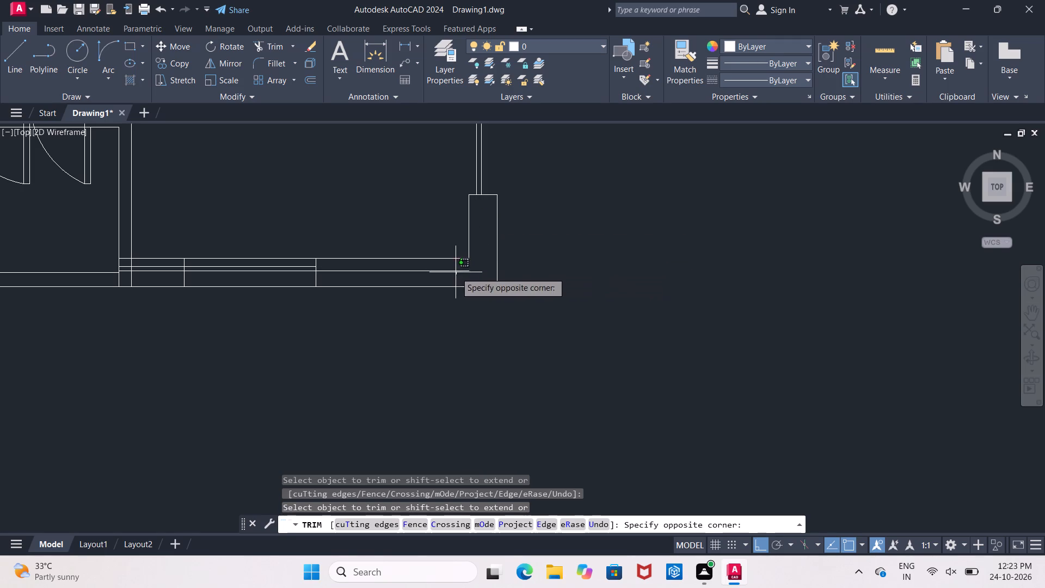
click(454, 267)
scroll(163, 270, up, 2)
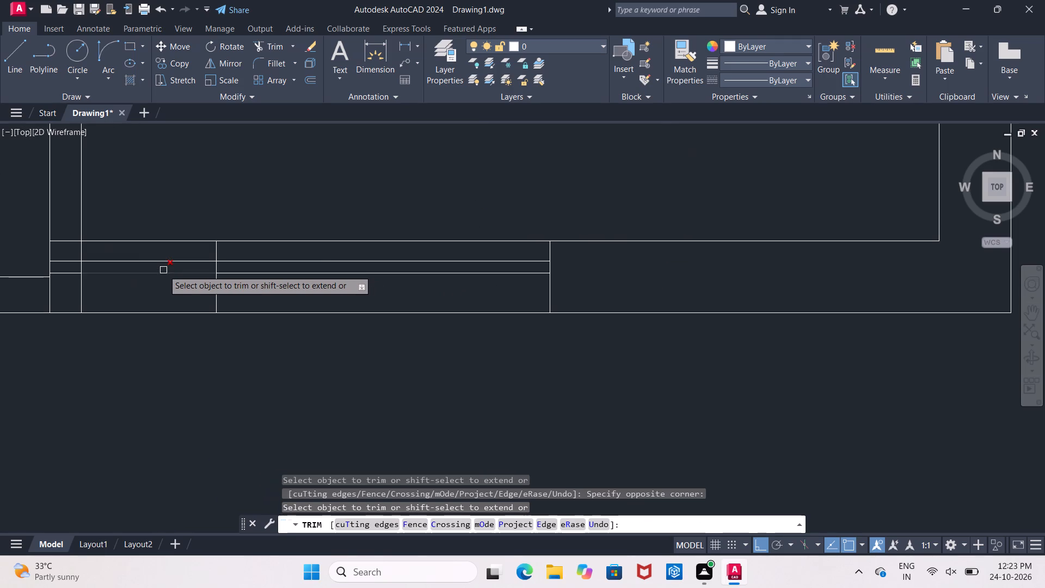
click(165, 262)
click(165, 272)
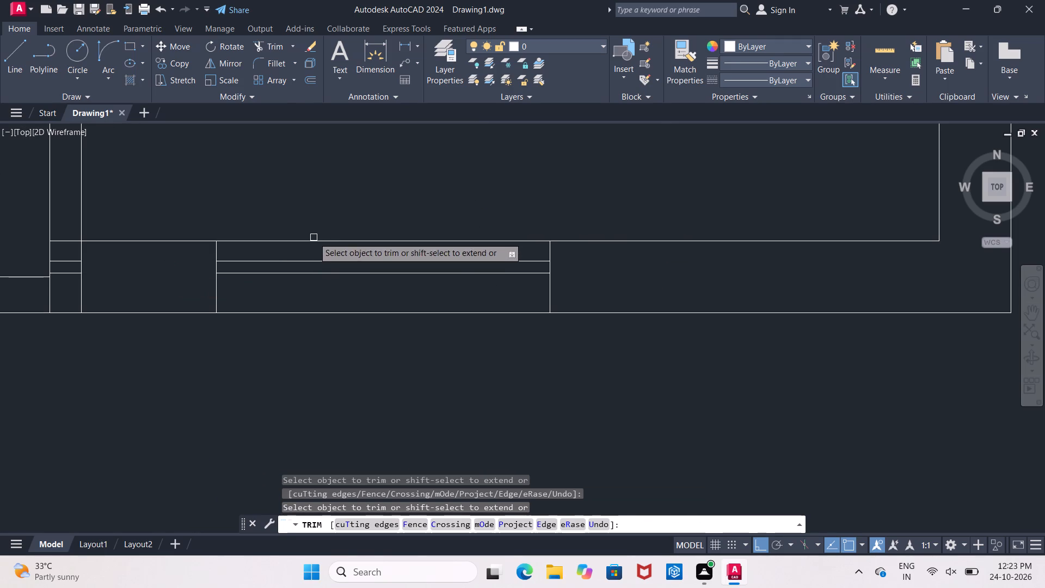
Trim the bottom wall's inner and outer lines between the two edges of its window opening.
click(313, 237)
click(315, 244)
click(324, 317)
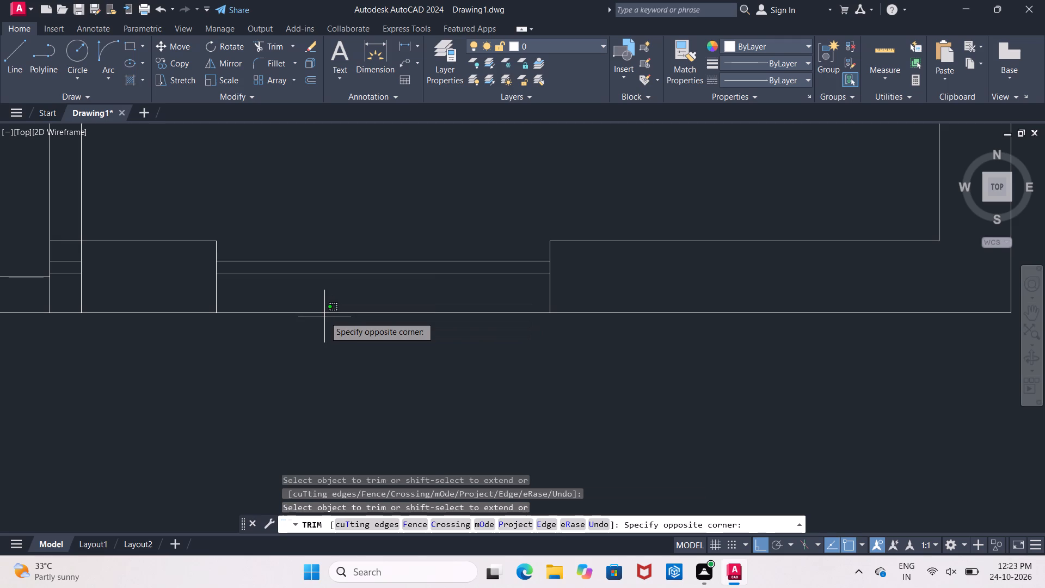
click(324, 308)
click(323, 313)
key(Escape)
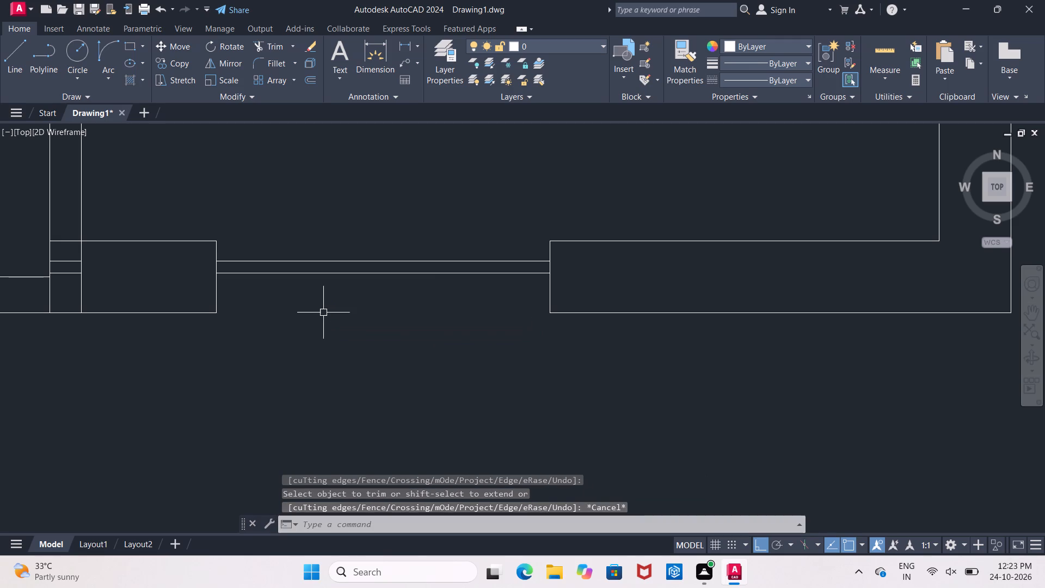
Erase the two leftover short glass line segments within the right room's left wall.
click(66, 260)
click(67, 270)
key(Delete)
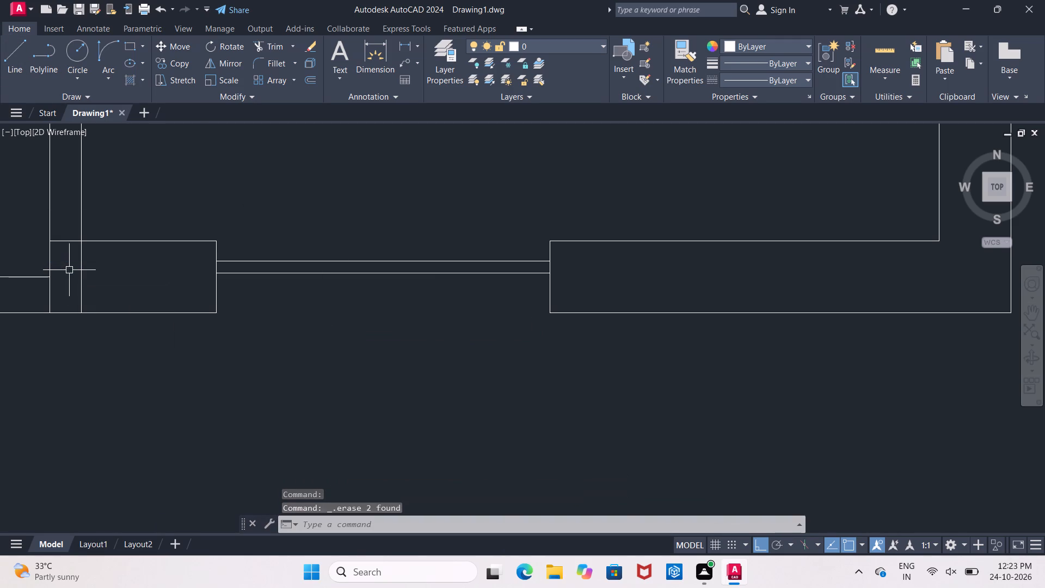
Draw 3'-6" lines across the bottom wall's window opening along its inner and outer faces.
click(14, 46)
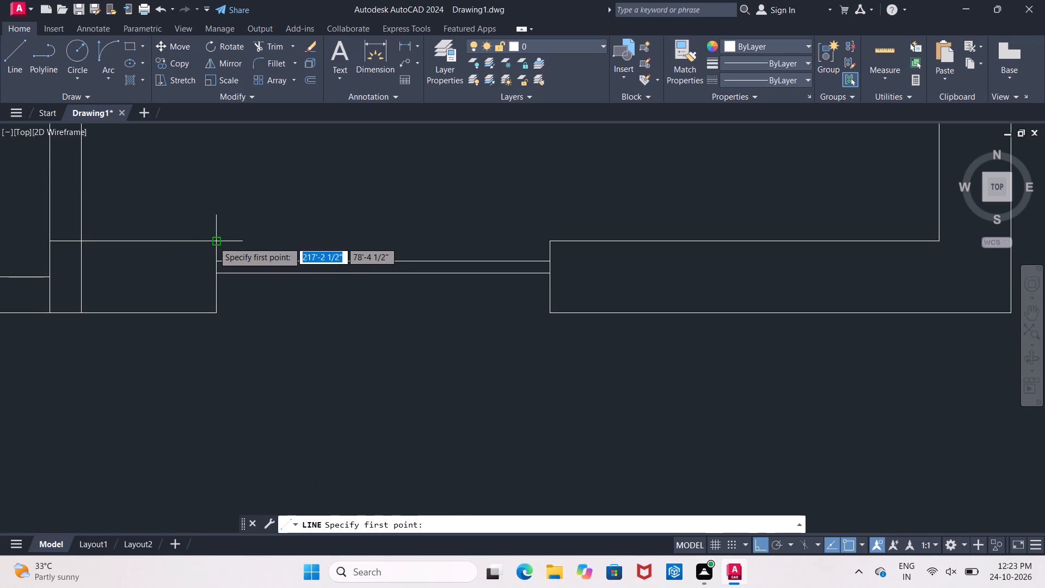
drag(213, 242, 222, 242)
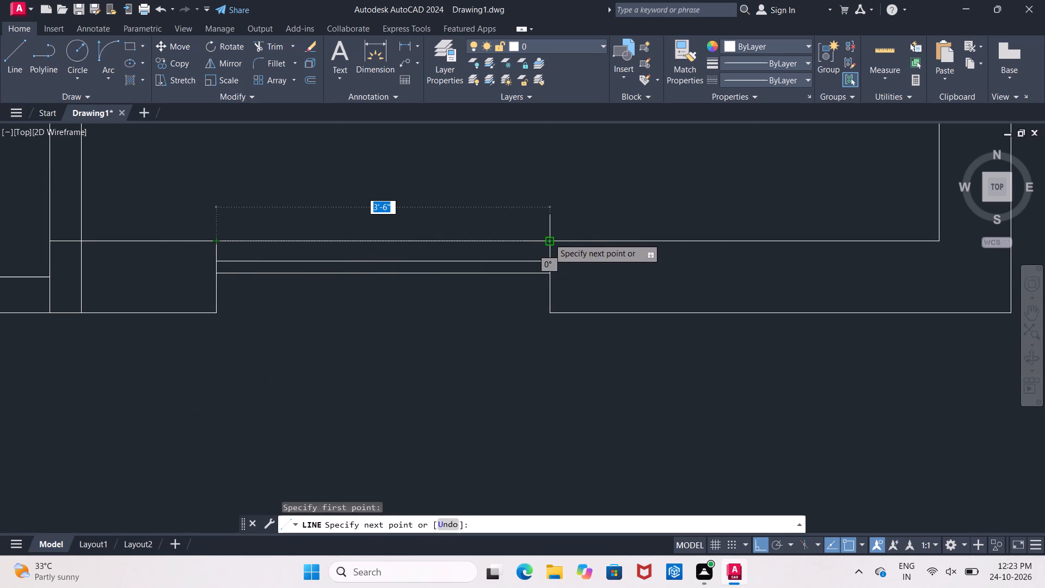
click(549, 238)
key(Escape)
click(11, 70)
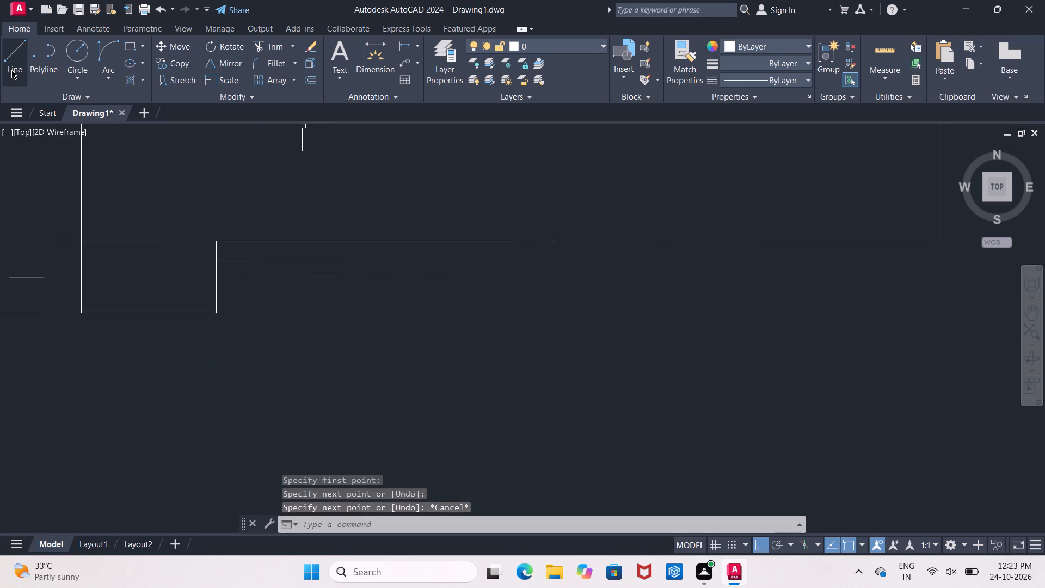
click(214, 314)
click(547, 310)
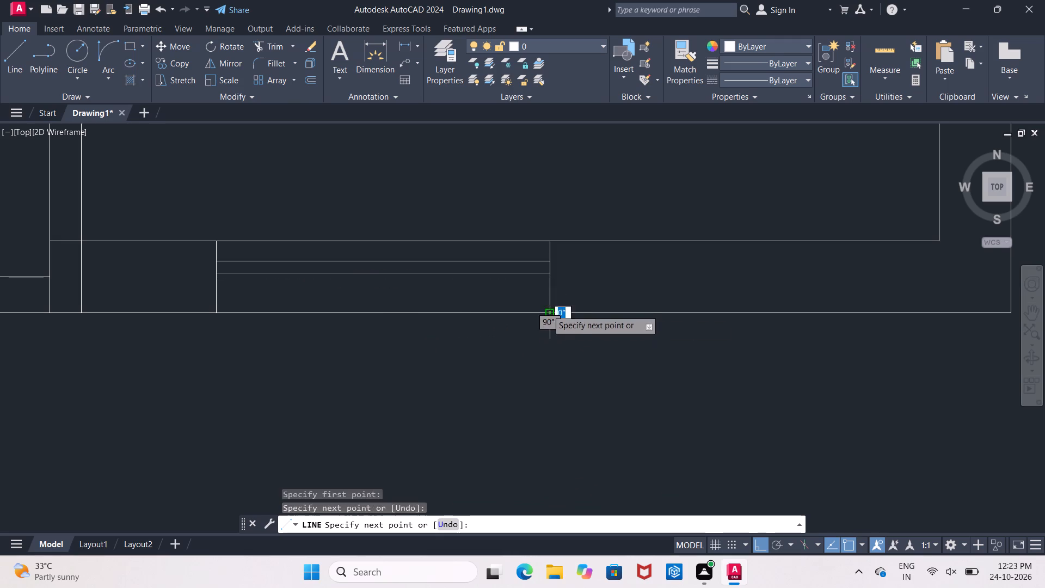
key(Escape)
Draw lines across the right wall's window opening along its inner and outer faces, from upper to lower edge.
scroll(640, 182, down, 2)
middle_drag(640, 182, 319, 387)
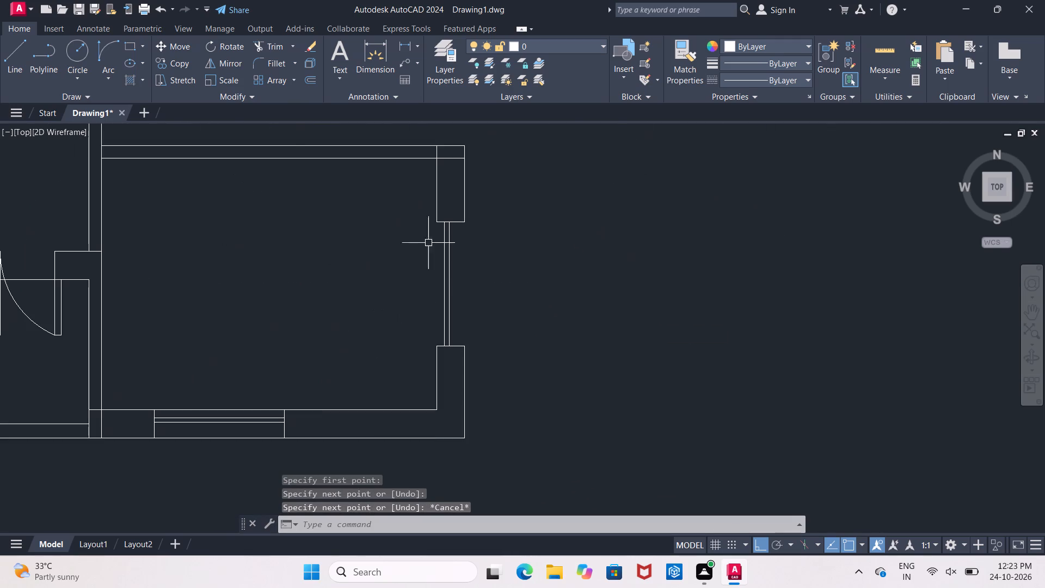
click(18, 64)
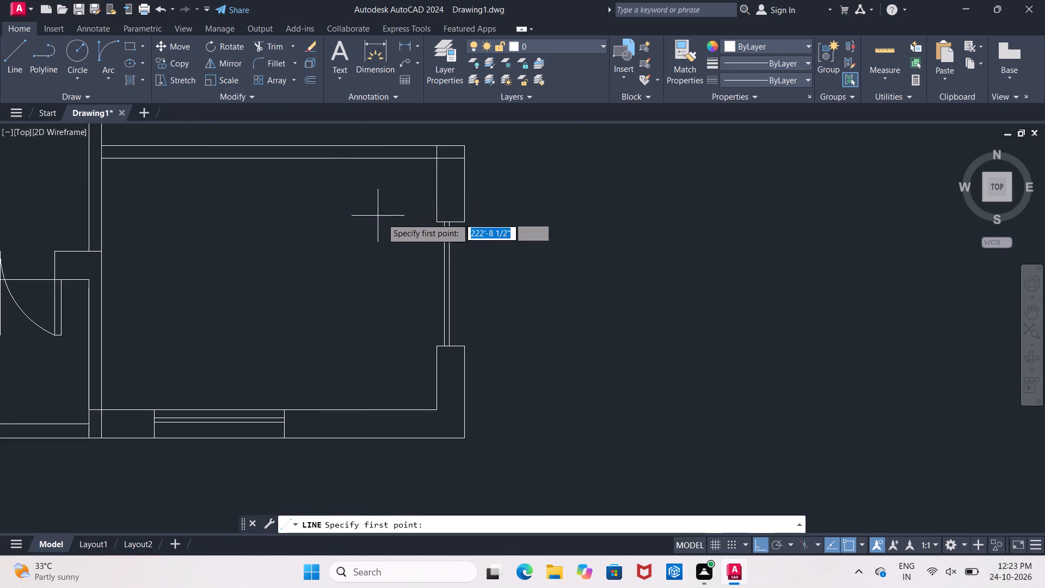
scroll(432, 222, up, 3)
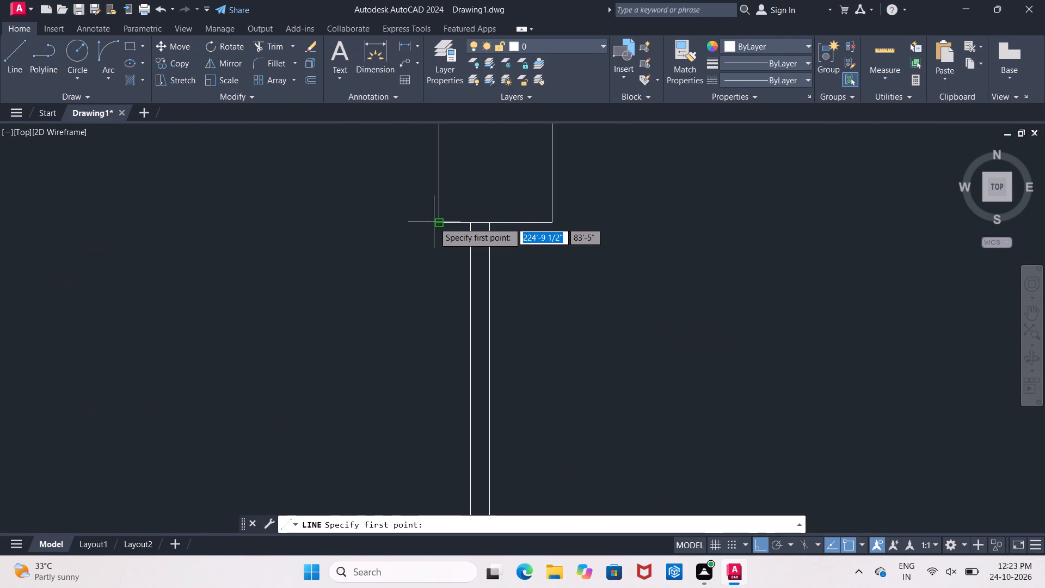
click(439, 219)
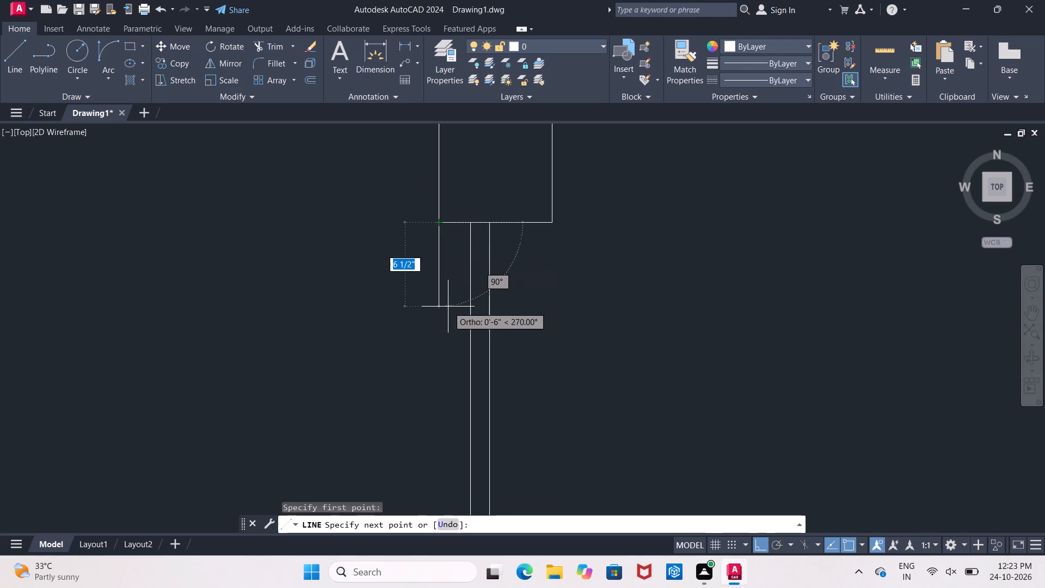
middle_drag(446, 274, 449, 158)
scroll(450, 181, down, 2)
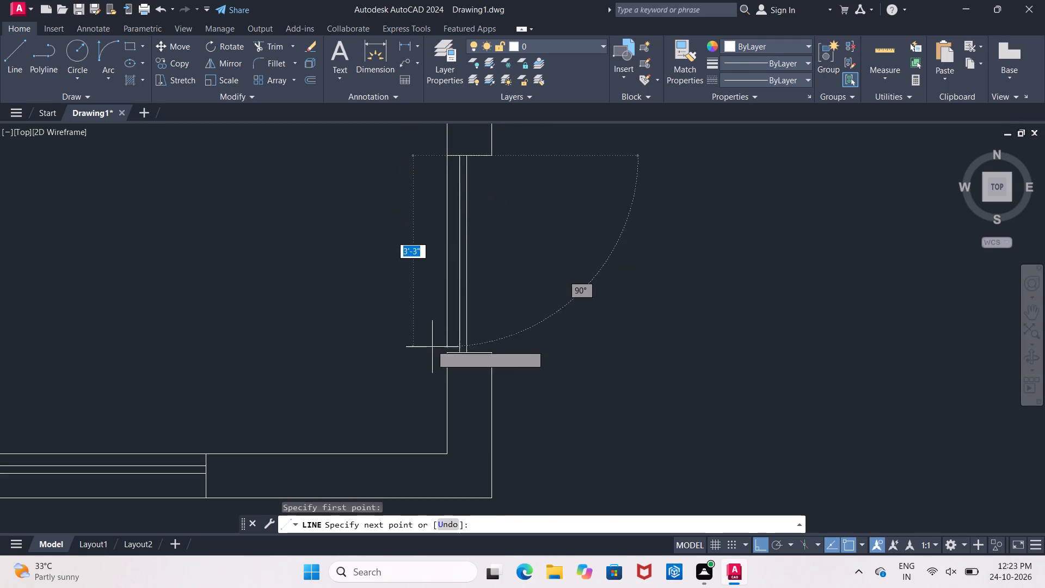
click(444, 355)
key(Escape)
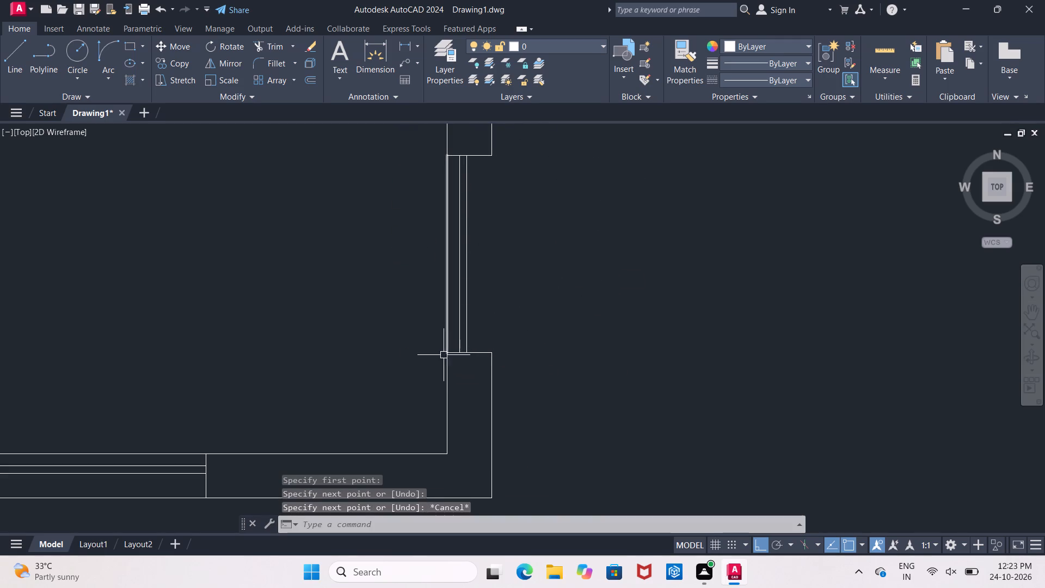
click(19, 56)
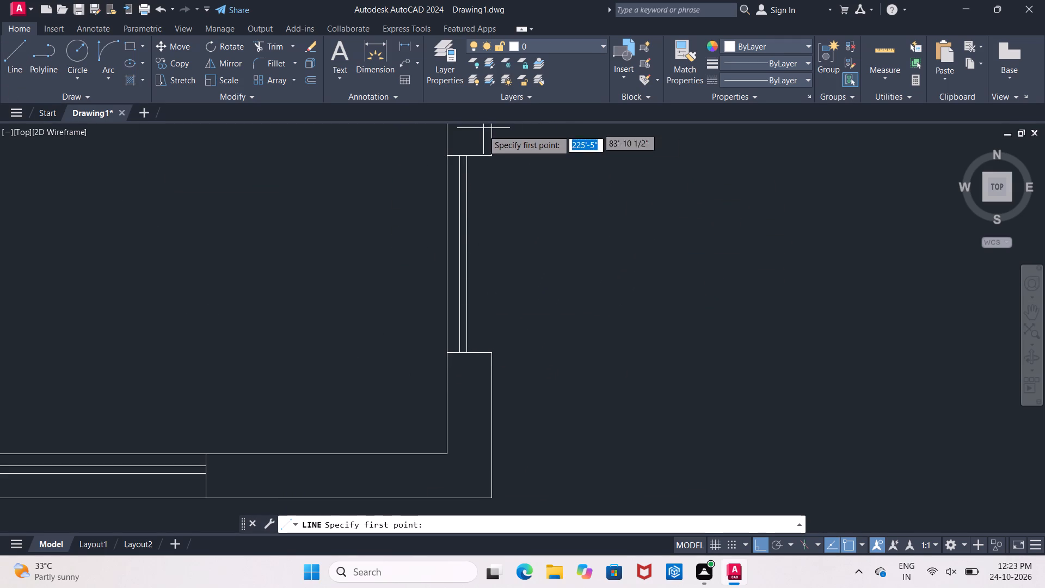
click(496, 156)
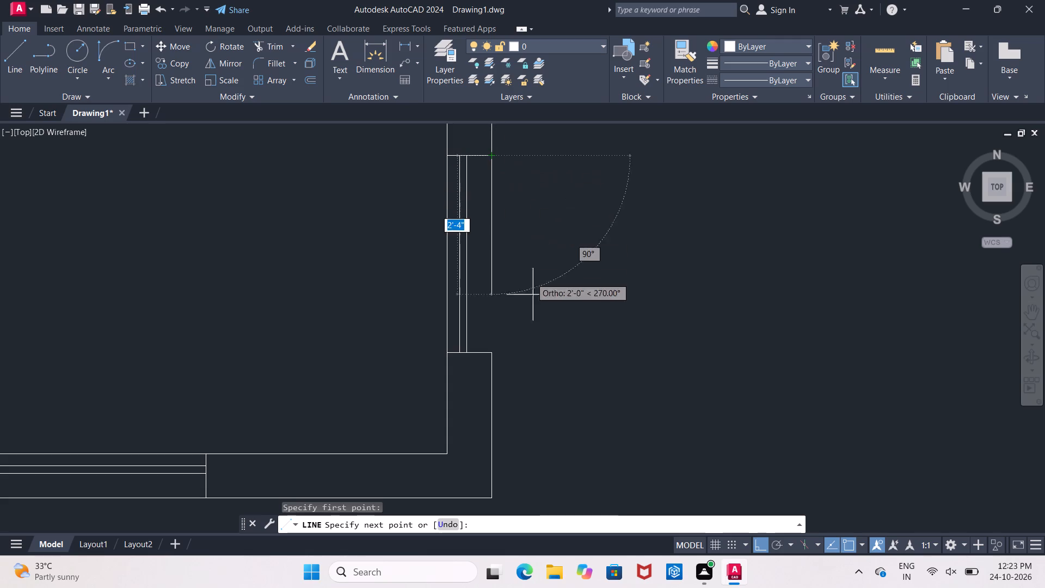
click(493, 353)
key(Escape)
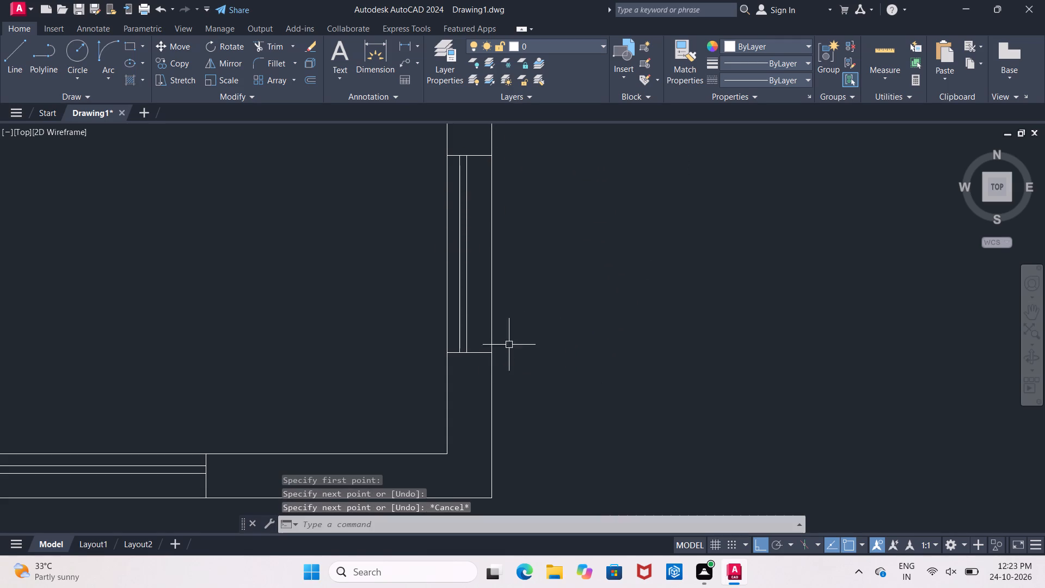
Examine the overall floor plan, including the right room with its two windows.
scroll(533, 299, down, 1)
middle_drag(533, 299, 542, 342)
middle_drag(419, 292, 431, 297)
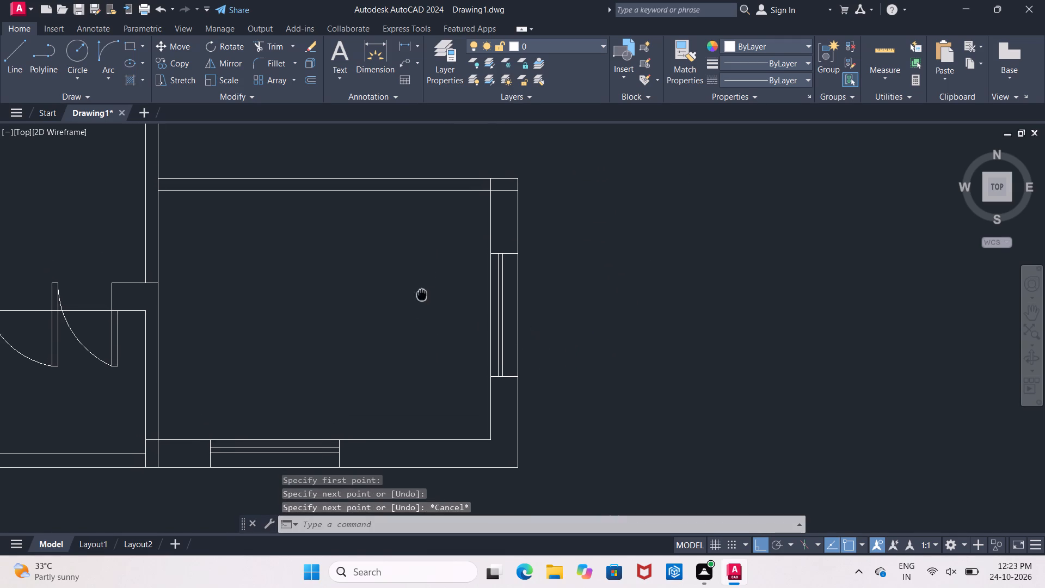
middle_drag(431, 297, 521, 292)
scroll(446, 289, down, 2)
middle_drag(447, 289, 486, 325)
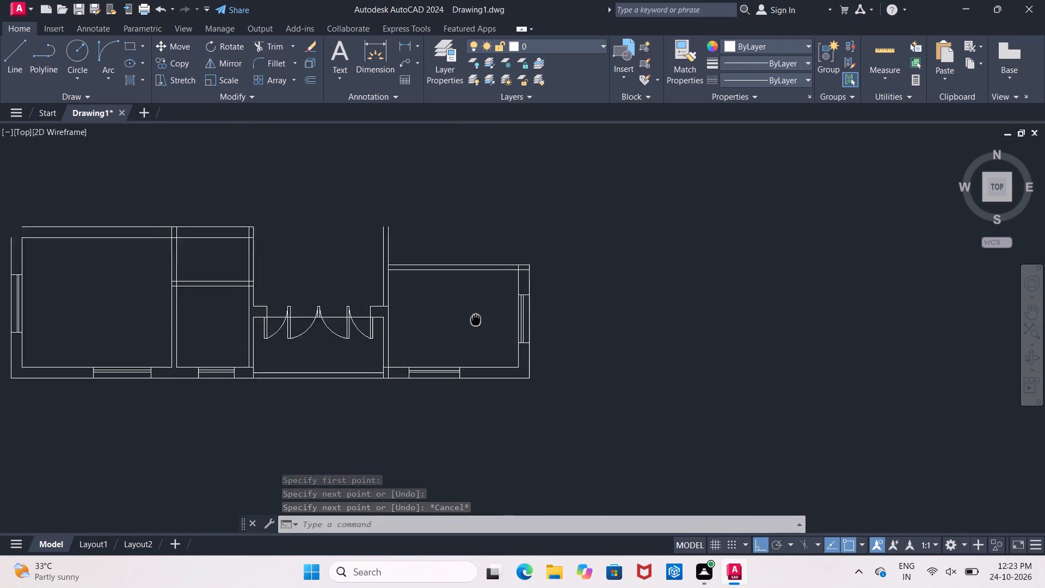
middle_drag(486, 325, 537, 365)
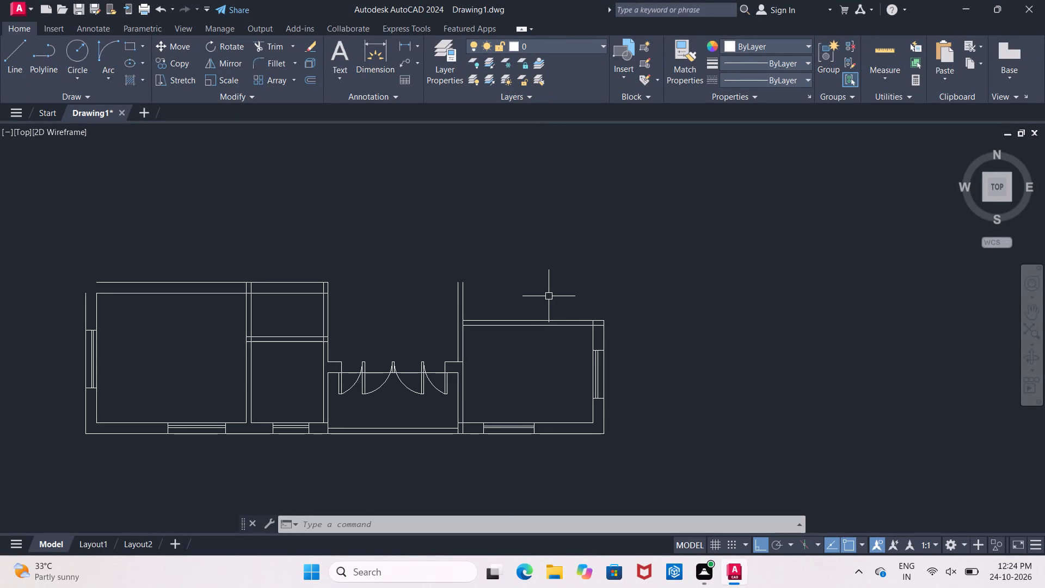
scroll(549, 296, up, 1)
key(Escape)
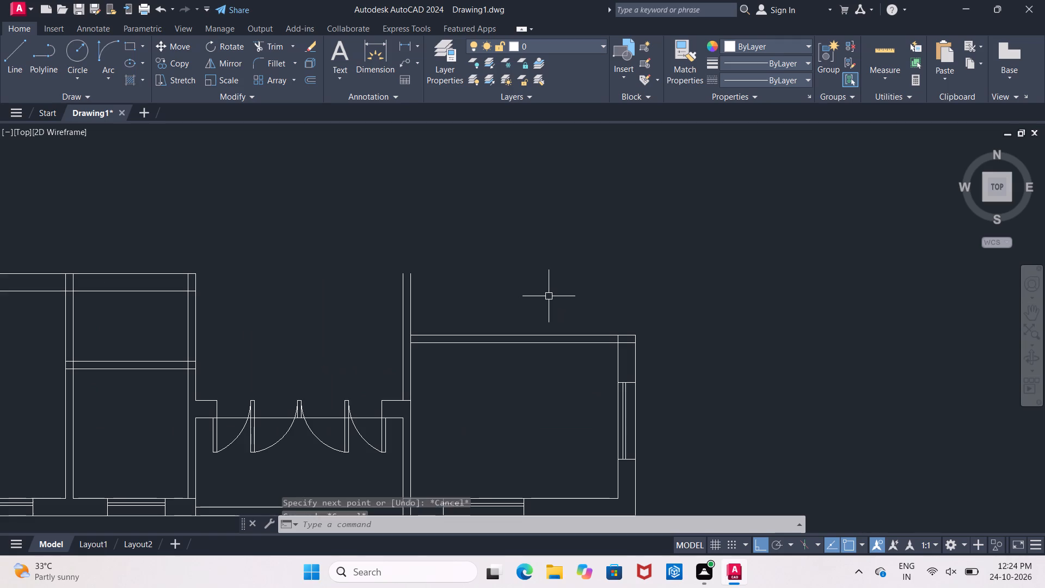
Offset the outer line of the right room's top wall 4' upward.
key(o)
key(Return)
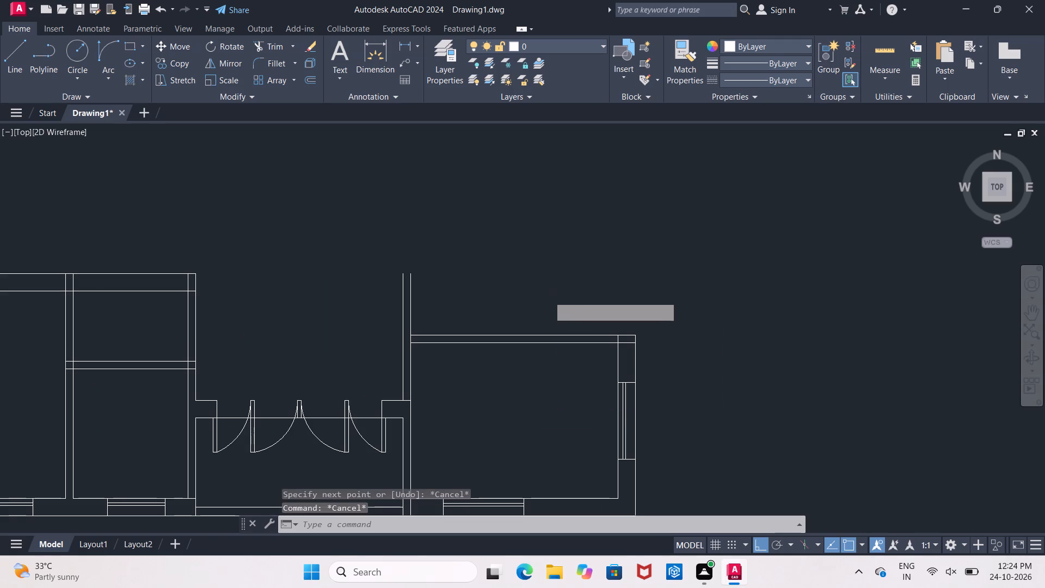
text(4')
key(Return)
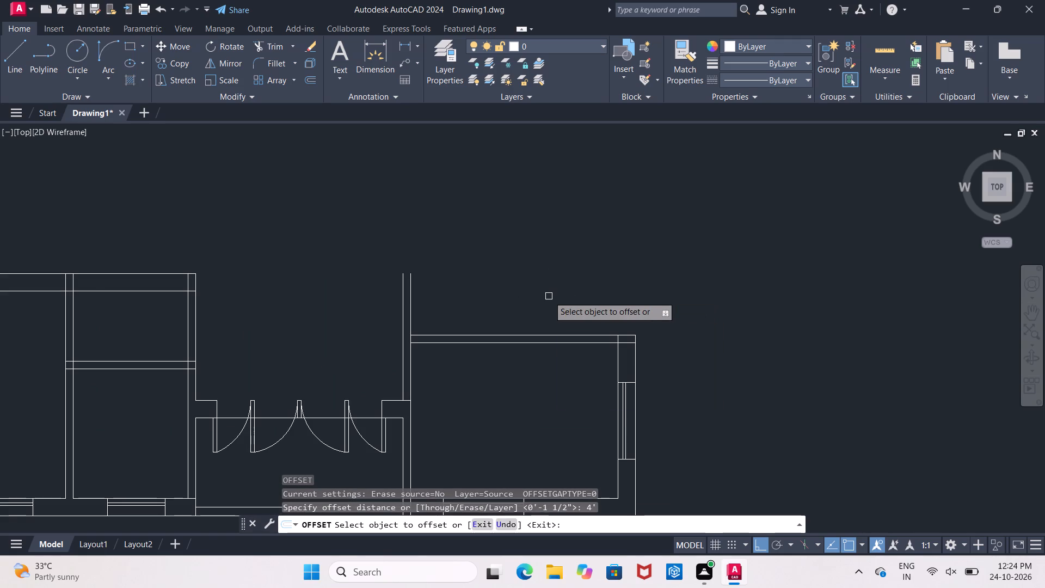
click(542, 333)
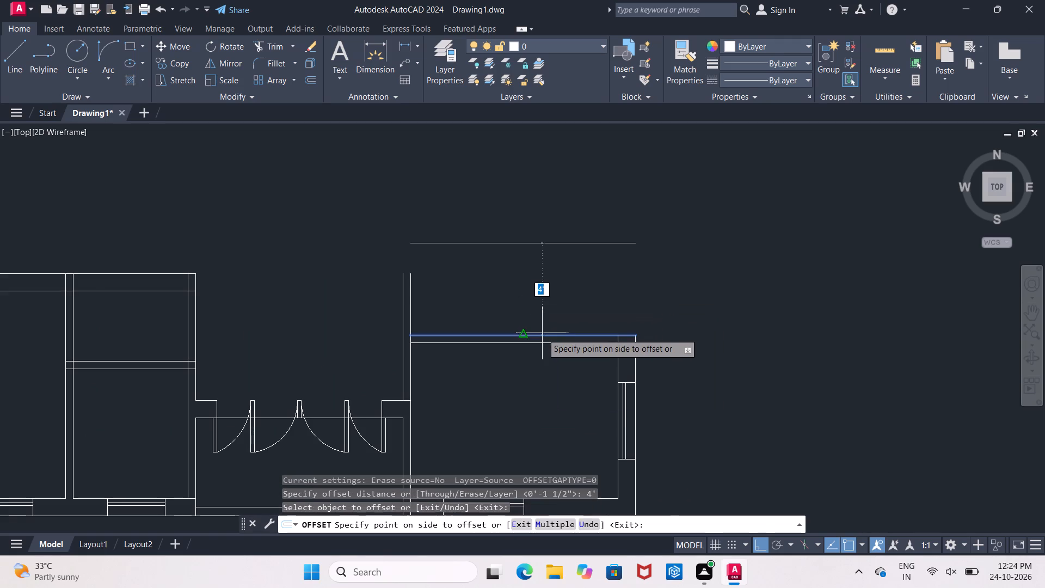
click(555, 273)
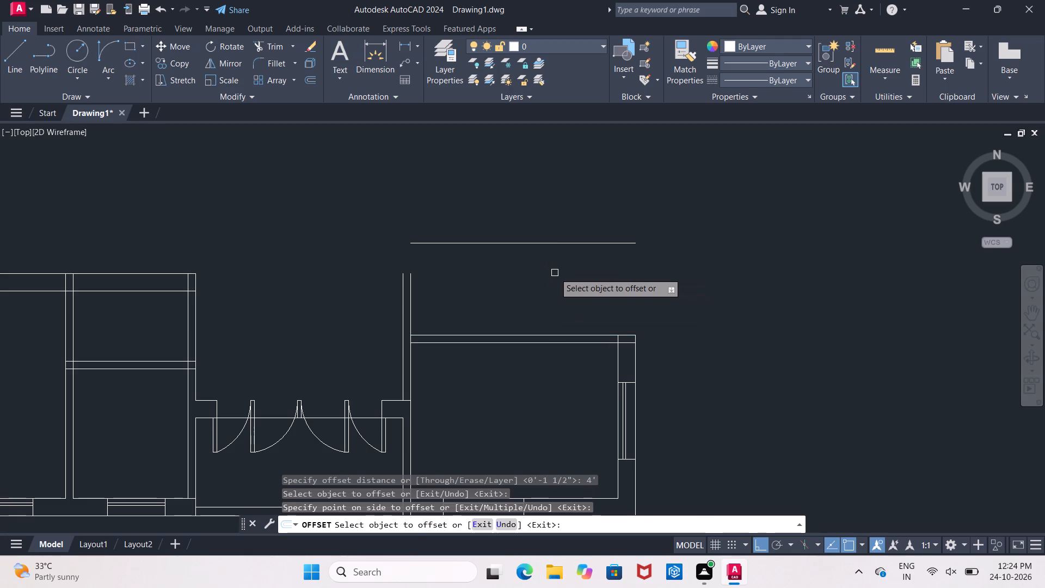
key(Return)
Offset the new horizontal line above the right room 4" upward to form a wall.
key(Return)
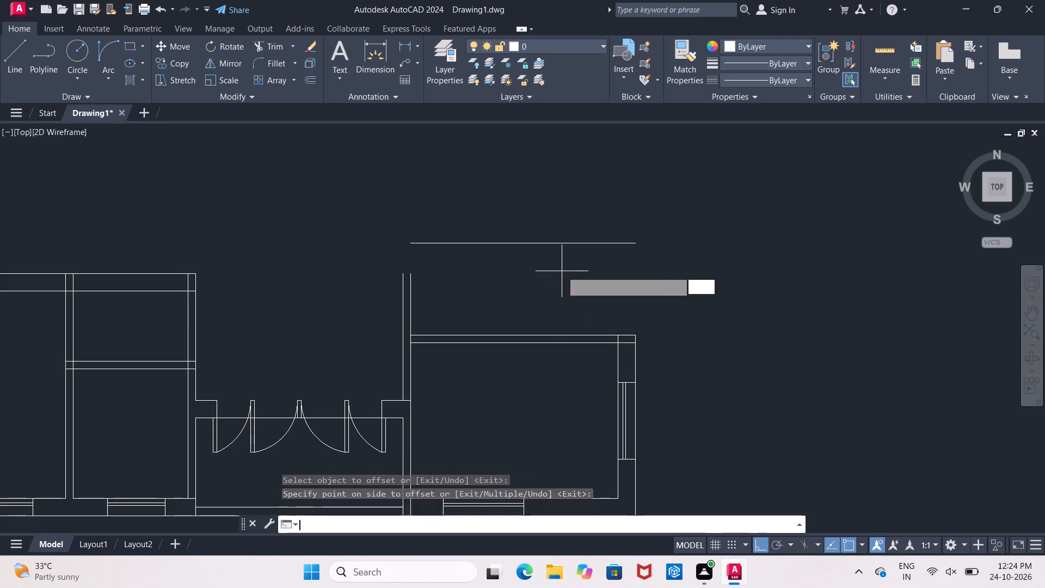
text(4")
key(Return)
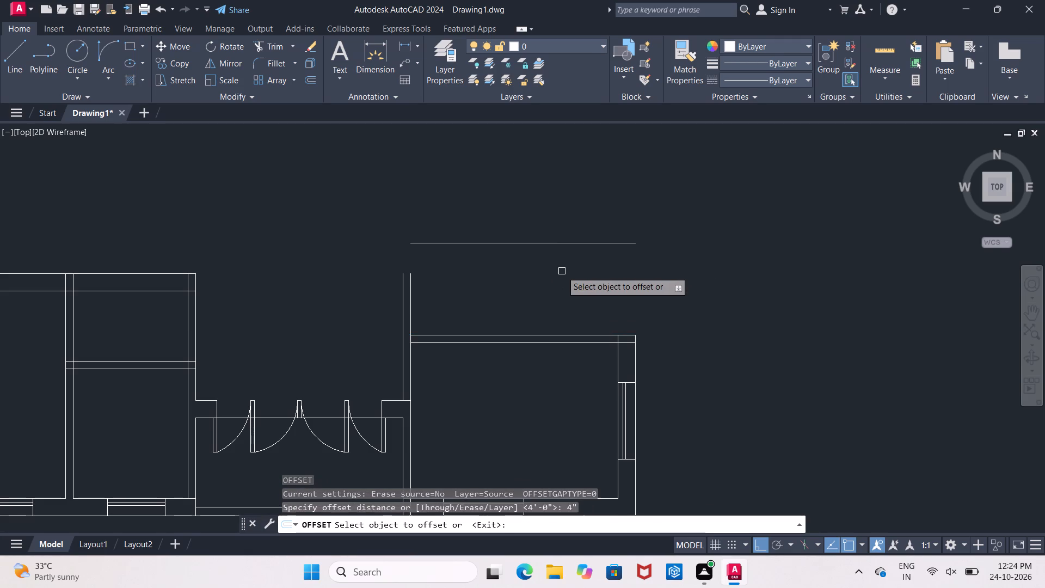
click(562, 241)
click(566, 219)
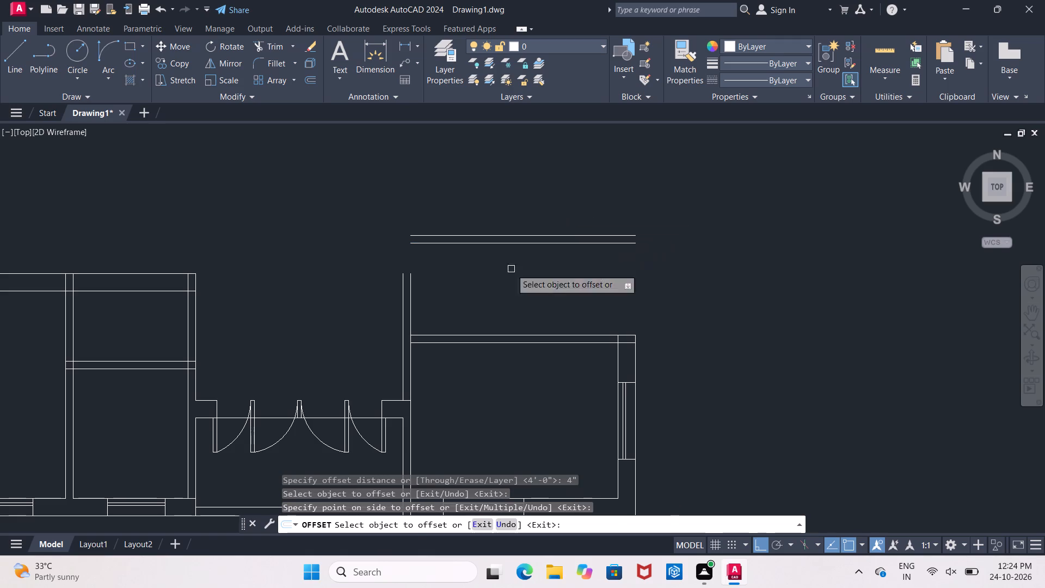
key(Escape)
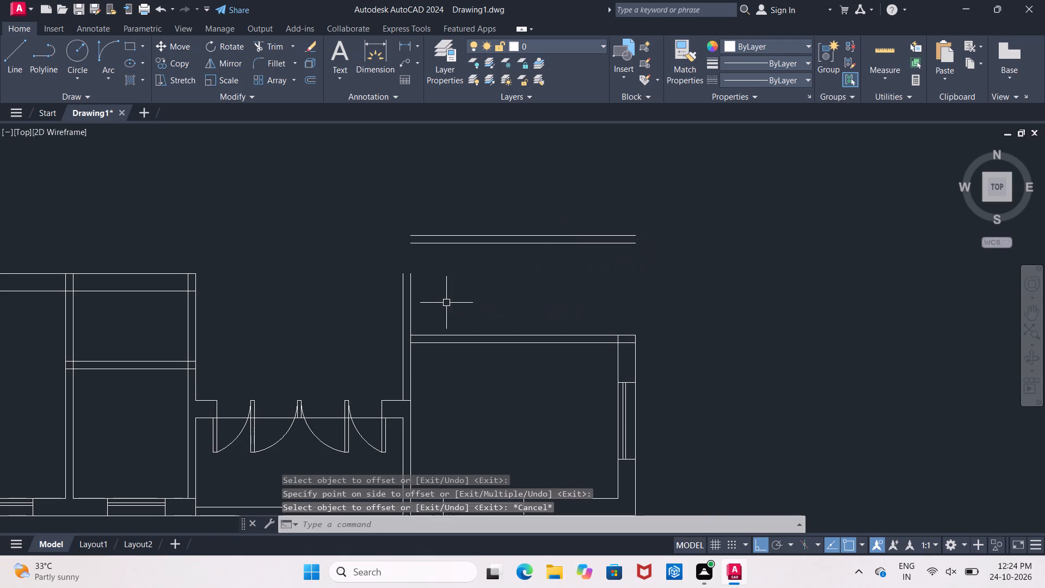
Extend the left wall's inner line up to the new wall, and stretch its outer line upward about 3'-1 1/2".
text(ex)
key(space)
key(space)
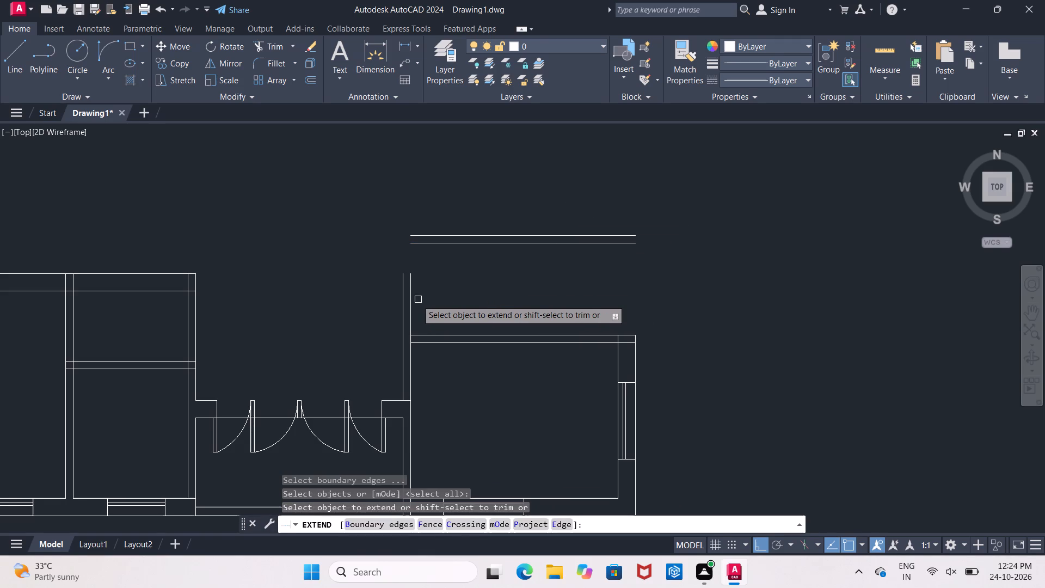
click(409, 299)
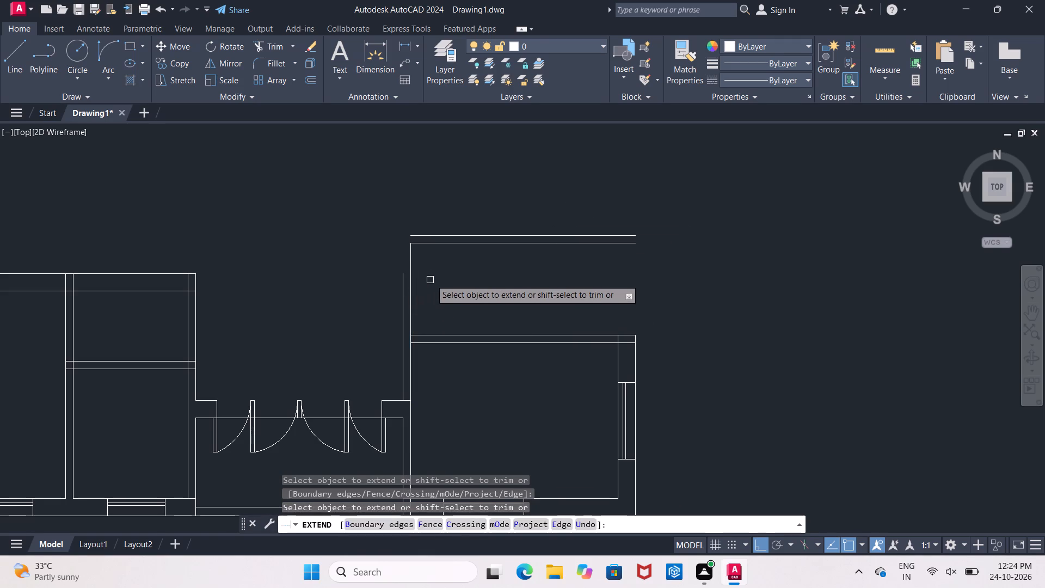
key(Escape)
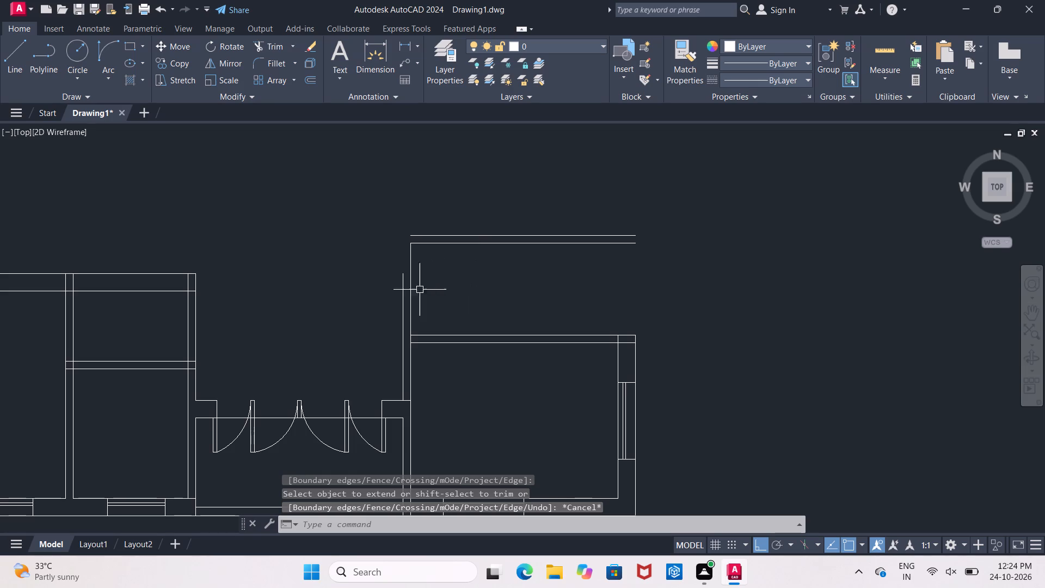
click(405, 292)
click(403, 274)
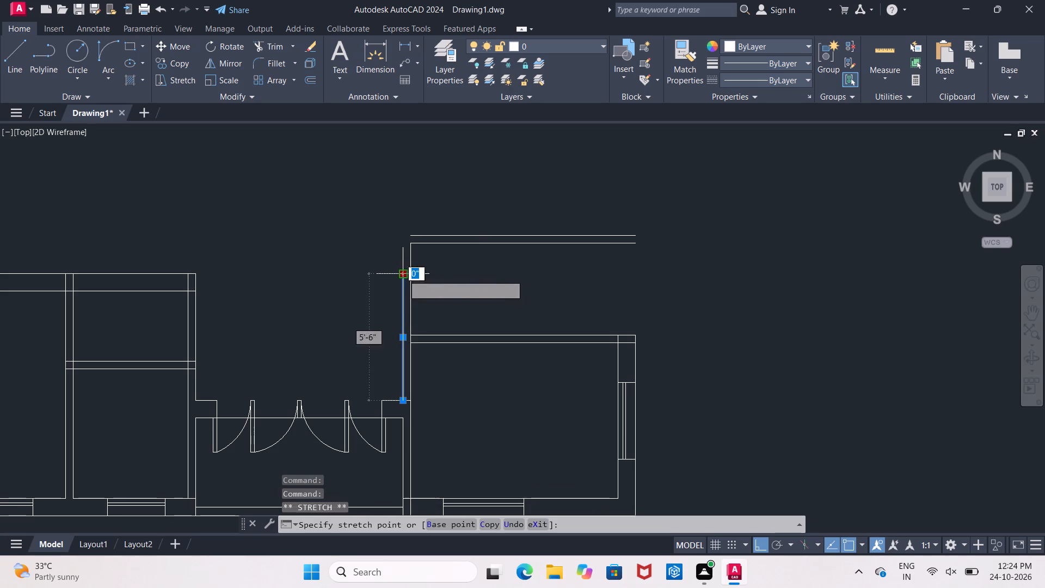
click(400, 201)
key(Escape)
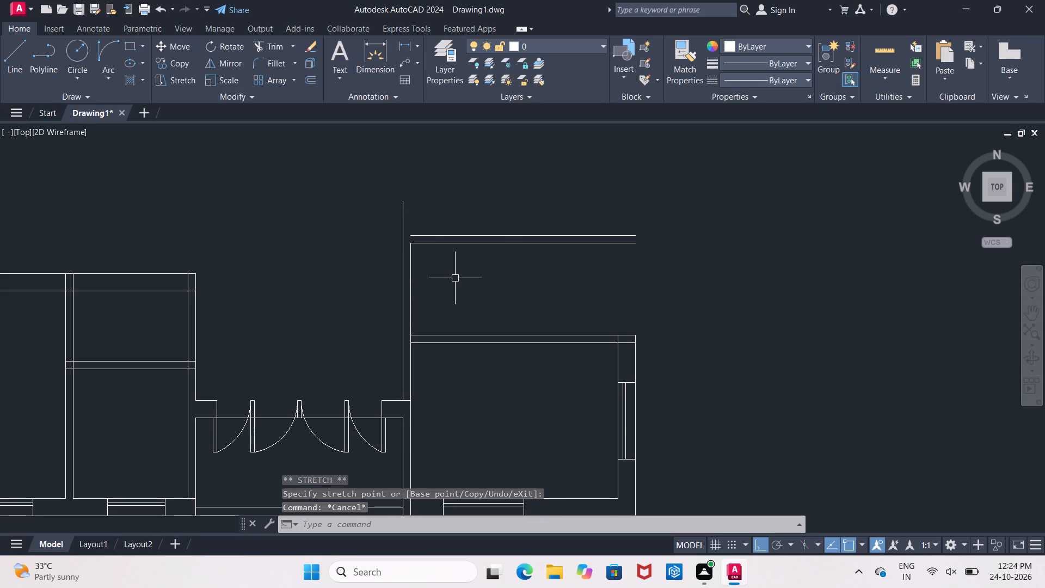
Extend both lines of the new top wall to the left wall's outer line.
text(ex)
key(space)
key(space)
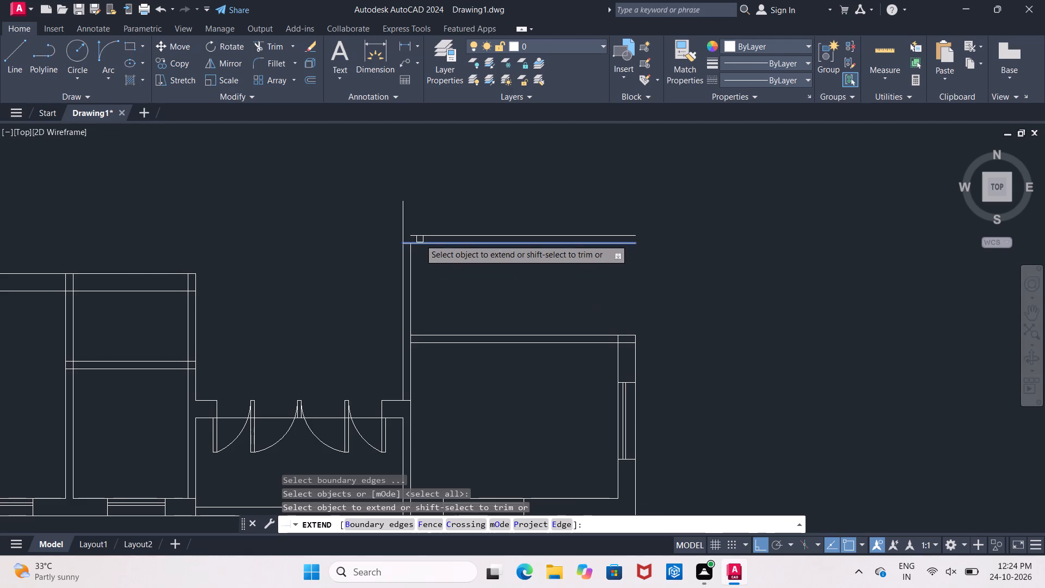
click(419, 235)
click(421, 241)
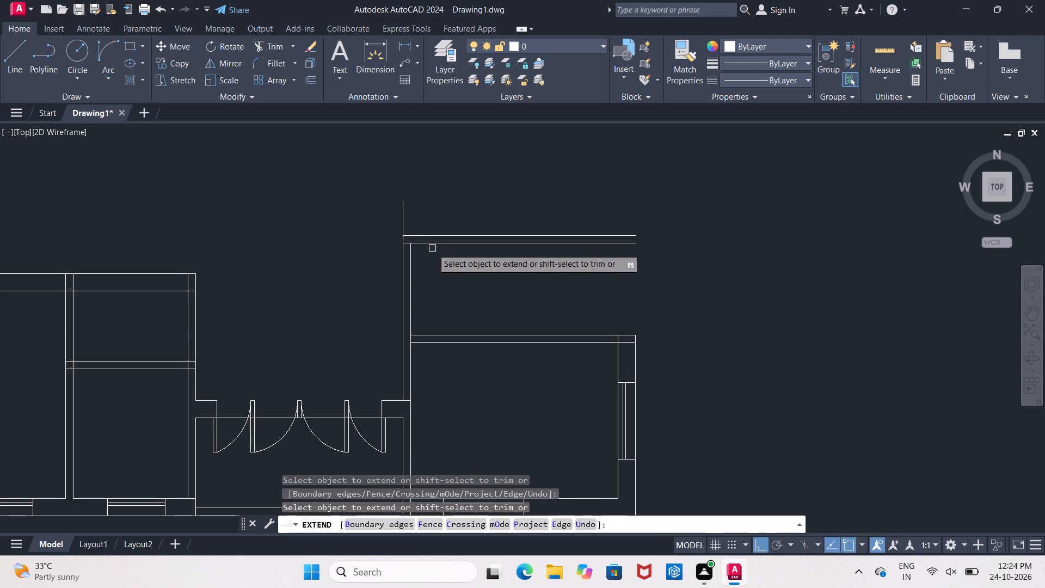
Extend the right wall's inner and outer lines up to the new top wall's outer line.
click(617, 354)
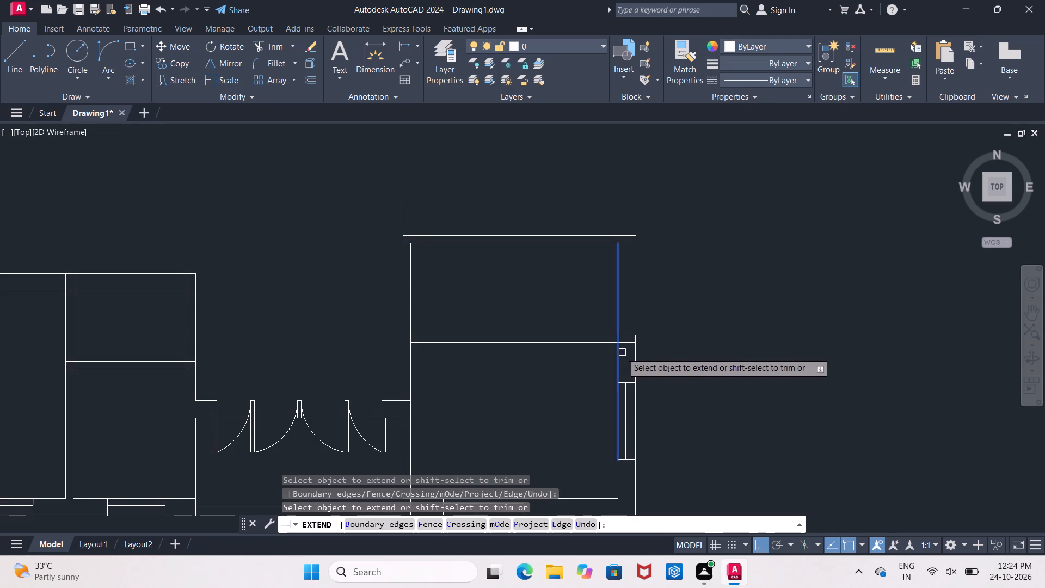
click(637, 356)
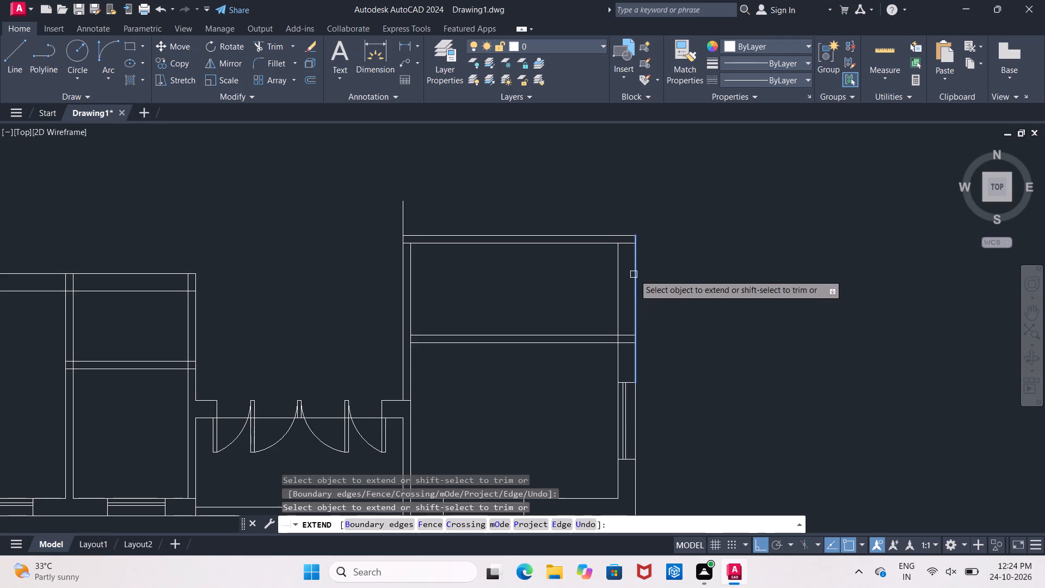
click(634, 274)
click(619, 271)
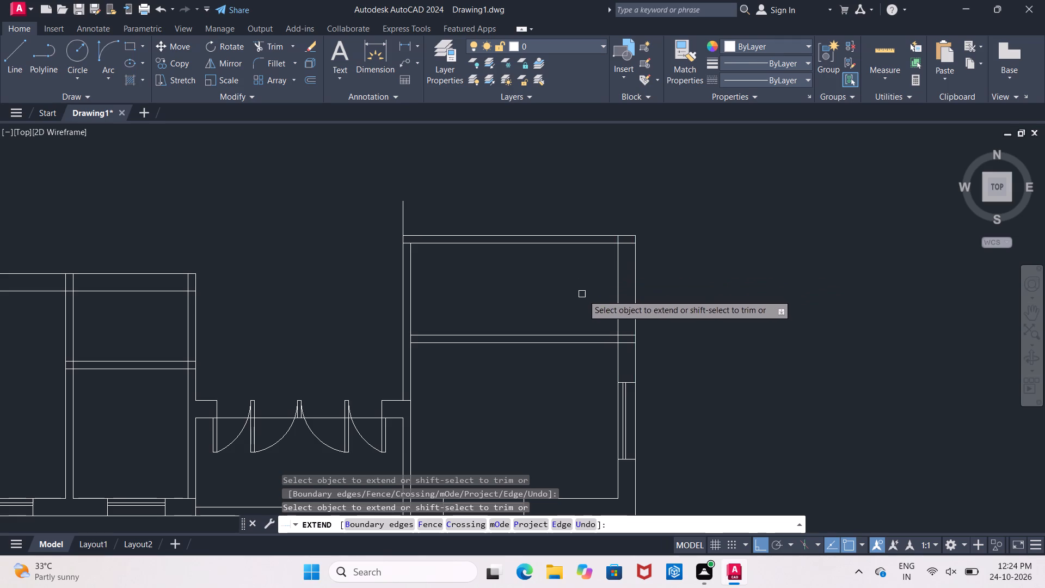
Extend the left wall's inner line to the new top wall's outer line and trim the outer line's overshoot above it.
middle_drag(597, 303, 517, 300)
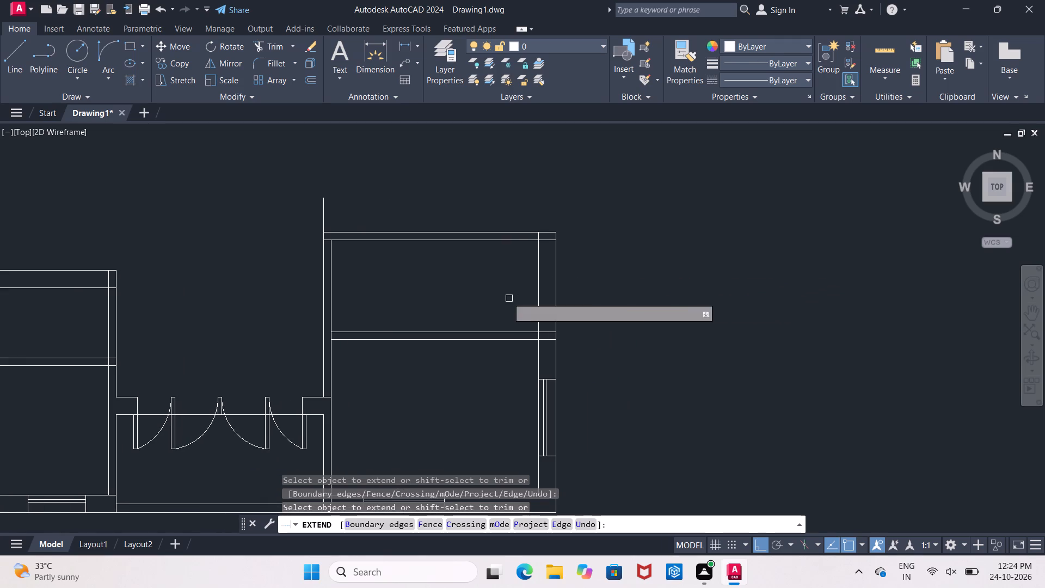
click(333, 264)
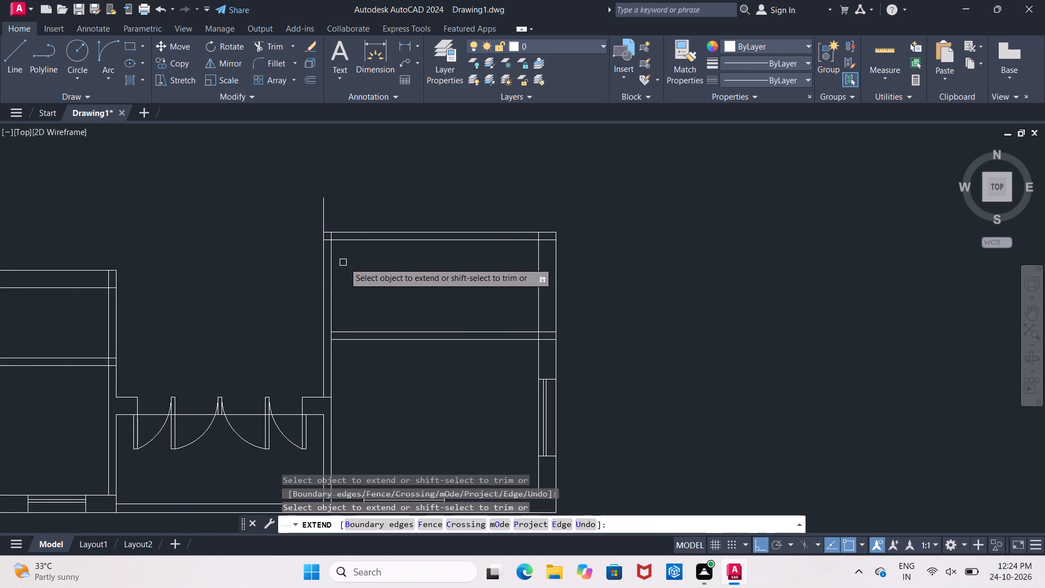
shift+click(324, 214)
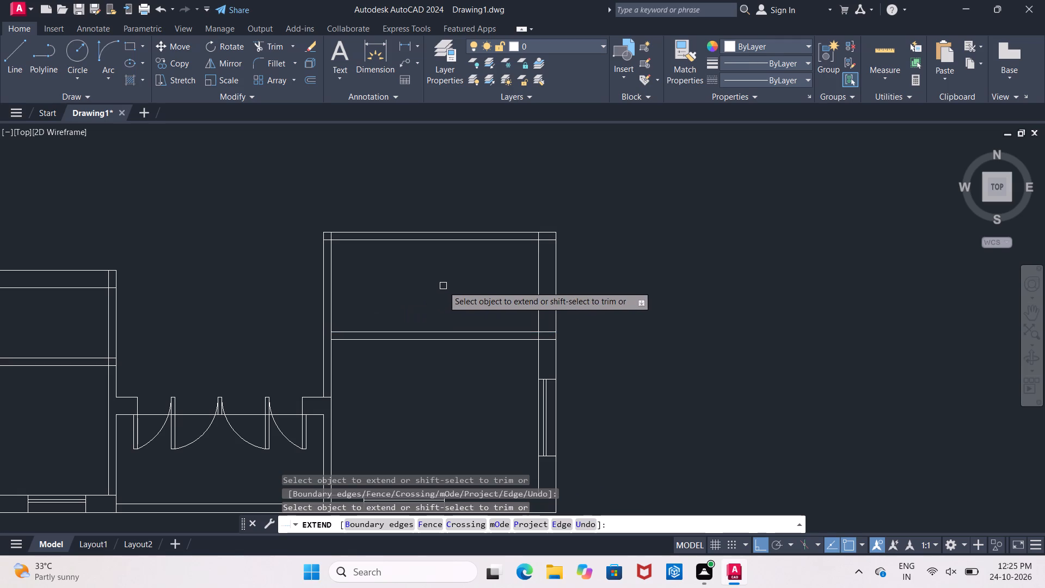
Extend both lines of the right room's original top wall to the left wall's outer line.
click(346, 339)
click(347, 331)
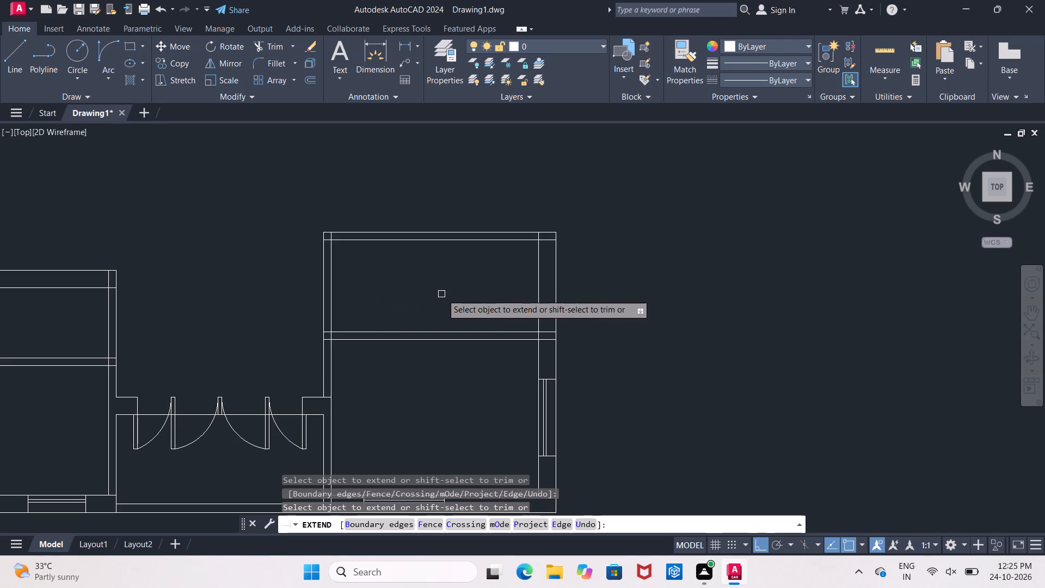
key(Escape)
Offset the right wall's inner line 7' to the left, across the new upper space.
key(o)
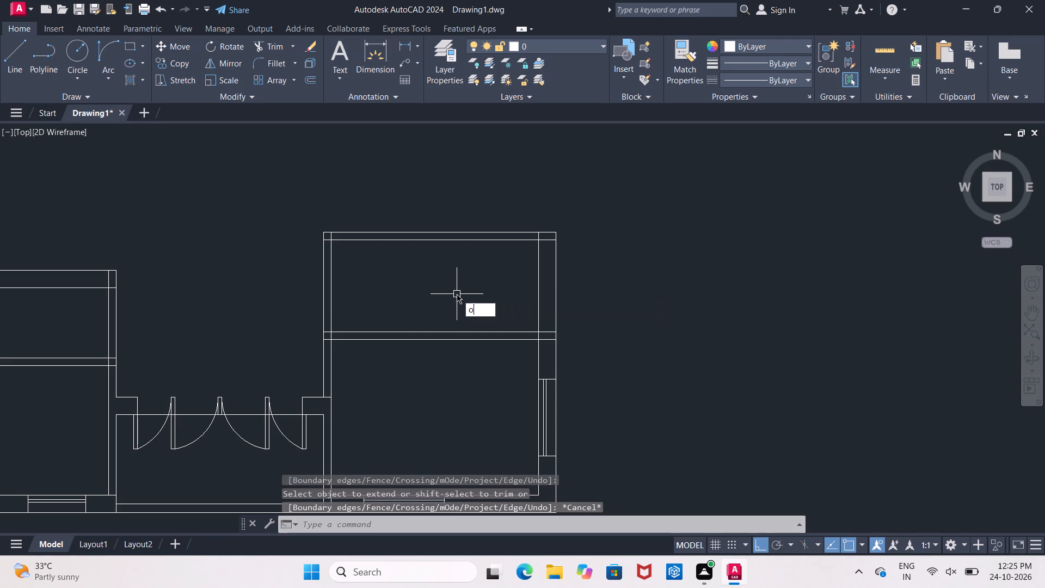
key(Return)
text(7')
key(Return)
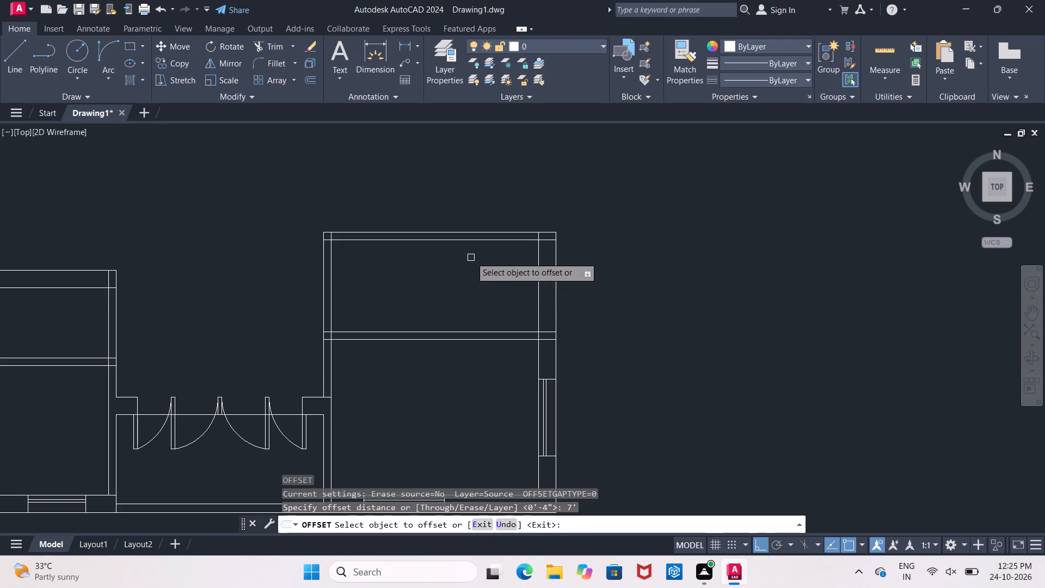
click(539, 278)
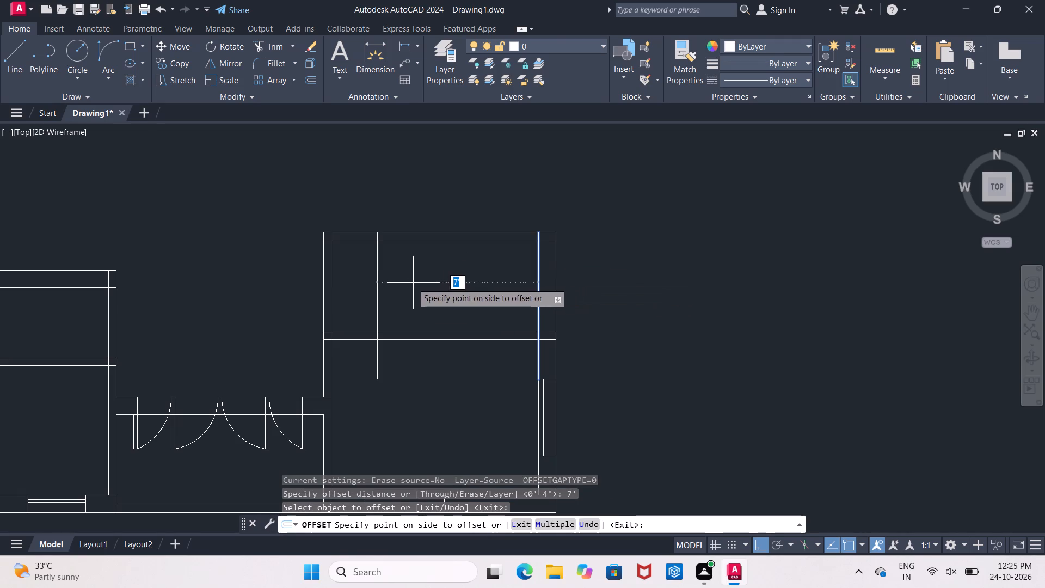
click(412, 283)
key(Return)
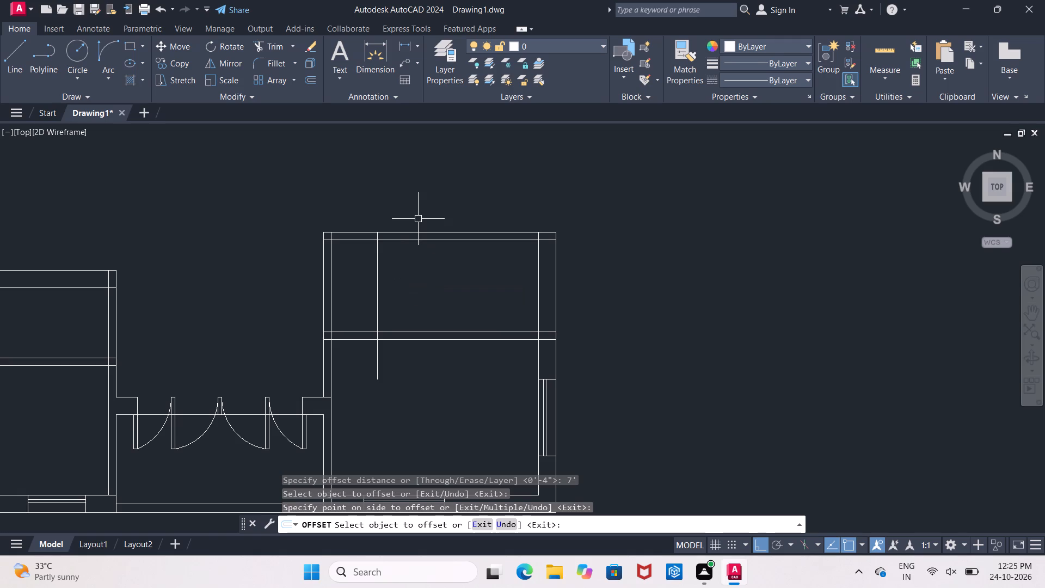
Offset the new vertical line in the upper space 4" to the left to form a partition wall.
key(Return)
key(4)
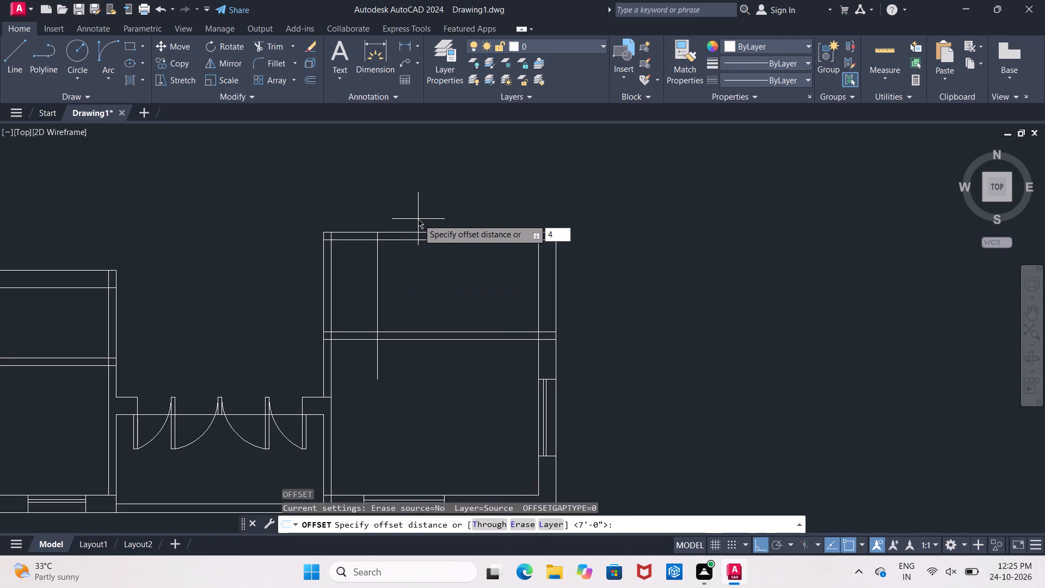
key(shift+quotedbl)
key(Return)
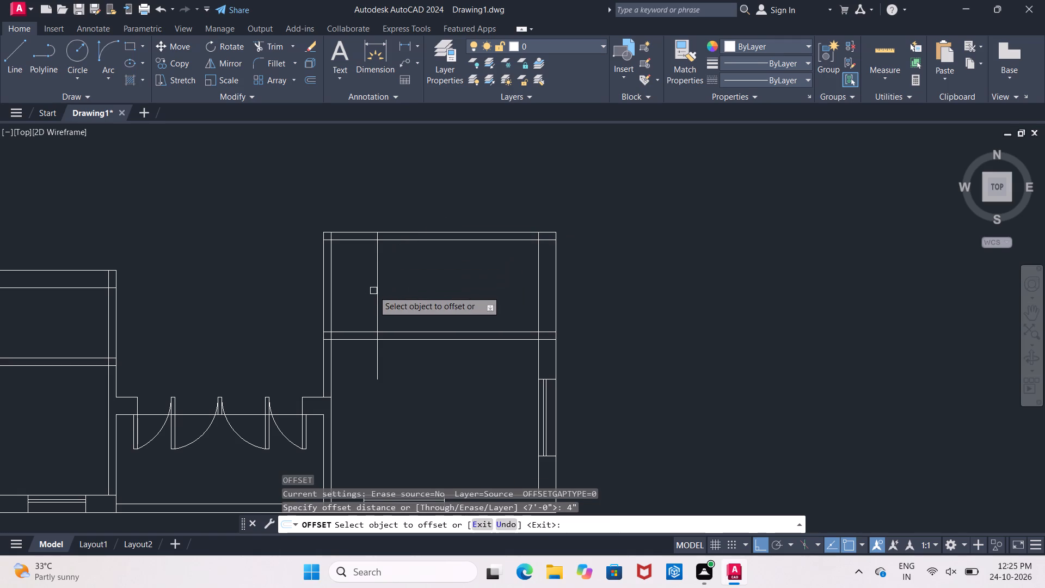
click(373, 291)
click(374, 295)
click(346, 295)
key(Escape)
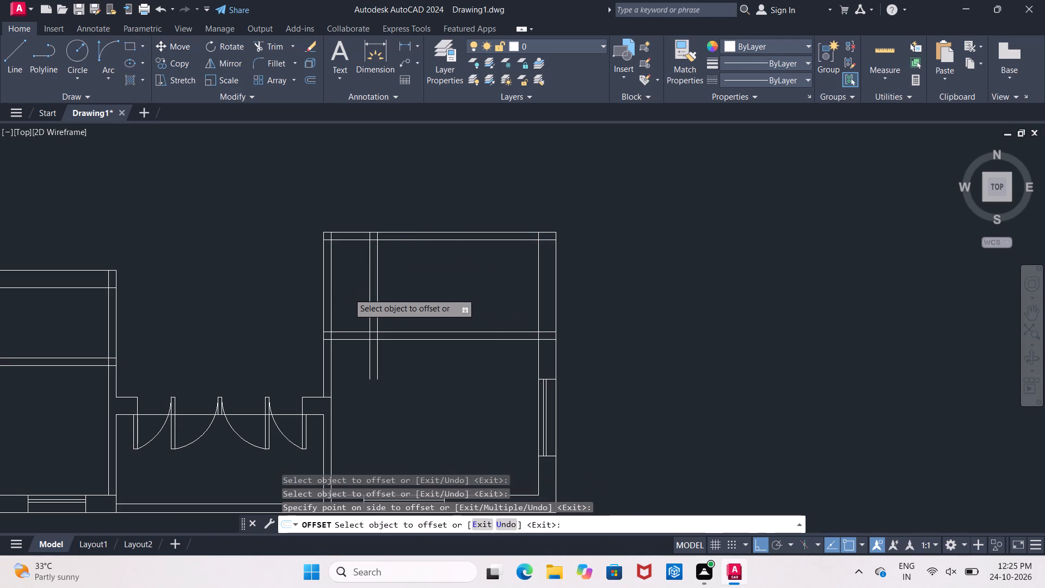
Trim both left wall lines between the two horizontal walls and from the lower one down to the door corner.
text(tr)
key(space)
key(space)
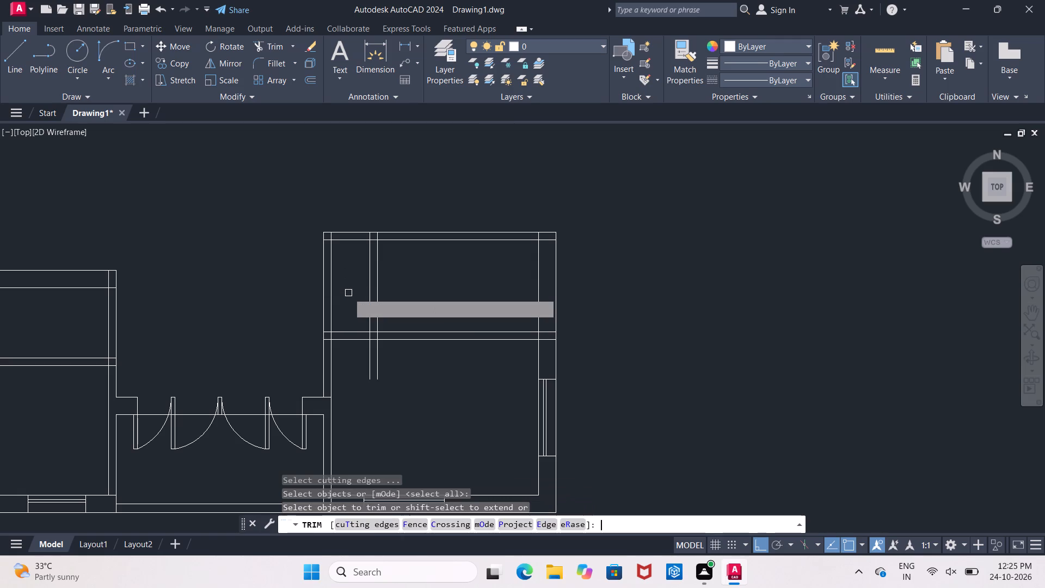
click(323, 269)
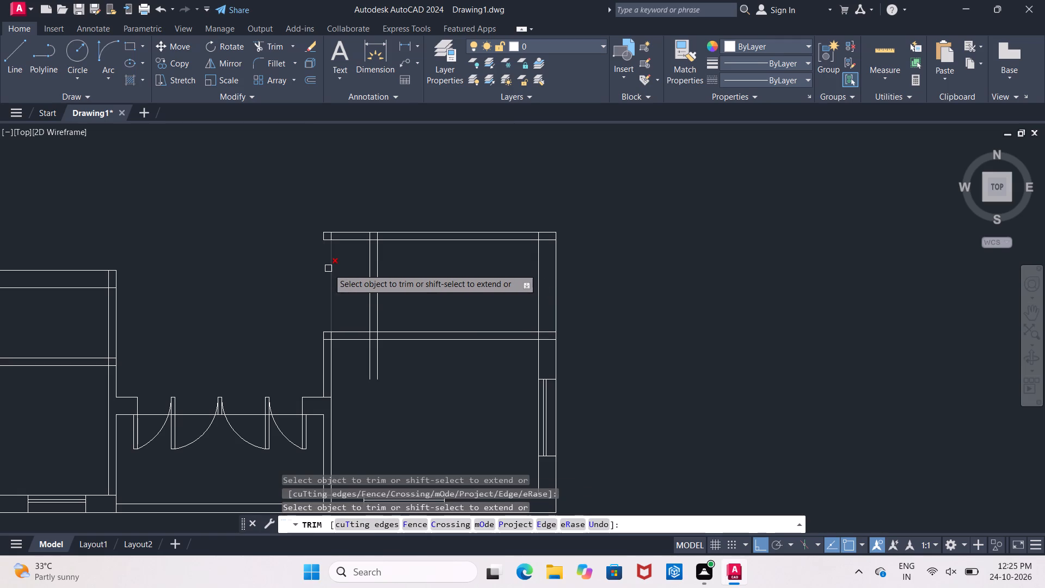
click(328, 268)
scroll(331, 336, up, 1)
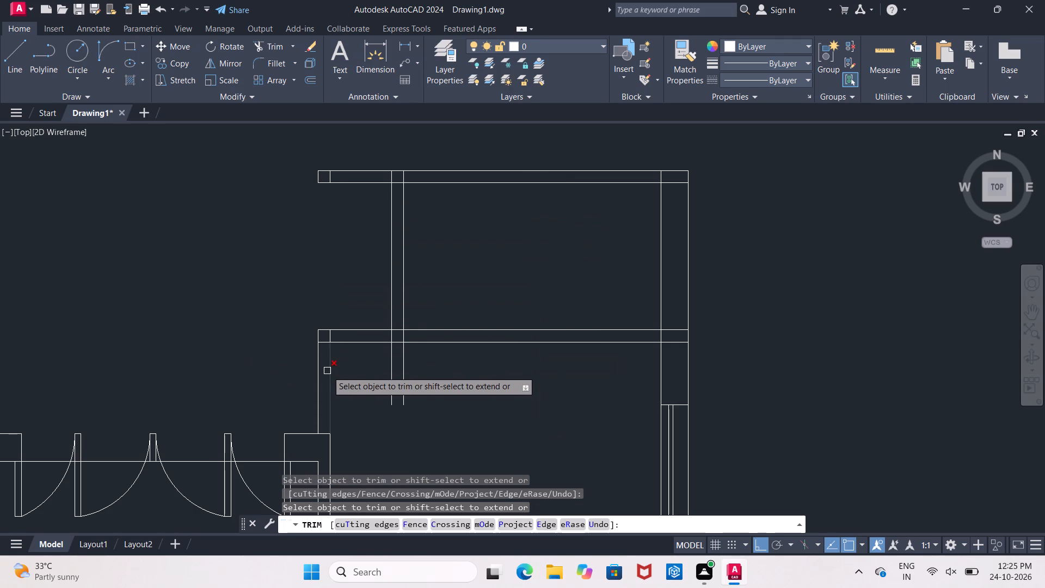
click(327, 372)
click(316, 374)
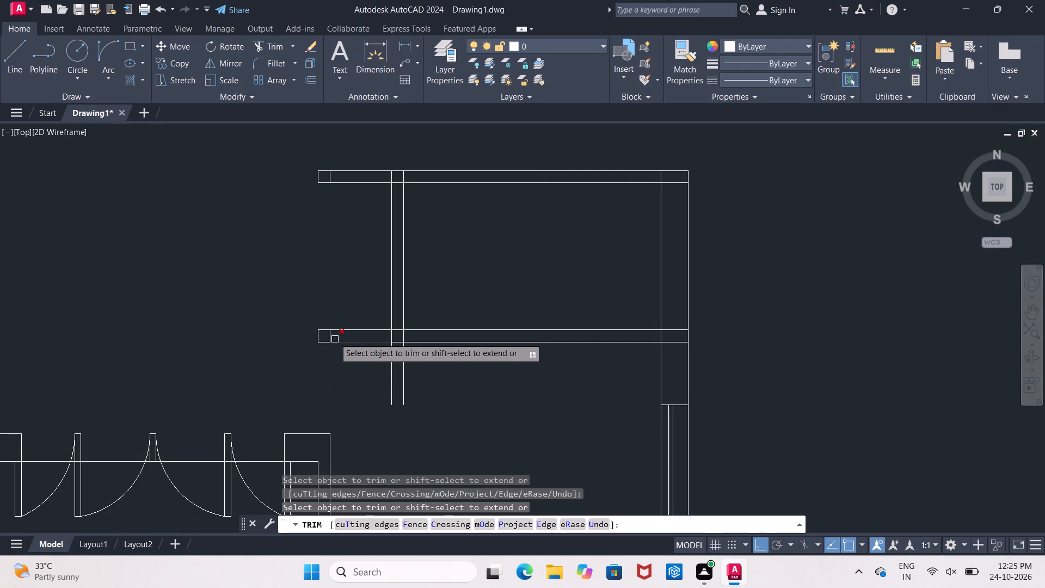
scroll(327, 337, up, 1)
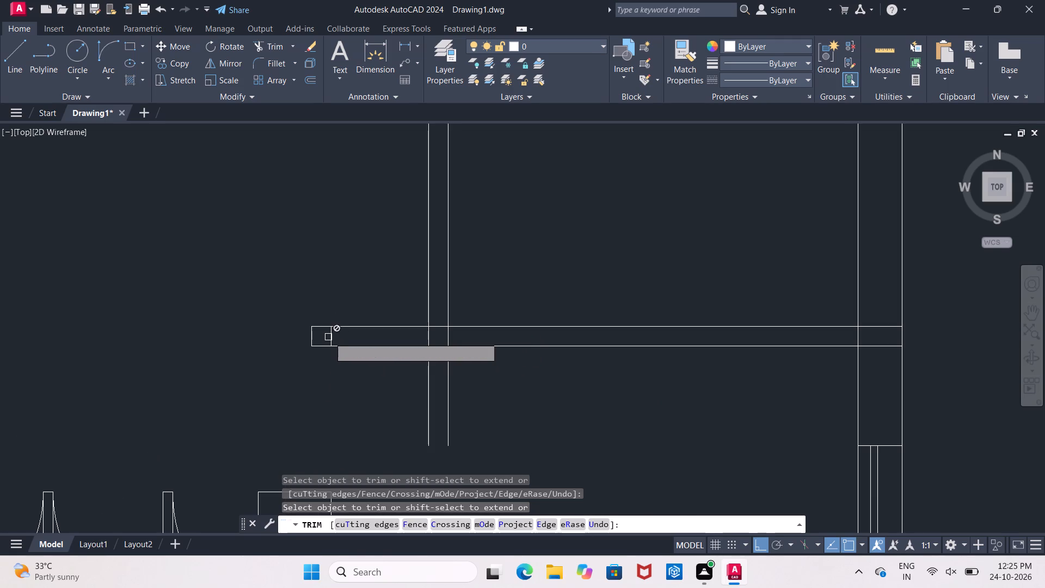
key(Escape)
Erase the short leftover vertical segment inside the left end of the lower horizontal wall.
click(333, 337)
key(Delete)
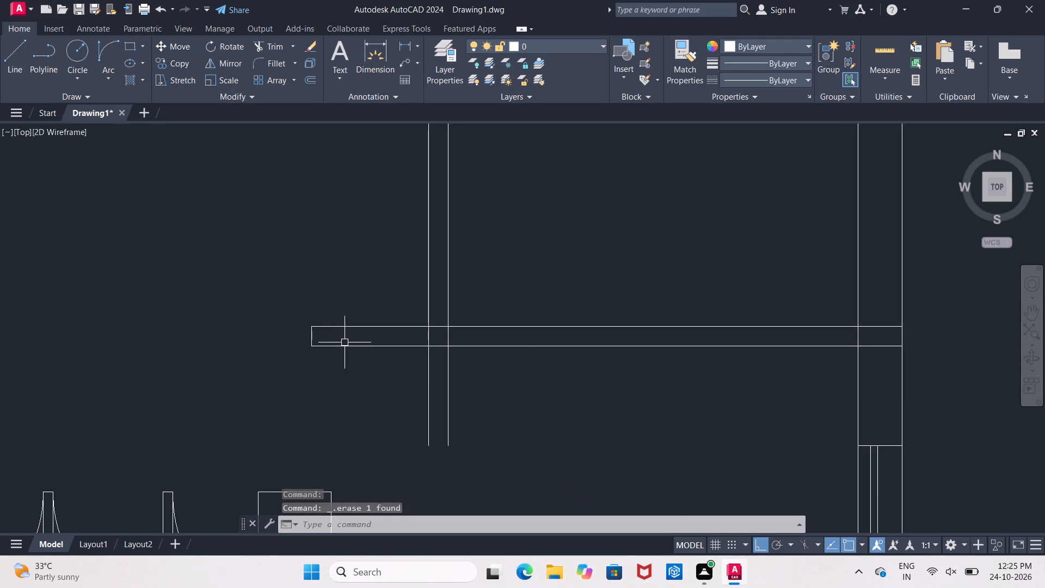
Draw two vertical left-wall lines connecting the left end of the lower horizontal wall with the door corner below.
scroll(345, 316, down, 1)
middle_drag(343, 313, 309, 268)
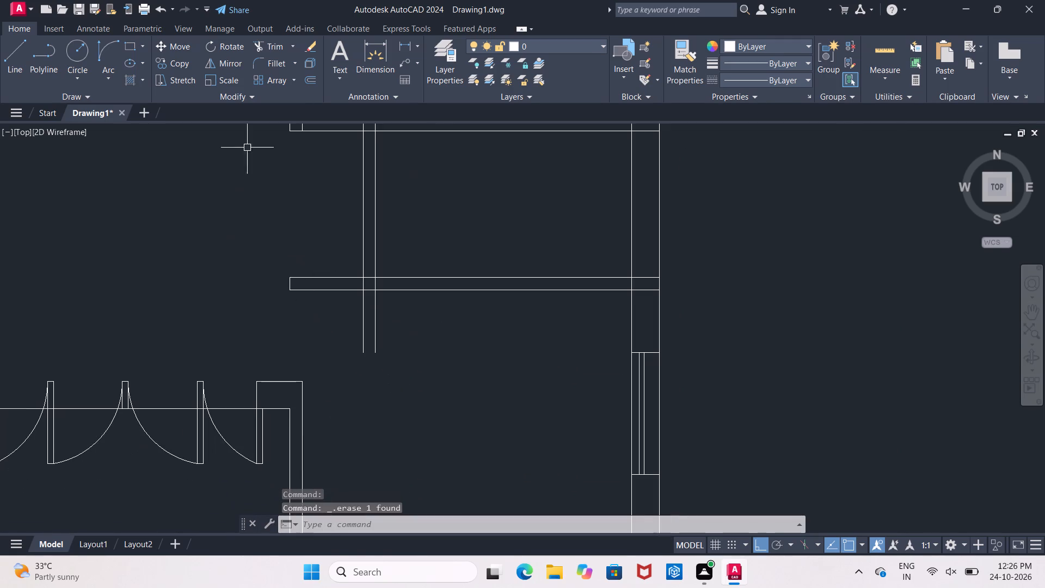
click(15, 68)
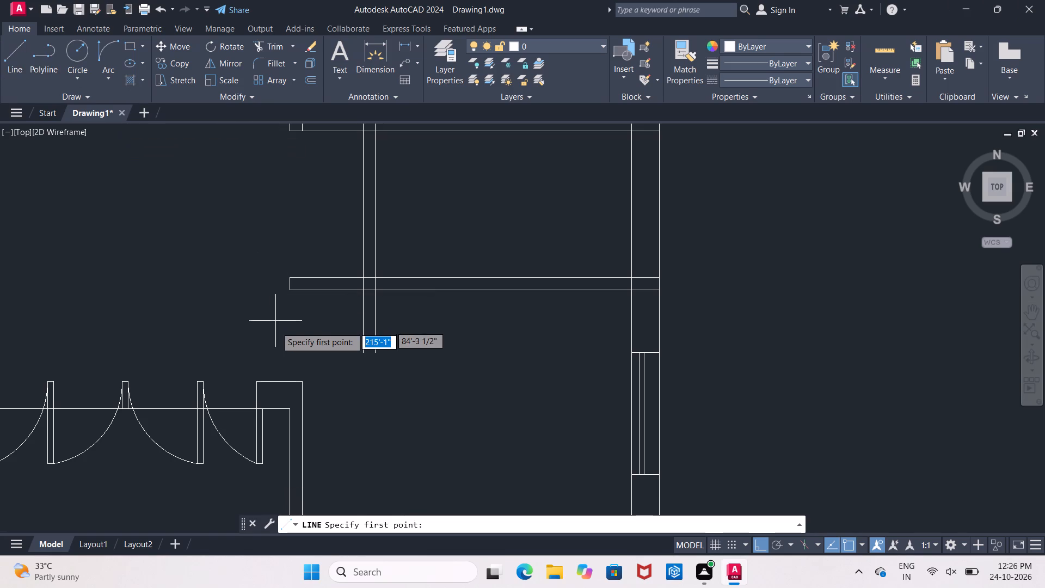
scroll(278, 328, up, 1)
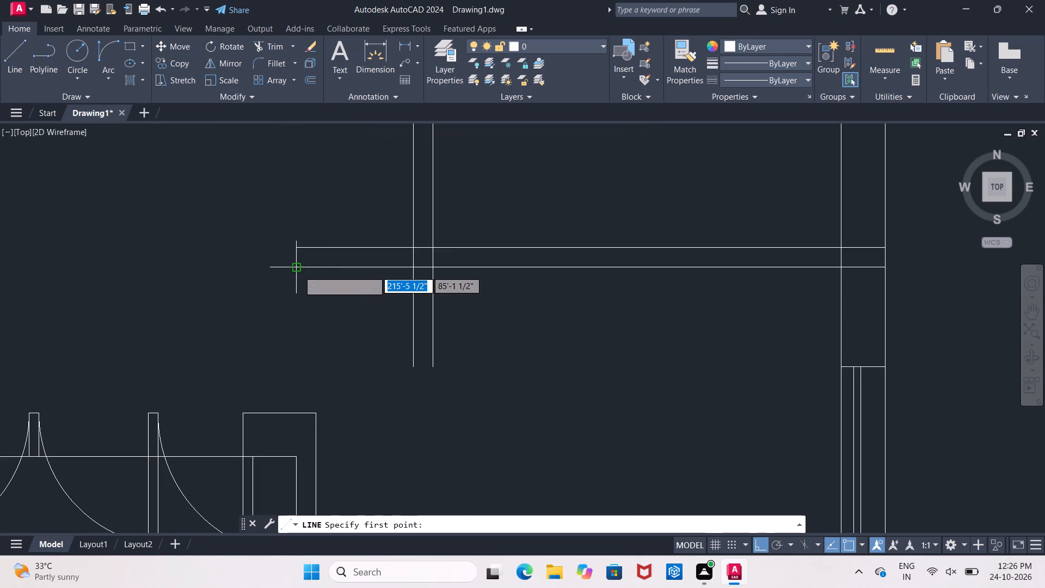
click(298, 271)
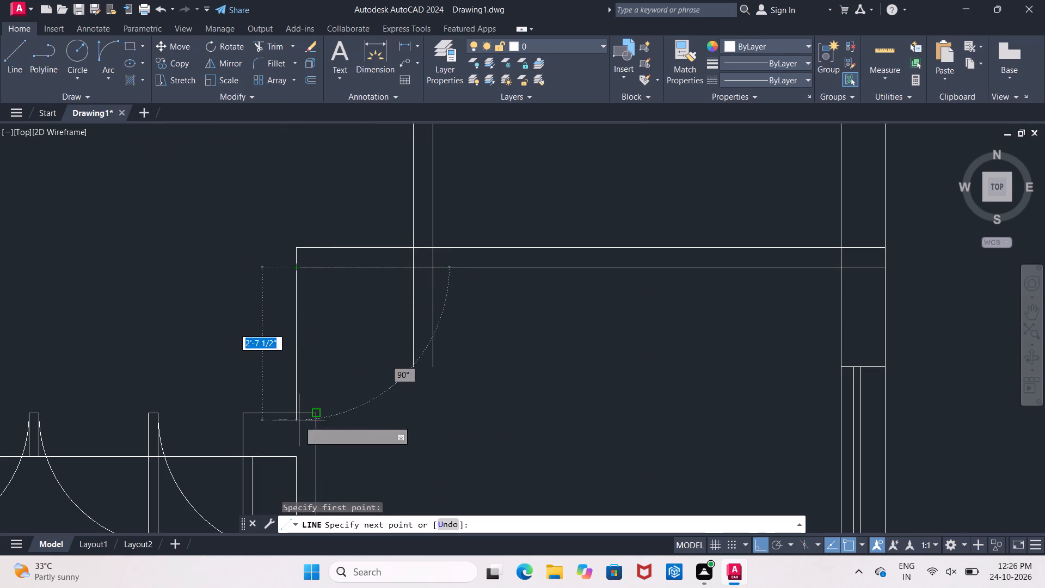
click(295, 432)
key(Escape)
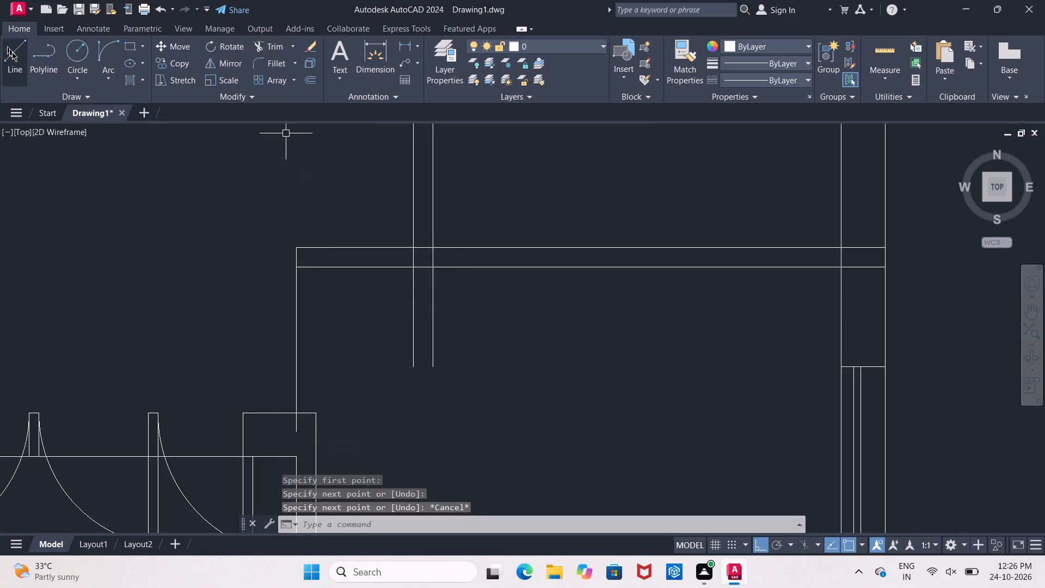
click(14, 54)
click(316, 413)
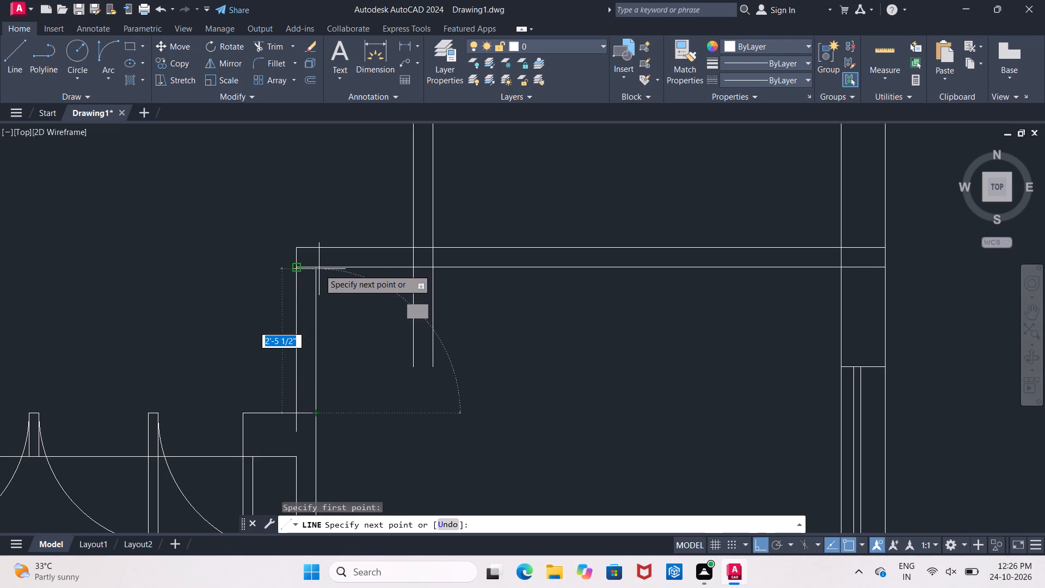
click(320, 238)
key(Escape)
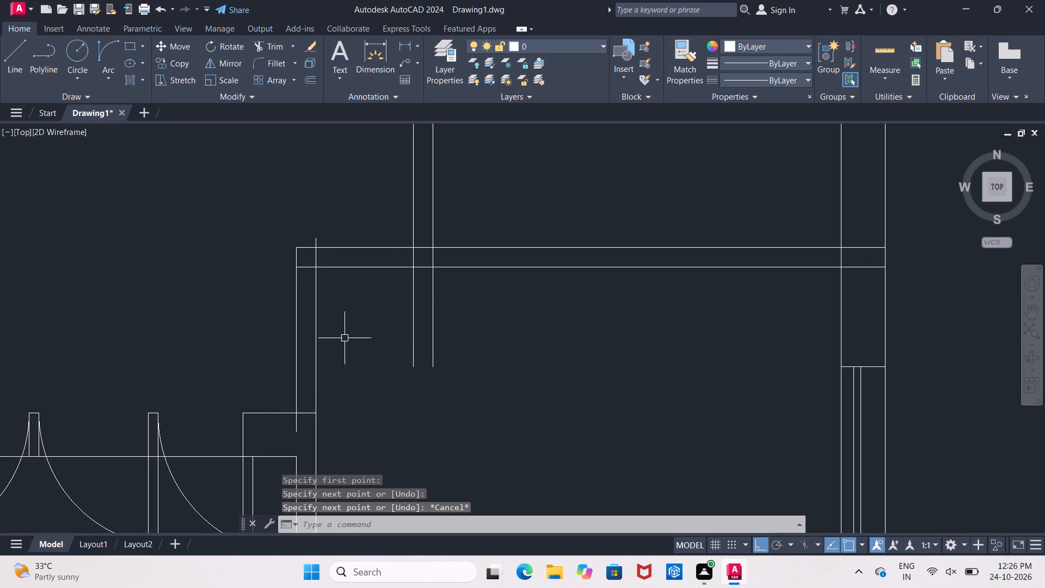
Trim the overshooting ends of the two new left-wall lines at the door corner and the lower horizontal wall.
key(t)
key(r)
key(space)
key(space)
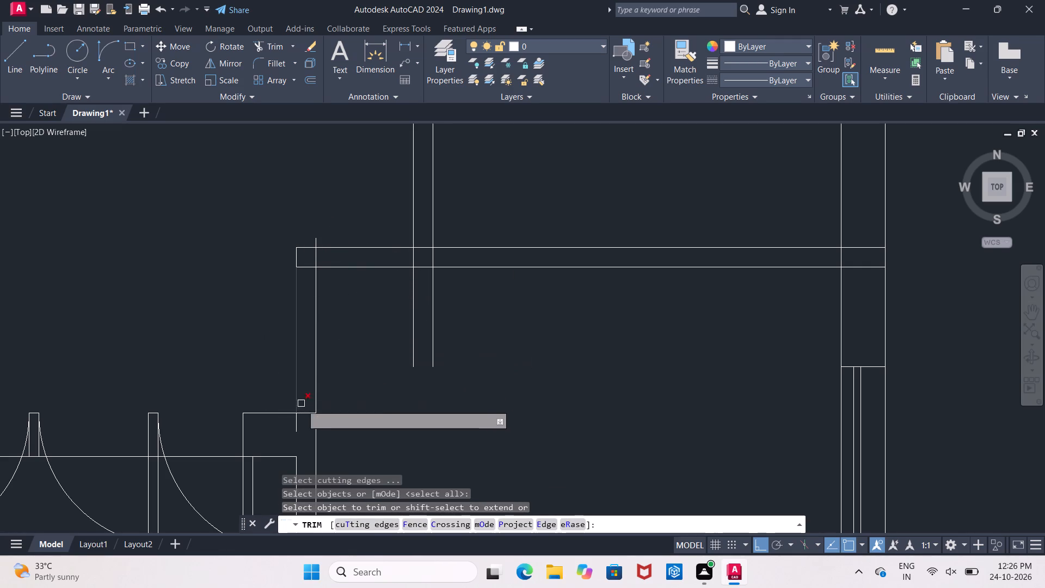
click(296, 421)
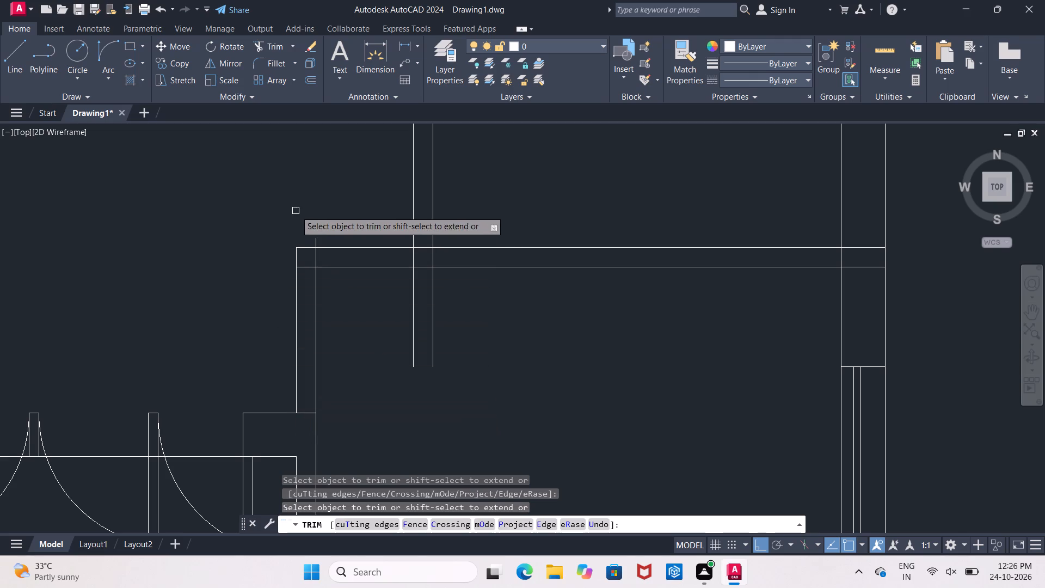
click(316, 237)
click(314, 258)
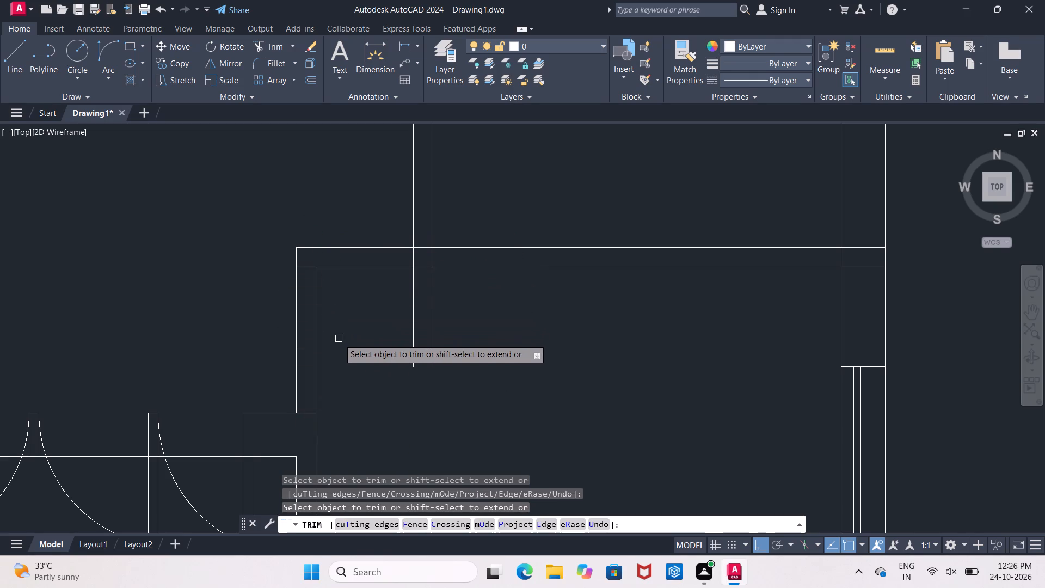
key(Escape)
Trim both partition lines where they extend below the lower horizontal wall.
scroll(342, 370, down, 1)
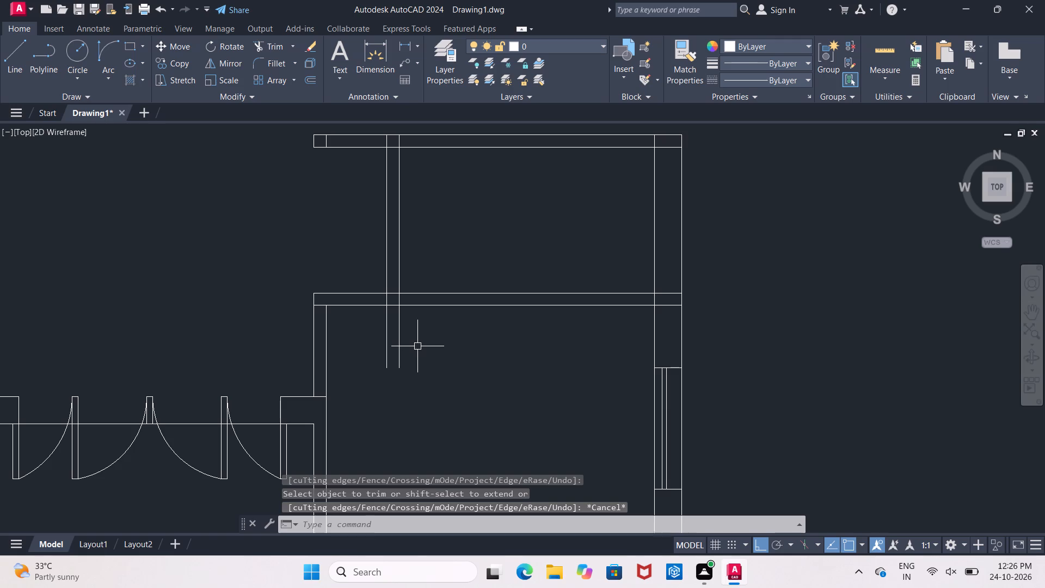
key(t)
key(r)
key(space)
key(space)
click(361, 352)
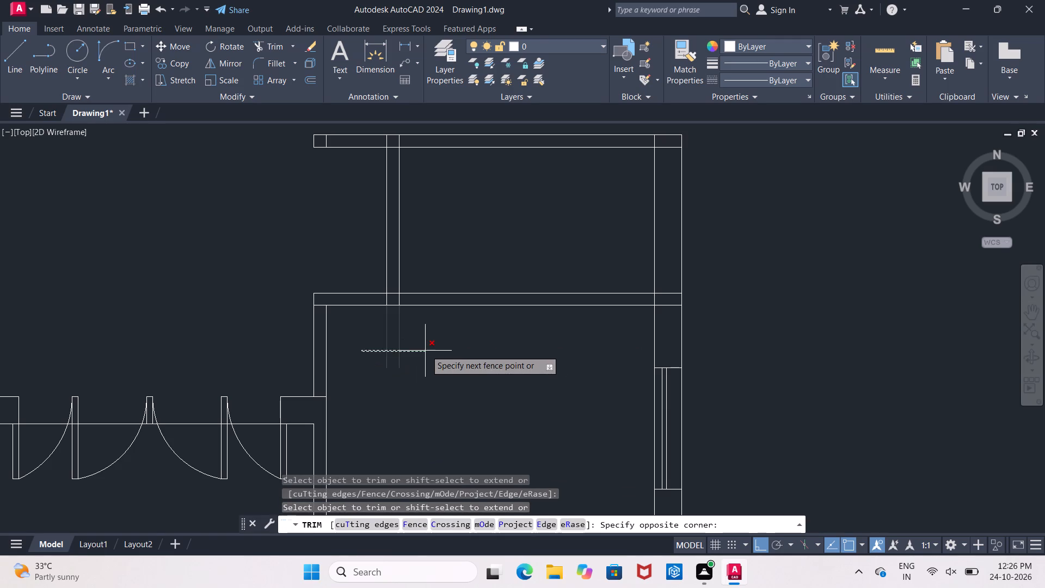
click(426, 350)
Trim the crossing lines where the partition meets the lower horizontal wall to leave an open T-junction.
middle_drag(338, 242, 333, 269)
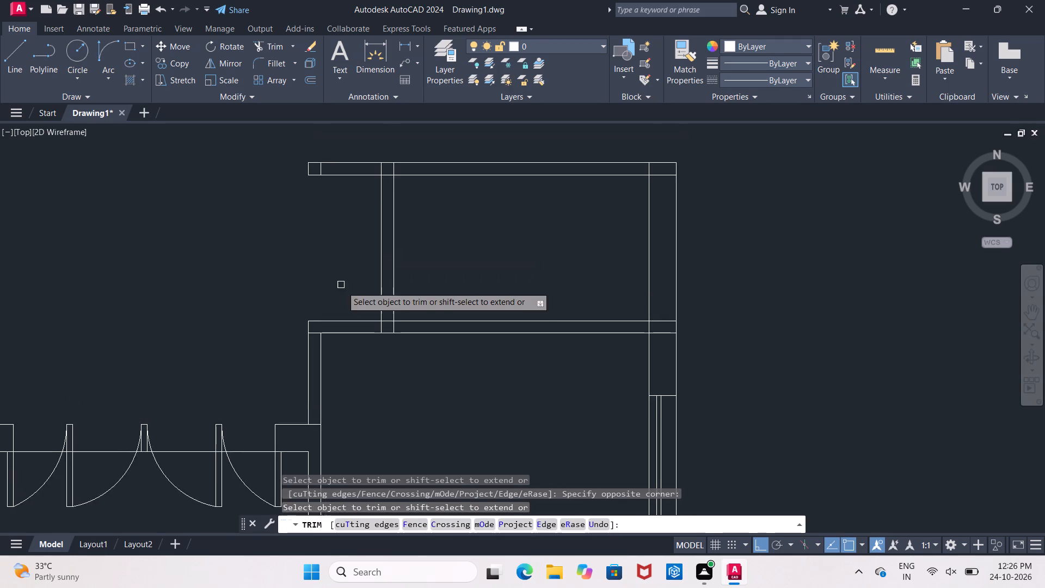
scroll(347, 293, up, 1)
scroll(392, 321, up, 1)
click(405, 370)
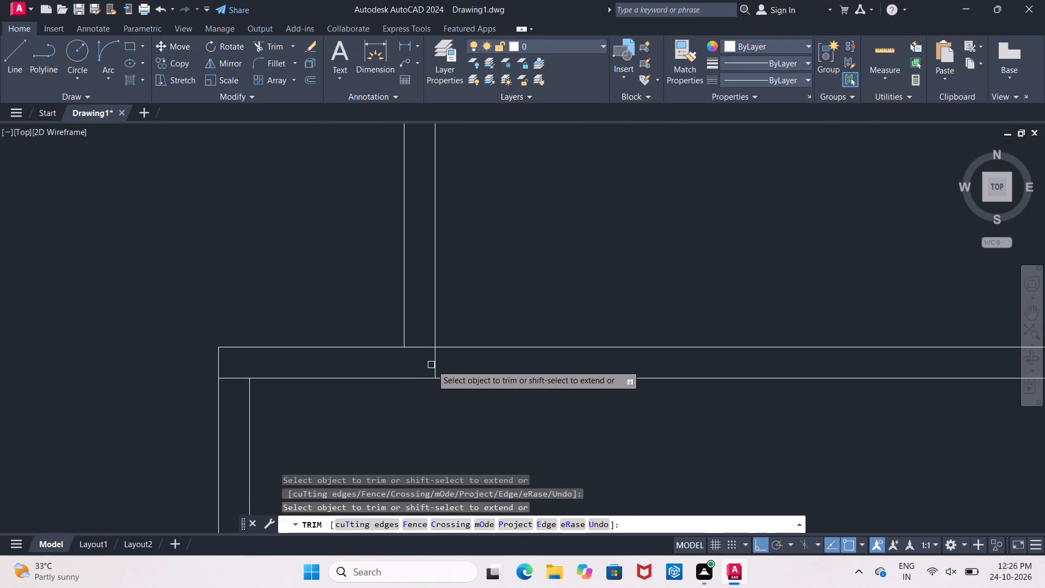
click(433, 364)
drag(426, 343, 425, 350)
click(424, 358)
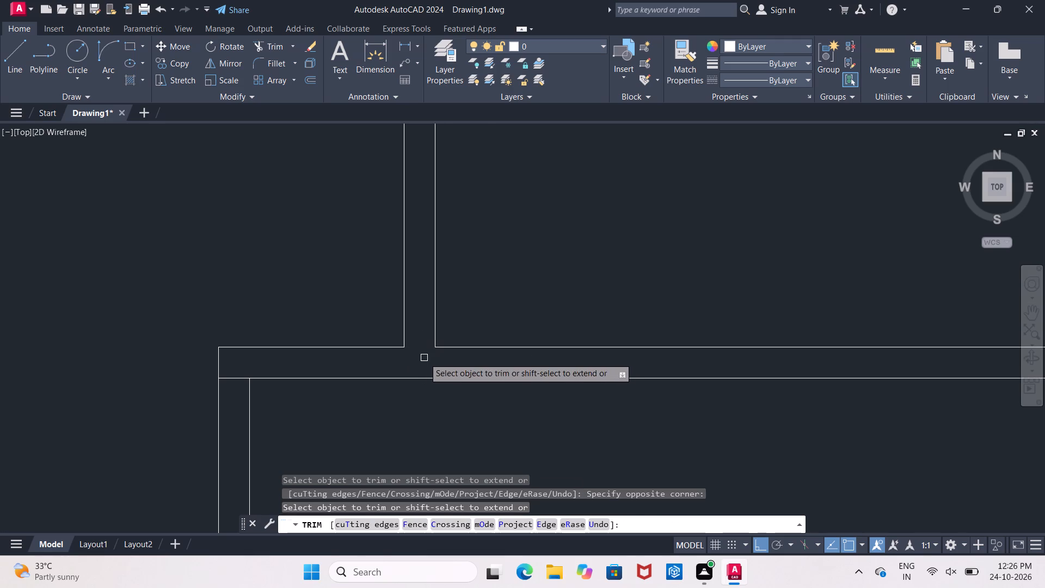
scroll(422, 352, down, 2)
scroll(405, 171, up, 2)
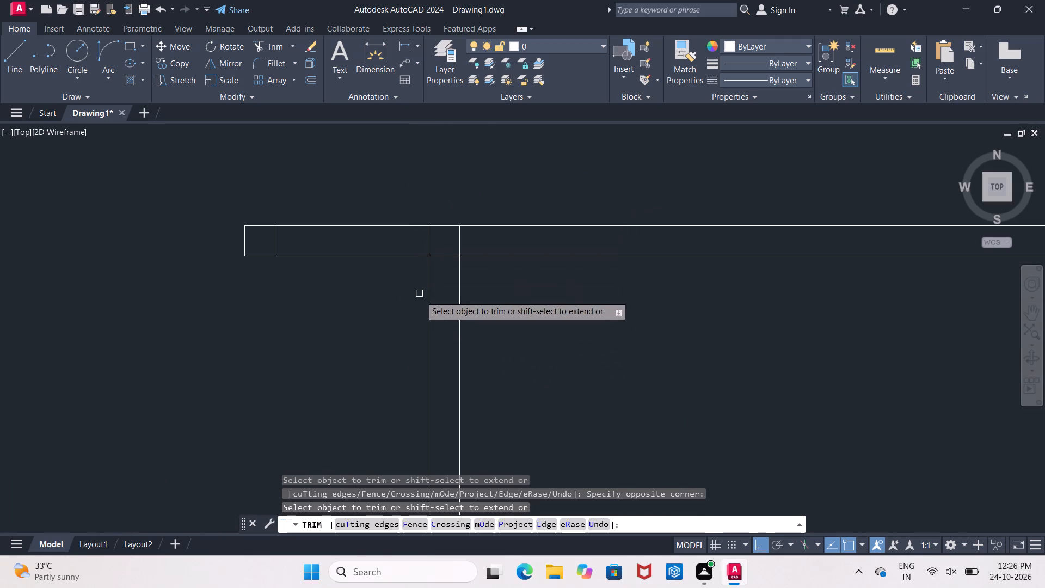
key(Escape)
Erase the short vertical segment inside the left end of the upper horizontal wall.
click(276, 241)
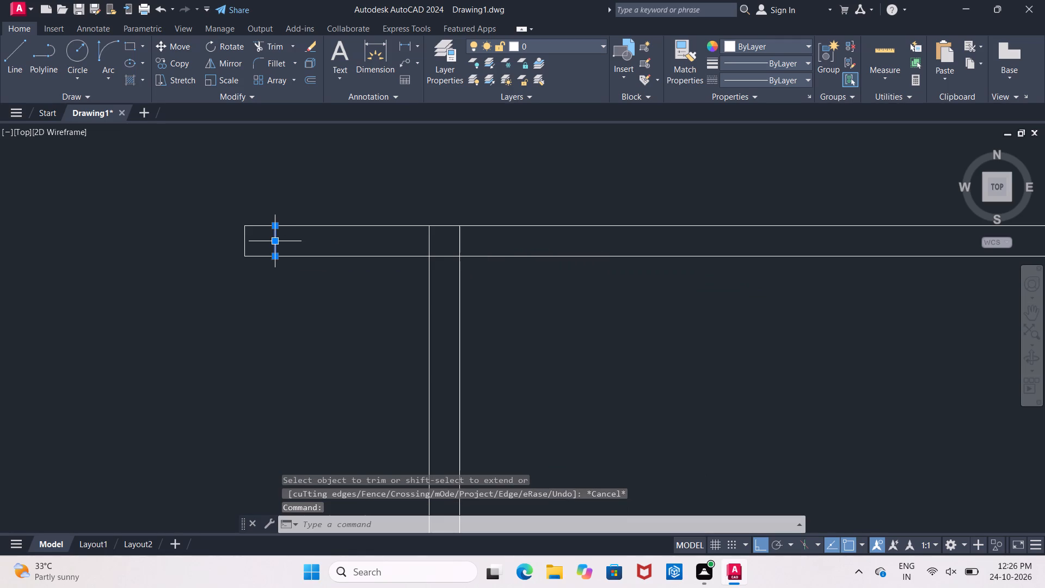
key(Delete)
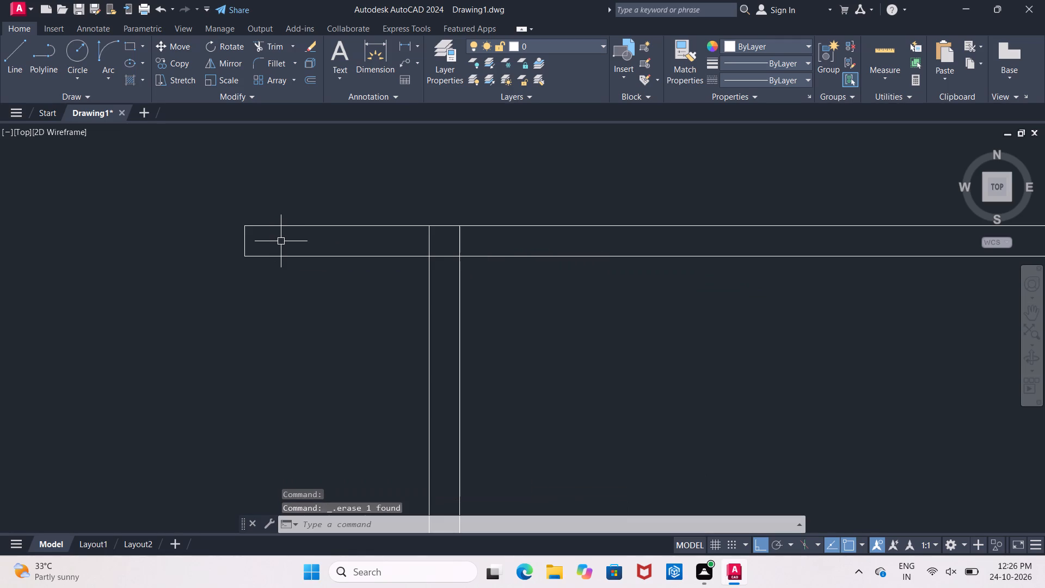
Trim the overlapping lines where the right wall meets the lower and upper horizontal walls of the upper space.
scroll(441, 286, down, 2)
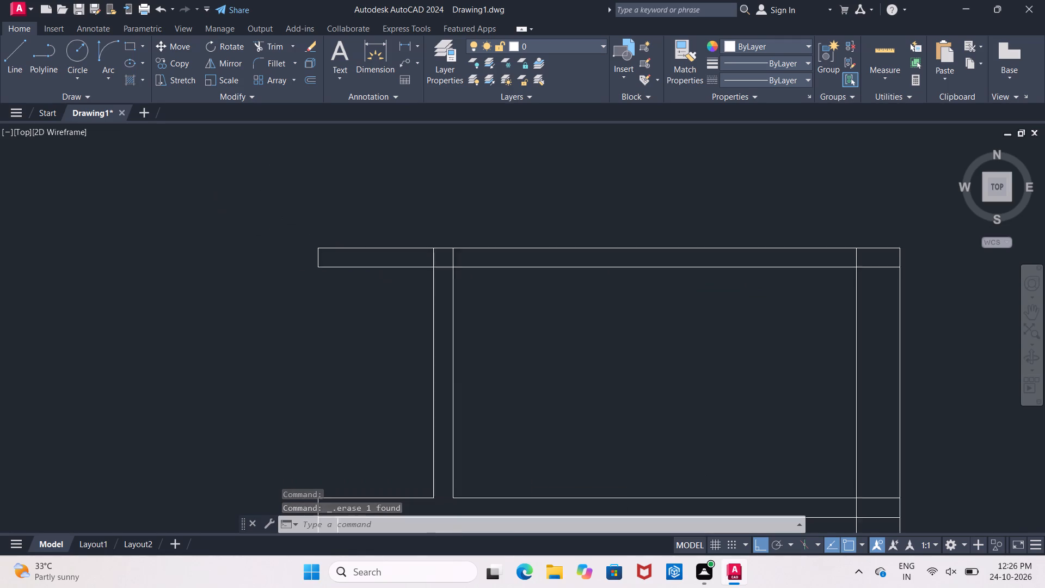
scroll(444, 286, down, 1)
scroll(649, 353, up, 1)
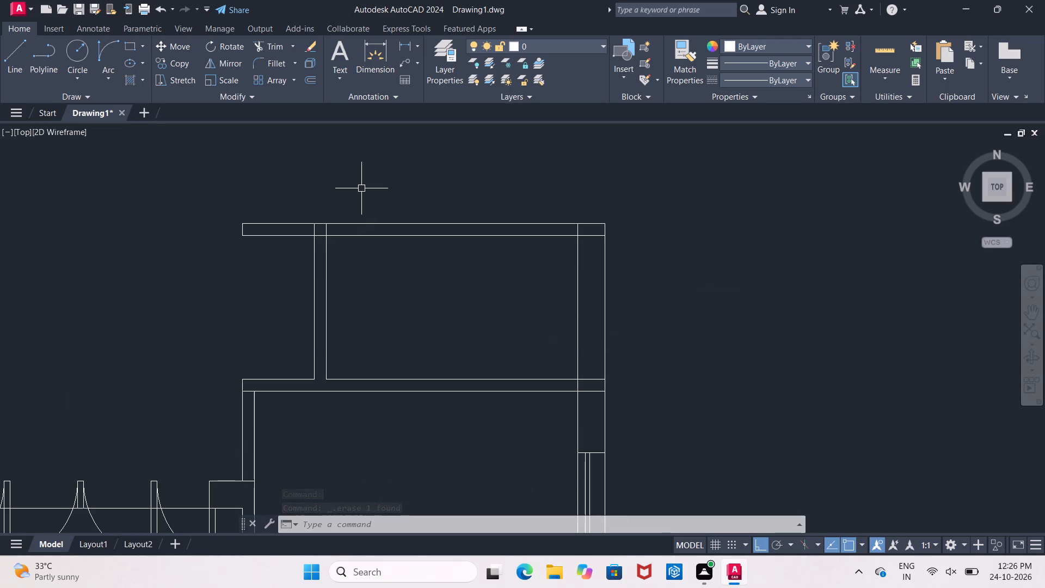
middle_drag(517, 316, 313, 333)
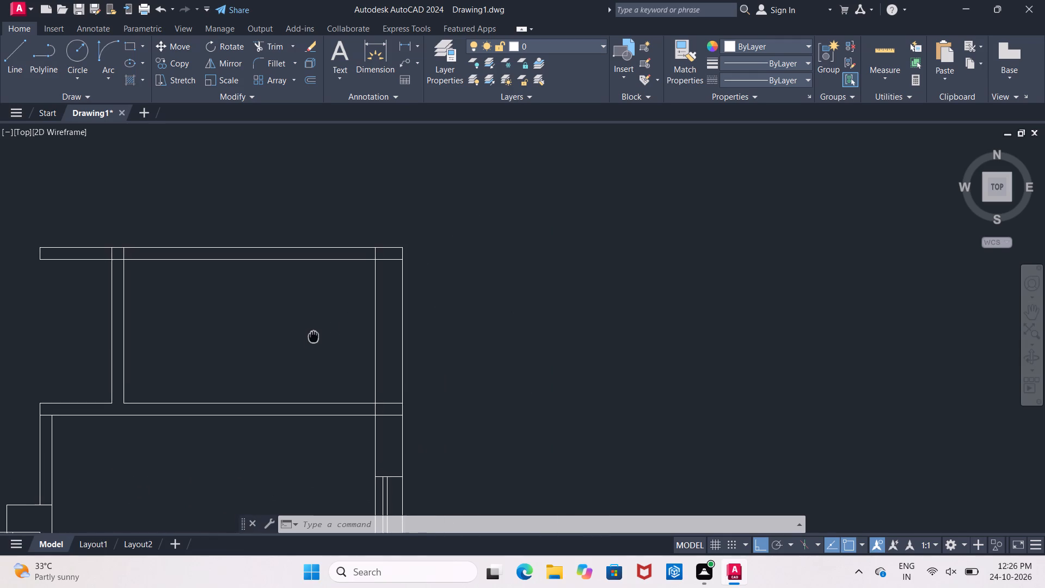
middle_drag(313, 333, 309, 315)
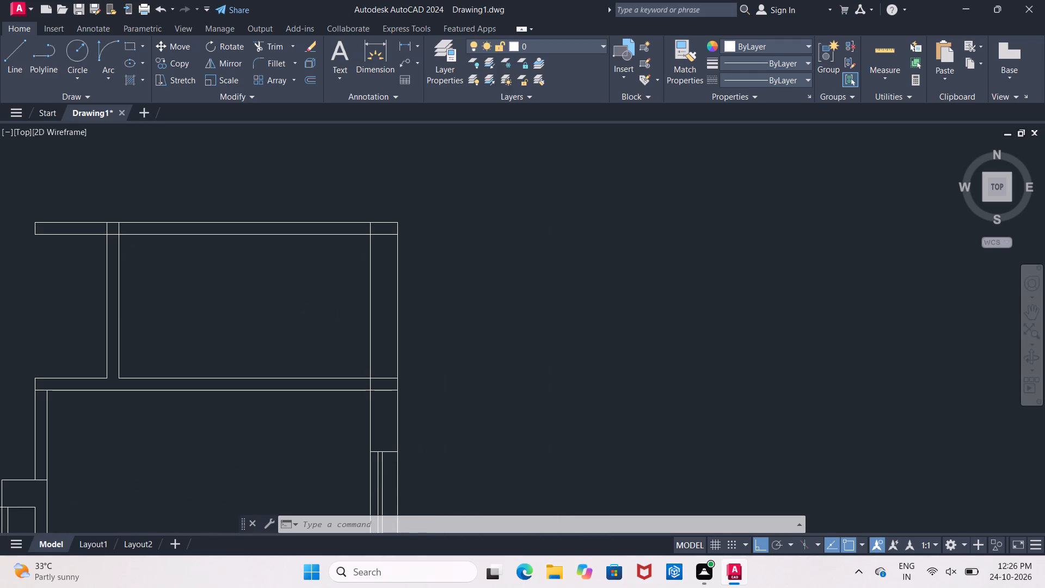
key(Escape)
text(tr)
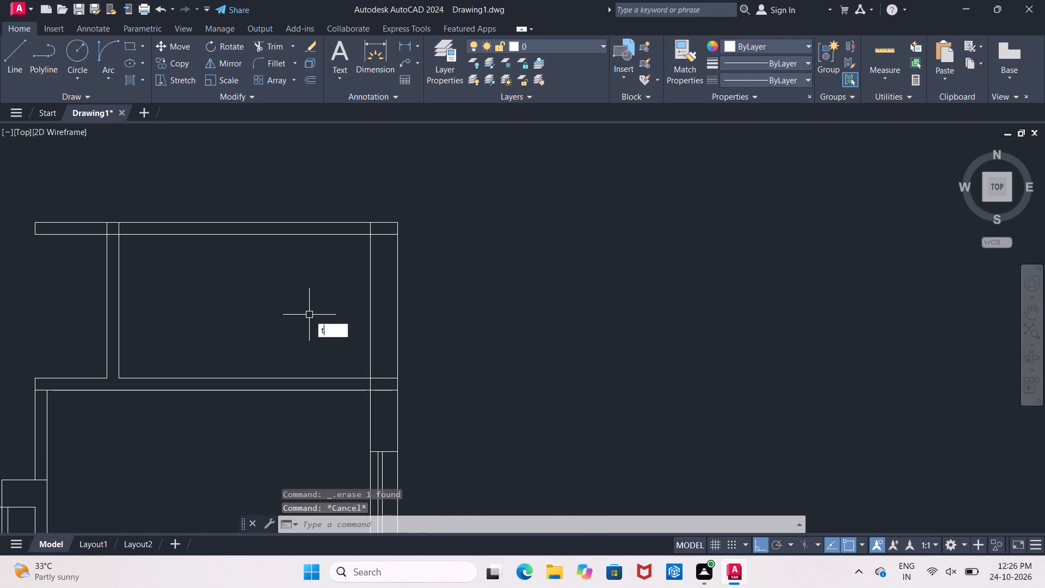
key(space)
key(space)
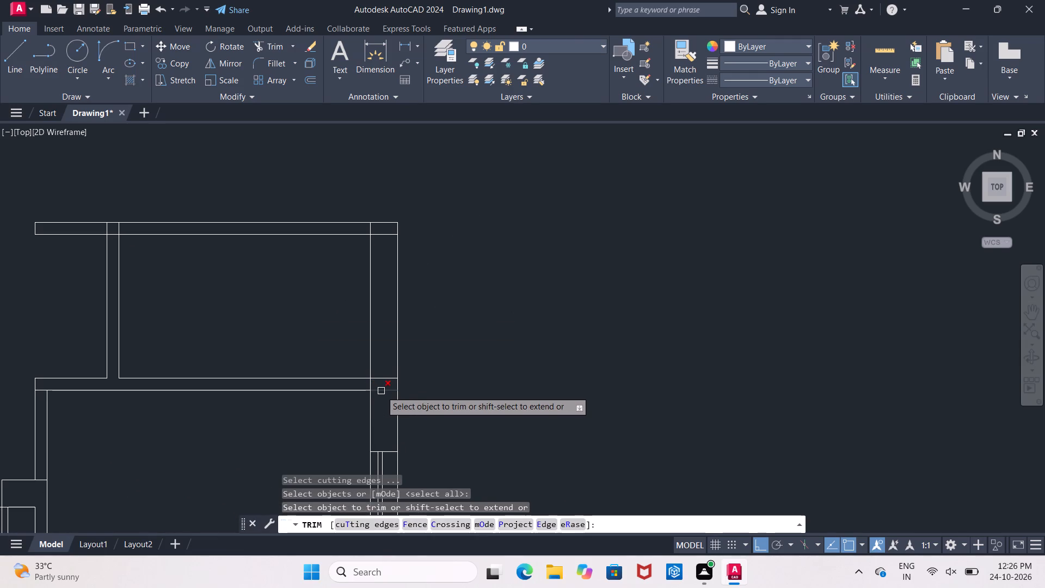
click(381, 391)
click(384, 378)
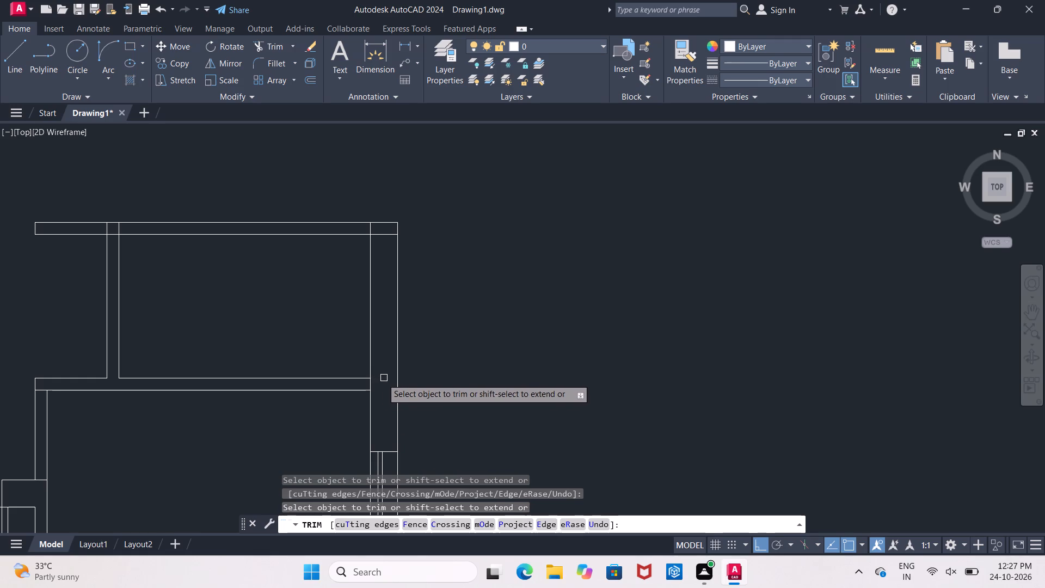
click(370, 383)
click(384, 236)
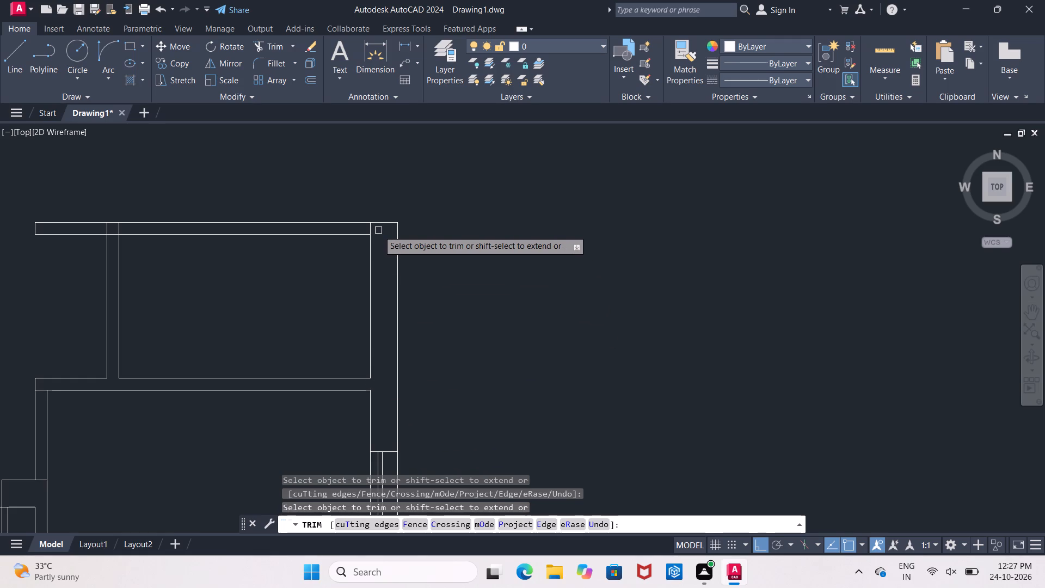
click(370, 229)
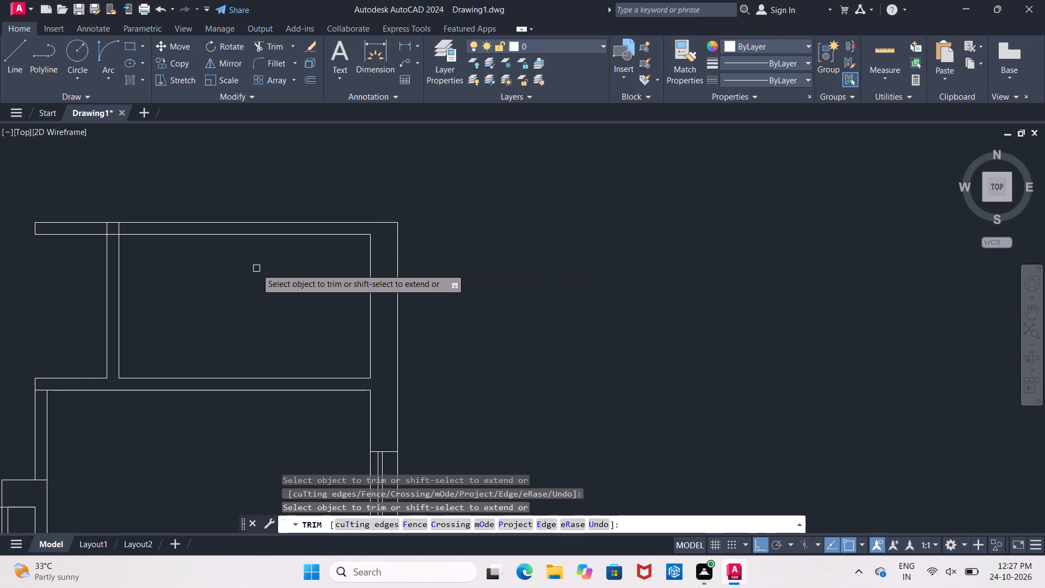
key(Escape)
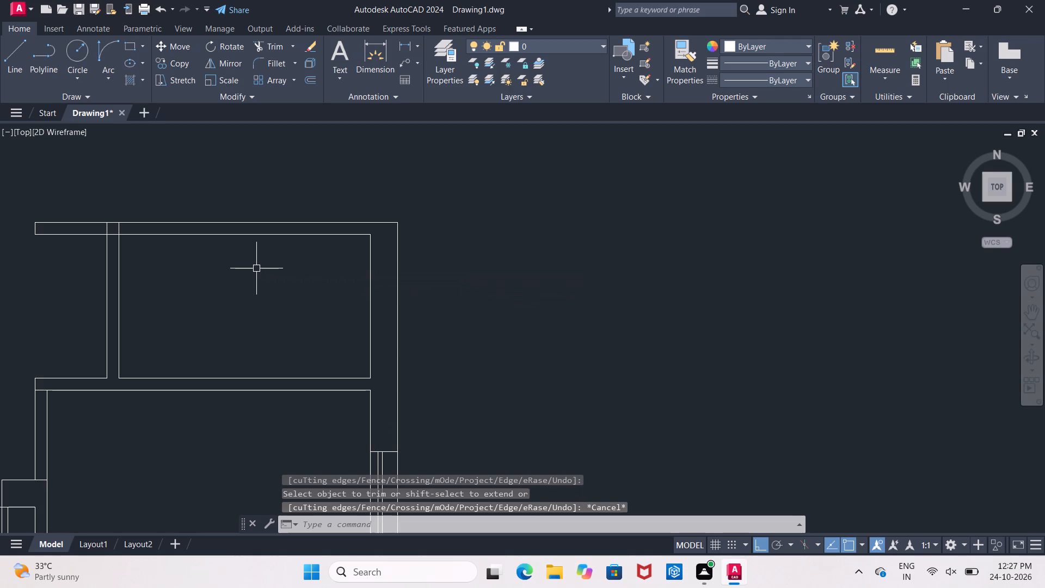
Offset the upper horizontal wall's inner line 2' downward into the upper space.
key(o)
key(Return)
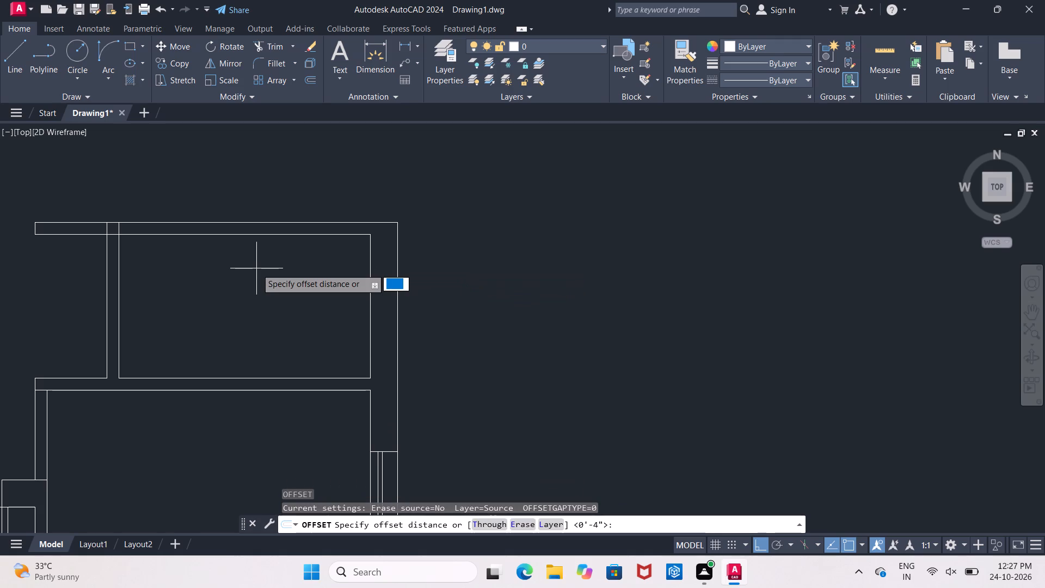
text(22)
key(BackSpace)
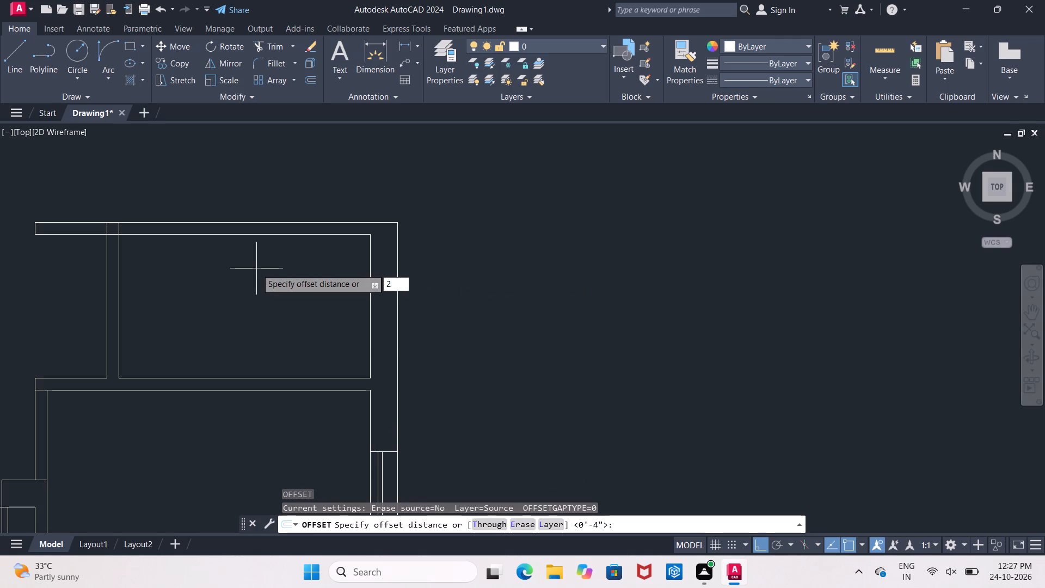
key(apostrophe)
key(Return)
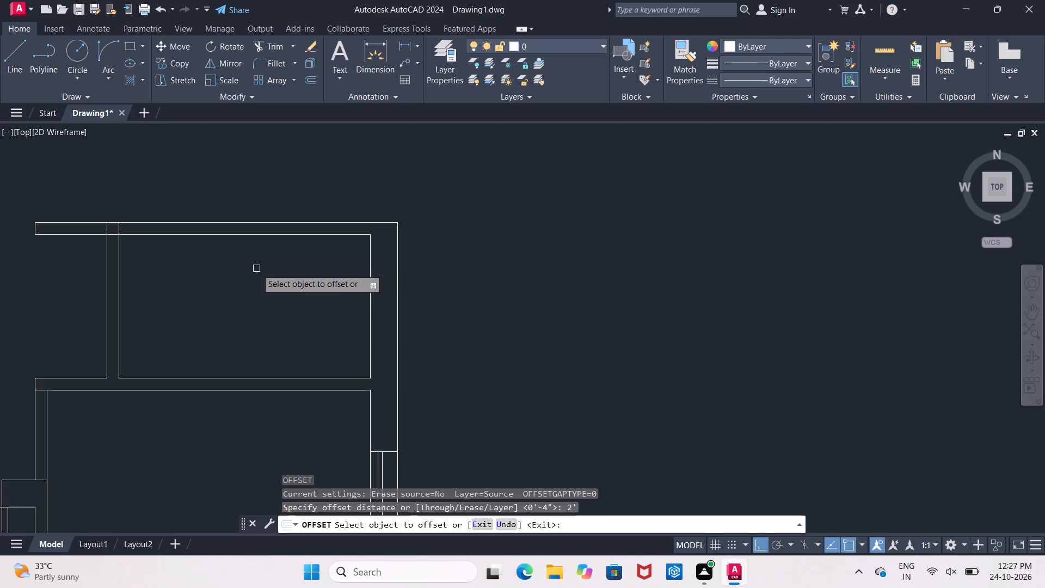
click(318, 234)
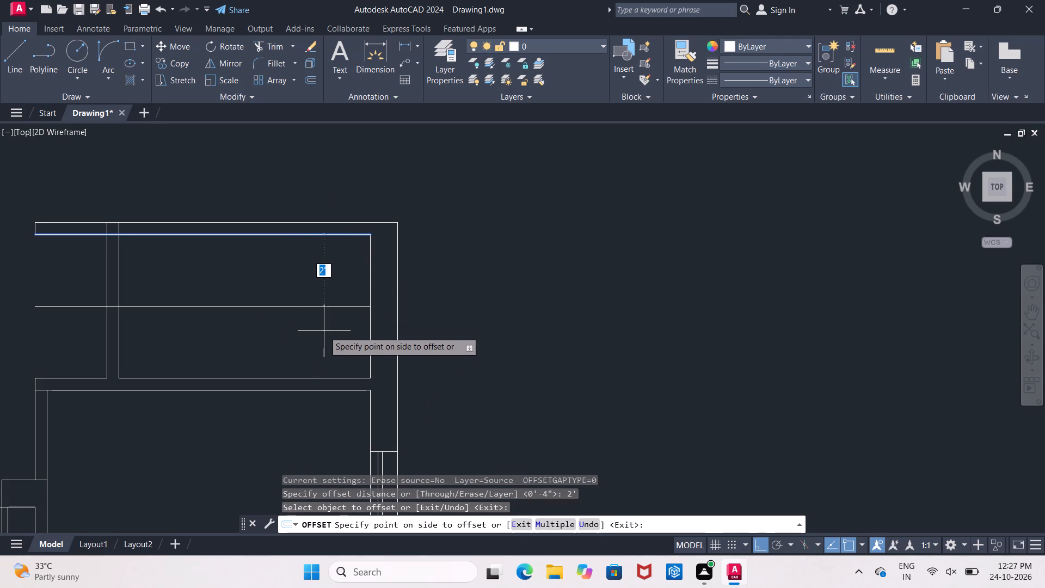
click(322, 357)
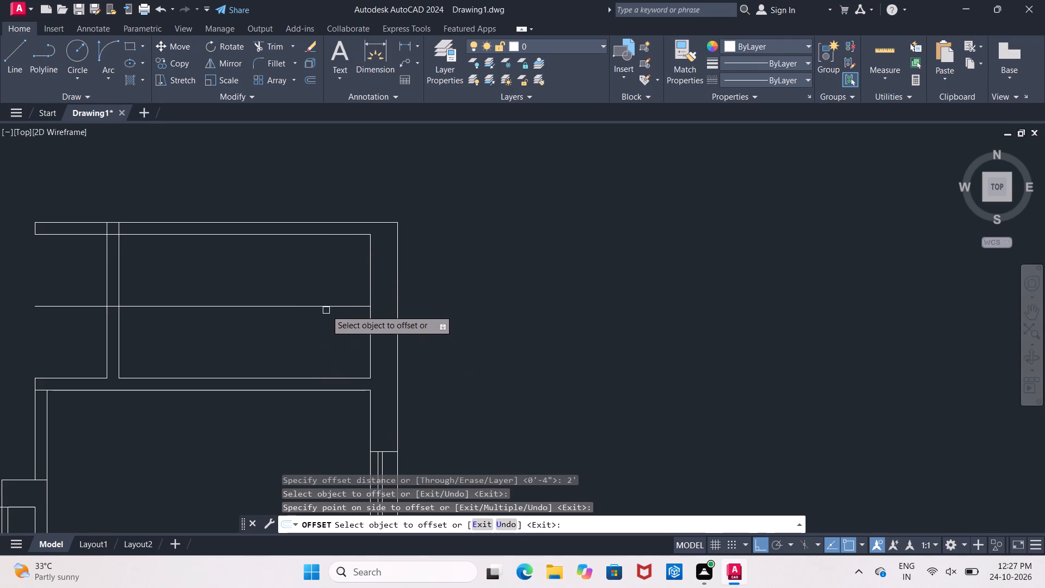
key(Return)
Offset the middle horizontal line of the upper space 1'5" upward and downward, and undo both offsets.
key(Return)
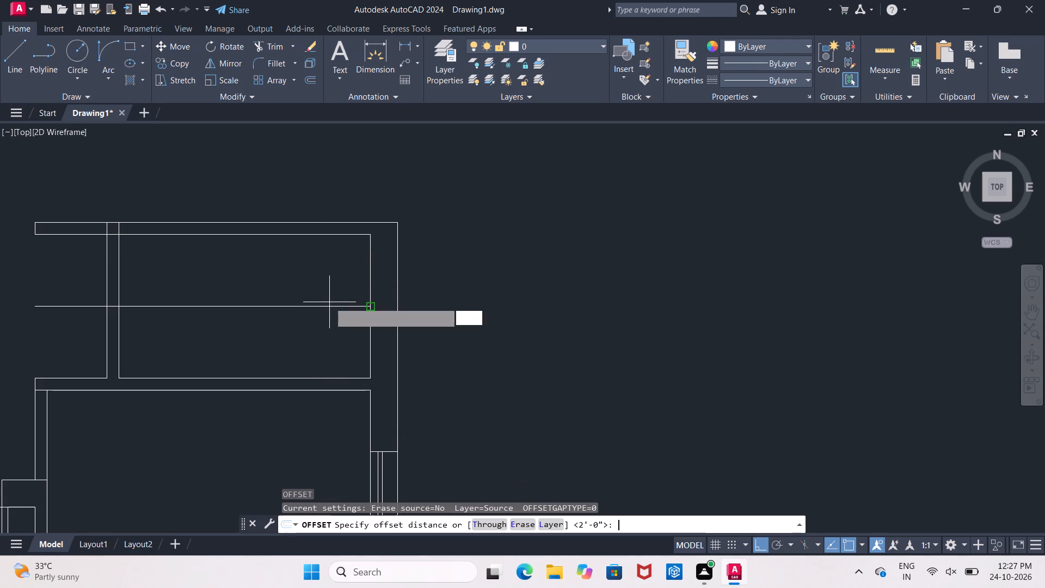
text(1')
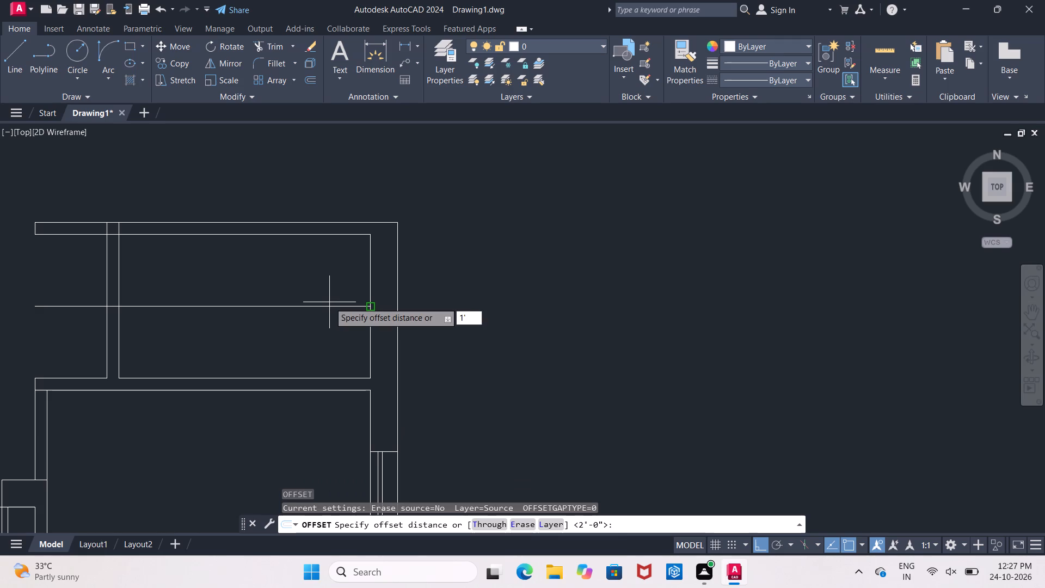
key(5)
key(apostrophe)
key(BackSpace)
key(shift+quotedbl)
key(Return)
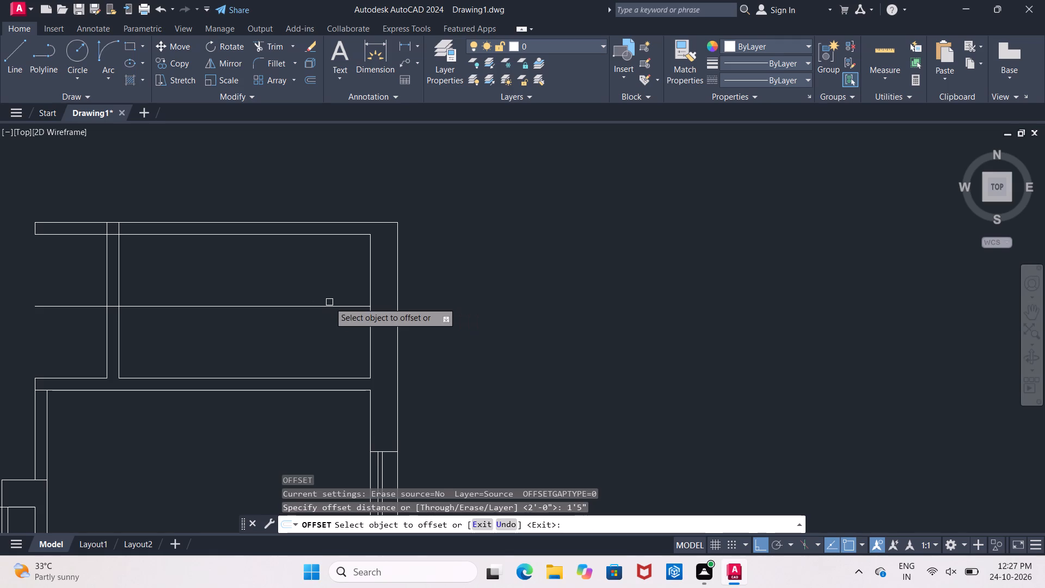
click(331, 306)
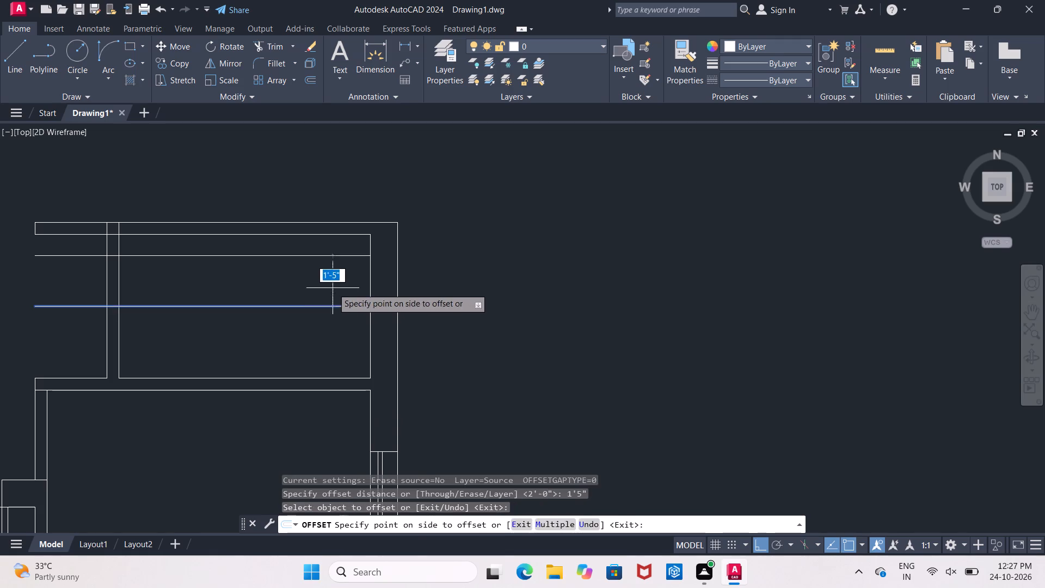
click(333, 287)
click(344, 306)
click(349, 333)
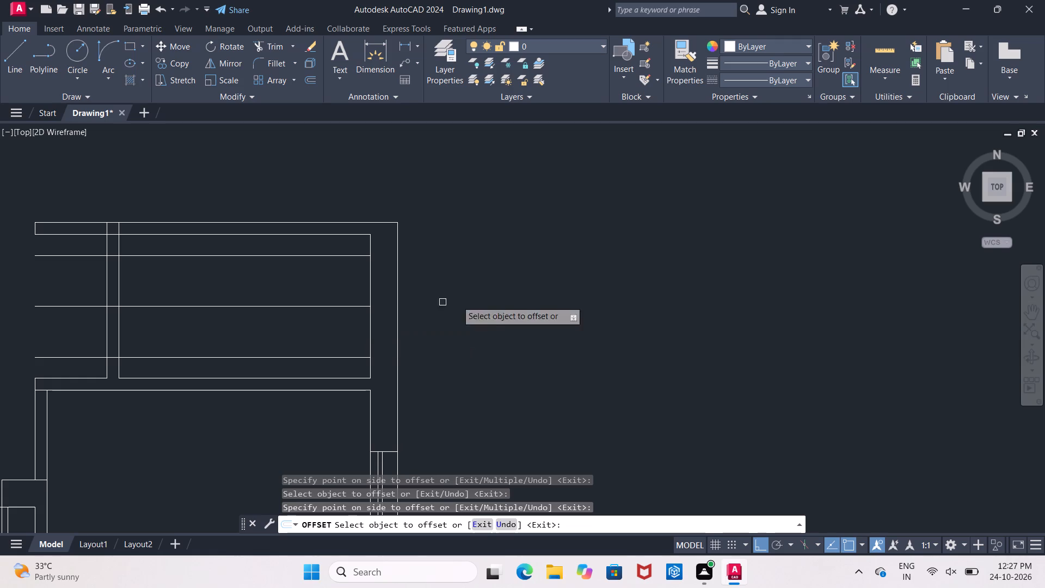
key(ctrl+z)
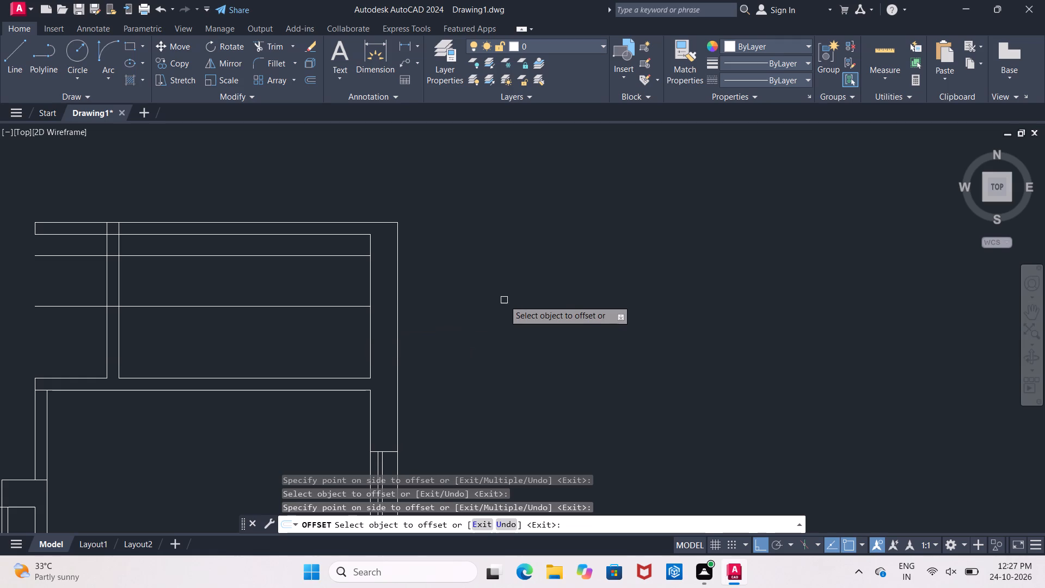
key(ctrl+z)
Offset the middle horizontal line of the upper space 1' upward and 1' downward.
text(1')
key(Return)
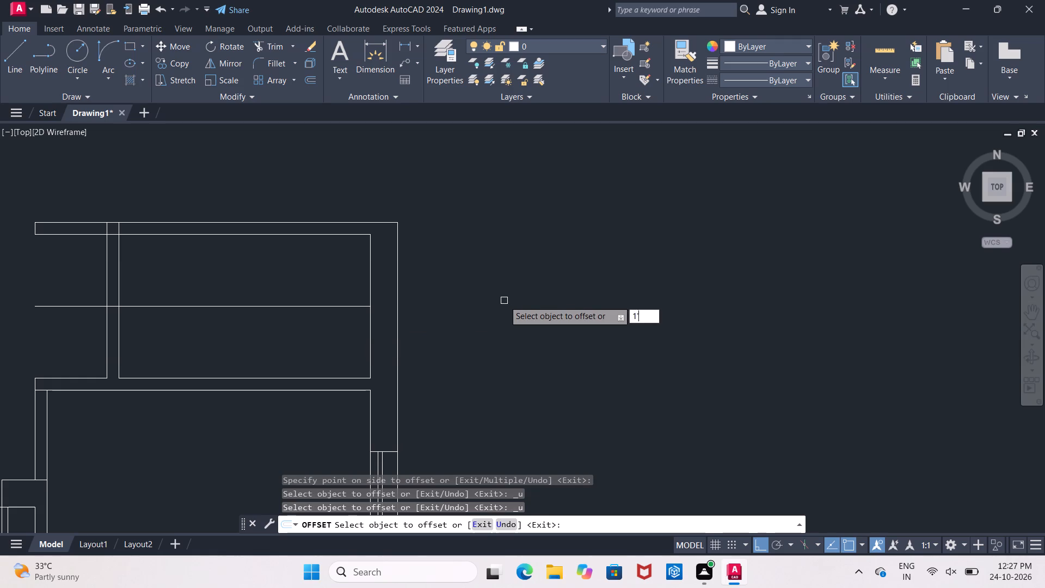
click(329, 308)
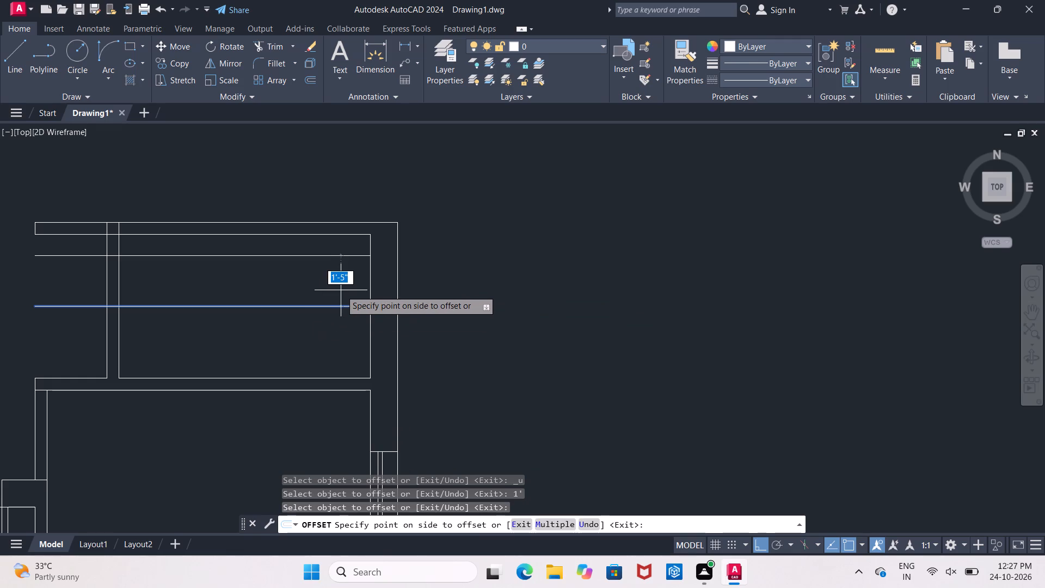
text(1')
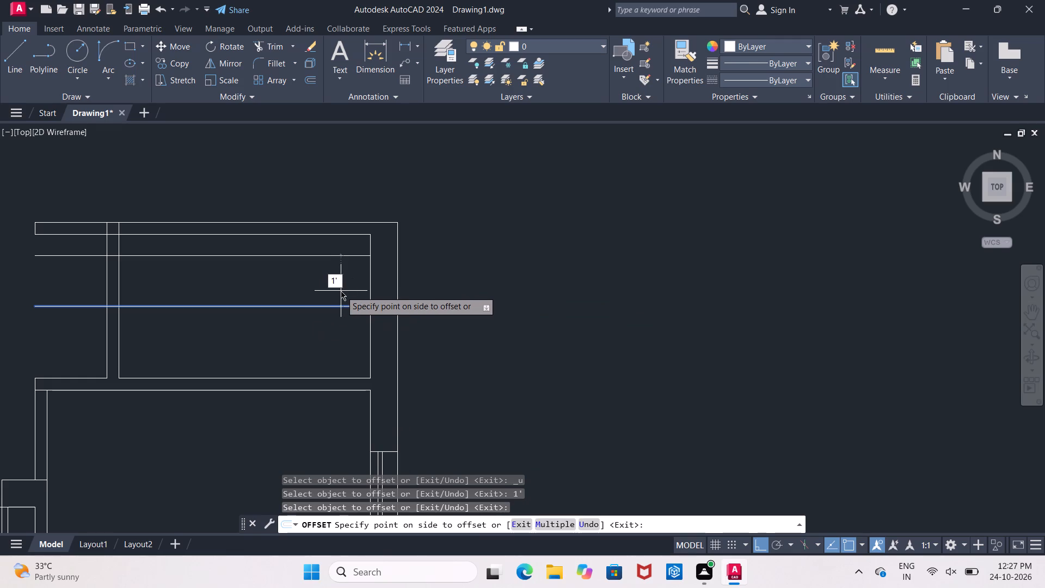
key(Return)
click(340, 309)
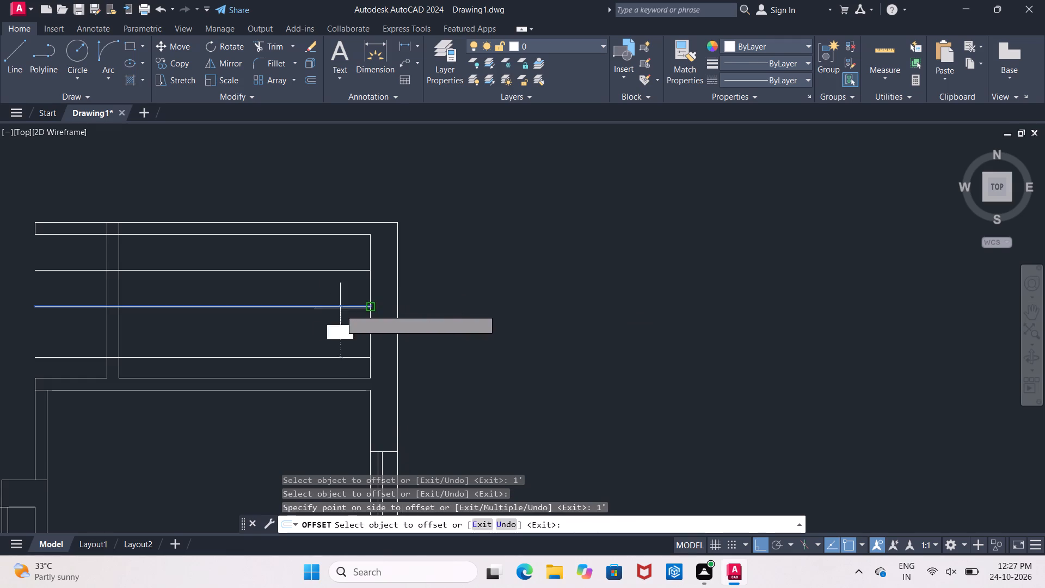
text(1')
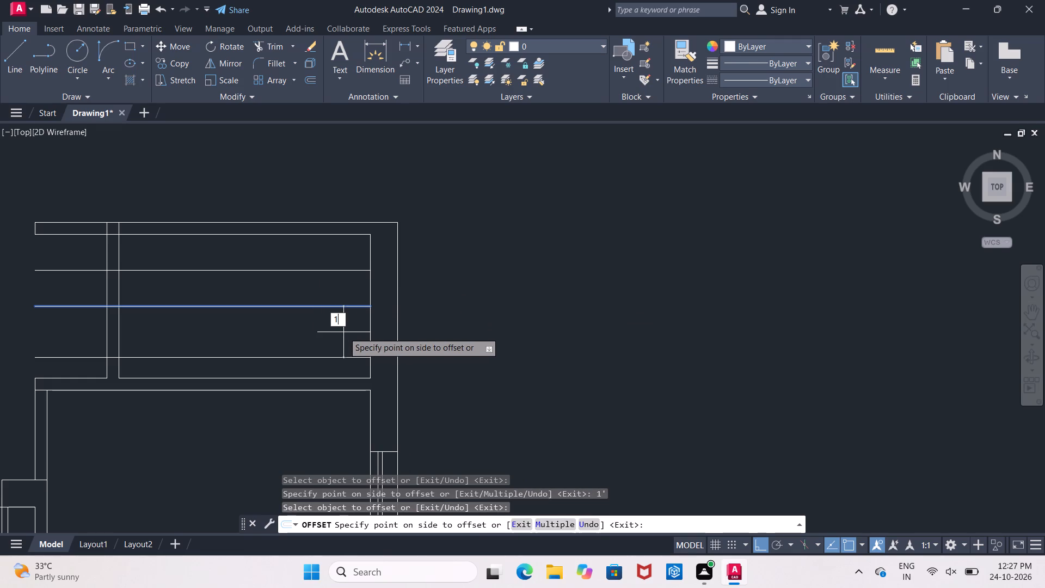
key(Return)
key(Escape)
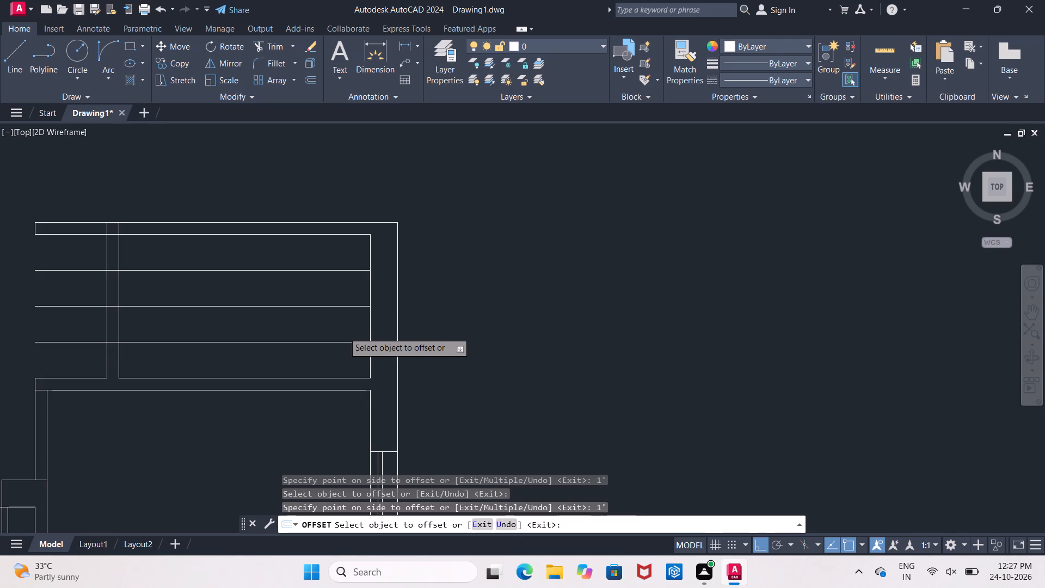
Extend the upper and lower 1' offset lines through the right wall to its outer line.
key(e)
text(x)
key(space)
key(space)
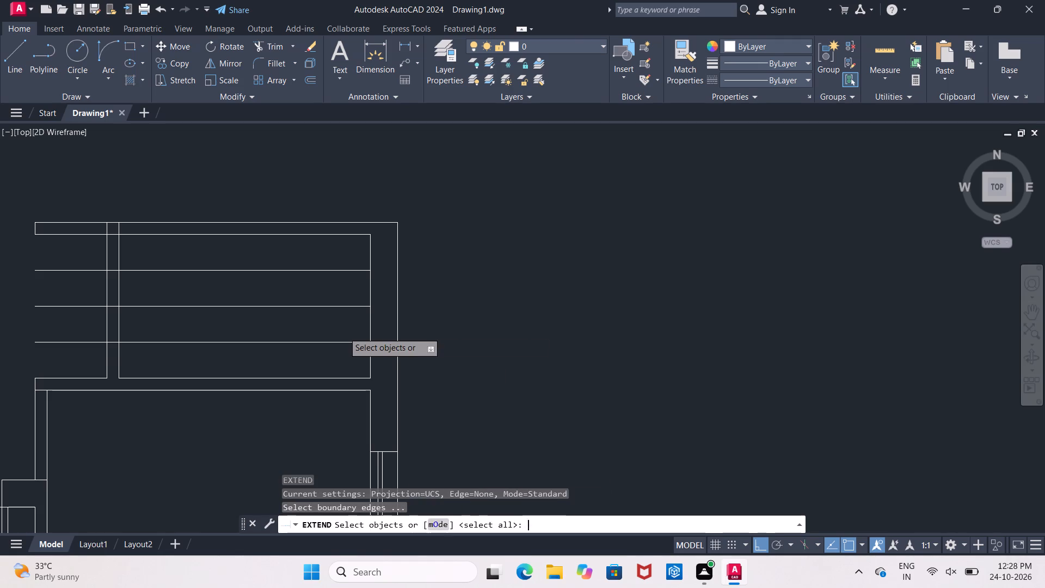
click(327, 269)
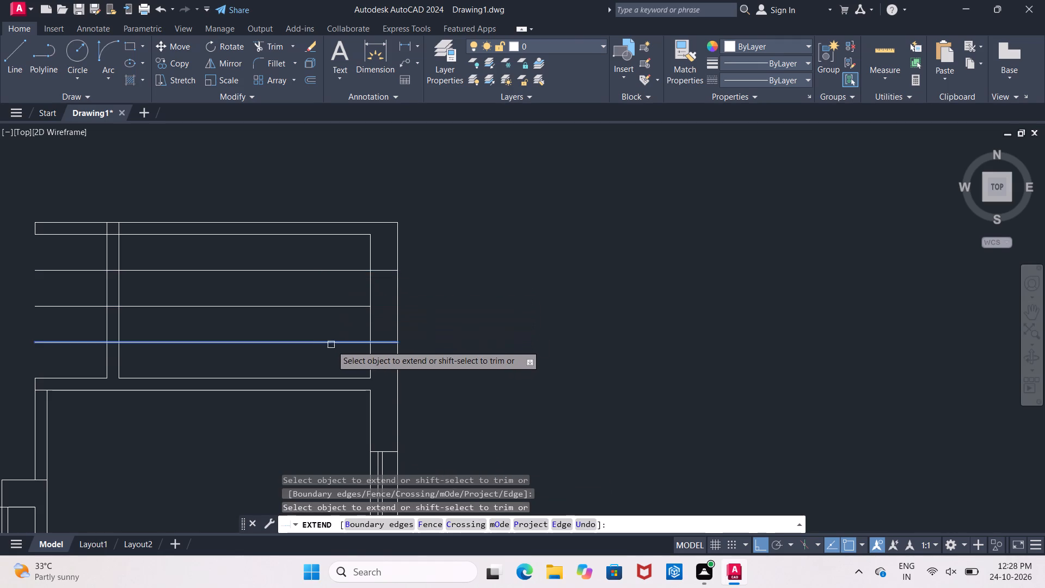
click(343, 341)
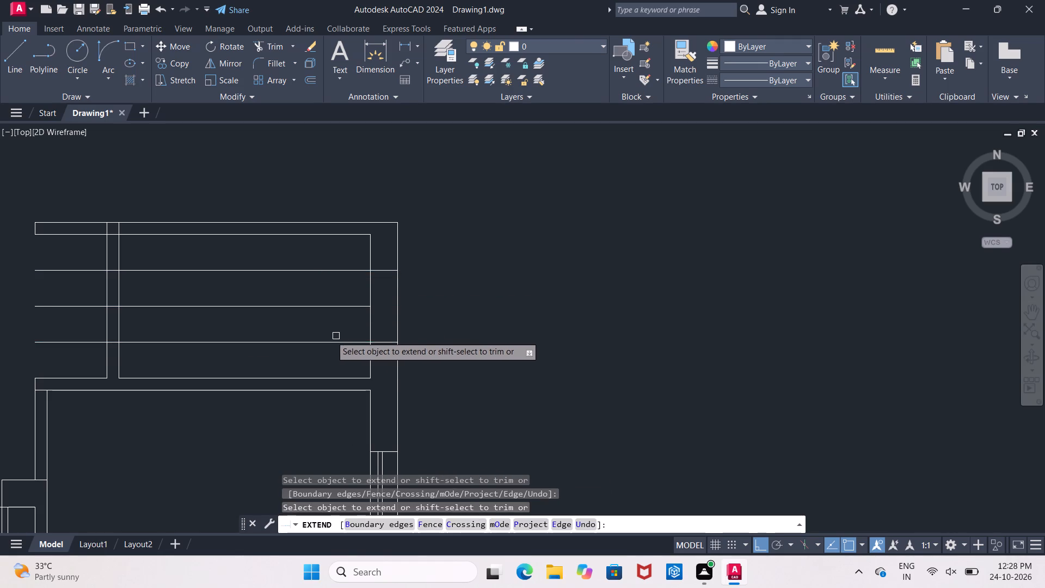
Trim the three horizontal lines to the left of the partition and within its thickness, ending them at its right face.
shift+click(83, 255)
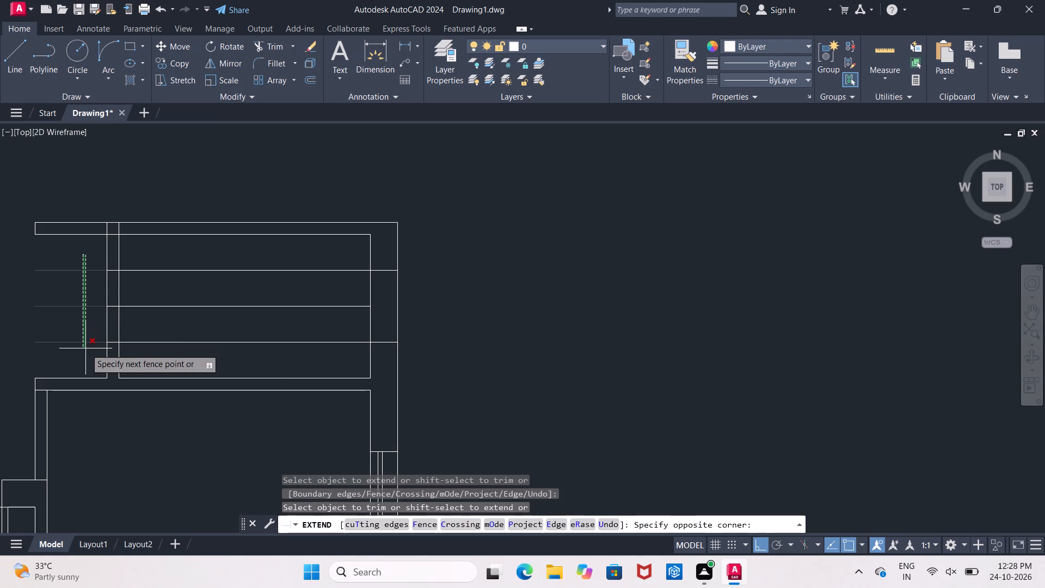
shift+click(85, 348)
shift+scroll(117, 267, up, 2)
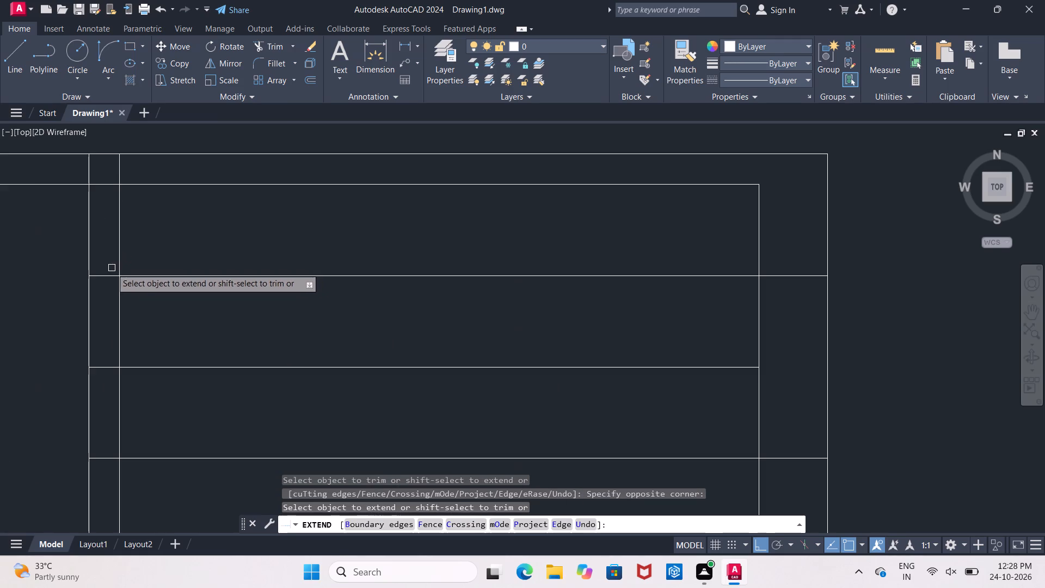
shift+click(111, 268)
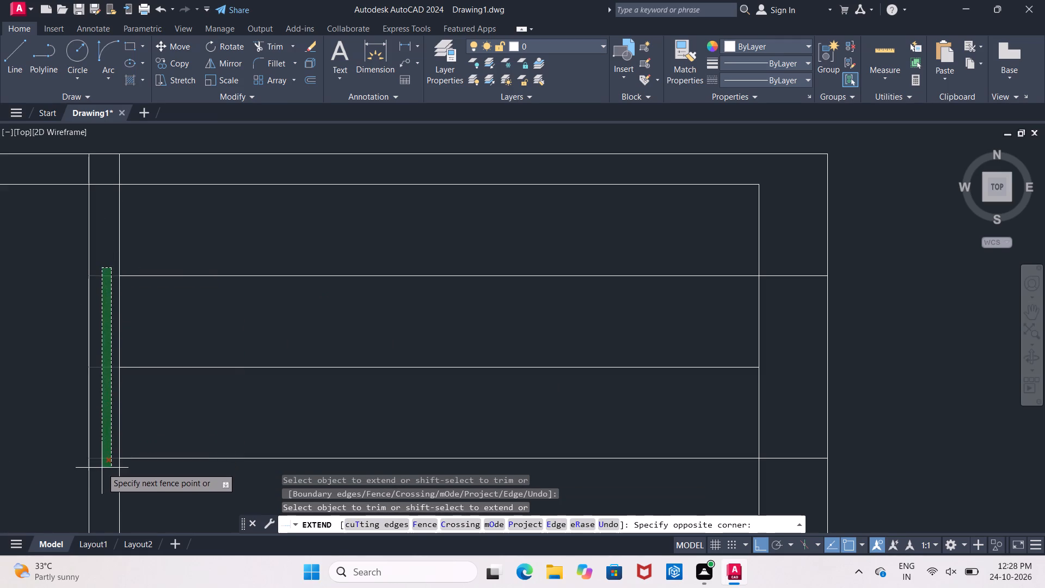
shift+click(102, 468)
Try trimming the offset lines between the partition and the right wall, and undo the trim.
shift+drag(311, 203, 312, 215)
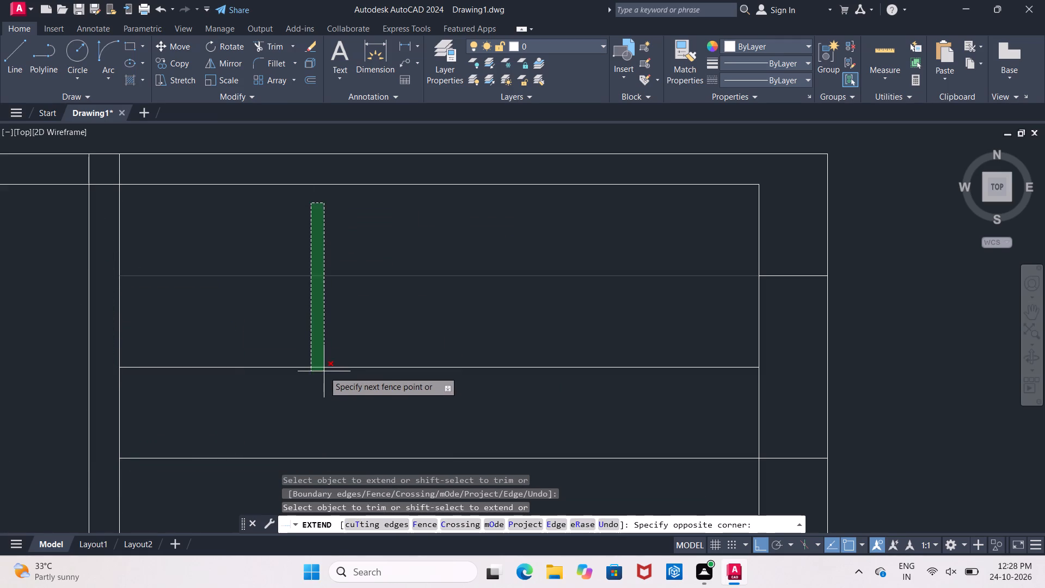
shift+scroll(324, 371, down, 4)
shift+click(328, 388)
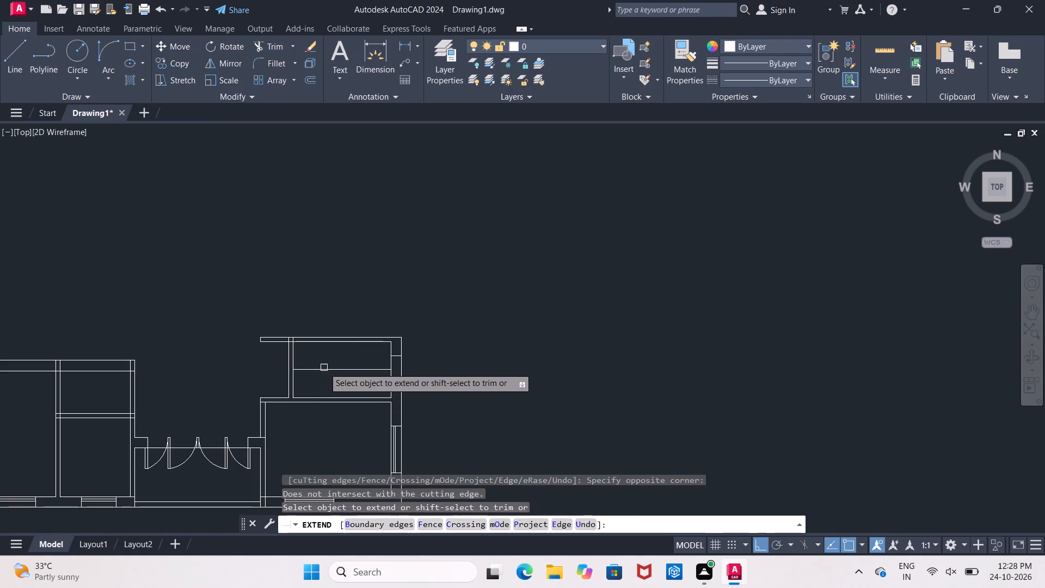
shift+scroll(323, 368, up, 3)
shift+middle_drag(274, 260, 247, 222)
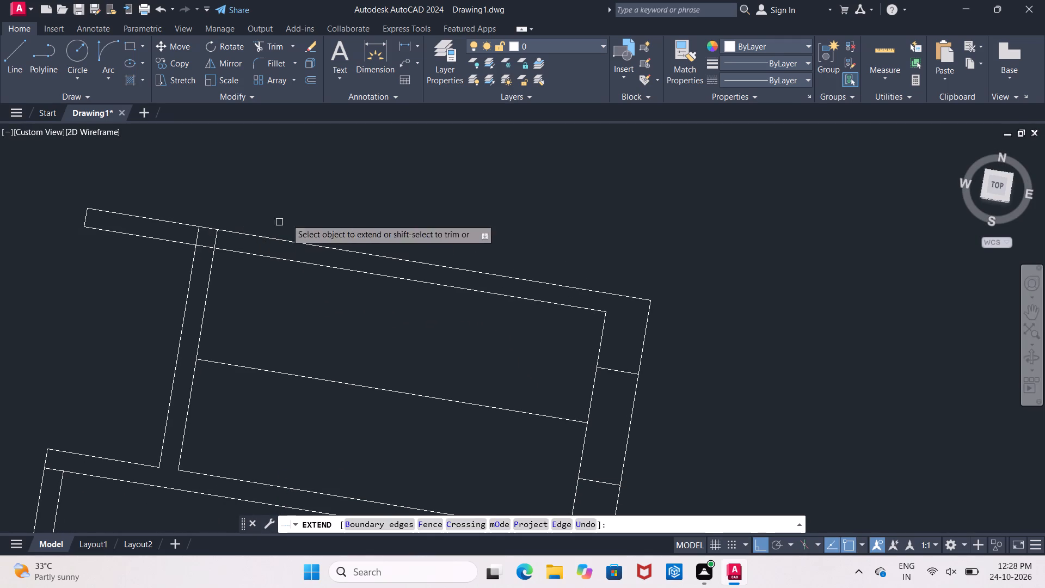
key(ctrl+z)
Trim the upper and lower offset lines inside the upper space, leaving only the short jamb lines within the right wall.
scroll(346, 182, down, 3)
scroll(429, 203, up, 1)
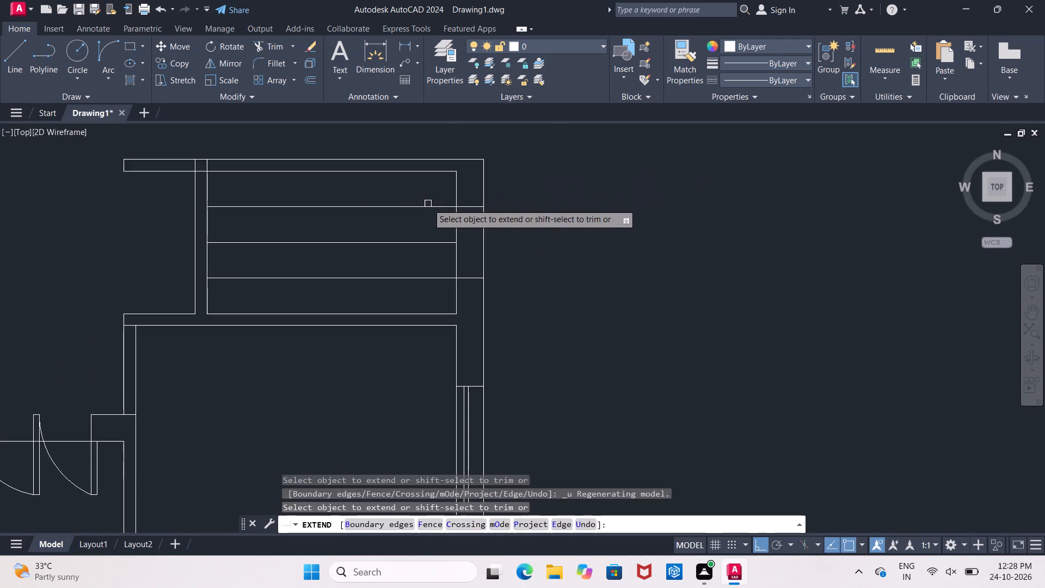
scroll(428, 204, up, 1)
shift+drag(367, 191, 370, 258)
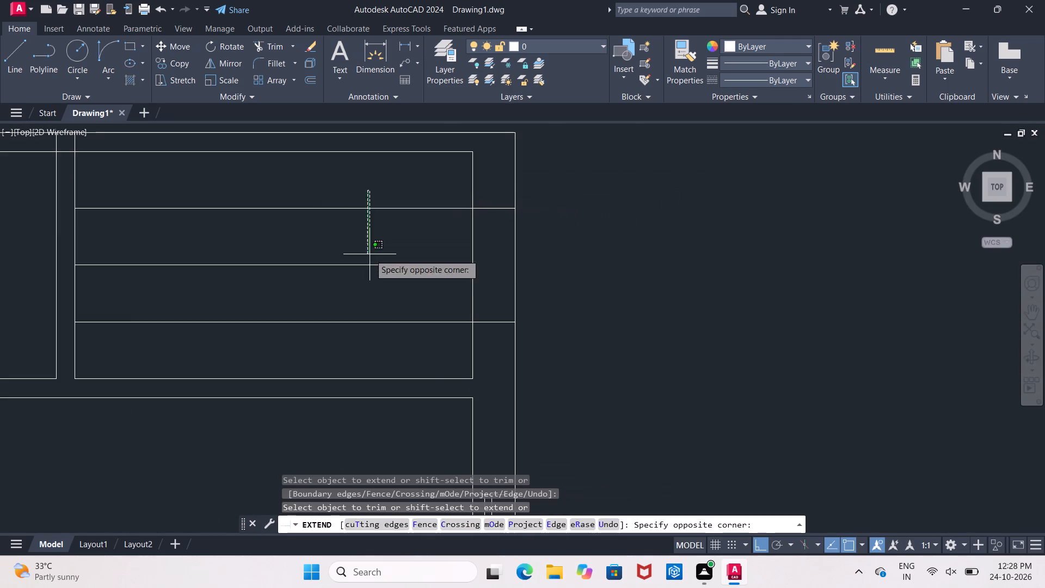
shift+drag(370, 258, 364, 328)
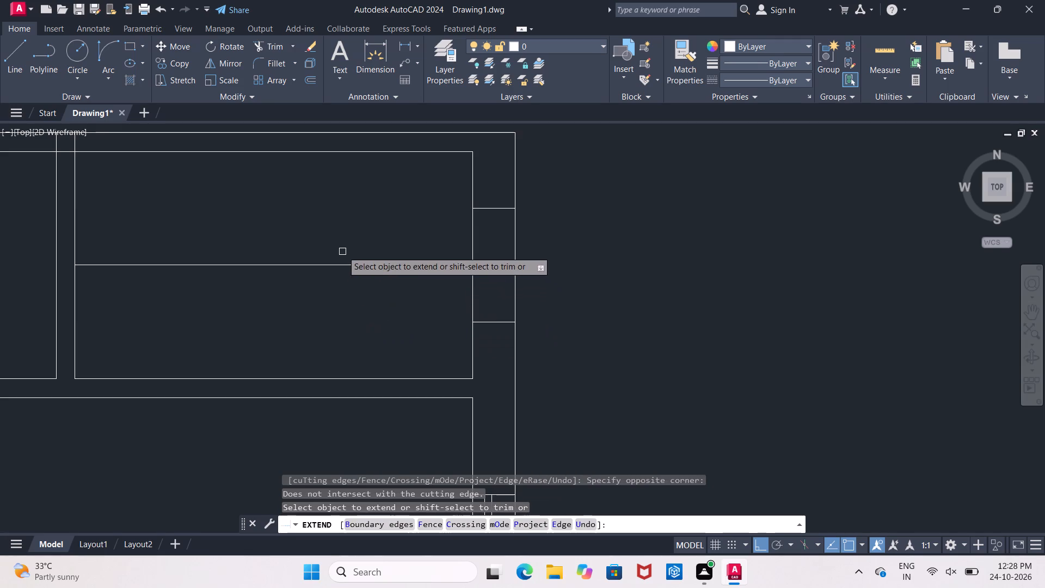
Erase the middle horizontal line of the upper space.
click(340, 266)
key(Escape)
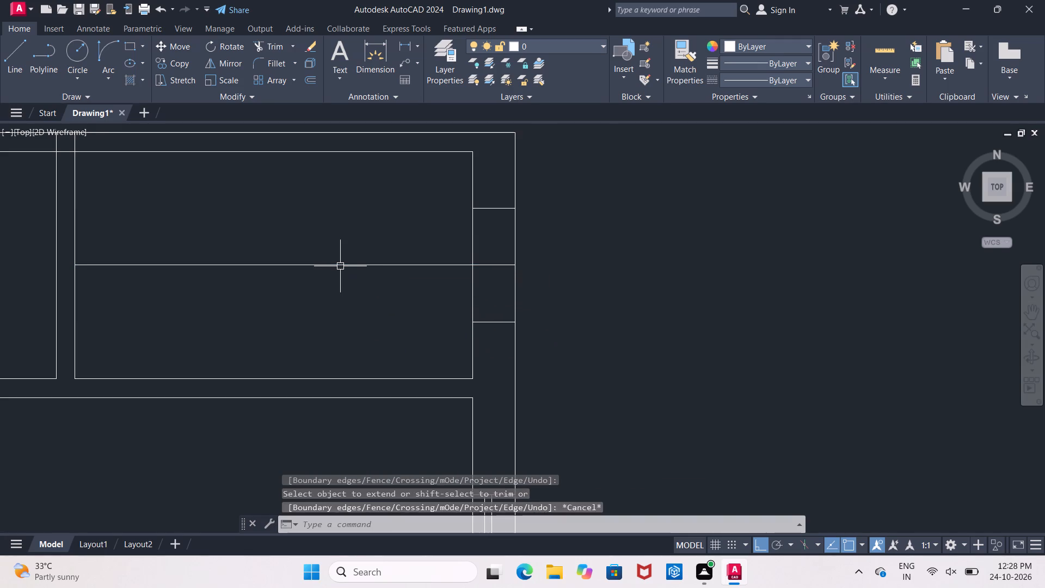
click(340, 266)
key(Delete)
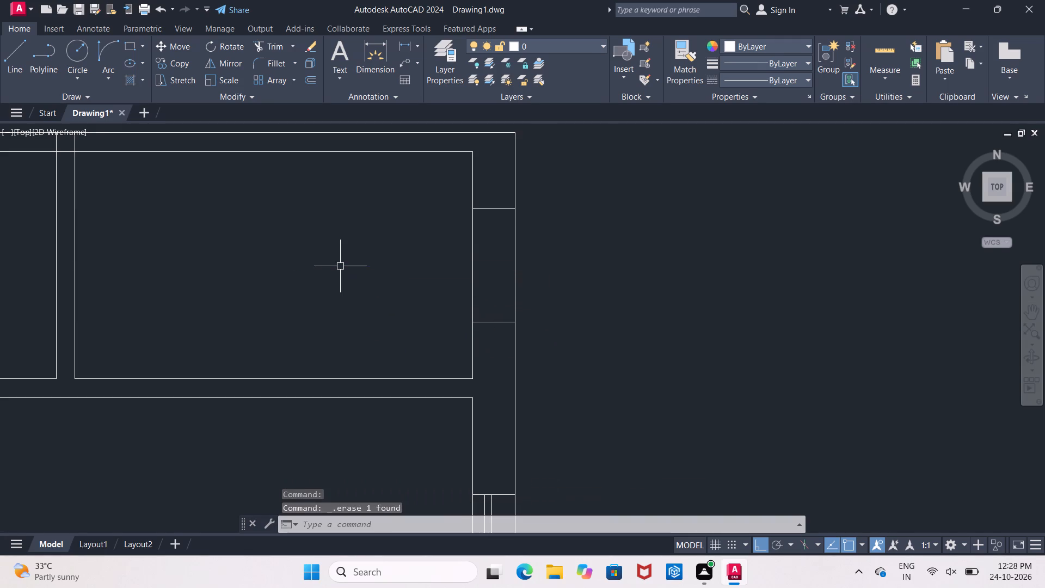
Offset the right wall's inner line in the upper space 2.5" outward into the wall thickness.
key(o)
key(Return)
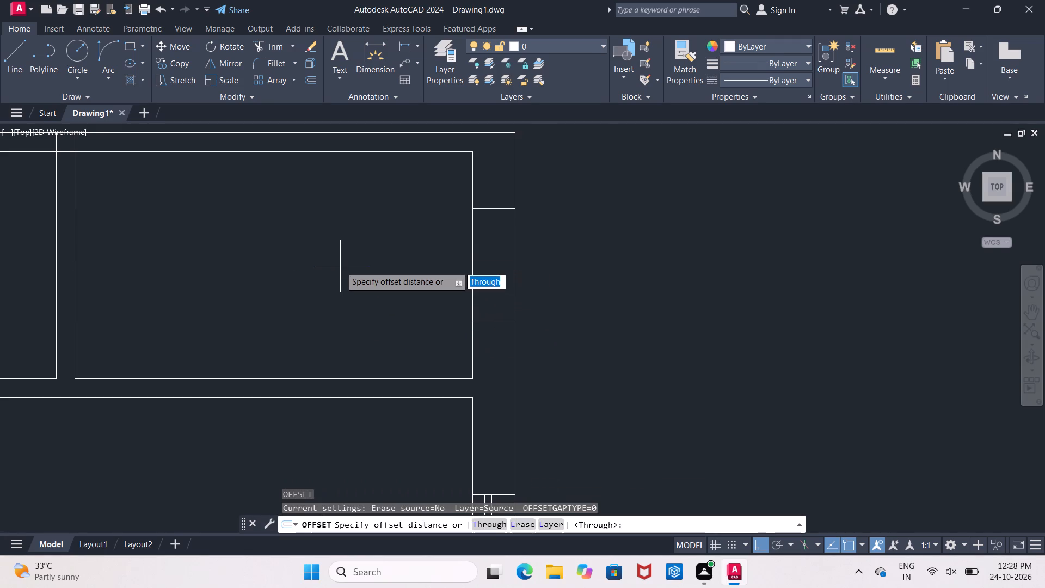
text(2.5")
key(Return)
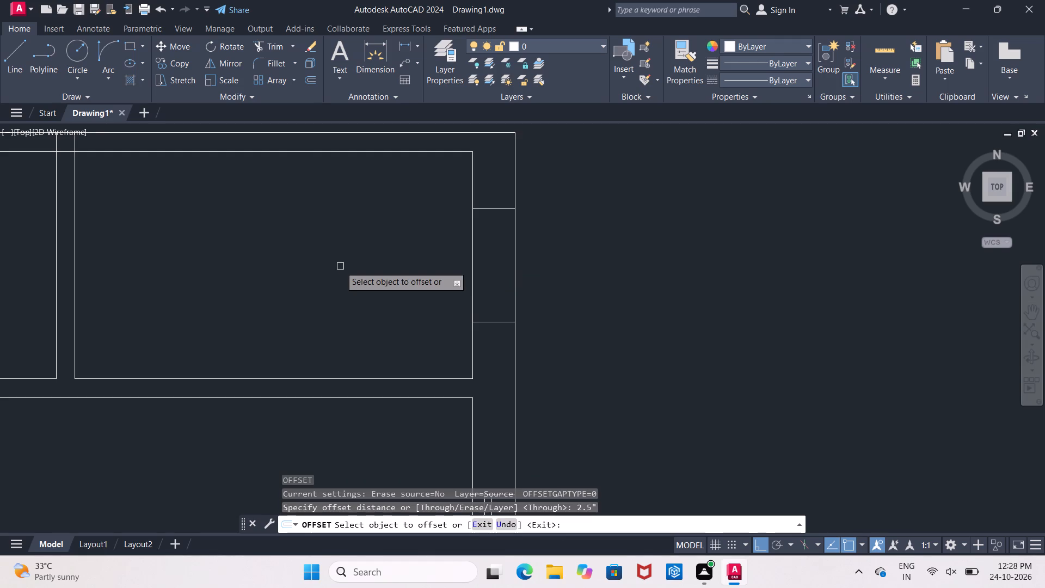
click(472, 242)
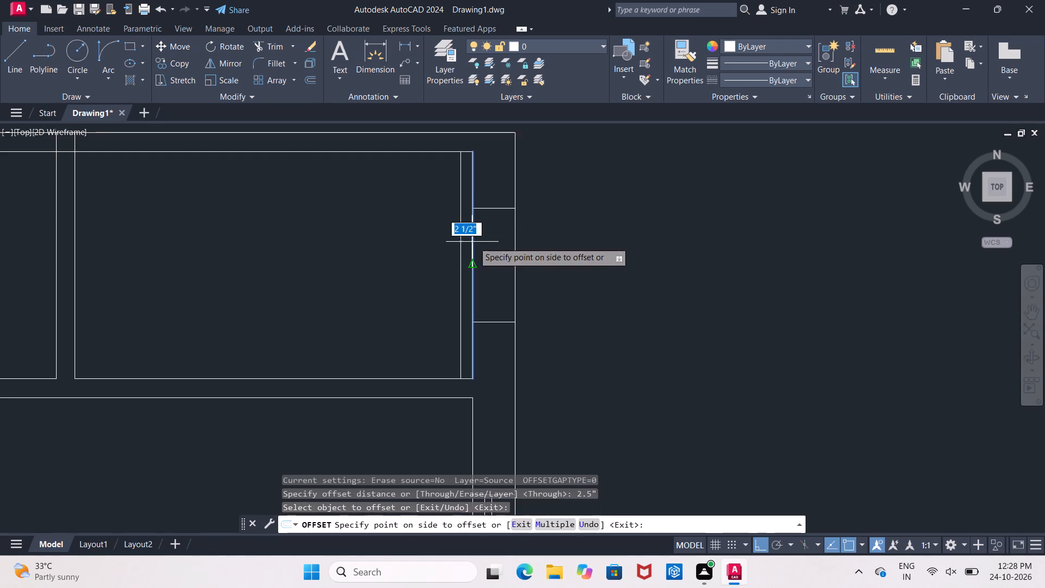
click(481, 242)
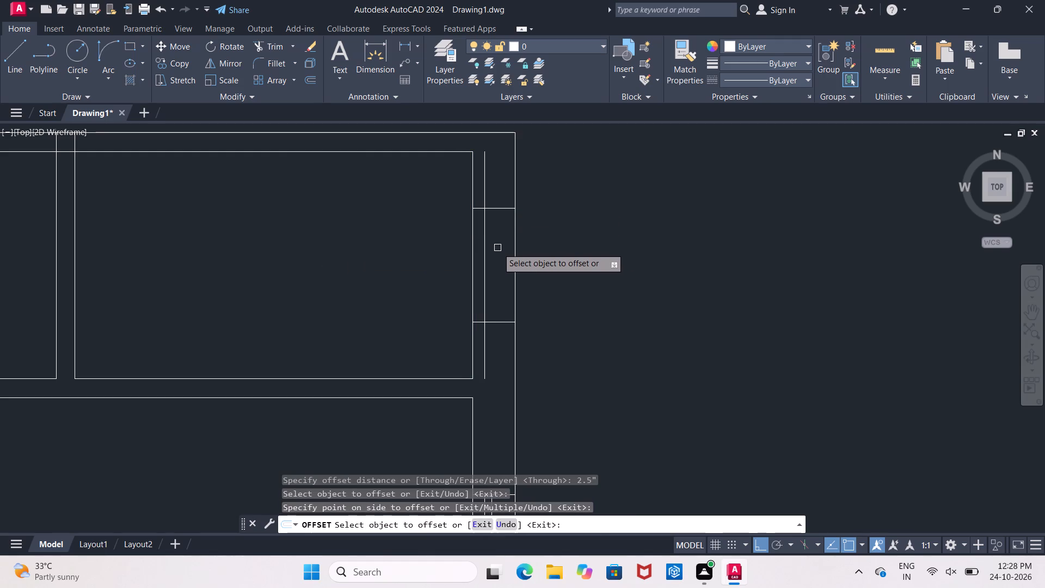
key(Return)
Offset the new vertical line inside the right wall 1.5" further outward to form the window's second line.
key(Return)
text(1.5")
key(Return)
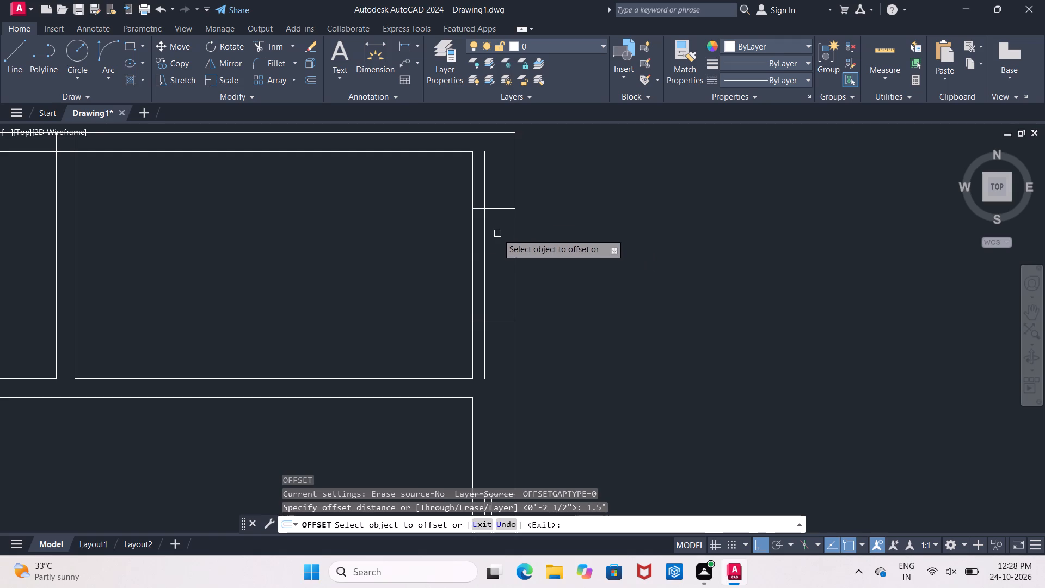
click(485, 262)
click(493, 265)
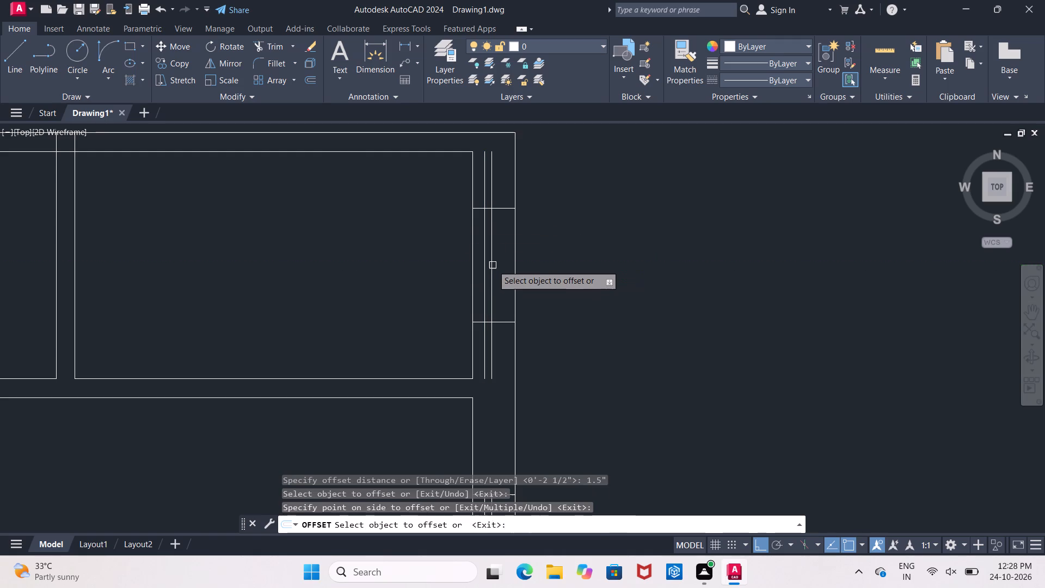
key(Escape)
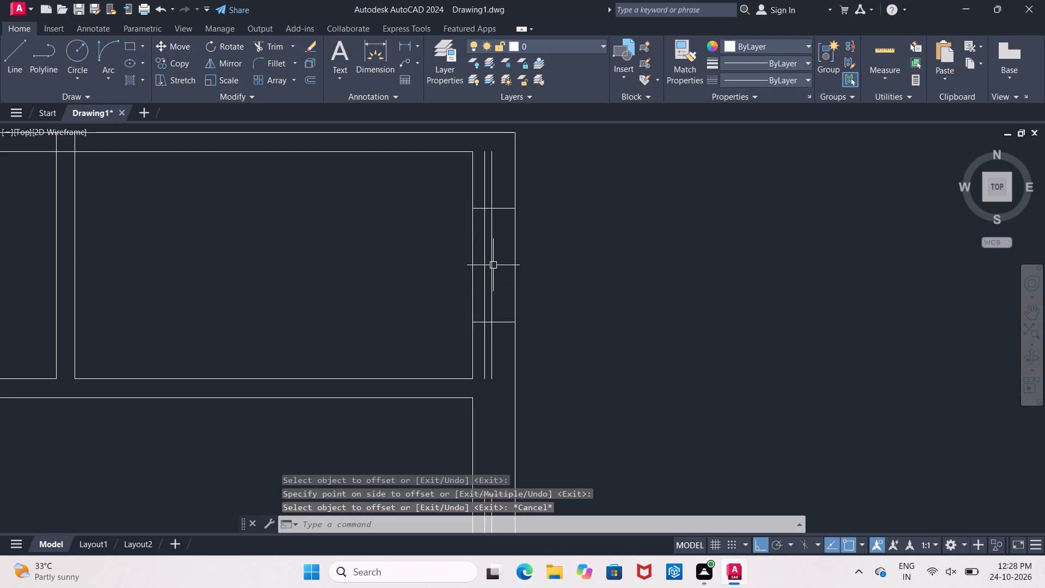
Trim the two window lines back to the jambs and cut the right wall's inner and outer lines across the opening.
text(tr)
key(space)
key(space)
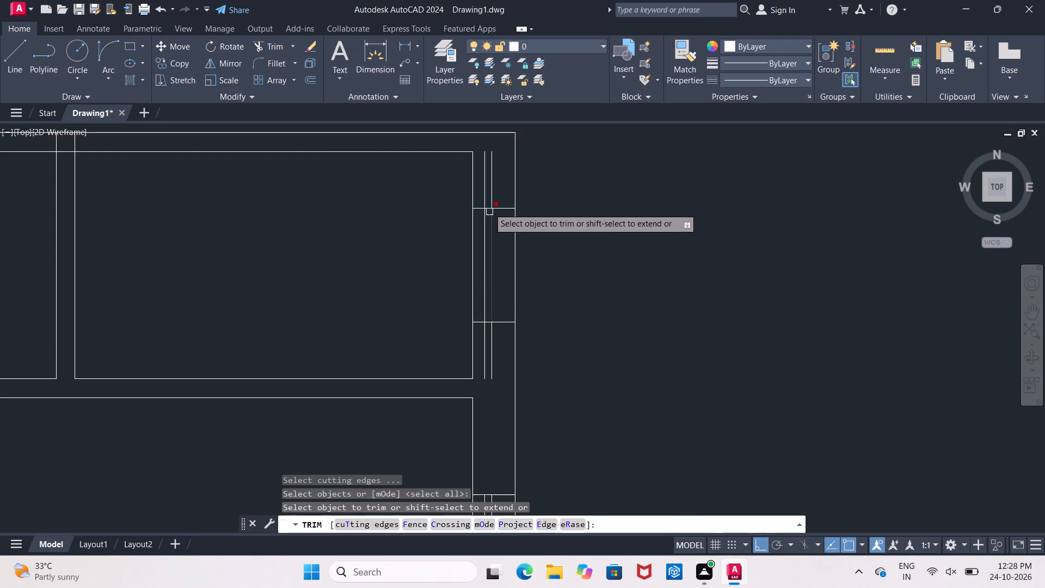
click(484, 195)
click(489, 191)
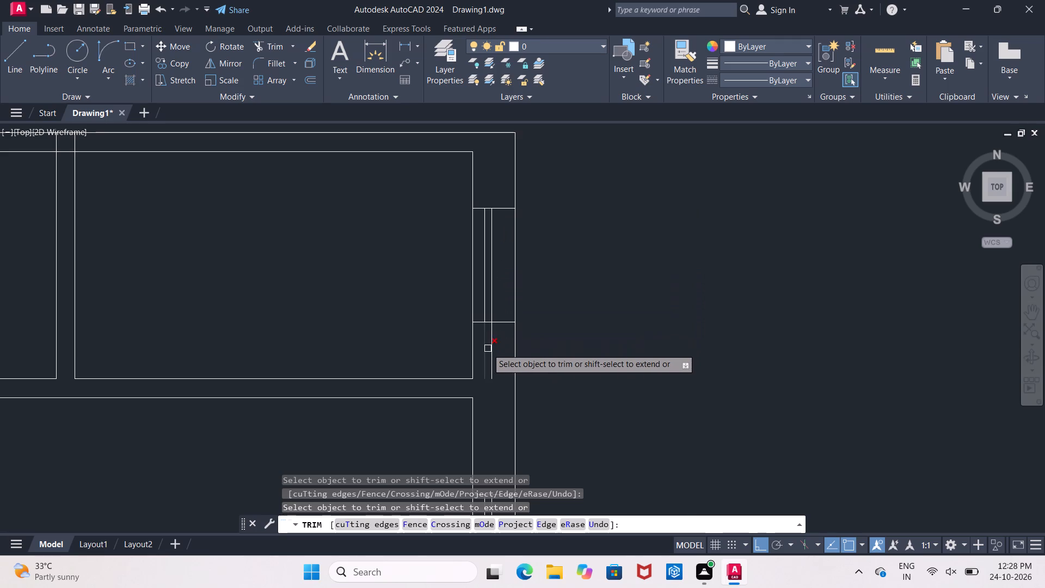
click(487, 348)
click(491, 337)
click(469, 253)
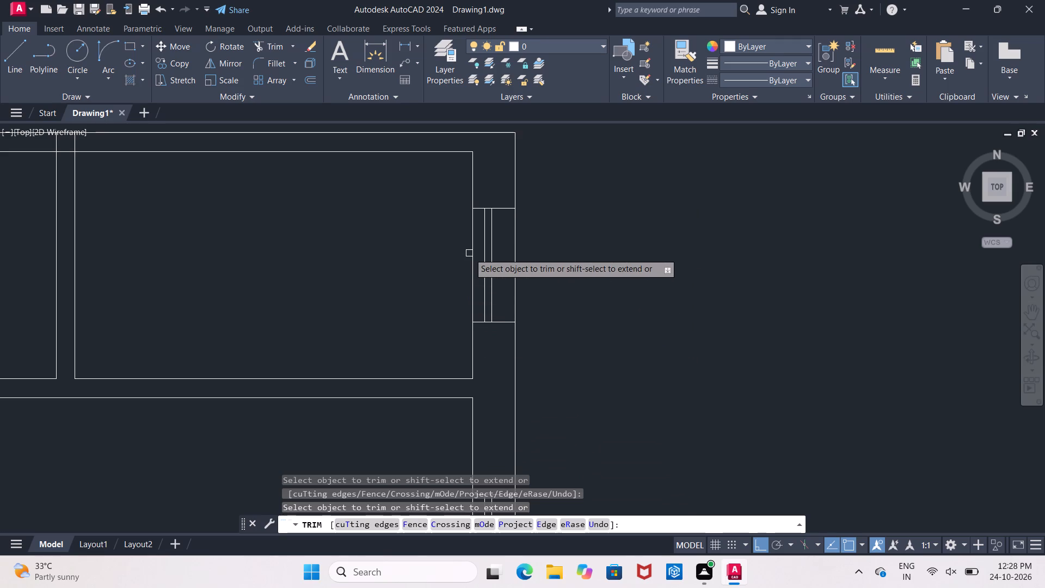
click(515, 243)
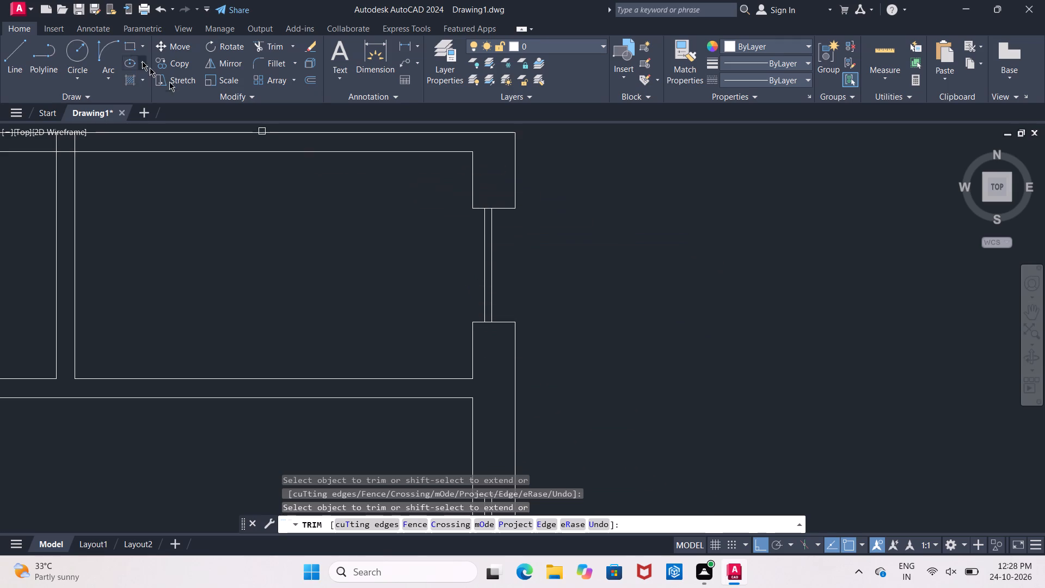
Draw 2' vertical lines between the jambs along the inner and outer wall faces to close the window opening.
click(24, 57)
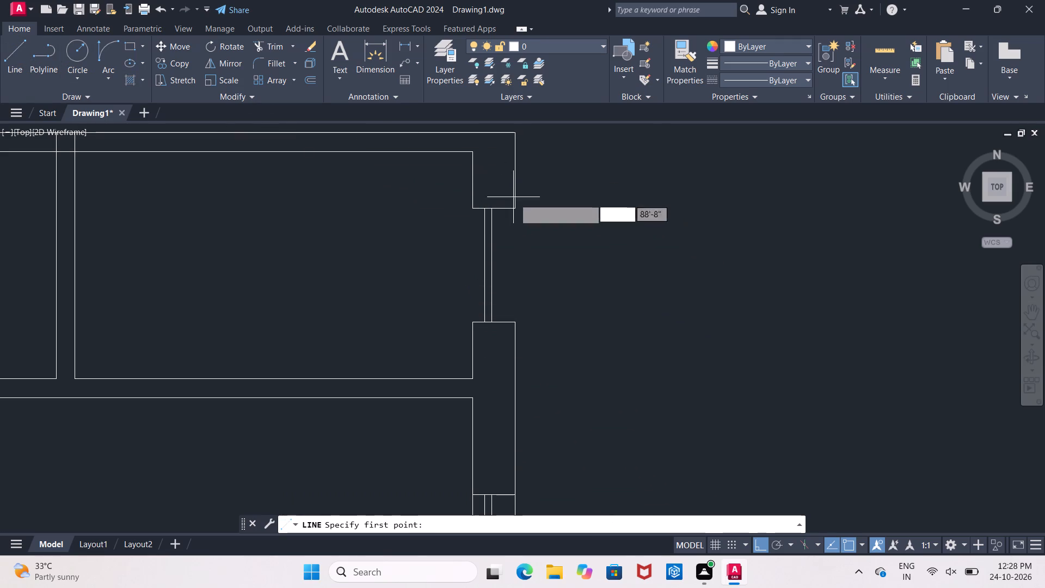
click(473, 209)
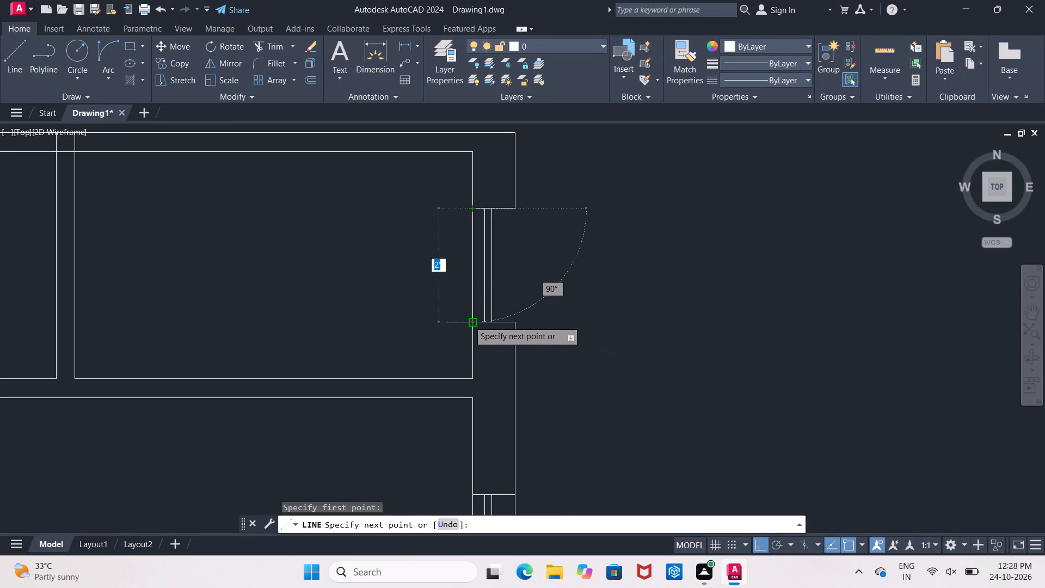
click(469, 321)
key(Escape)
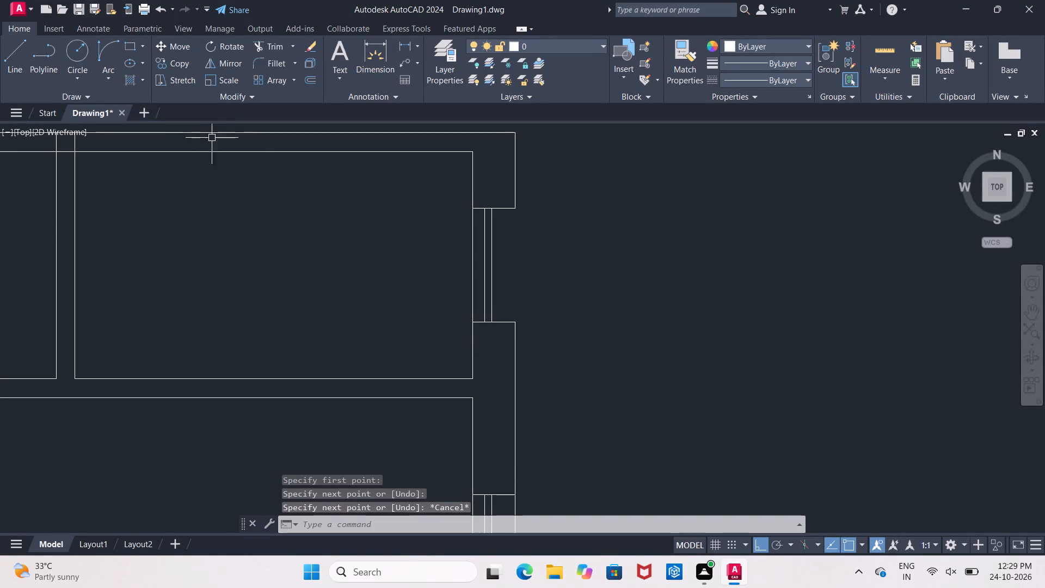
click(22, 58)
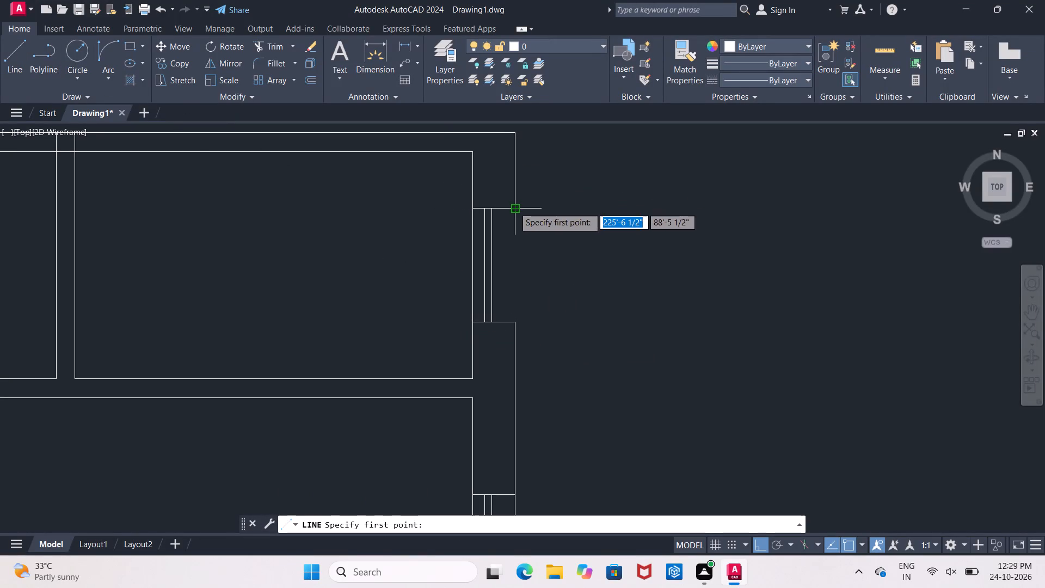
click(514, 207)
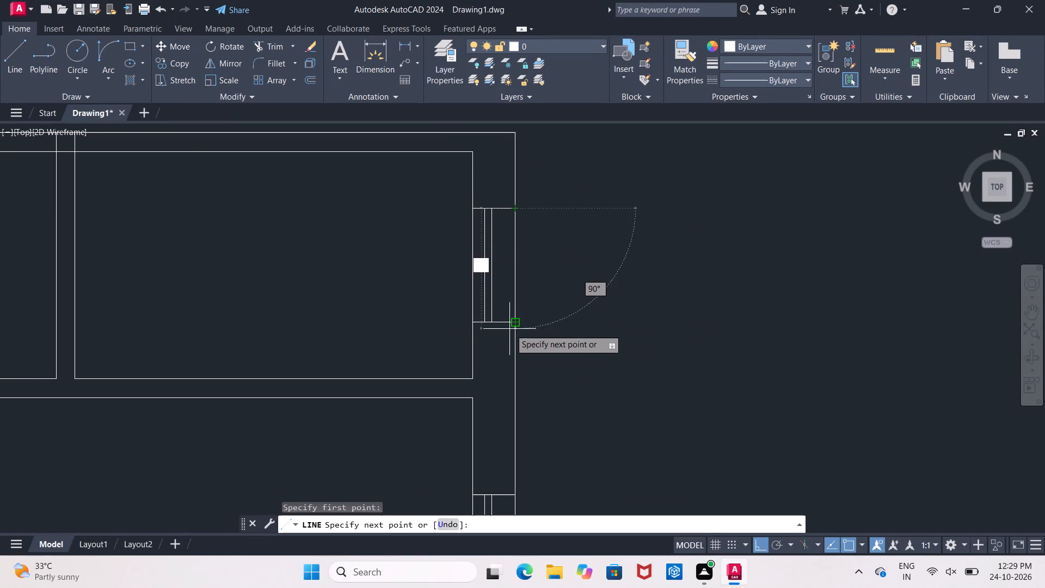
click(513, 324)
key(Escape)
Offset the outer line of the upper space's top wall 11' upward.
scroll(548, 254, down, 1)
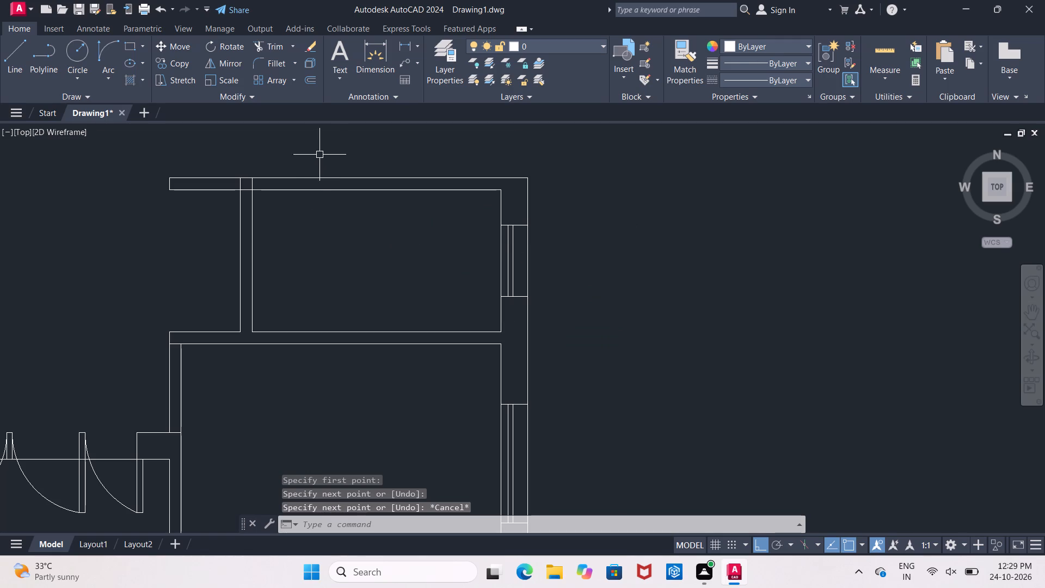
scroll(292, 161, up, 1)
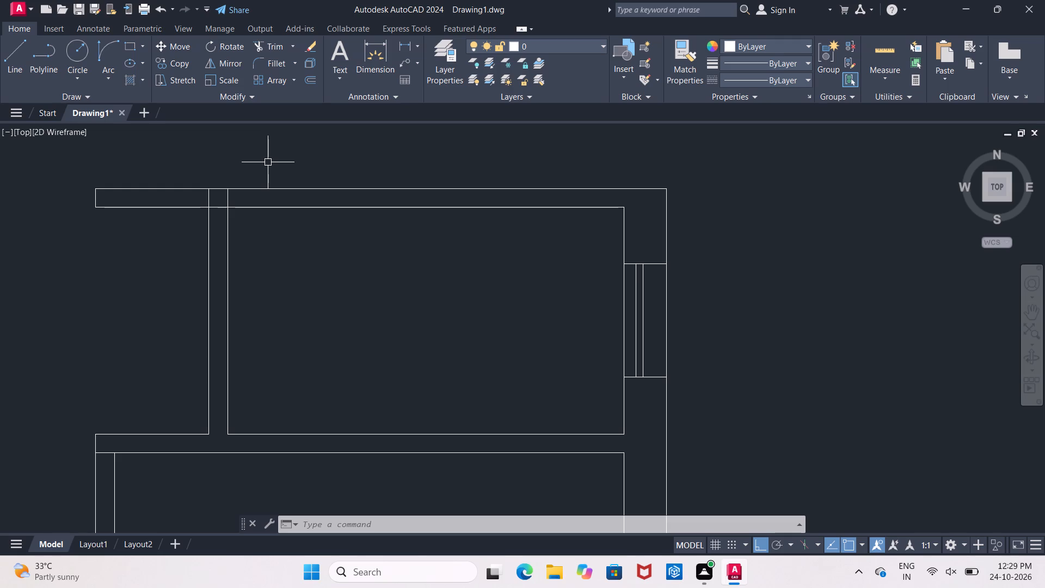
middle_drag(381, 156, 302, 295)
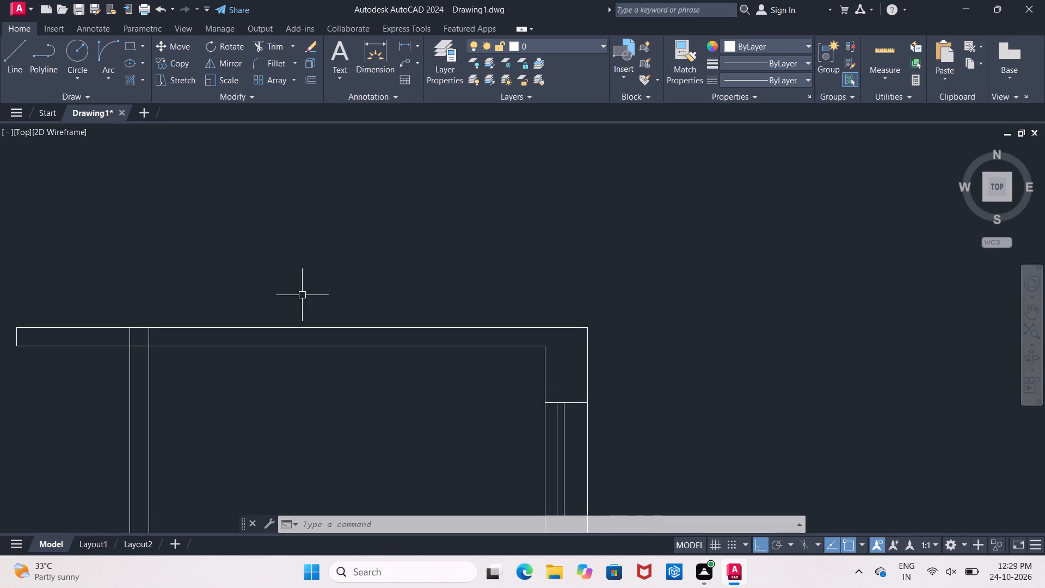
key(Escape)
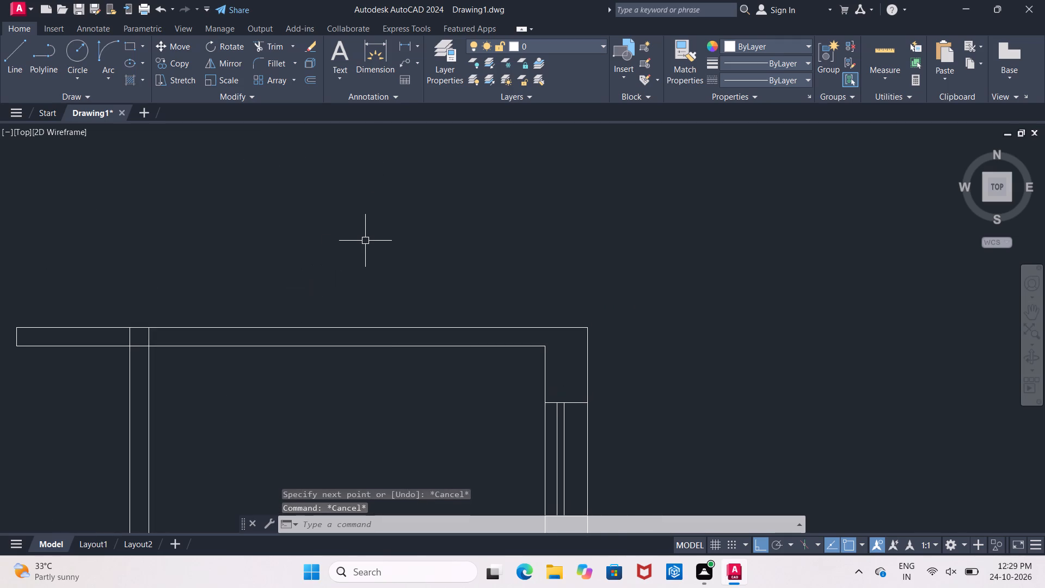
key(o)
key(Return)
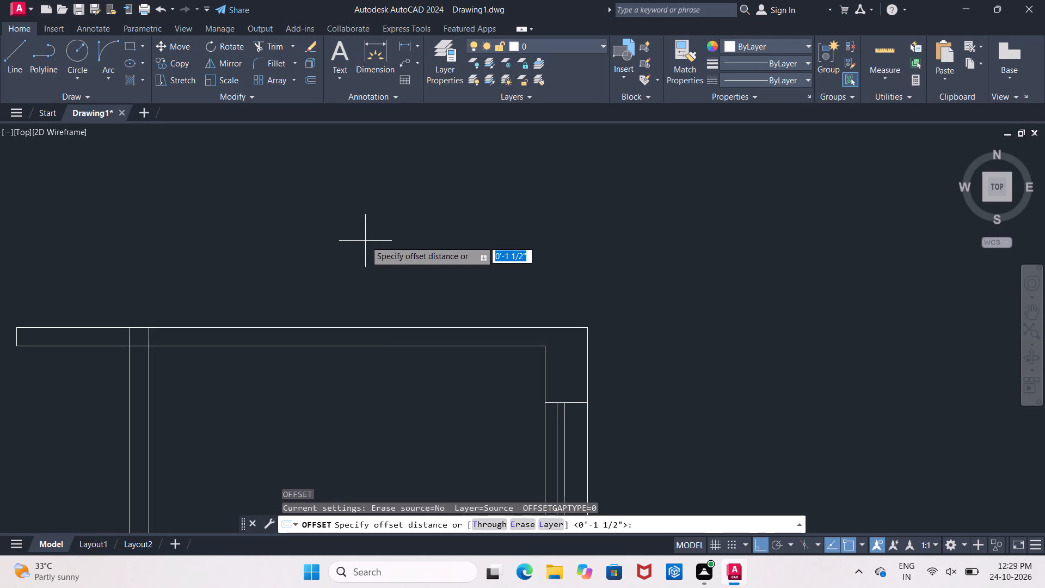
text(11')
key(Return)
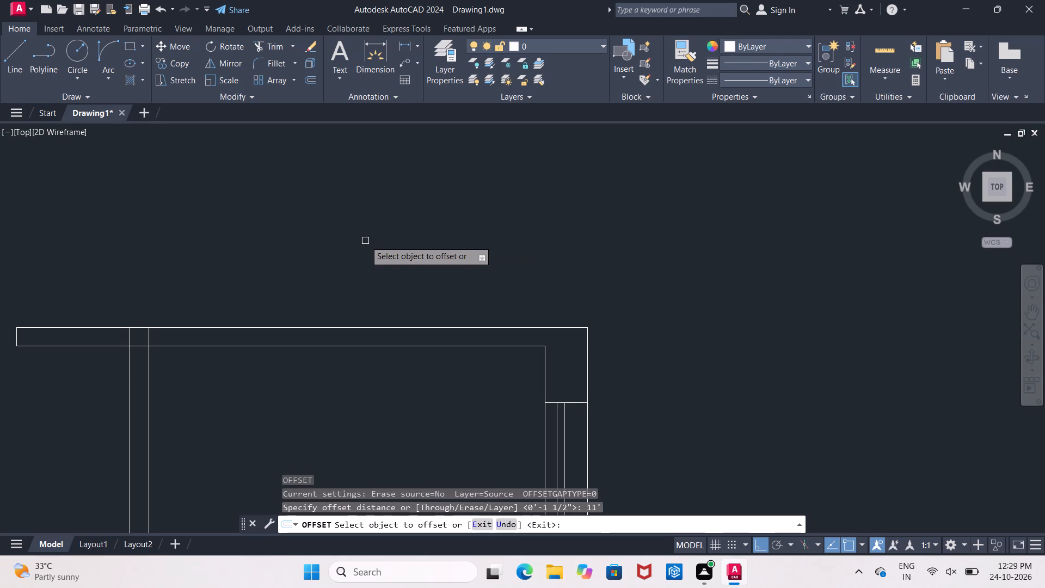
click(417, 324)
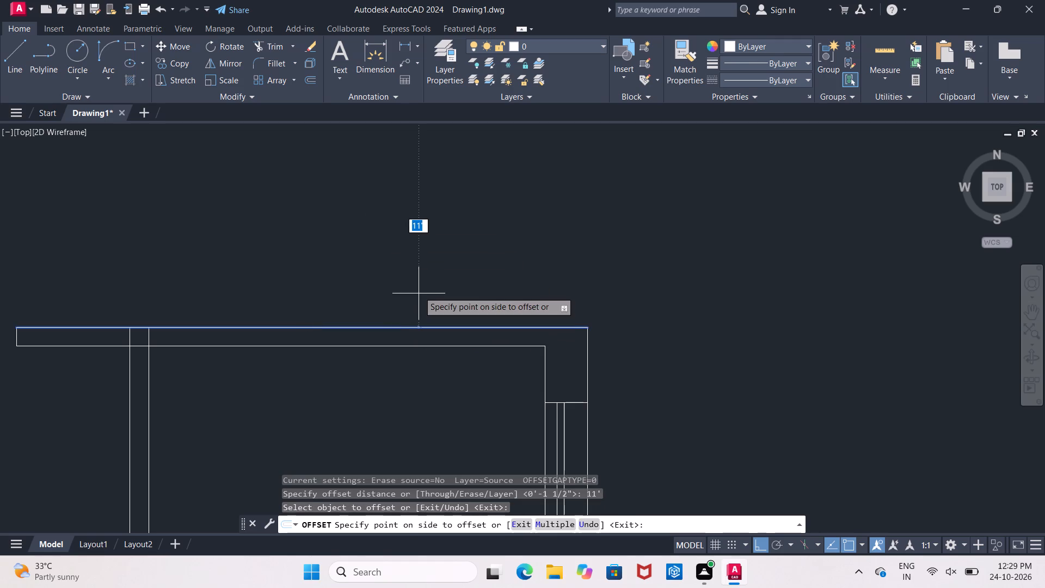
scroll(419, 284, down, 4)
scroll(388, 181, up, 3)
middle_drag(394, 185, 343, 101)
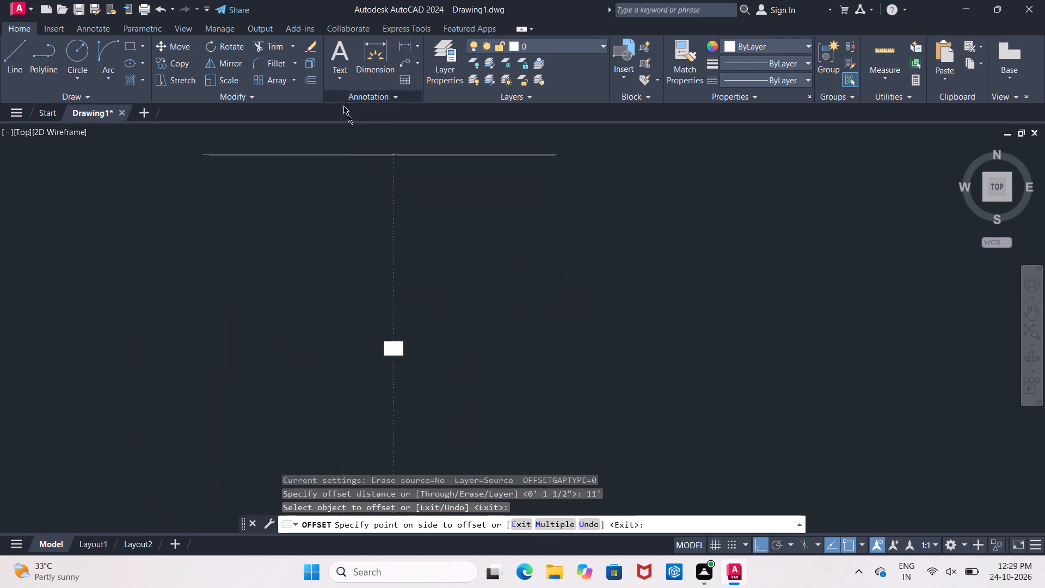
scroll(372, 152, down, 1)
click(394, 177)
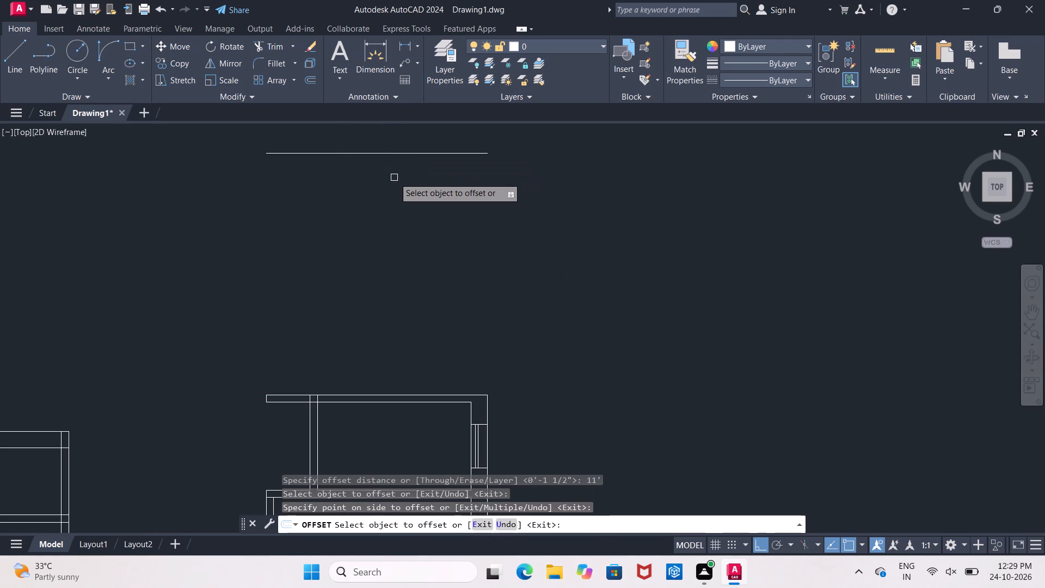
key(Return)
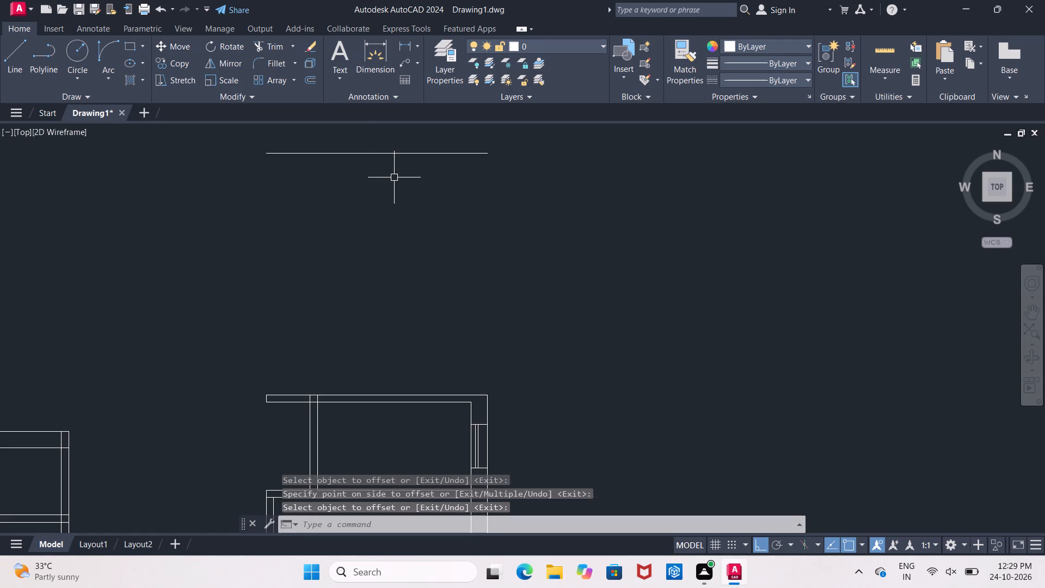
Offset the new upper horizontal line 9" further upward to form the next room's top wall.
key(Return)
key(9)
key(shift+quotedbl)
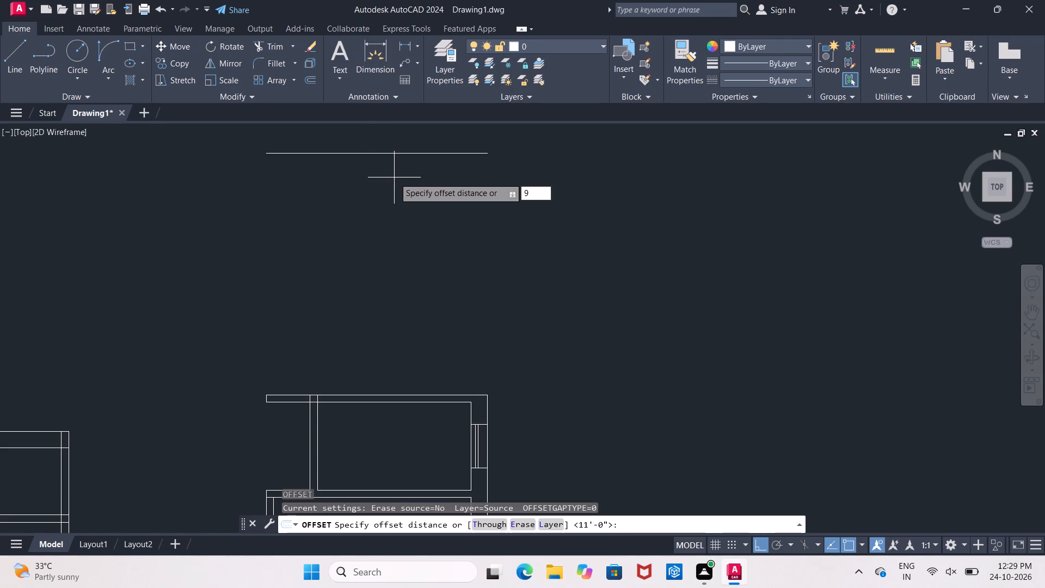
key(Return)
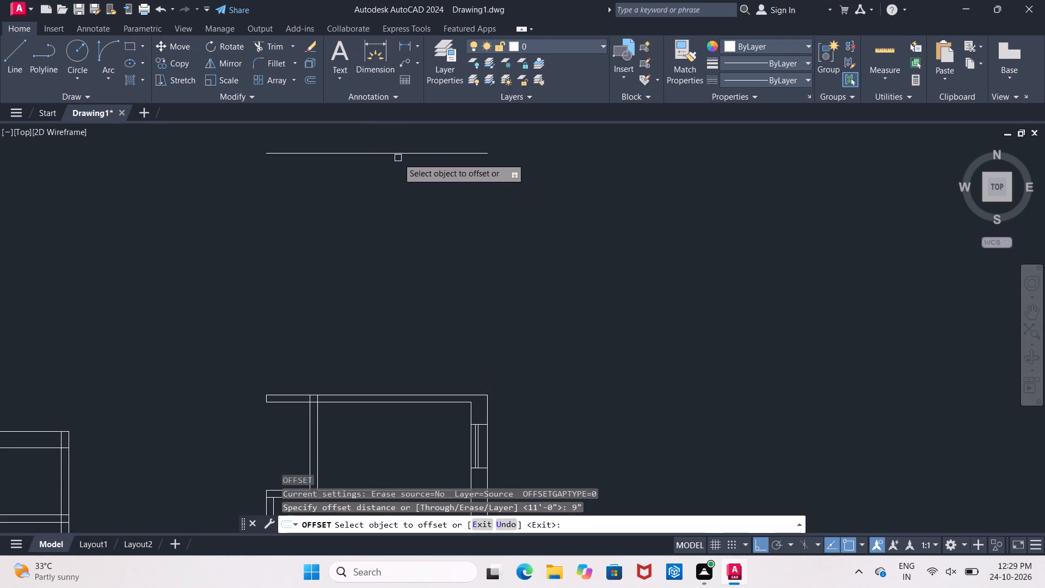
click(400, 154)
click(402, 142)
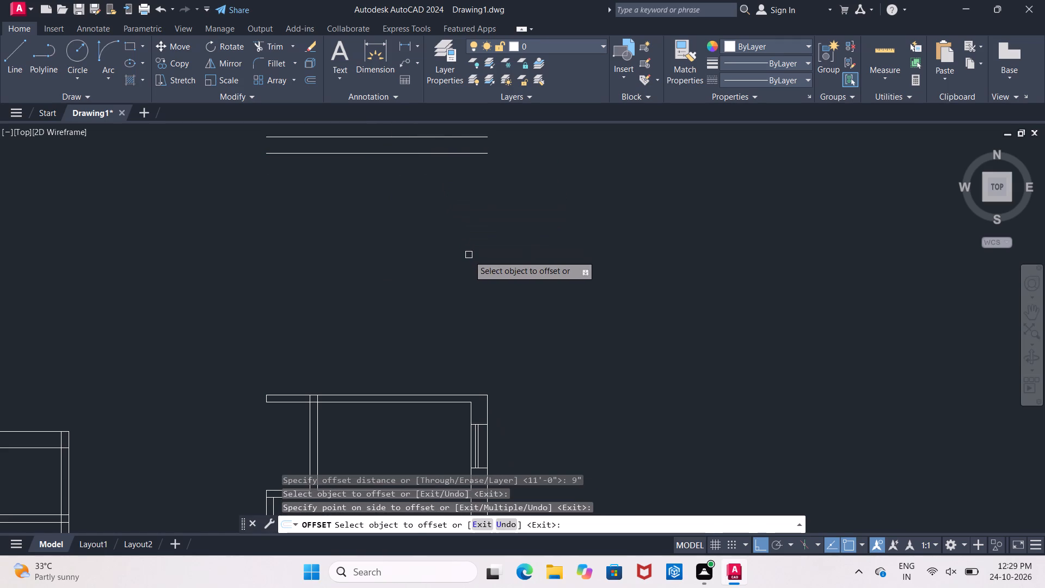
middle_drag(469, 255, 423, 260)
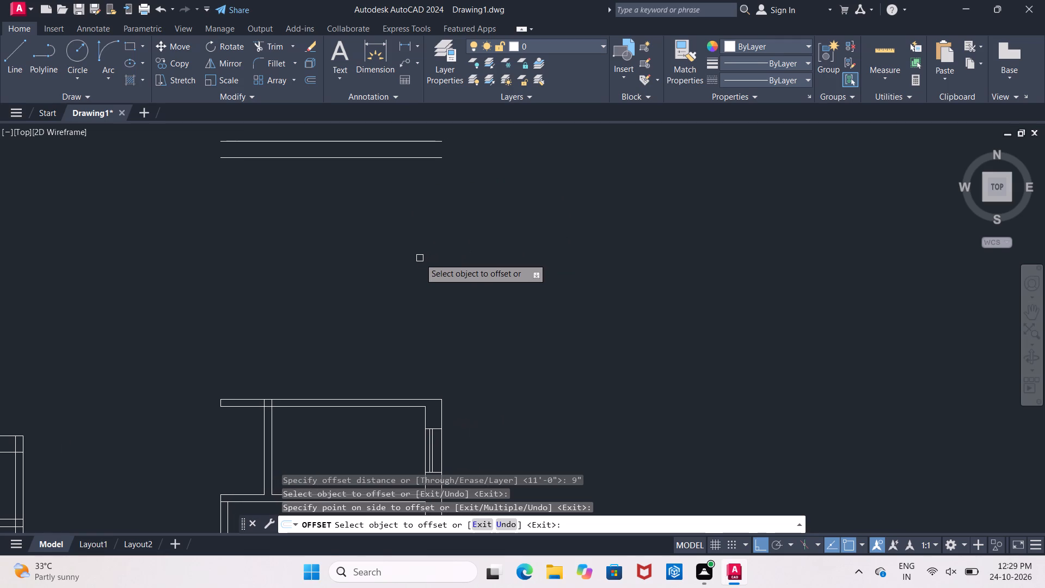
key(Escape)
Extend the right wall's outer line up to the topmost line and its inner line up to the new top wall's lower line.
text(ex)
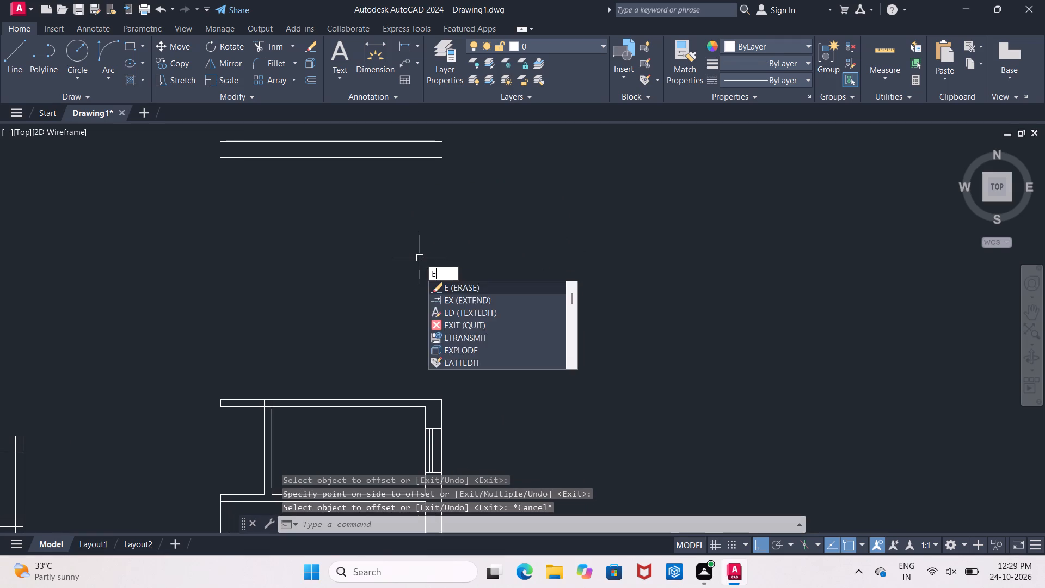
key(space)
key(space)
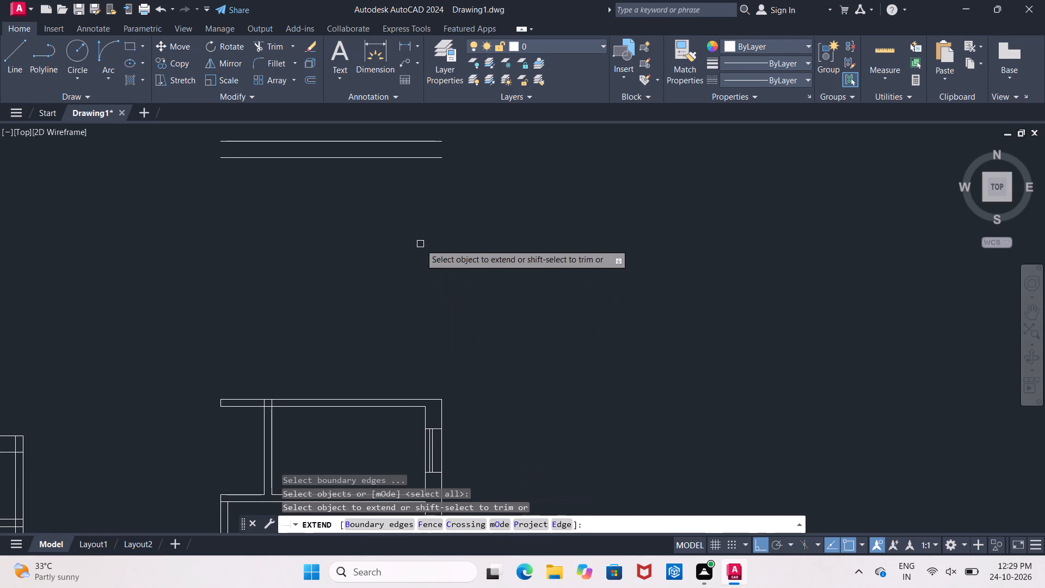
click(441, 418)
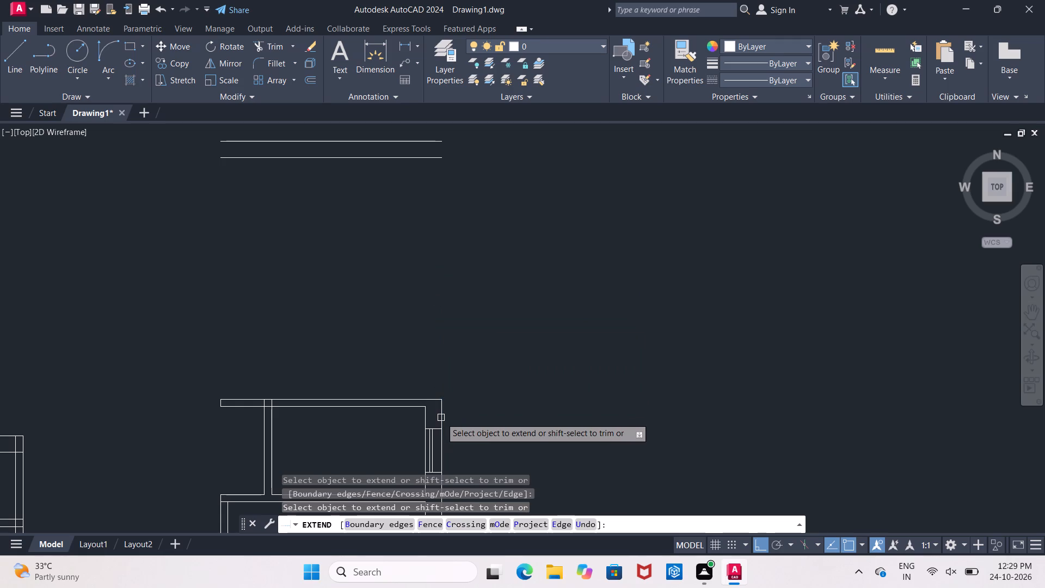
click(441, 414)
click(442, 359)
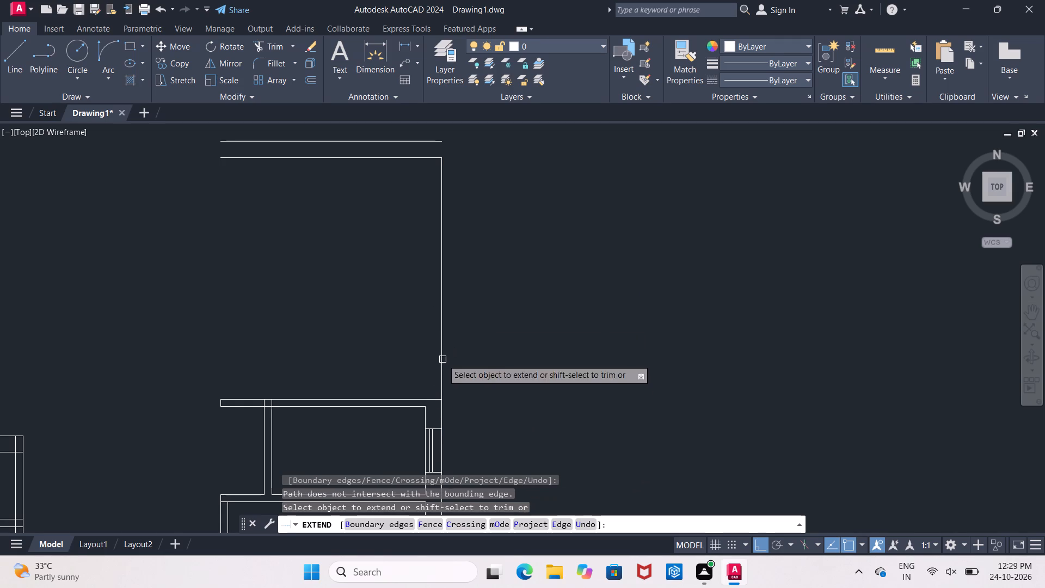
click(442, 316)
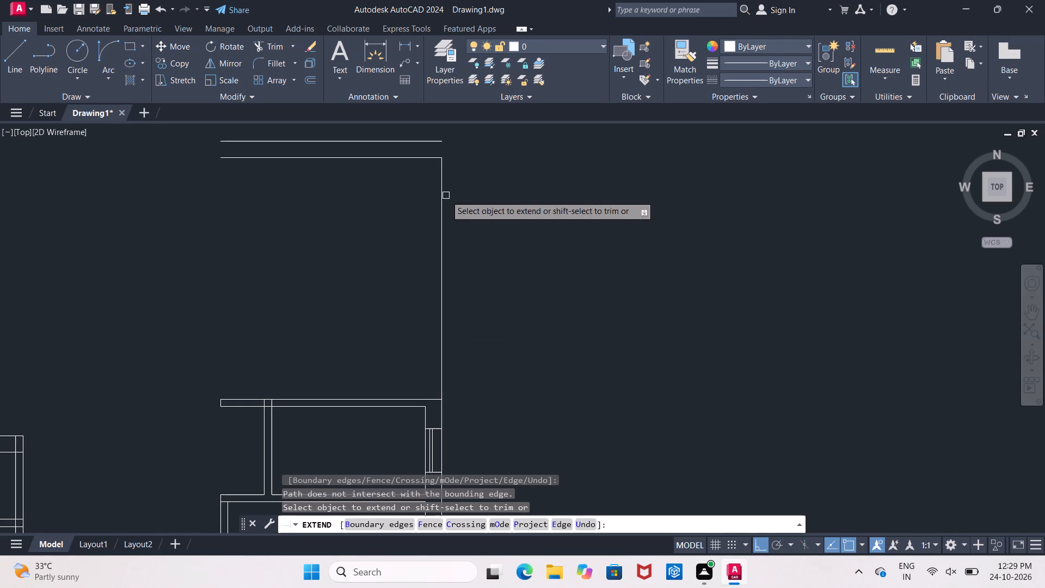
click(441, 200)
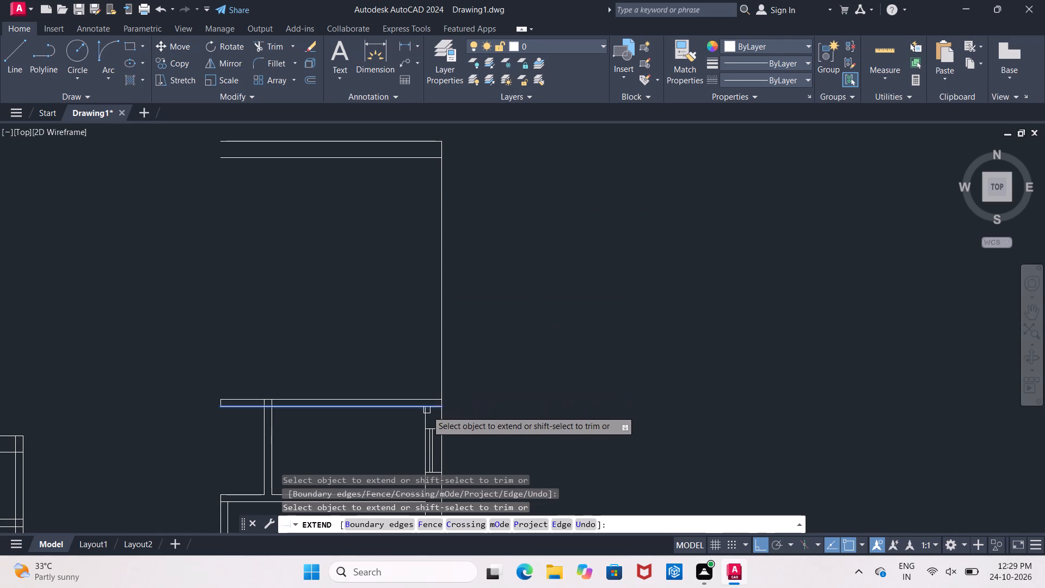
click(425, 420)
click(425, 411)
double_click(425, 401)
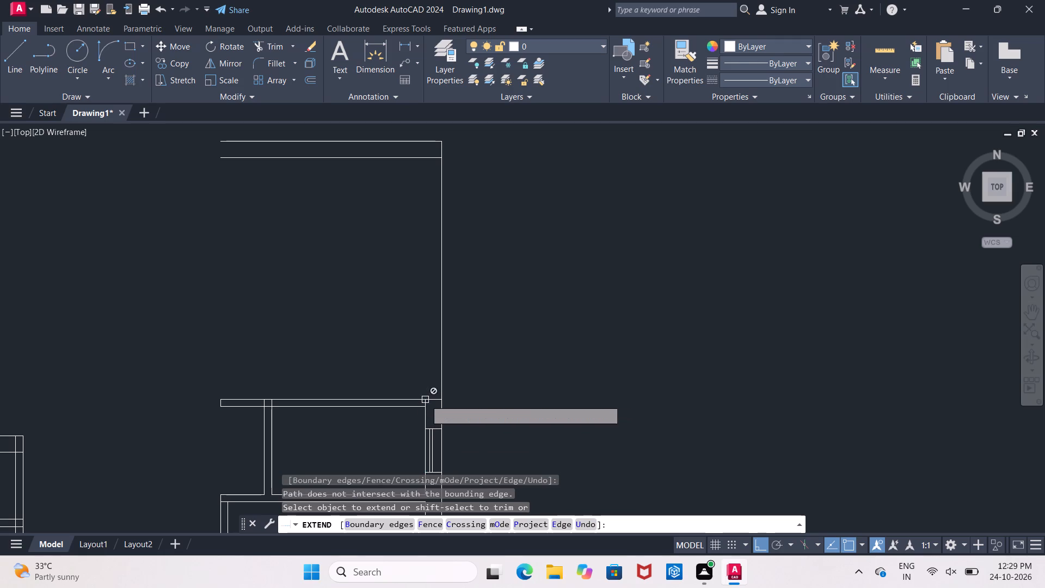
click(425, 406)
click(425, 416)
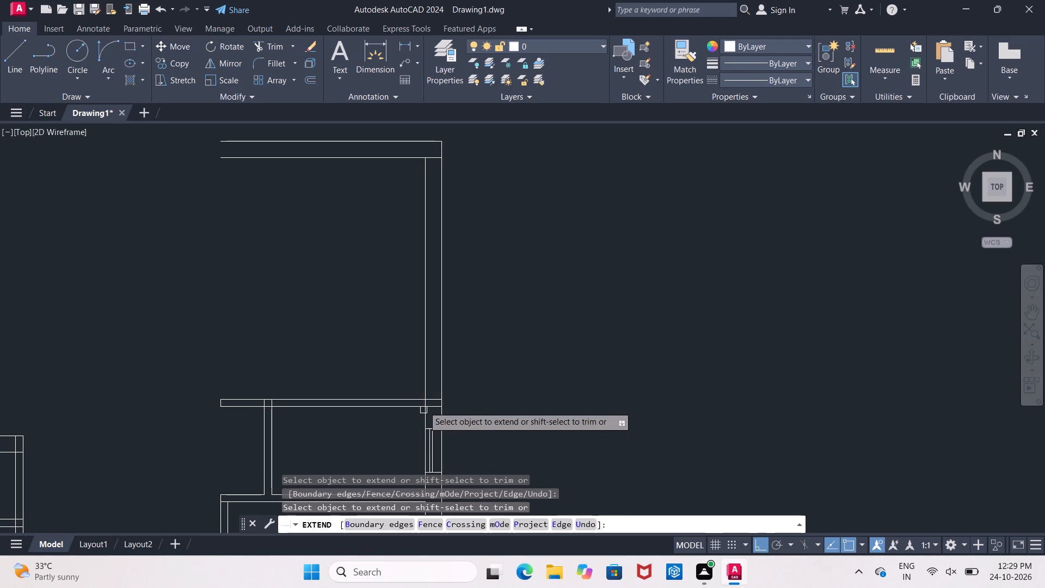
key(Escape)
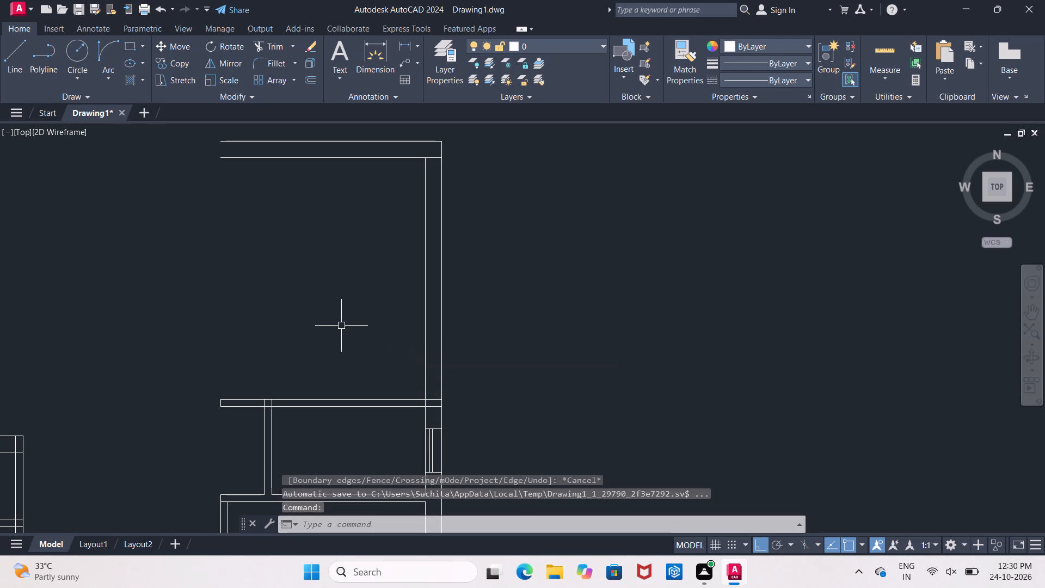
Trim the wall lines crossing at the junction between the new room's lower wall and the right wall.
key(e)
key(Escape)
text(tr)
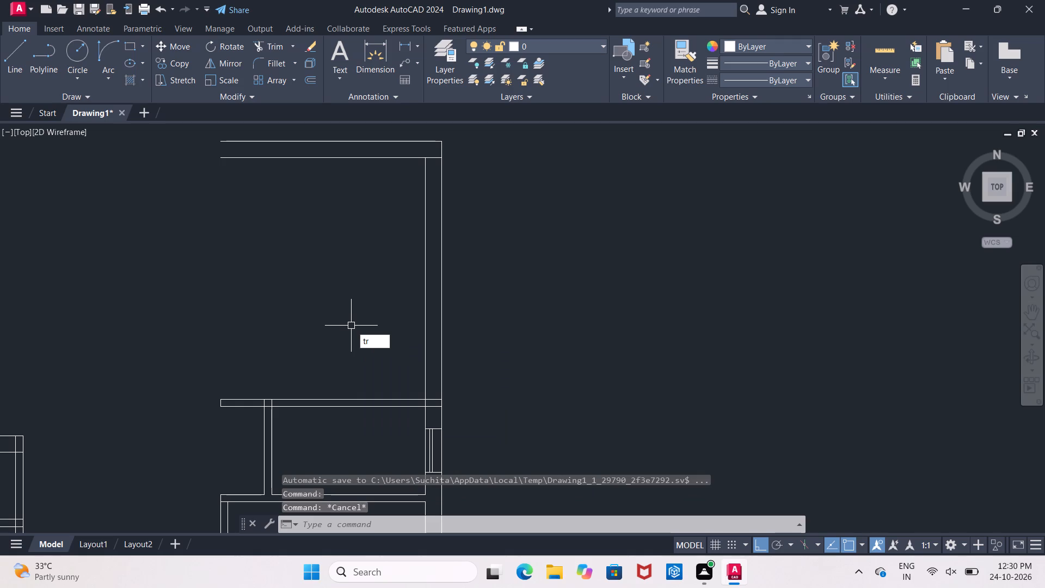
key(space)
key(space)
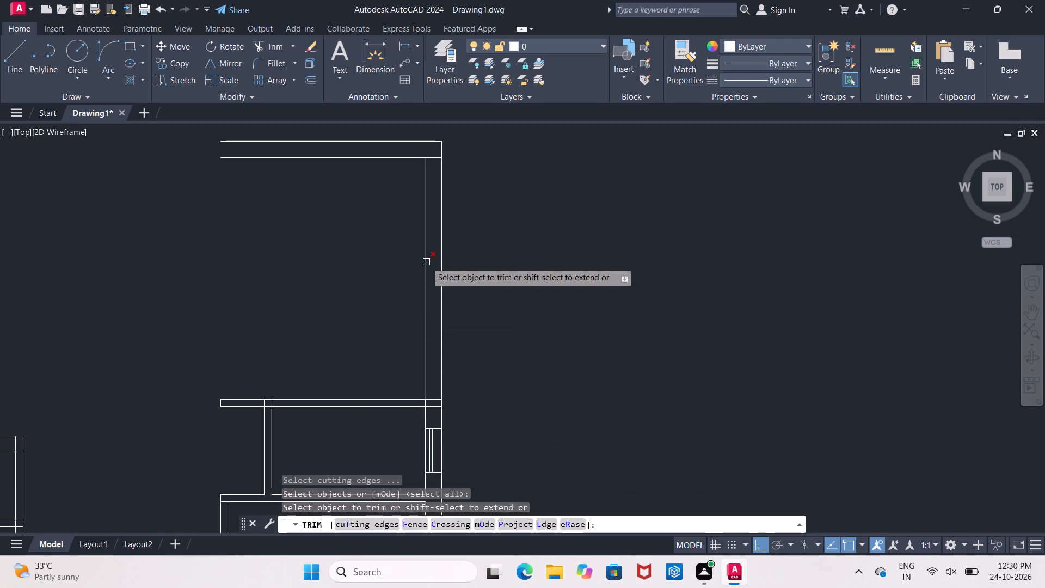
shift+click(426, 262)
scroll(416, 409, up, 2)
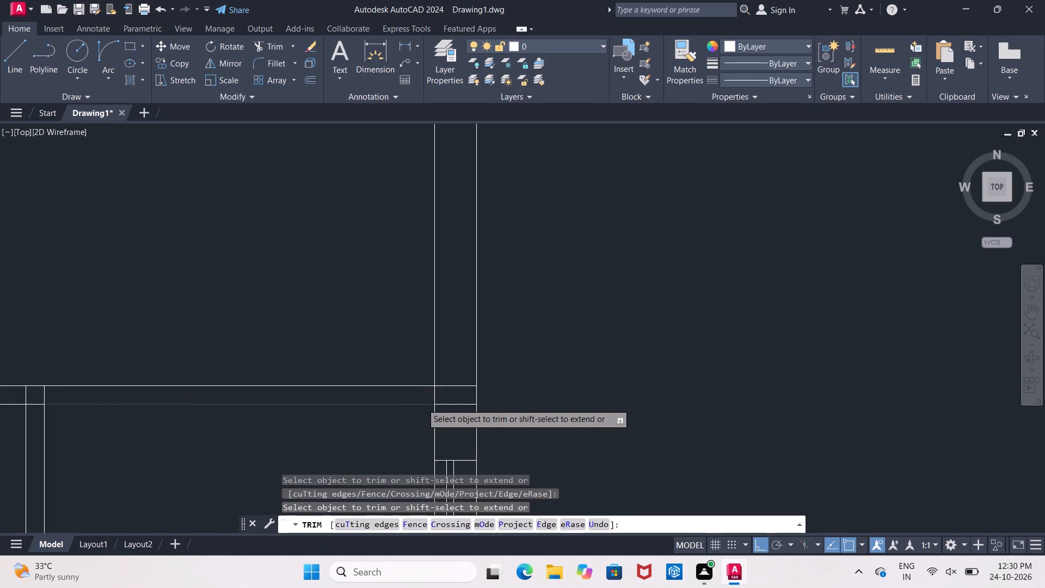
scroll(438, 395, up, 1)
middle_drag(439, 395, 371, 308)
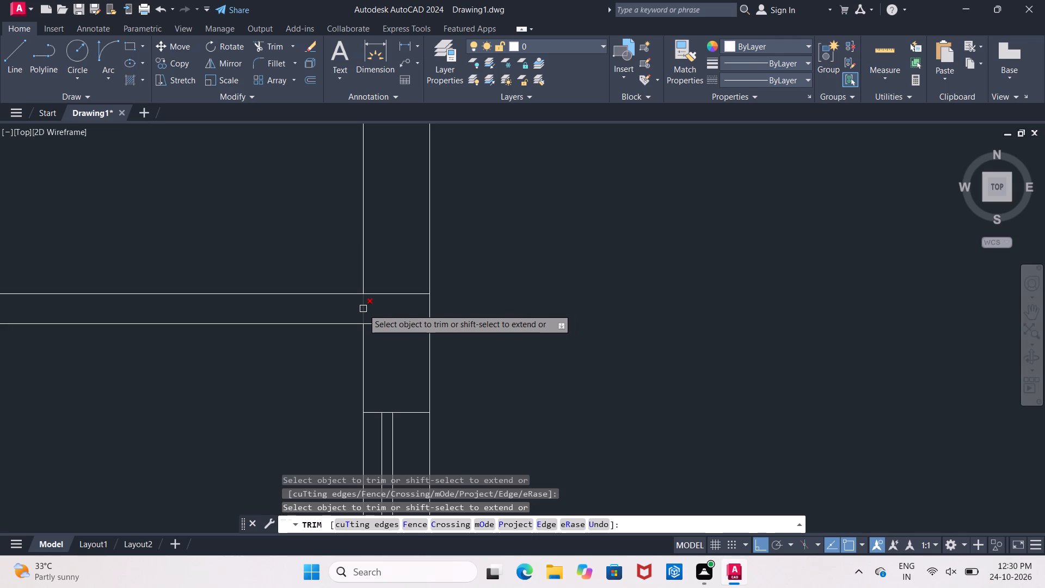
shift+click(363, 309)
click(364, 307)
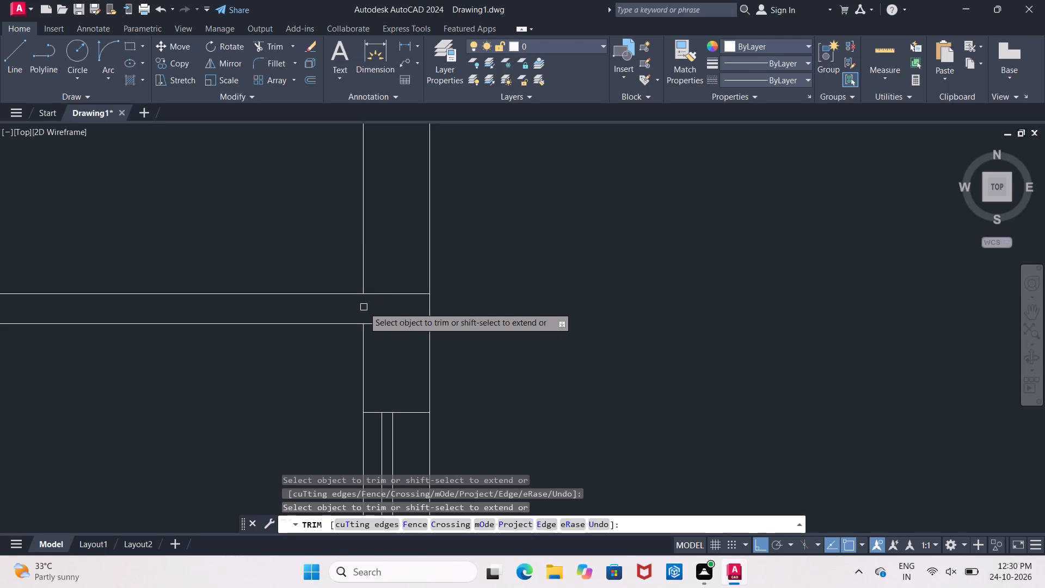
click(382, 292)
click(384, 327)
scroll(384, 327, down, 3)
Trim the overlapping inner wall lines at the new room's upper-right corner.
middle_drag(327, 258, 351, 383)
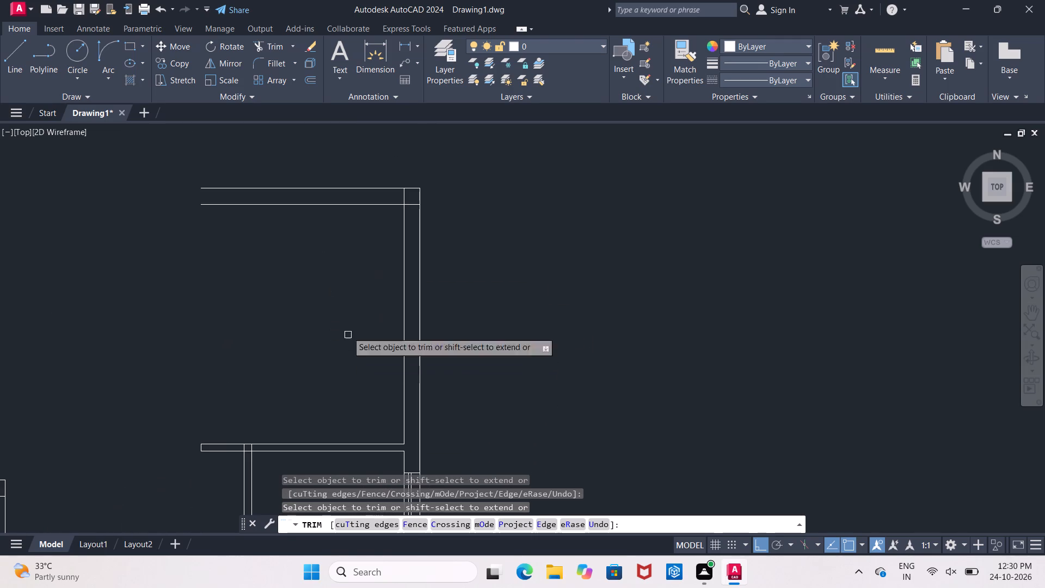
click(410, 206)
click(407, 197)
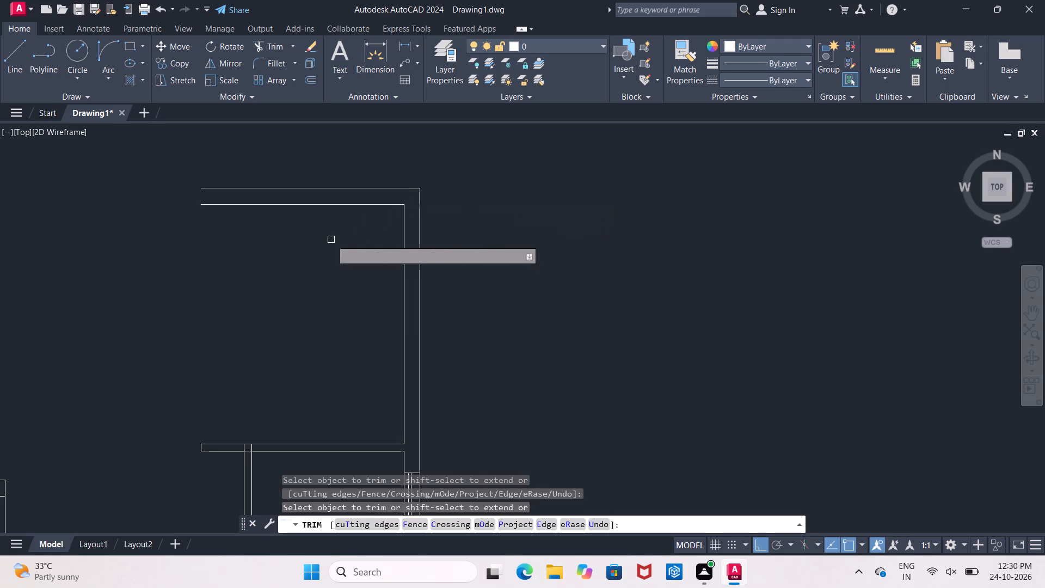
key(Escape)
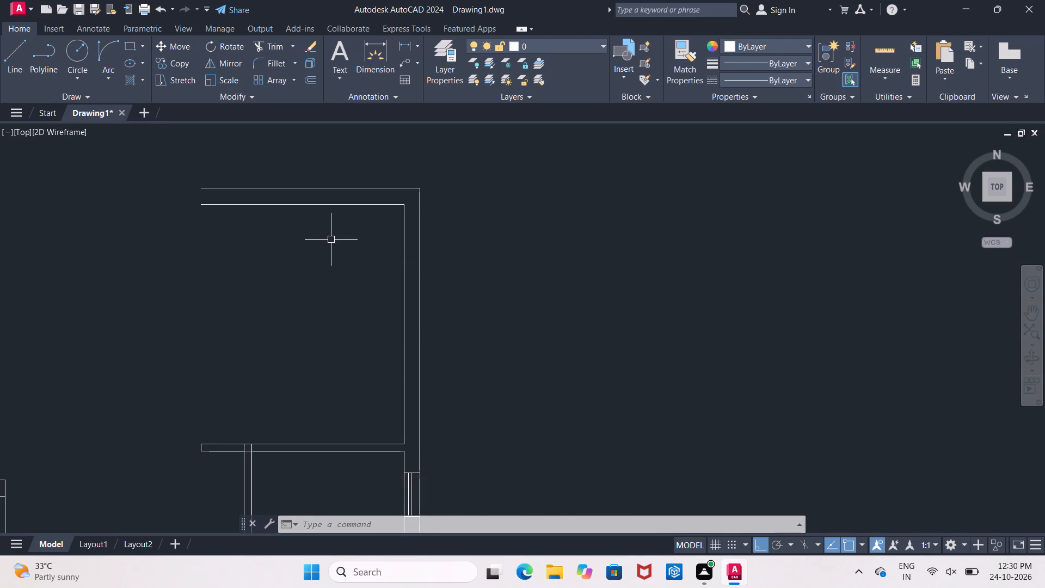
Offset the right wall's inner line 9' leftward to form the inner face of the new room's left wall.
key(semicolon)
key(BackSpace)
key(o)
key(Return)
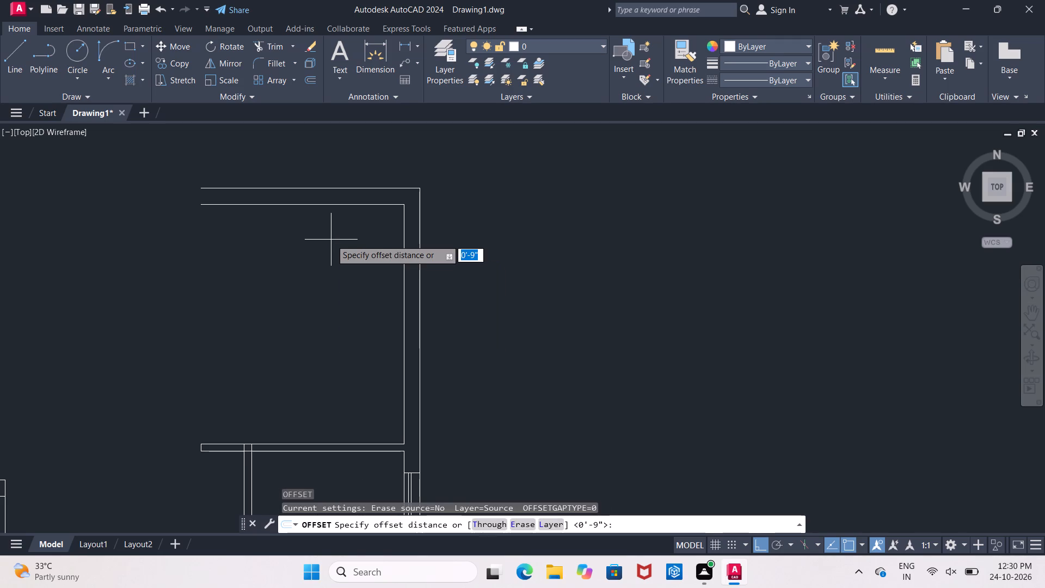
text(9')
key(Return)
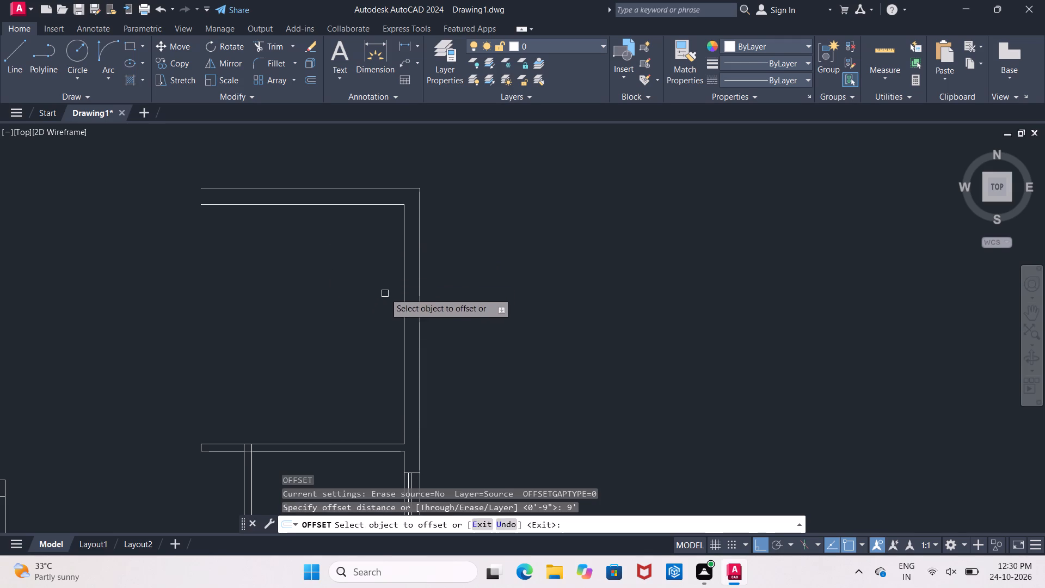
click(402, 332)
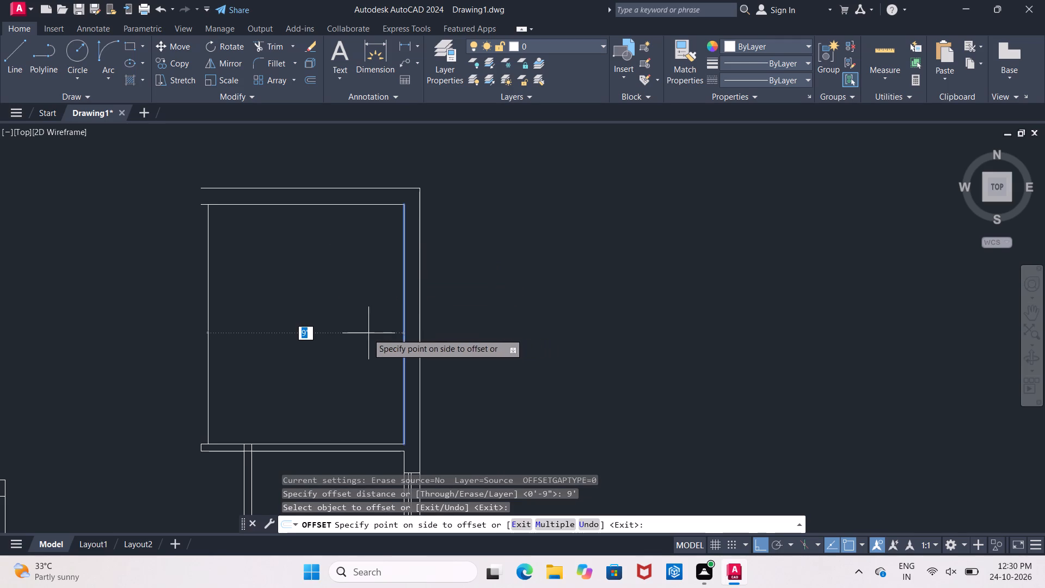
click(366, 333)
key(Return)
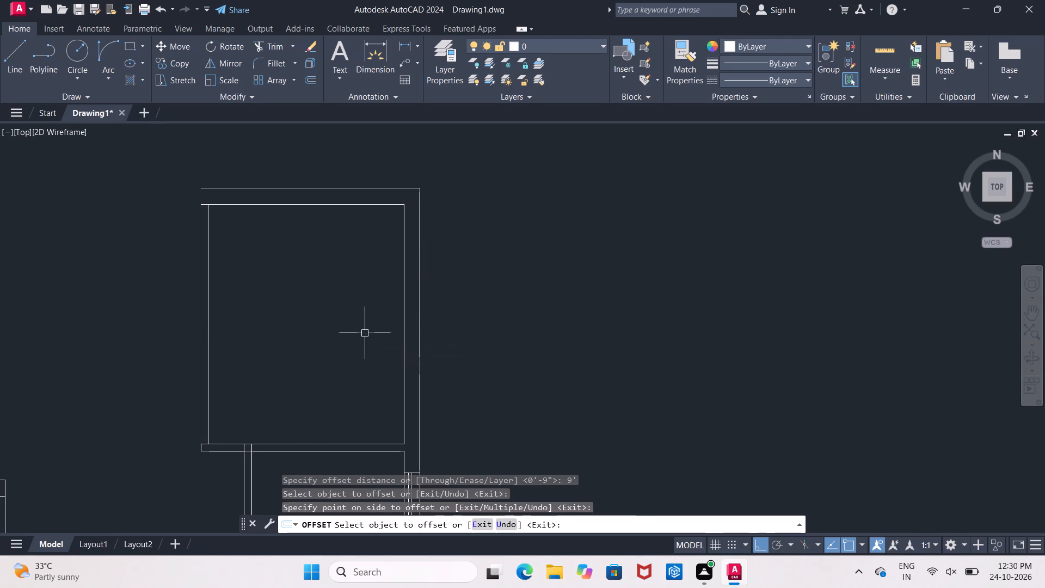
Offset the new left wall line 4" outward to give the wall its thickness.
key(Return)
text(4")
key(Return)
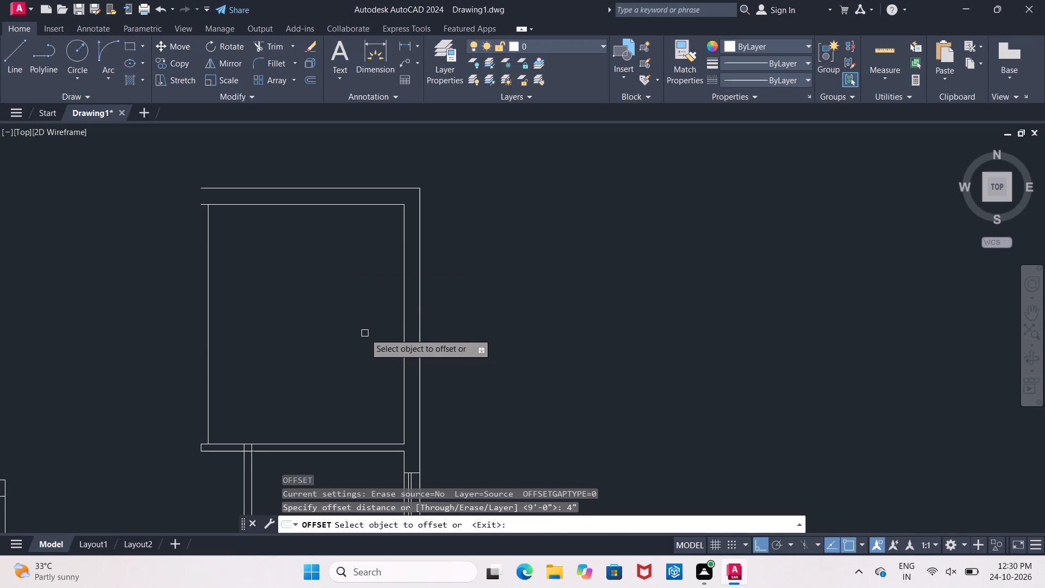
click(205, 277)
click(158, 283)
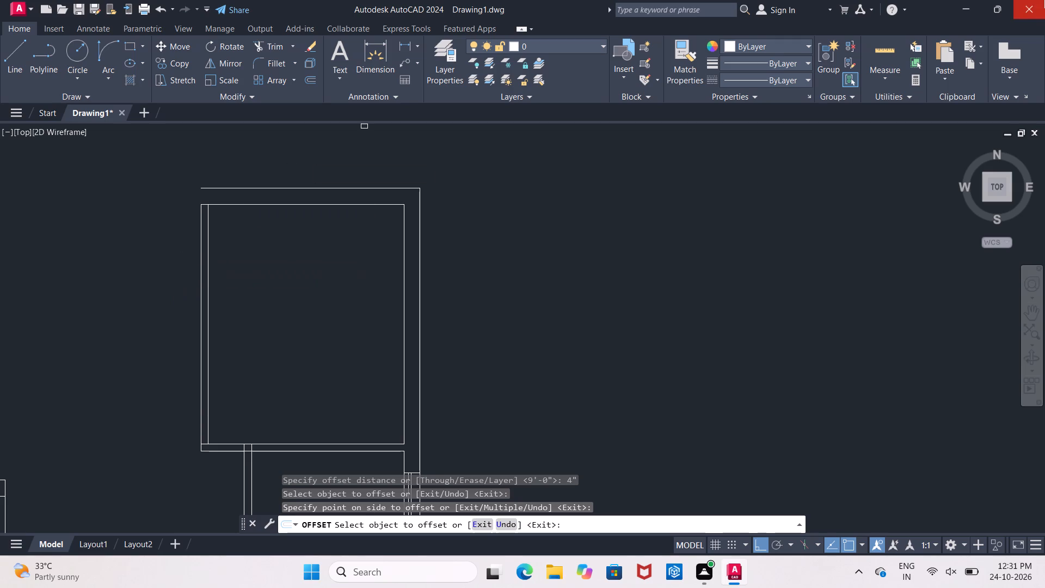
key(Escape)
Extend both left wall lines up to the topmost line and the inner one down to the lower wall's bottom line.
text(ex)
key(space)
key(space)
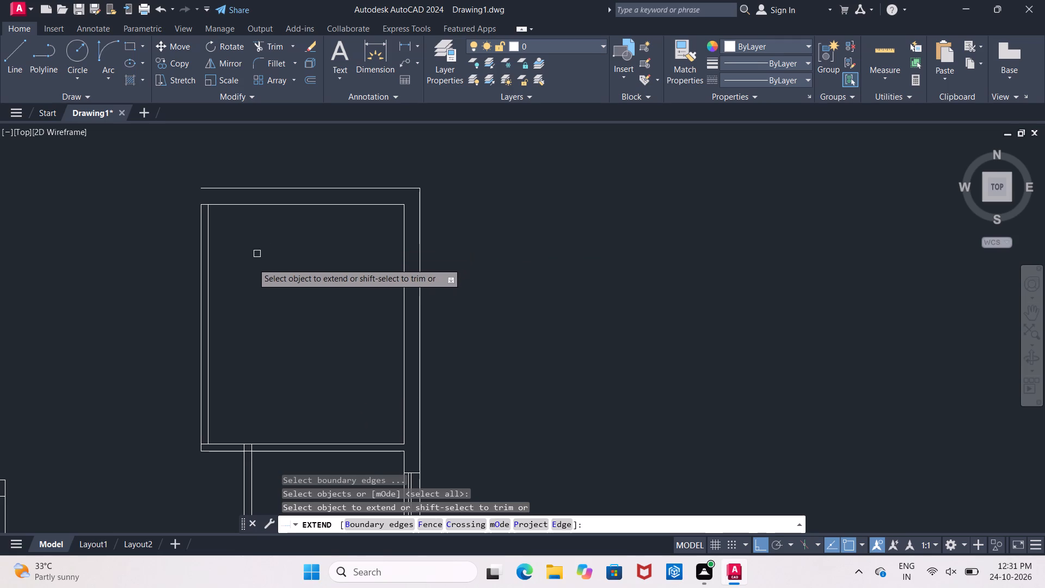
click(207, 250)
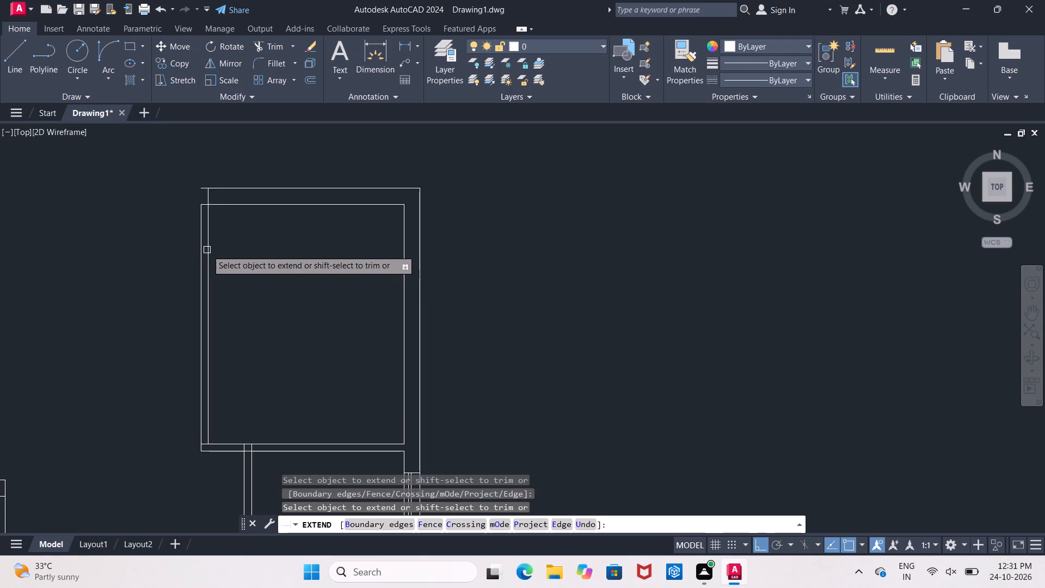
click(200, 247)
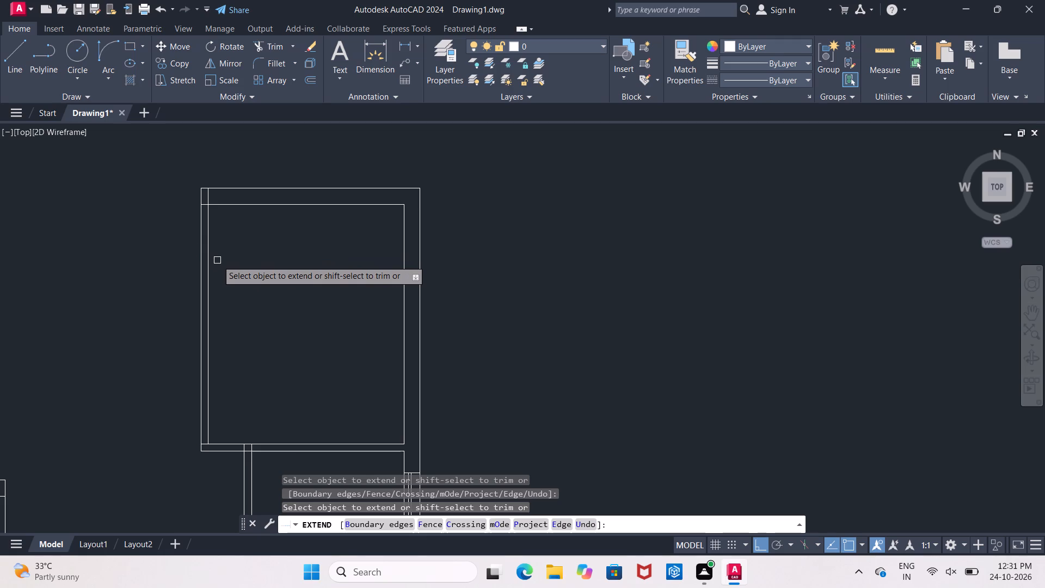
click(206, 430)
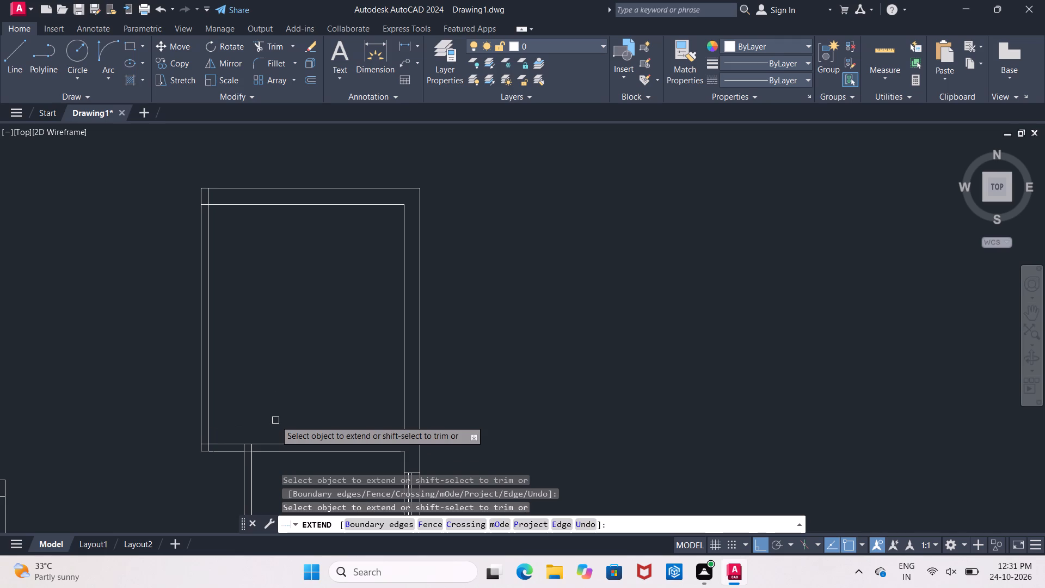
key(Escape)
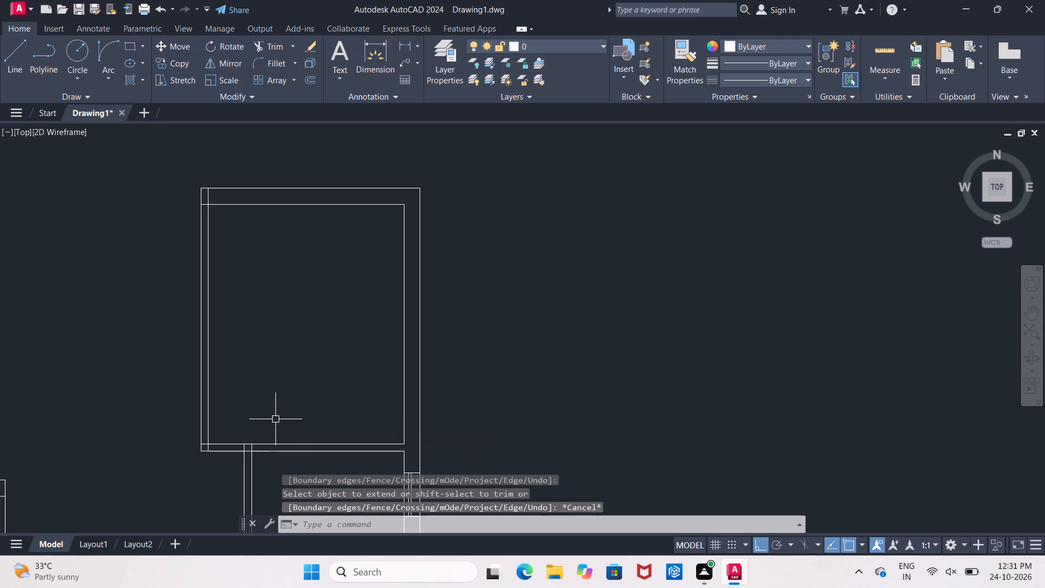
Offset the lower wall's upper line 2" upward and the right line of the partition below it 2" rightward.
key(o)
key(Return)
text(2")
key(Return)
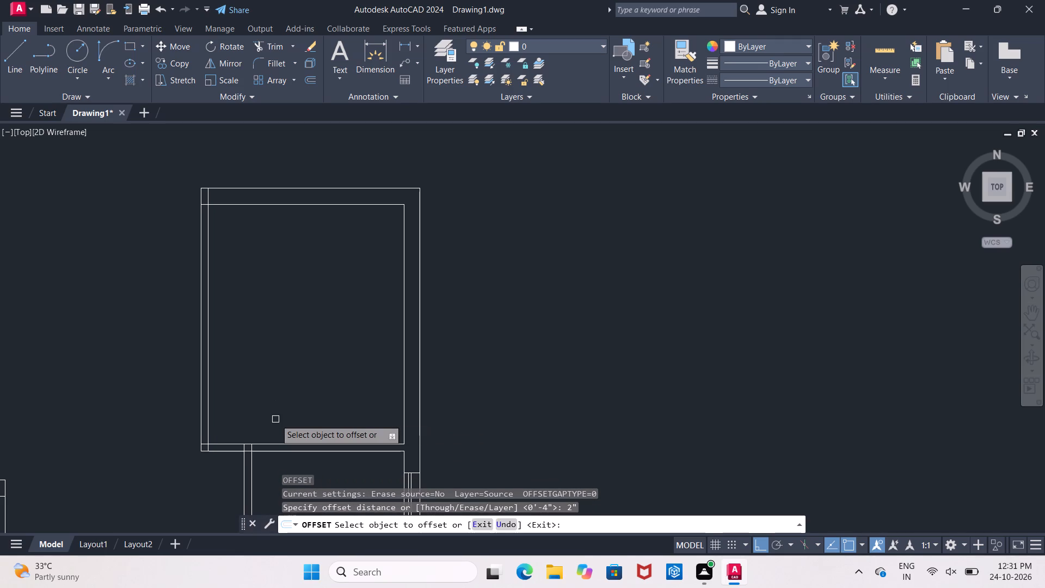
click(313, 443)
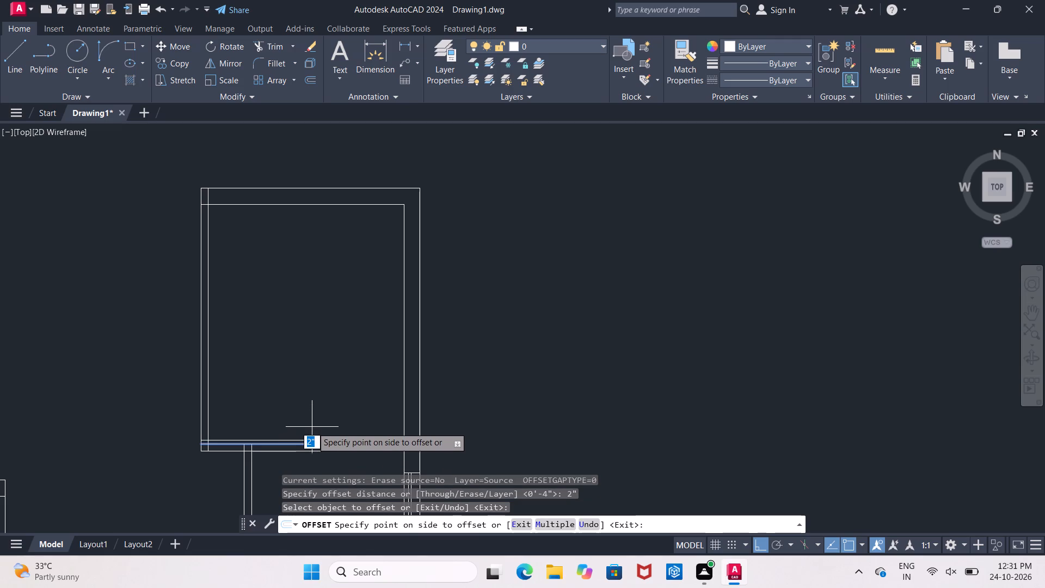
click(312, 427)
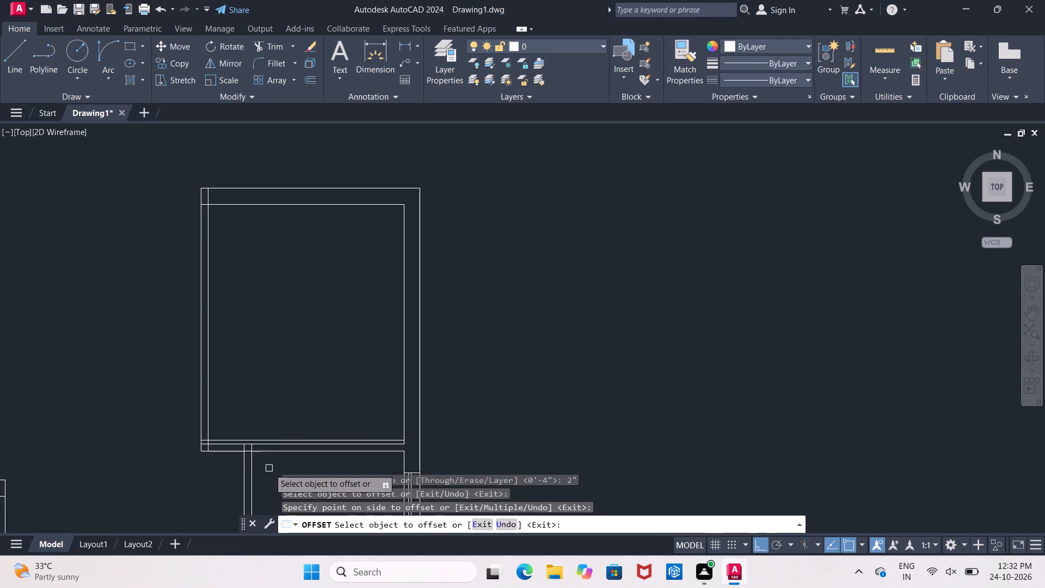
middle_drag(269, 468, 283, 377)
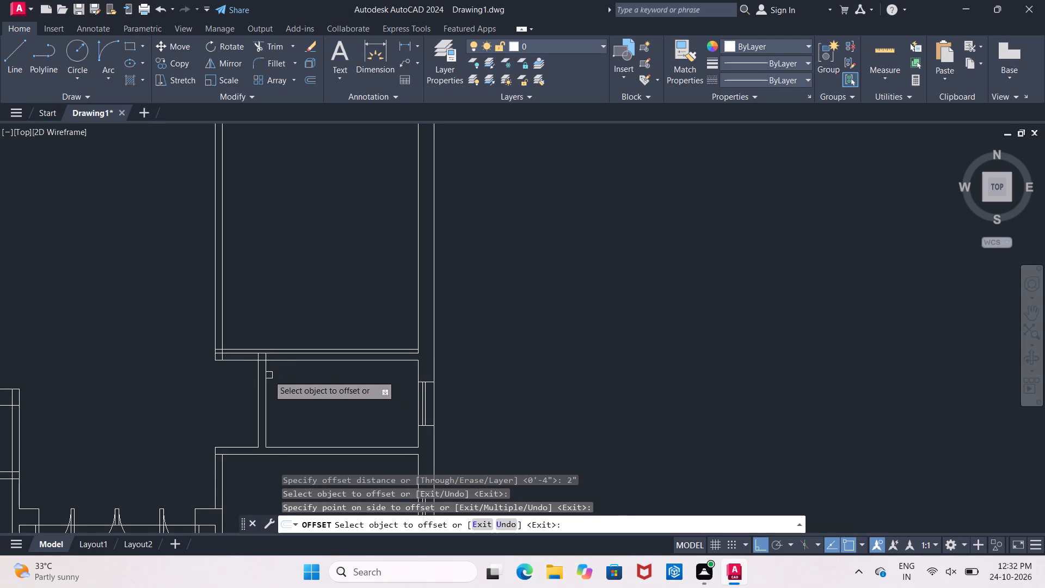
click(266, 377)
click(294, 387)
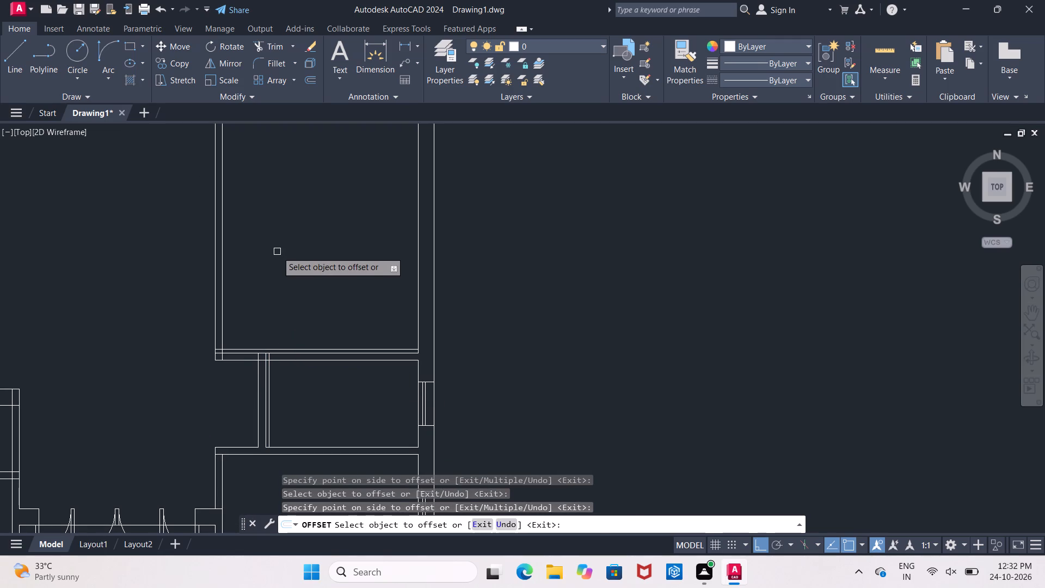
middle_drag(277, 258, 276, 308)
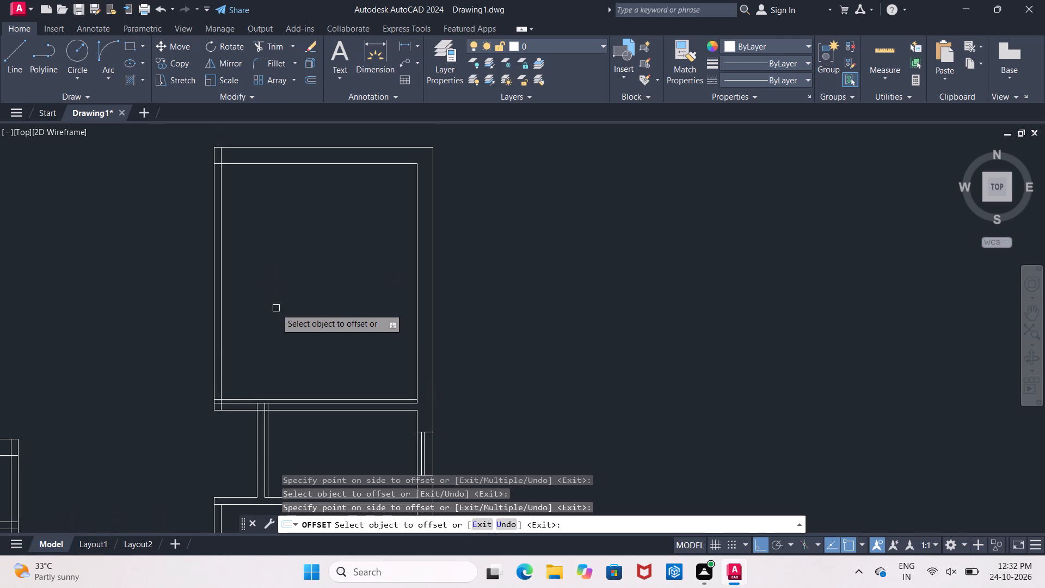
key(Return)
With the offset distance set to 4', offset the left wall's outer line into the room, overriding that distance with 3'6".
key(Return)
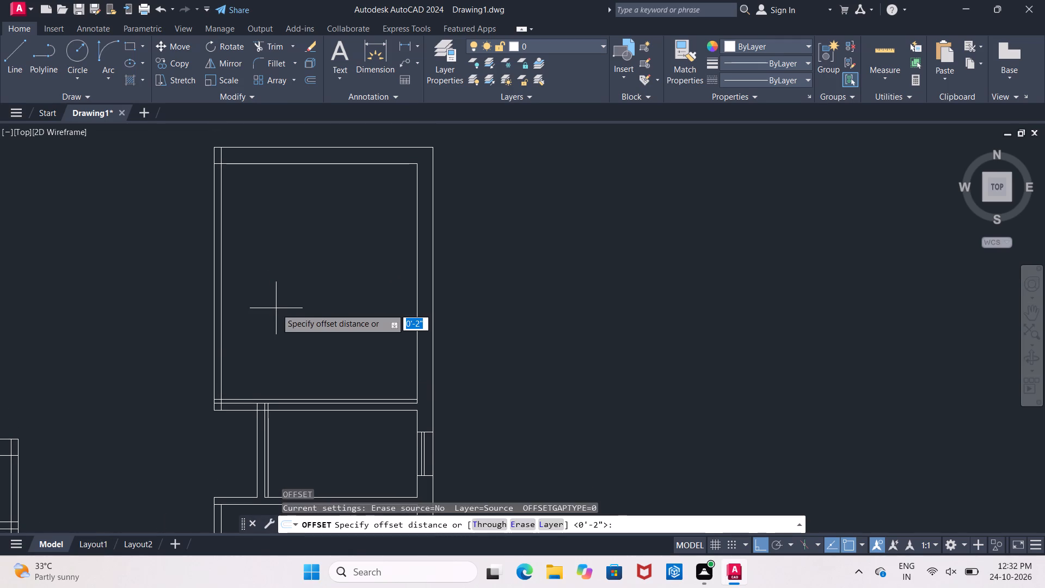
text(4')
key(Return)
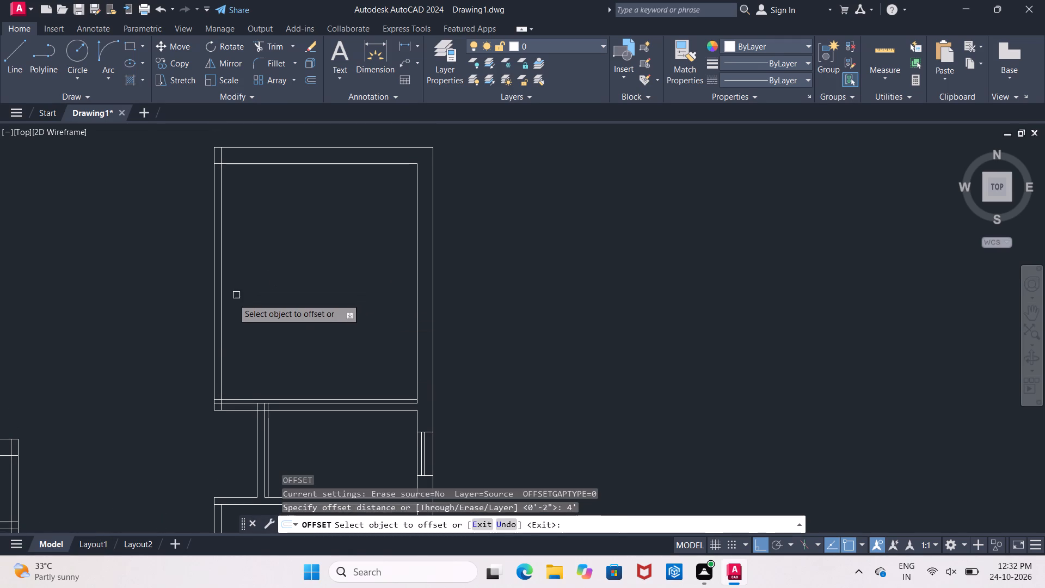
click(211, 330)
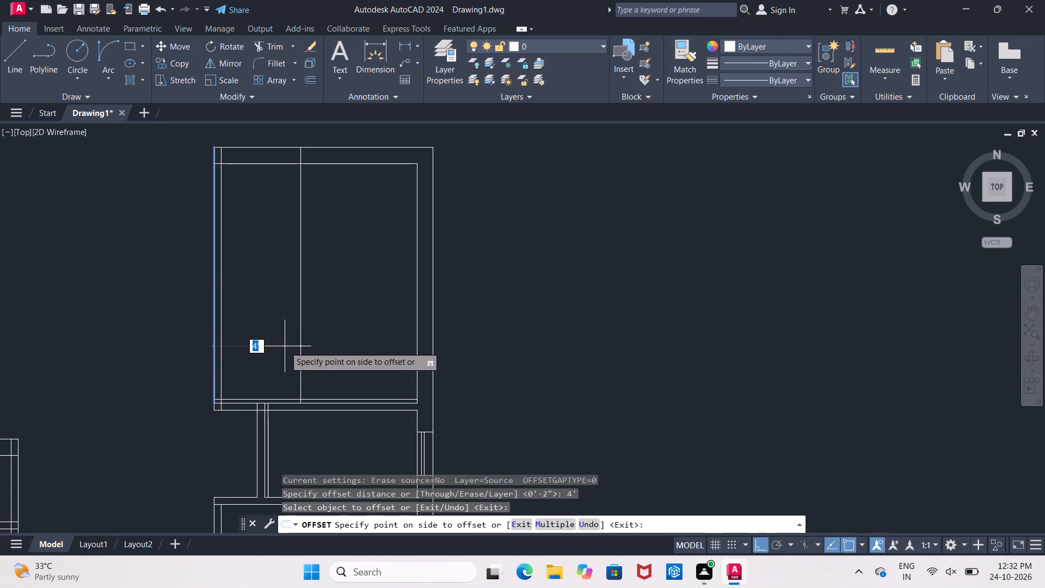
key(BackSpace)
text(3'6")
key(Return)
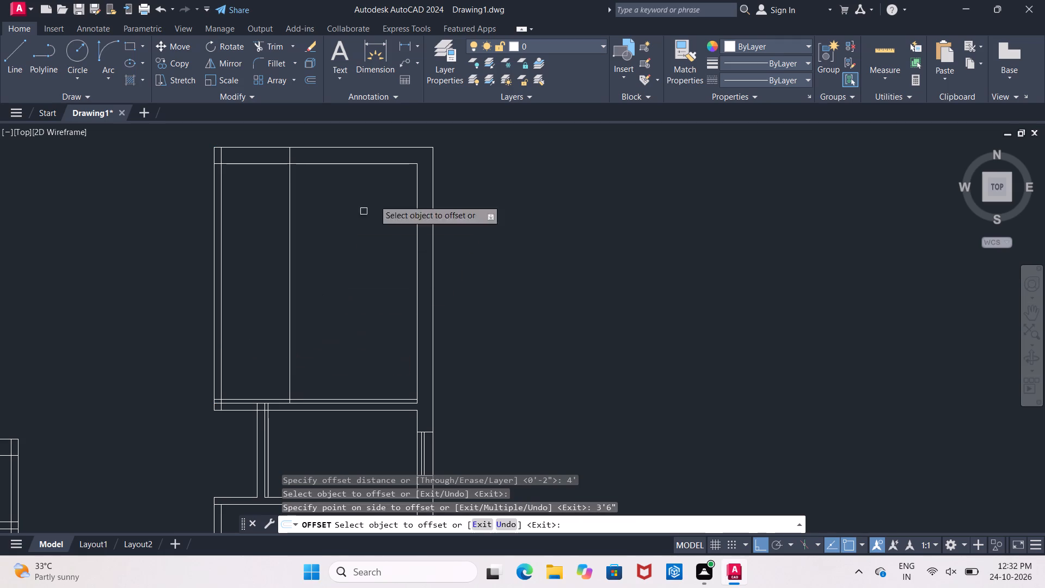
Offset the lower wall's original upper line 4' upward into the room.
scroll(261, 381, up, 1)
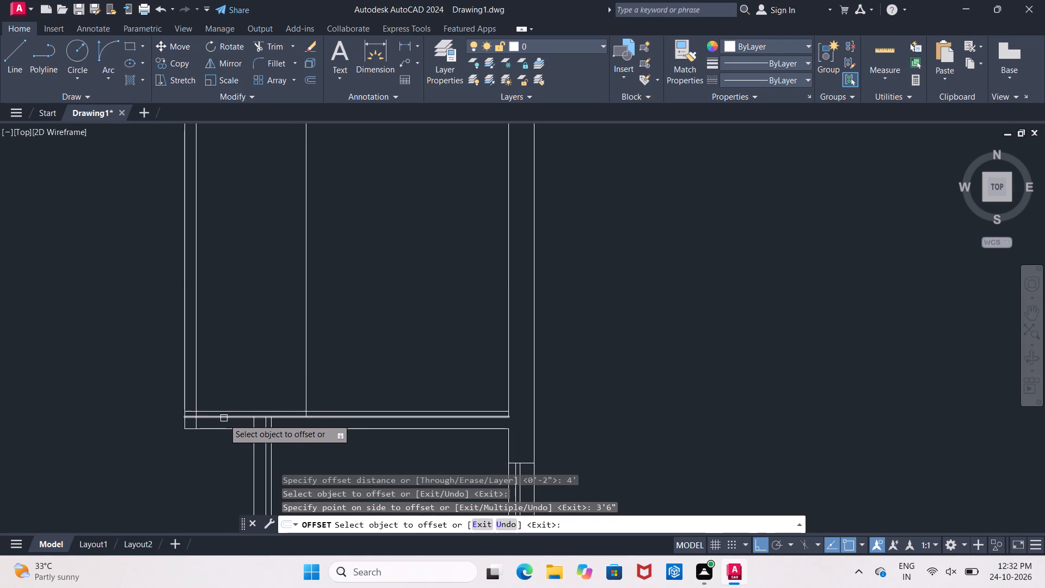
click(224, 419)
click(220, 350)
middle_drag(271, 339, 271, 296)
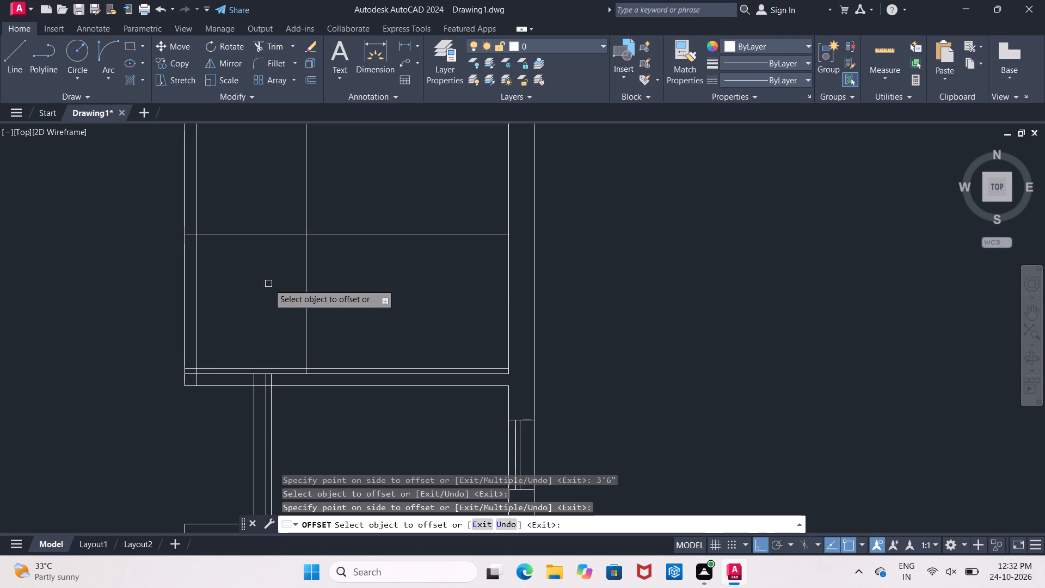
key(Return)
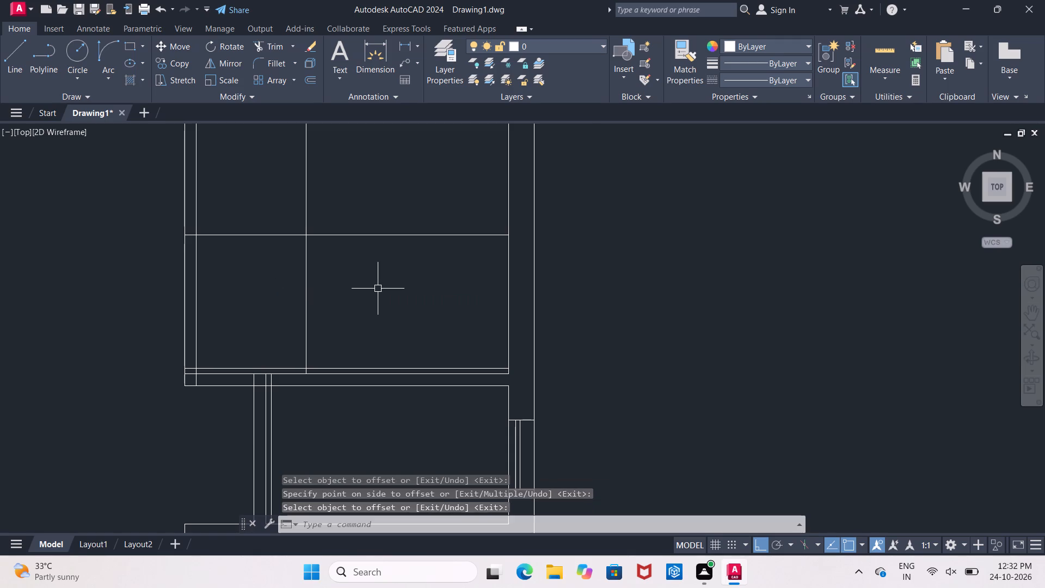
Offset the lower wall's original upper line 2'6" downward and the partition's original right line 2'6" rightward.
key(Return)
text(2'6)
key(shift+quotedbl)
key(Return)
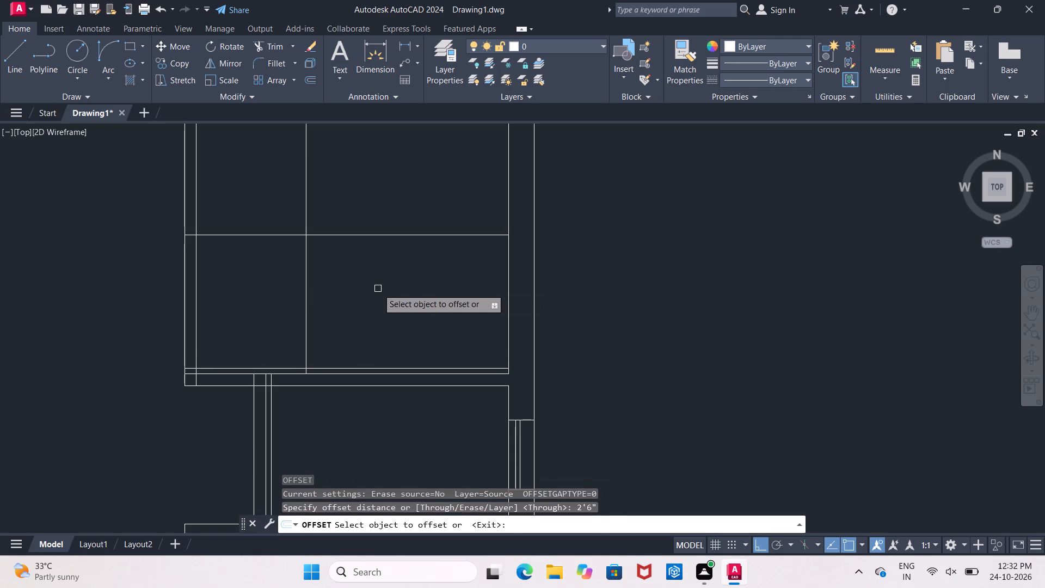
middle_drag(365, 292, 351, 168)
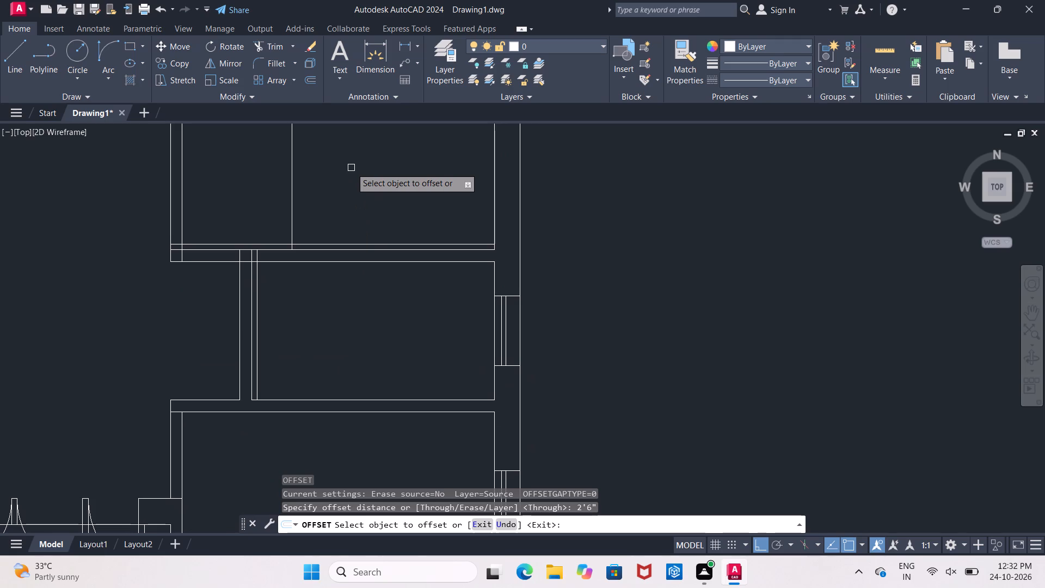
click(347, 250)
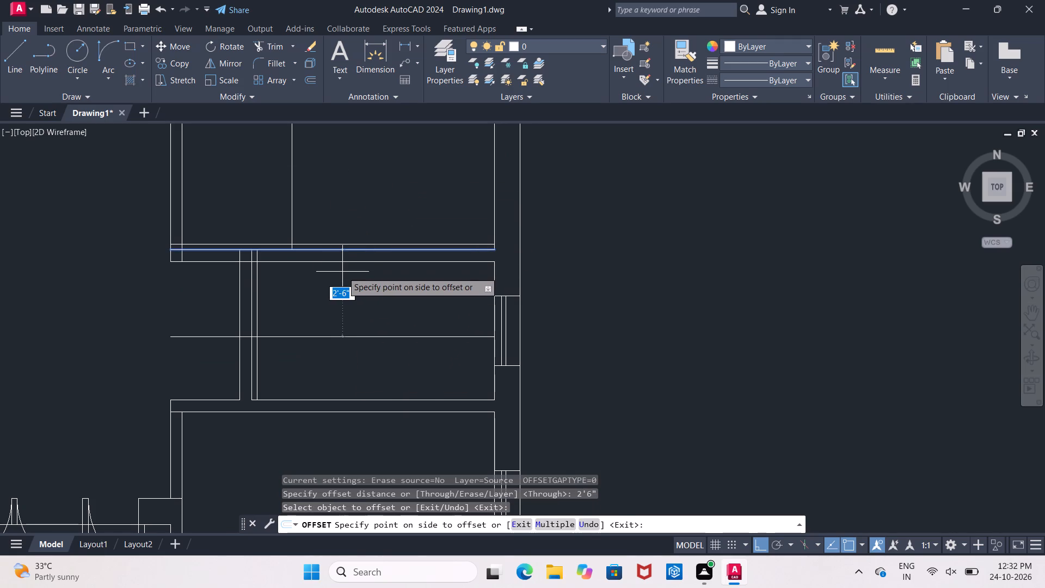
click(342, 272)
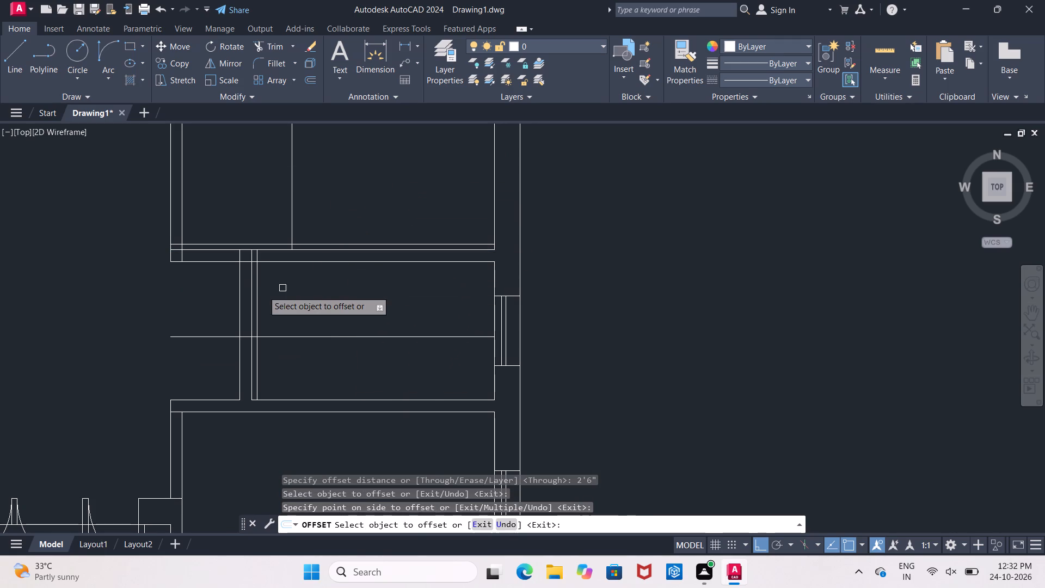
click(252, 292)
click(290, 293)
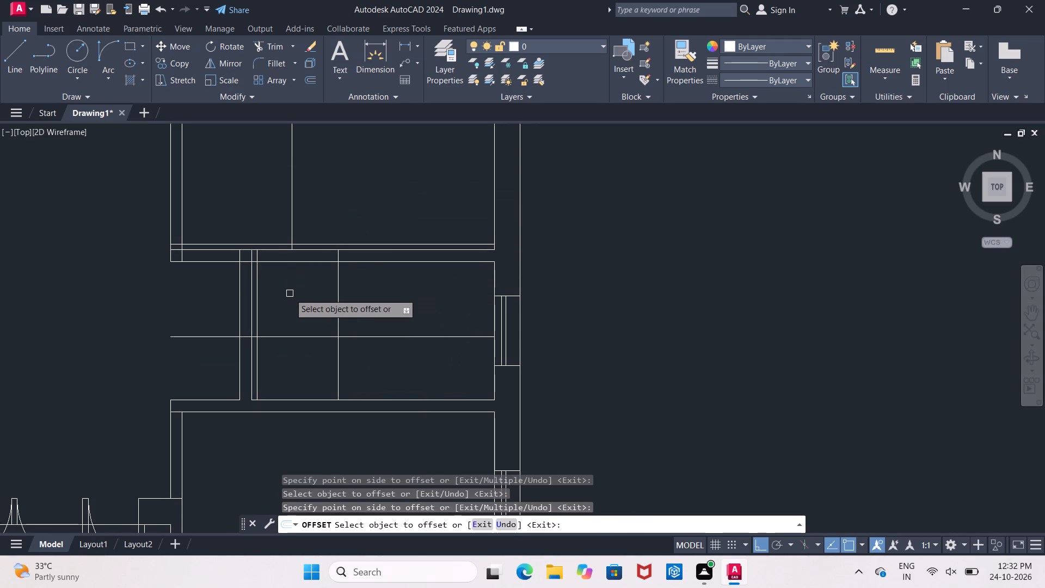
middle_drag(294, 285, 295, 363)
key(Escape)
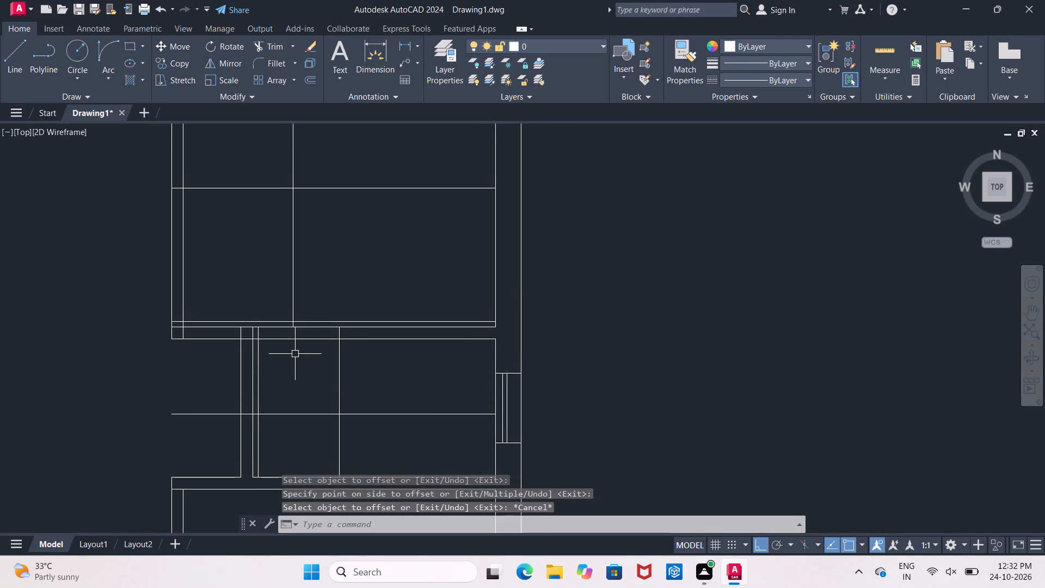
Trim the left wall lines and 3'6" offset line between the 4' offset and lower wall, plus the 2" wall strip's upper line beyond the 3'6" mark.
text(tr)
key(space)
key(space)
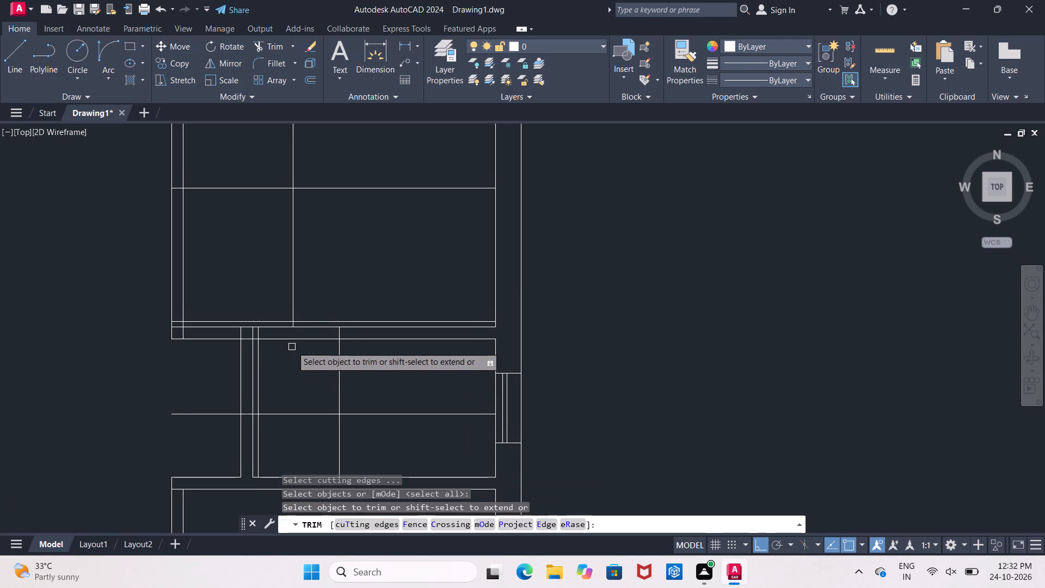
click(120, 242)
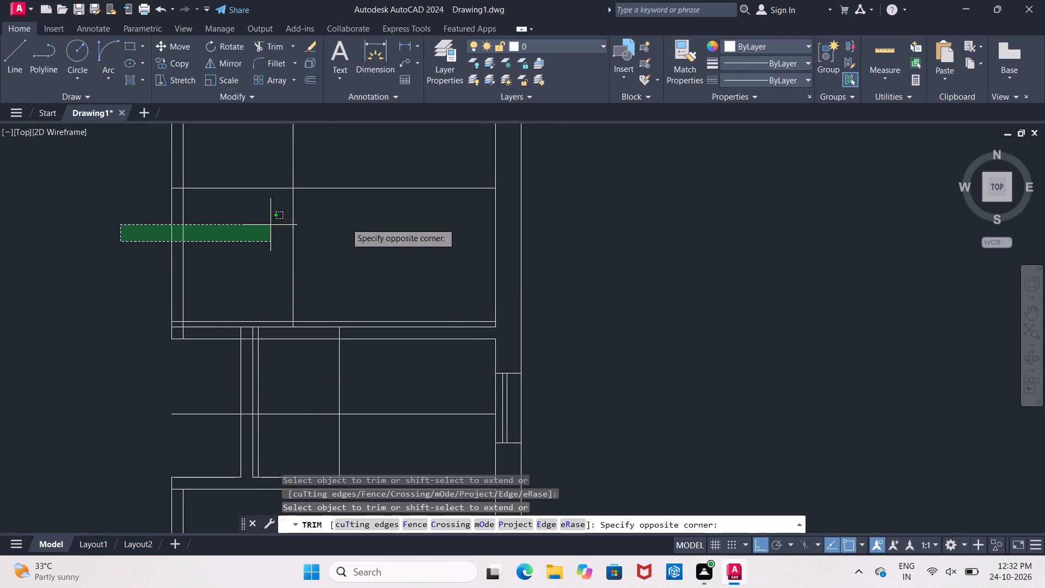
click(377, 223)
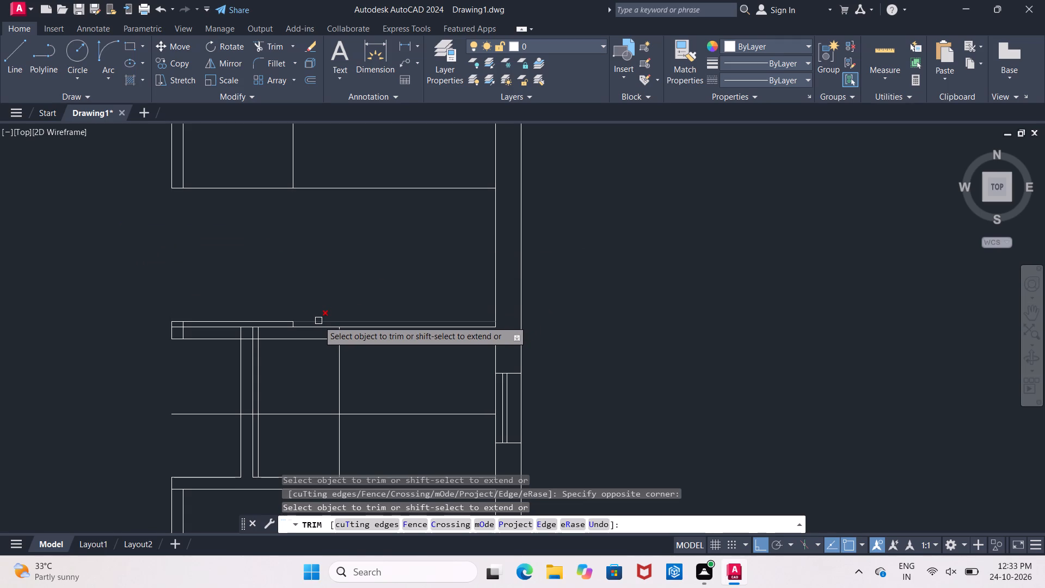
click(318, 321)
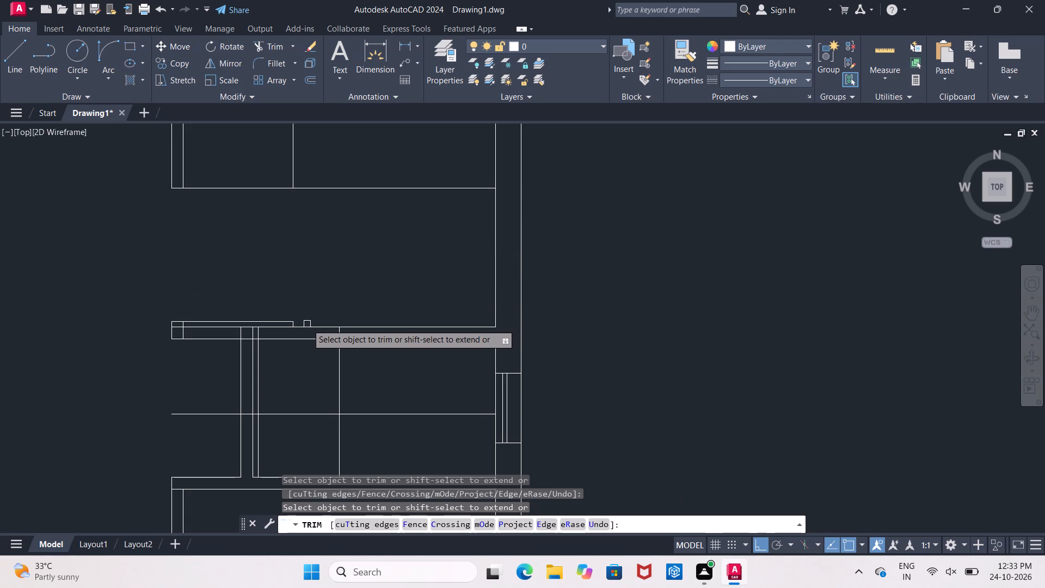
Trim an opening through the lower wall up to the vertical 2'6" offset, ending the partition's 2" strip line at the horizontal 2'6" offset.
click(259, 333)
click(271, 338)
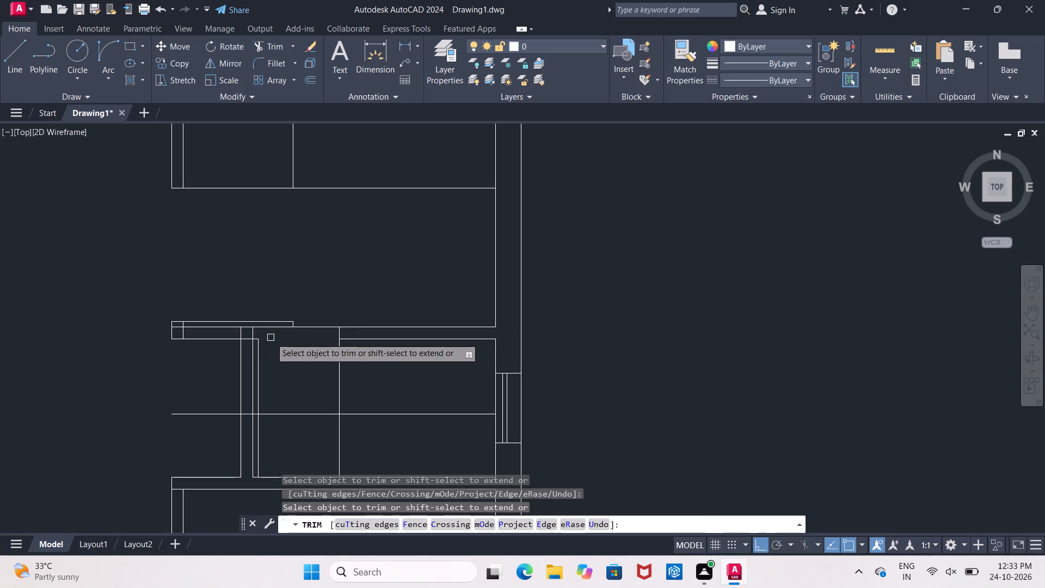
click(257, 428)
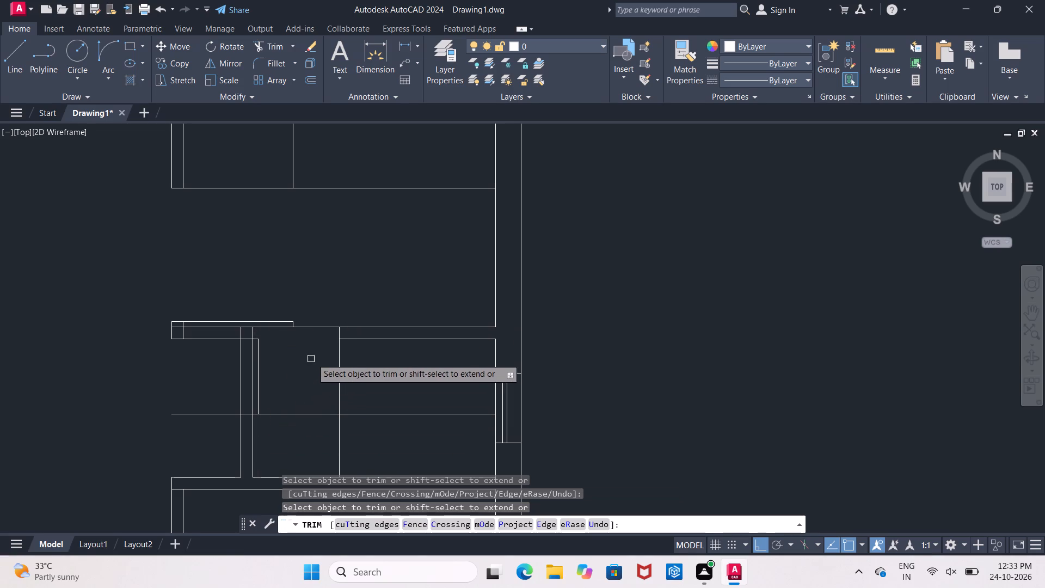
click(337, 359)
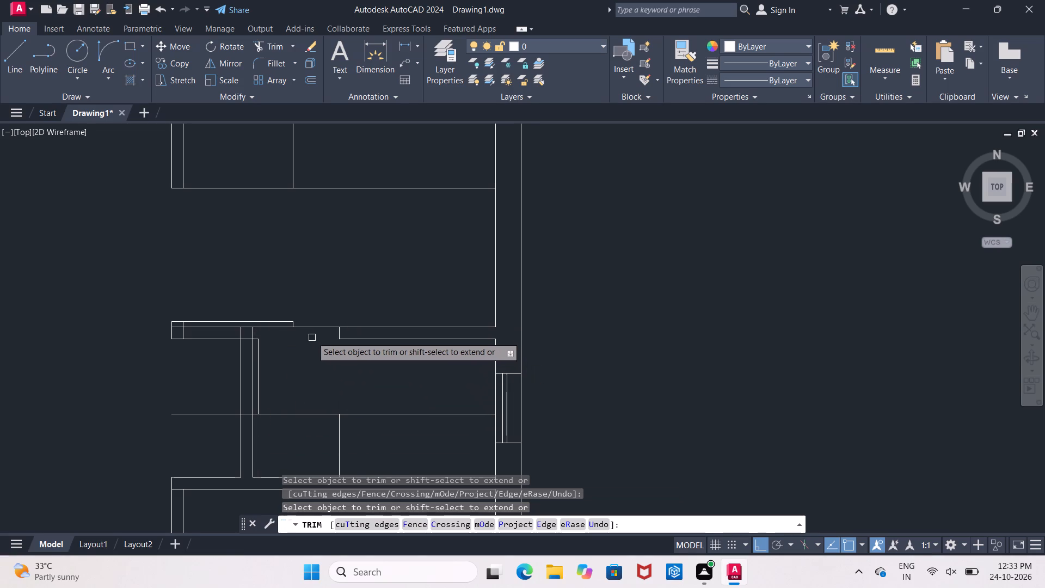
click(310, 327)
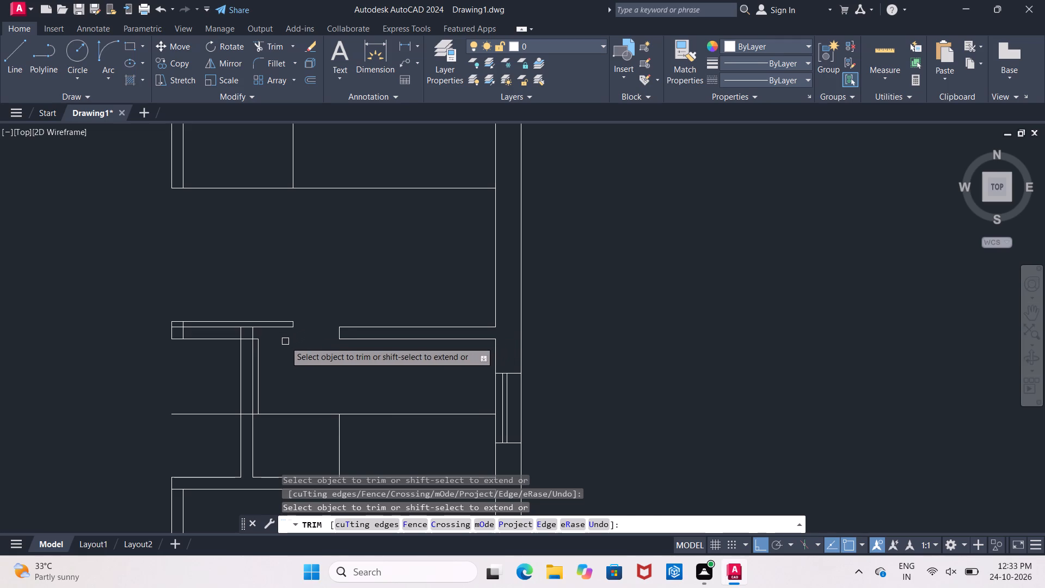
click(285, 341)
click(286, 427)
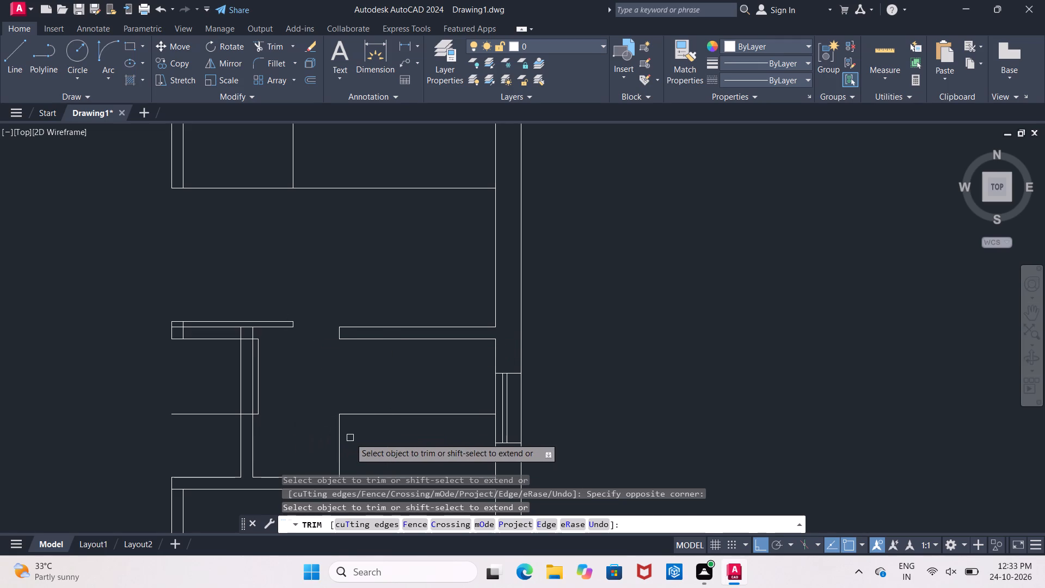
Erase the leftover vertical and horizontal 2'6" offset lines in the room below the wall opening.
key(Escape)
click(339, 440)
click(349, 415)
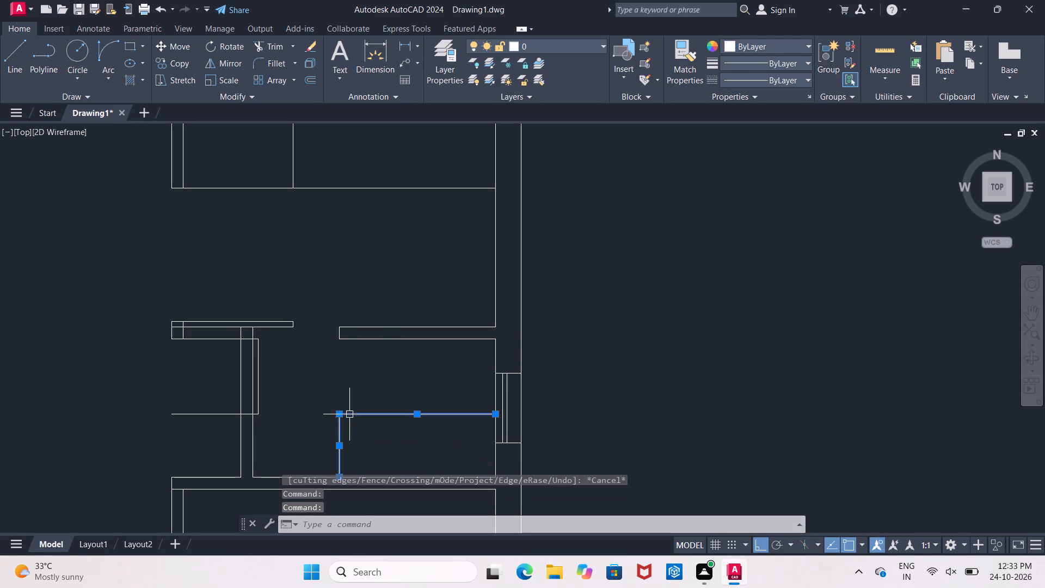
key(Delete)
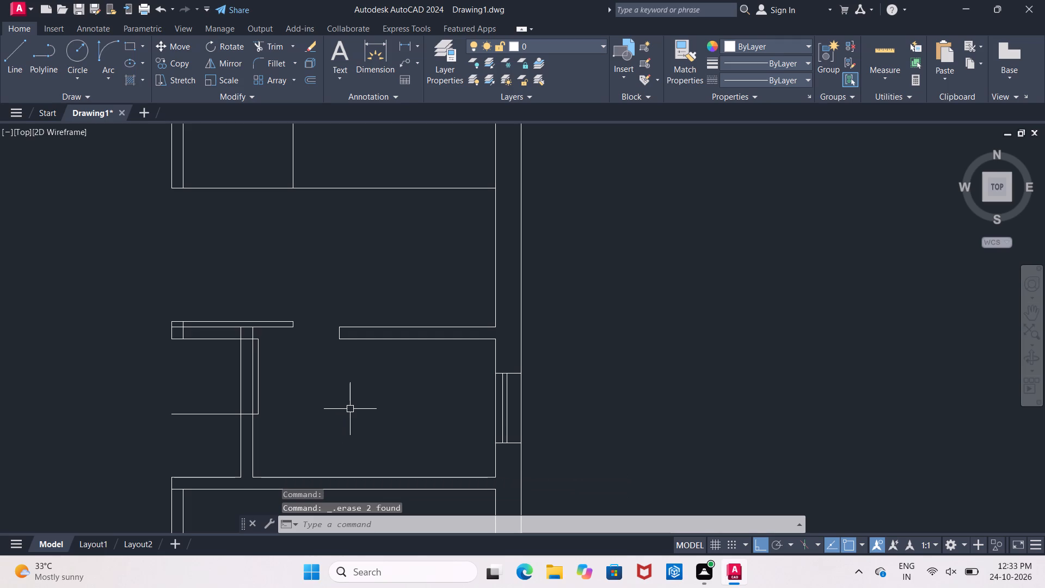
Trim the 2'6" offset and the wall's lower line between the partition faces, and erase the offset's leftover piece left of the partition.
text(tr)
key(space)
key(space)
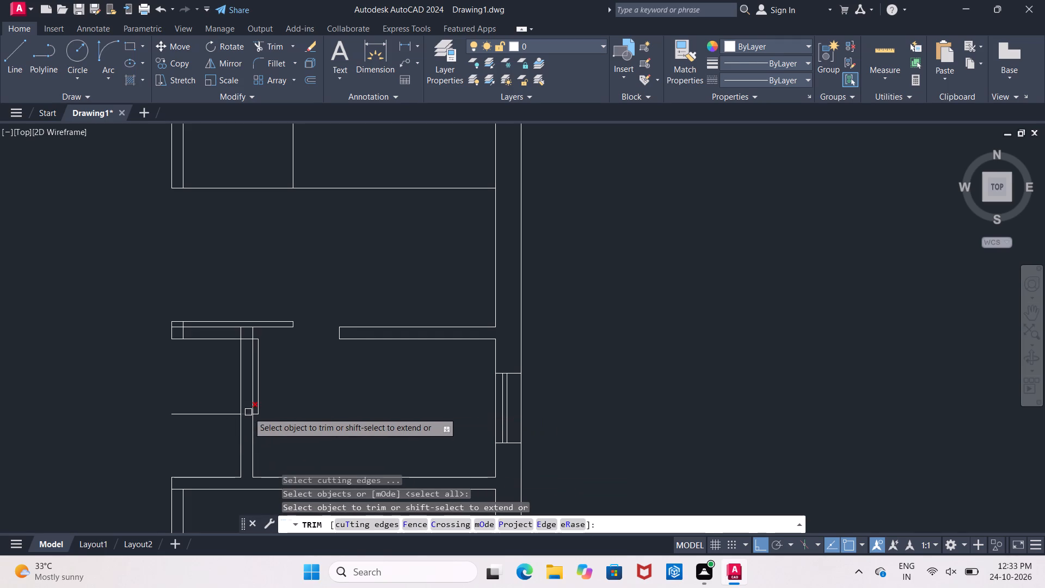
scroll(248, 412, up, 1)
click(244, 415)
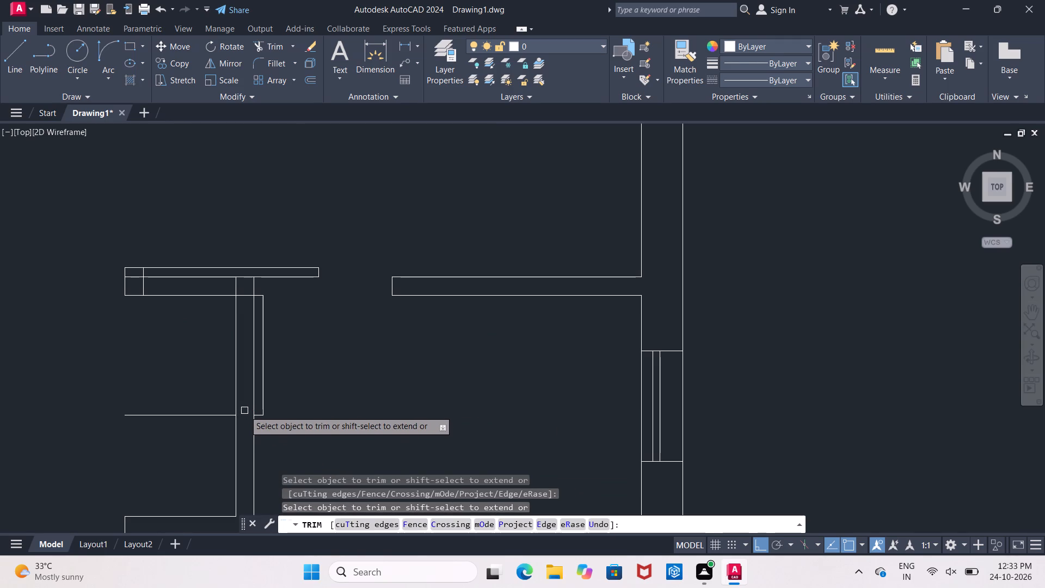
click(247, 295)
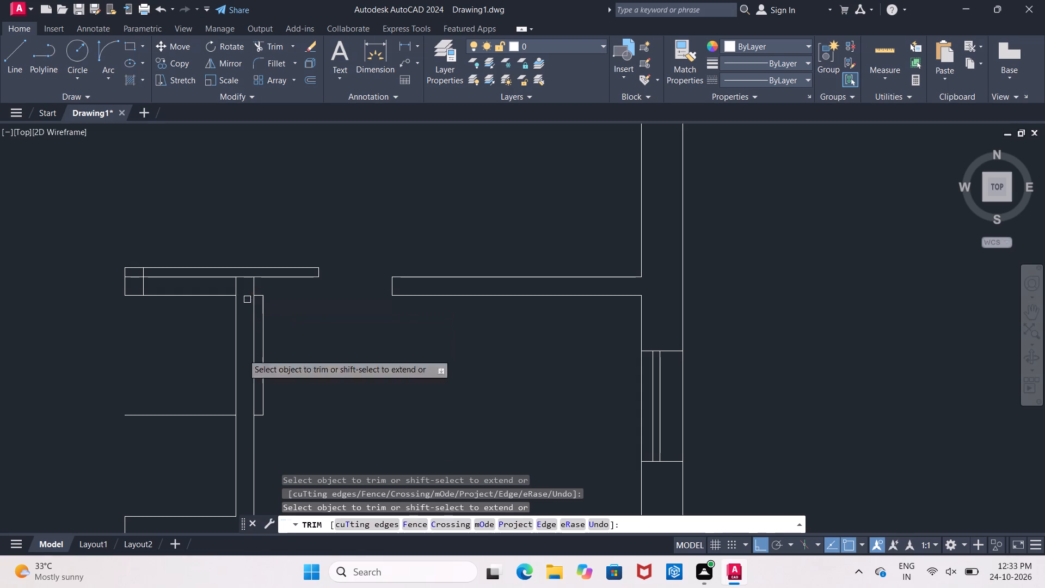
key(Escape)
click(220, 414)
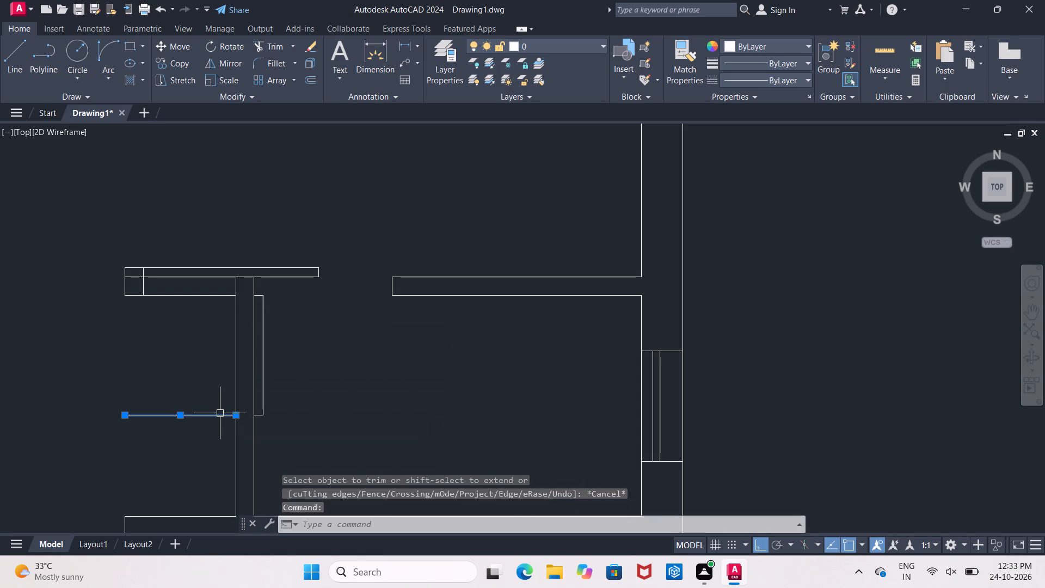
key(Delete)
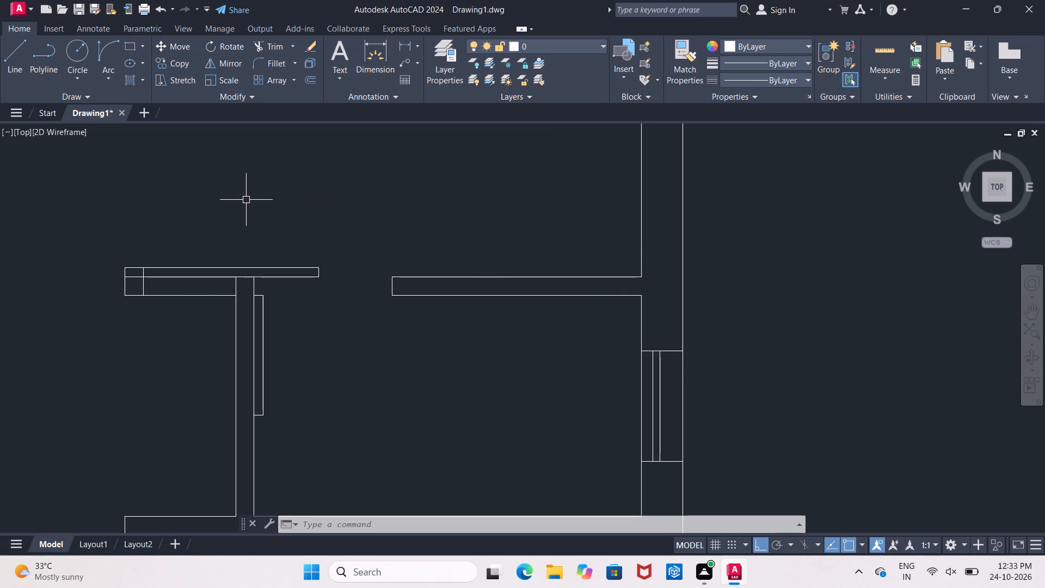
Remove the inner left wall line's leftover segments crossing the 2" strip and the lower wall's left end.
text(tr)
key(space)
key(space)
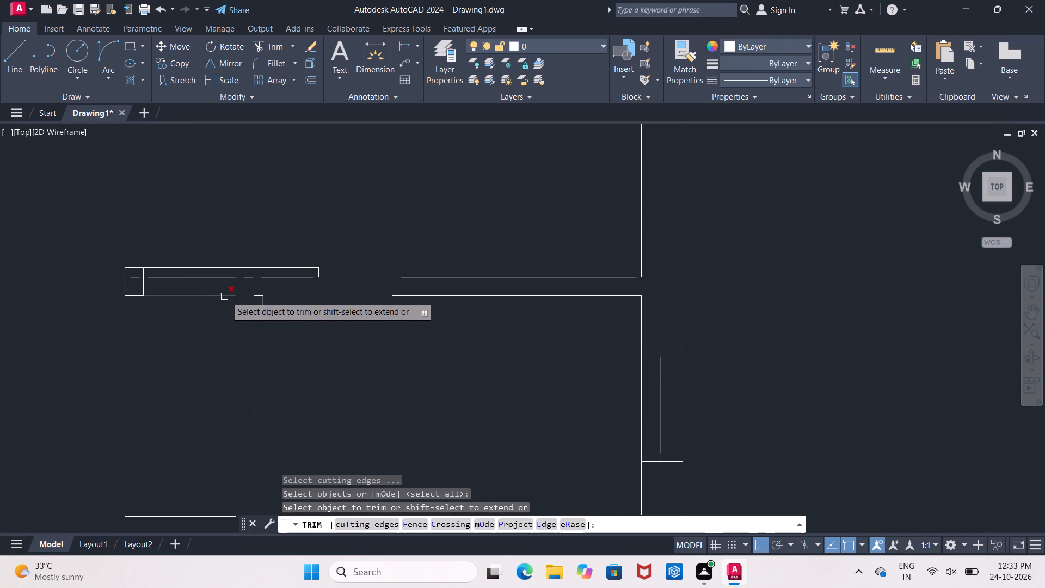
scroll(238, 296, up, 1)
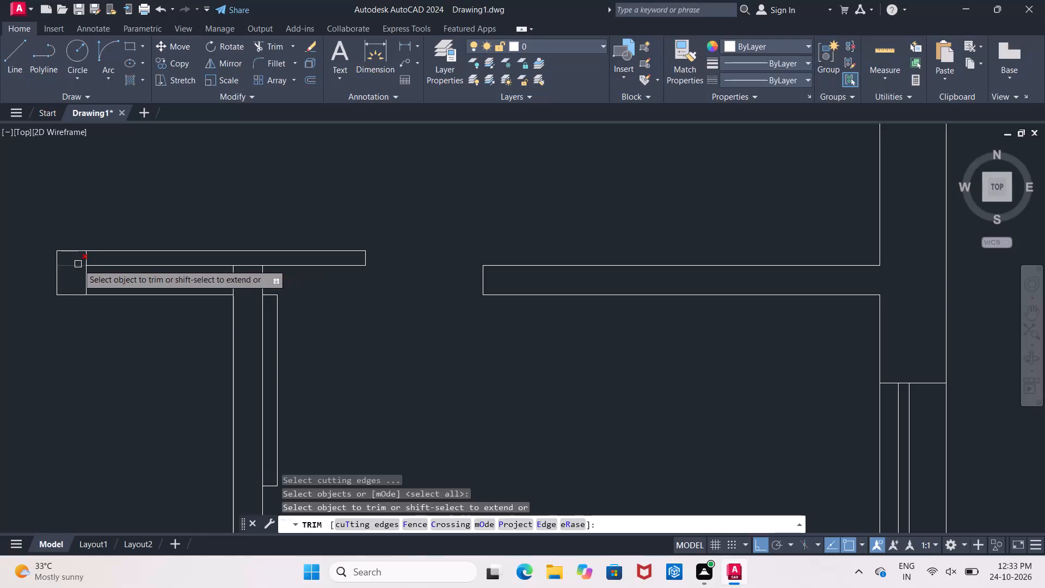
click(89, 257)
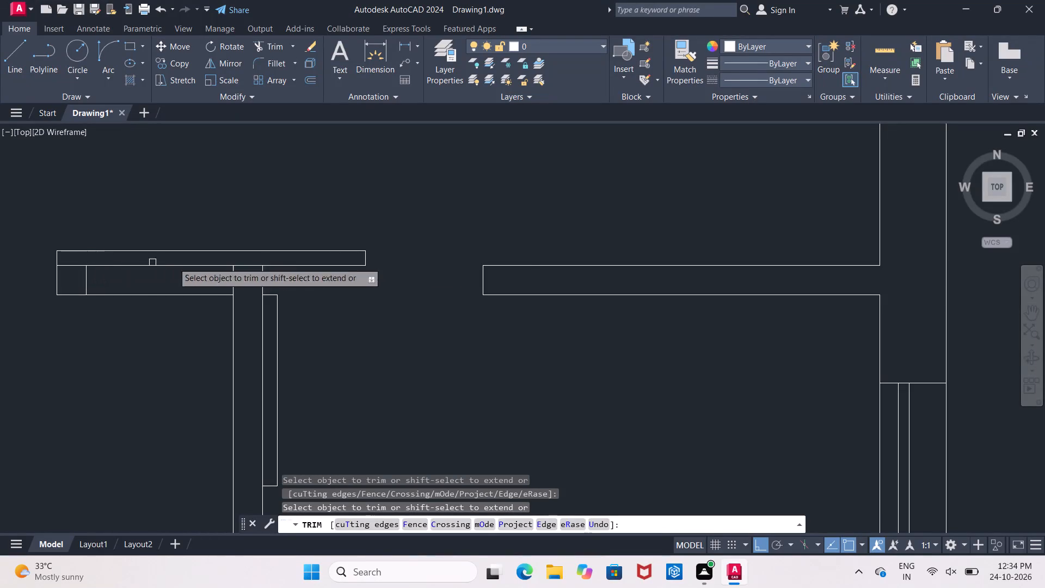
scroll(384, 230, down, 1)
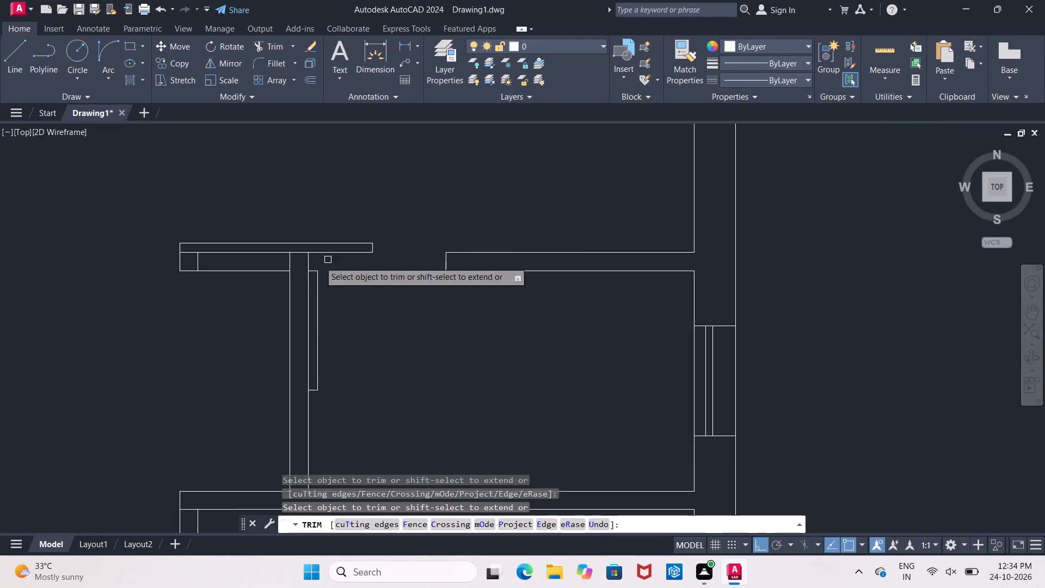
key(Escape)
click(195, 261)
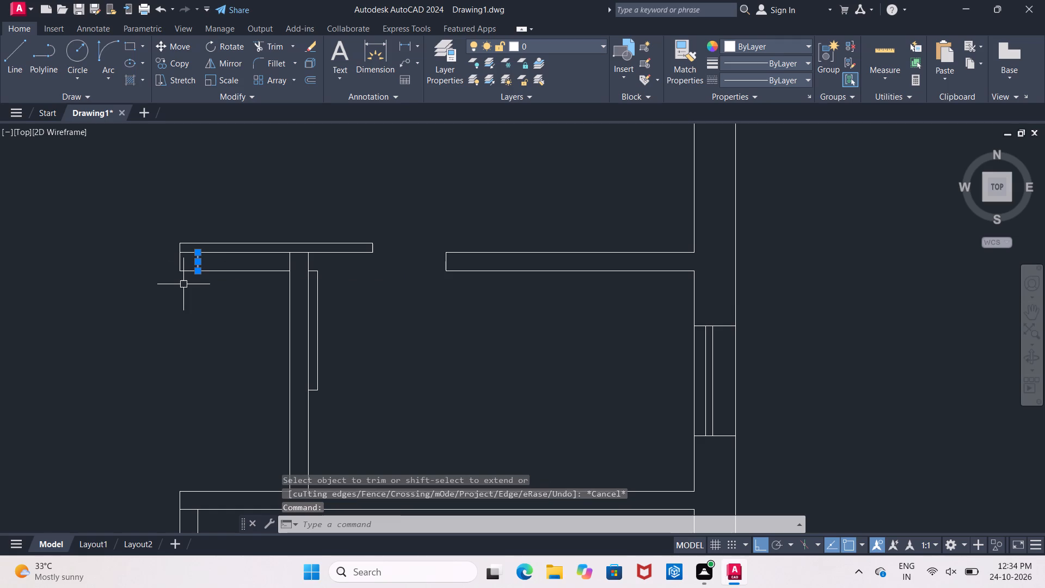
key(Delete)
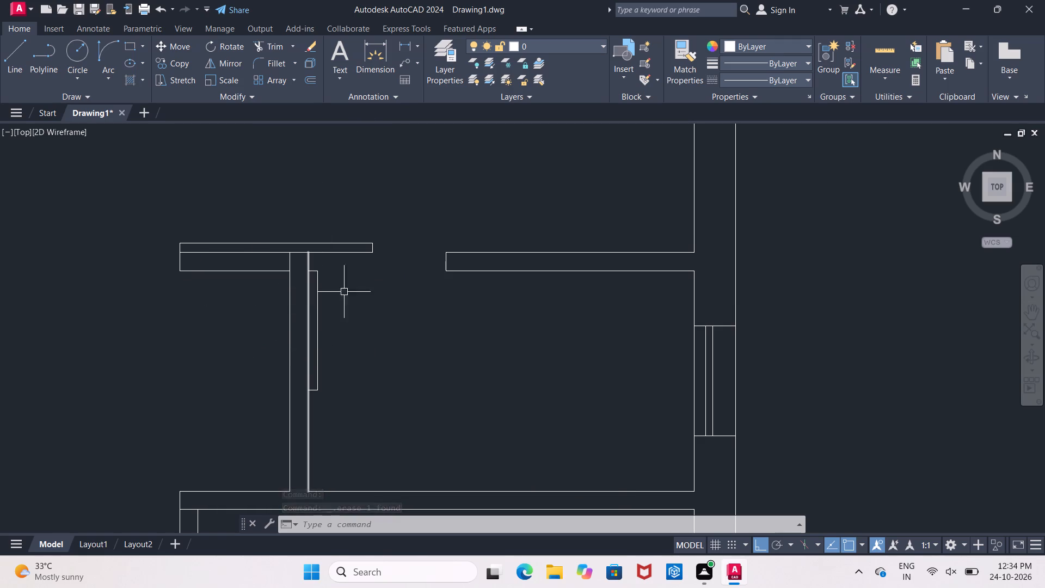
Extend the partition's right face to the 2" strip's top line and trim the wall's upper line between the partition faces, keeping the opening clear.
scroll(292, 253, up, 1)
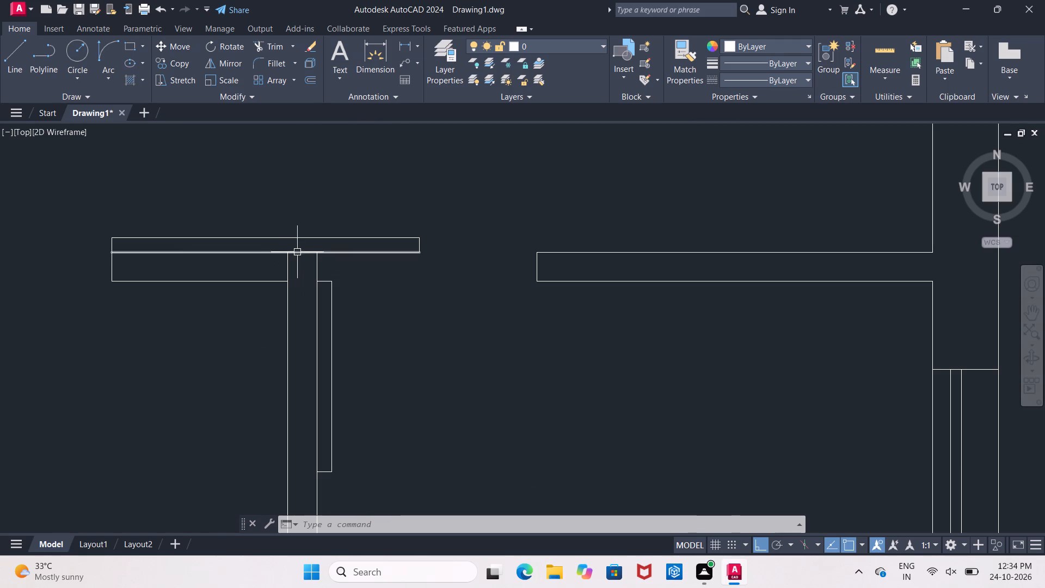
text(tr)
key(Return)
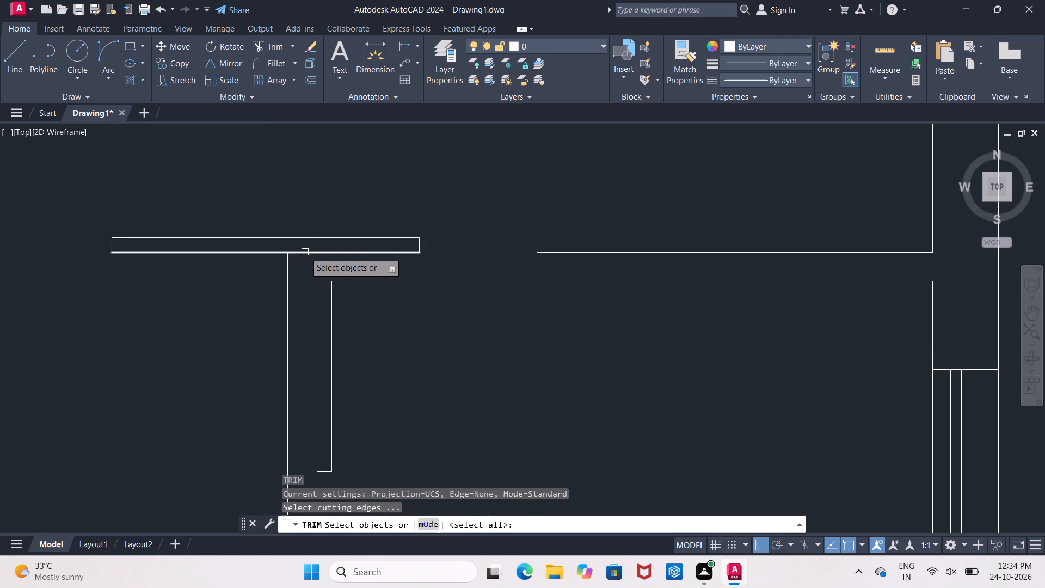
key(space)
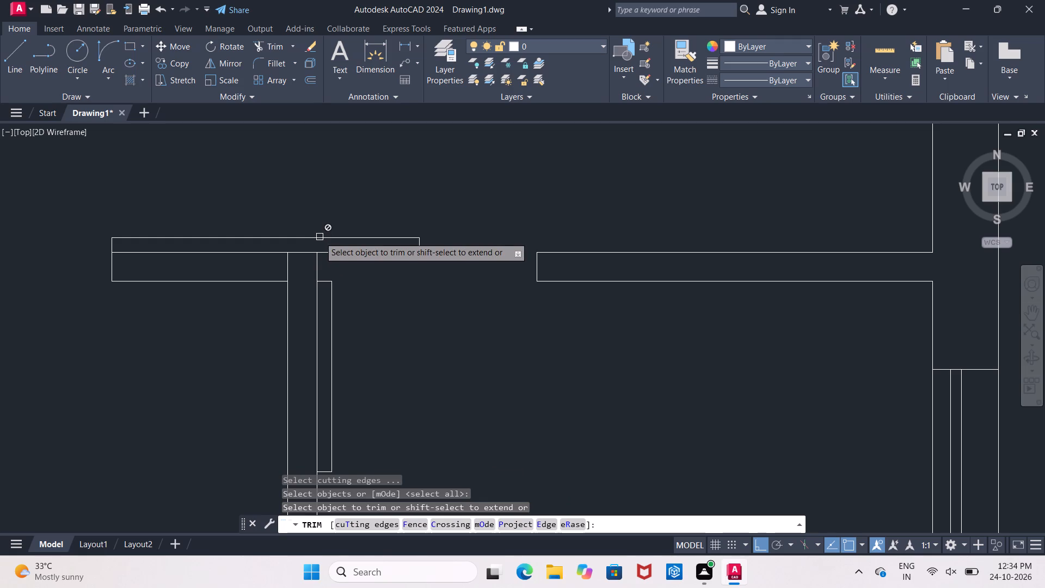
shift+click(317, 269)
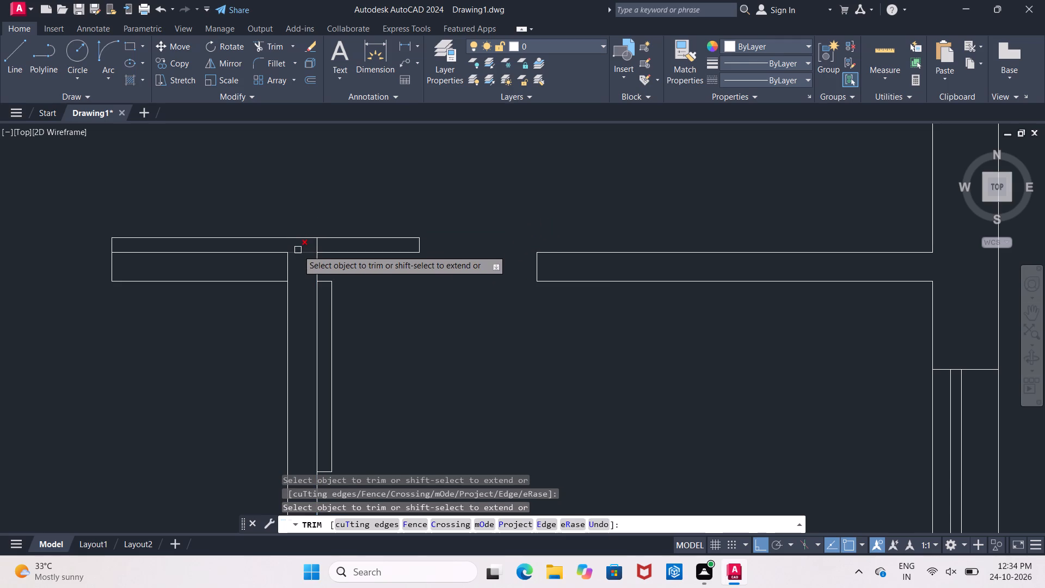
shift+click(298, 250)
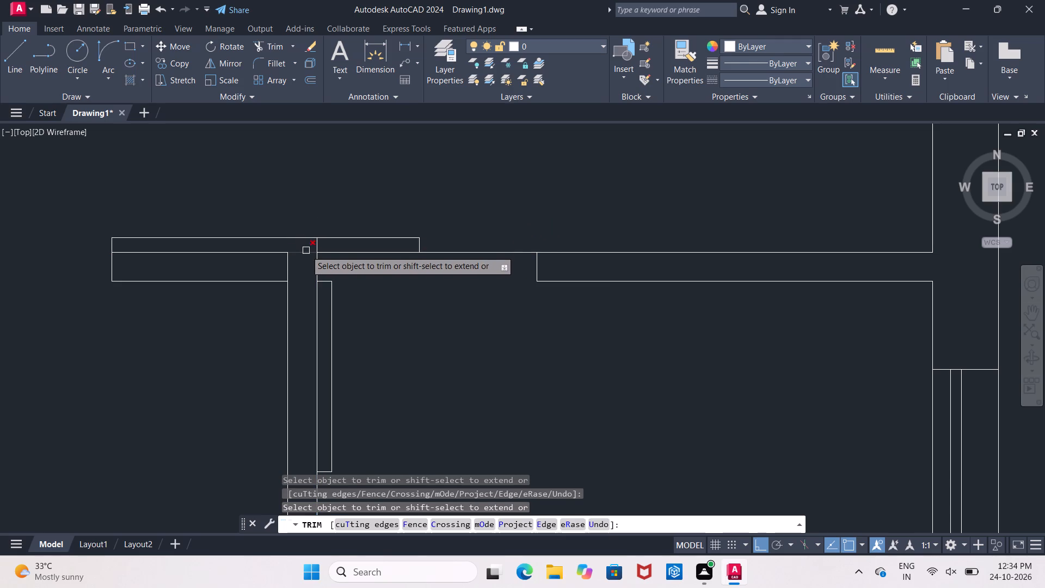
click(306, 250)
click(434, 253)
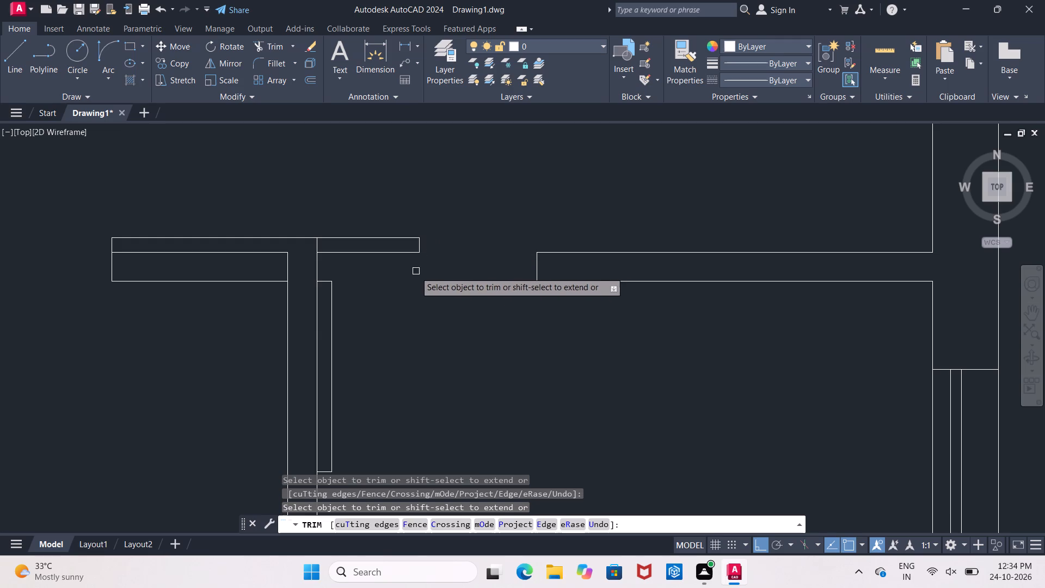
Trim the partition's right face out of the 2" strip and extend the strip's lower line across the partition's top.
middle_drag(452, 204, 446, 239)
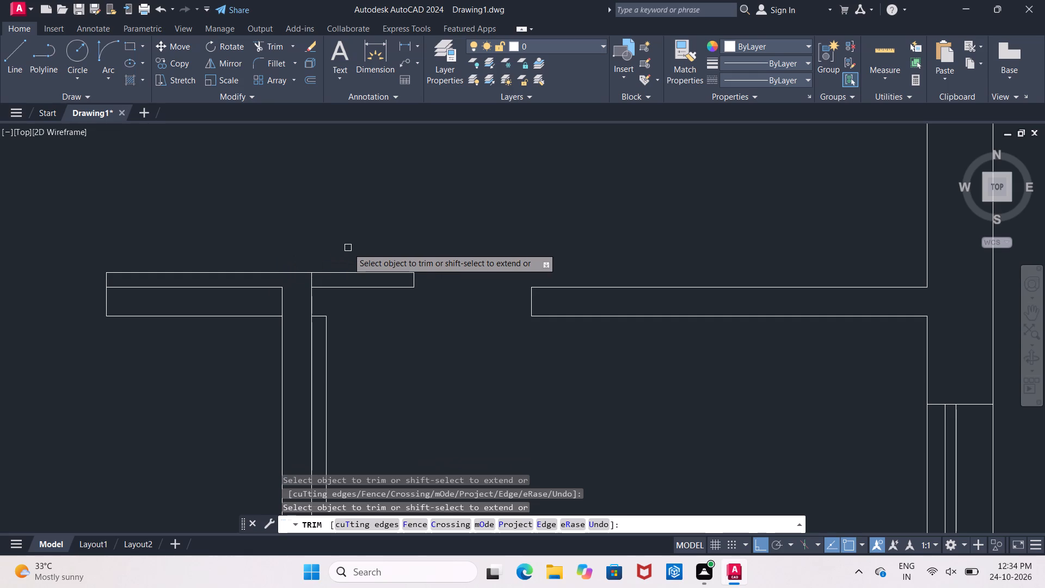
scroll(368, 260, down, 4)
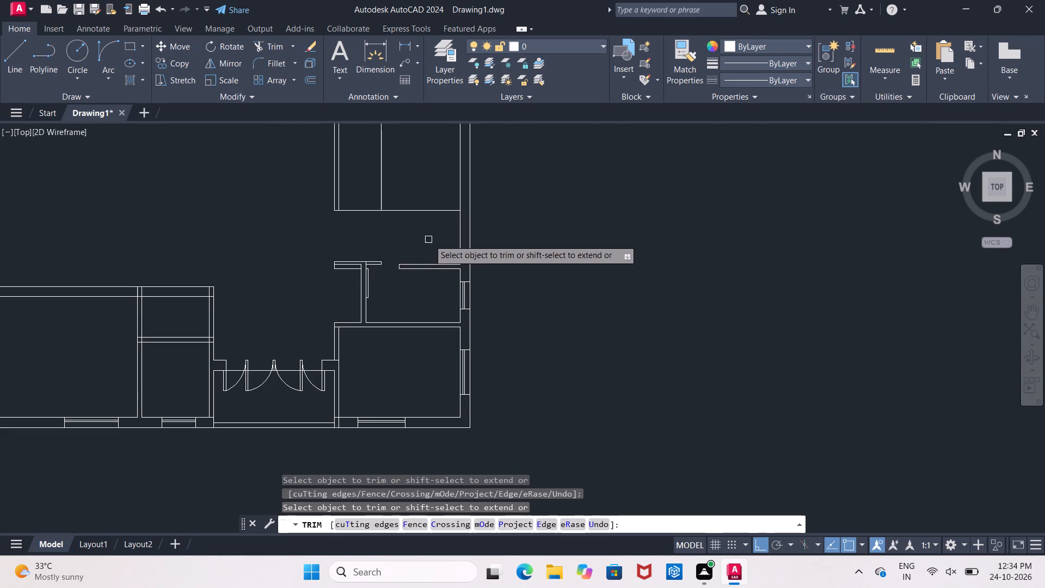
middle_drag(394, 225, 378, 240)
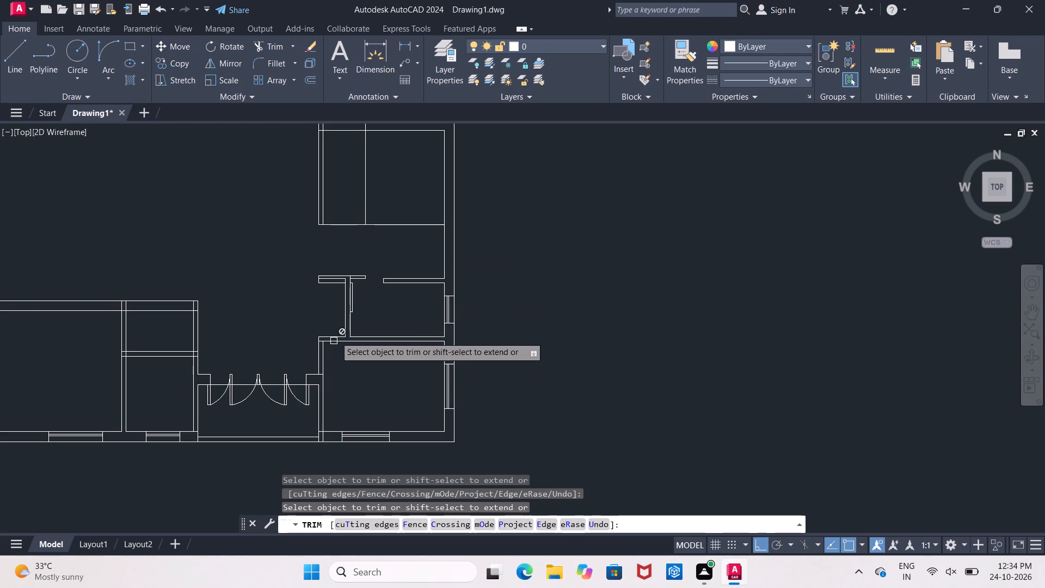
scroll(350, 289, up, 3)
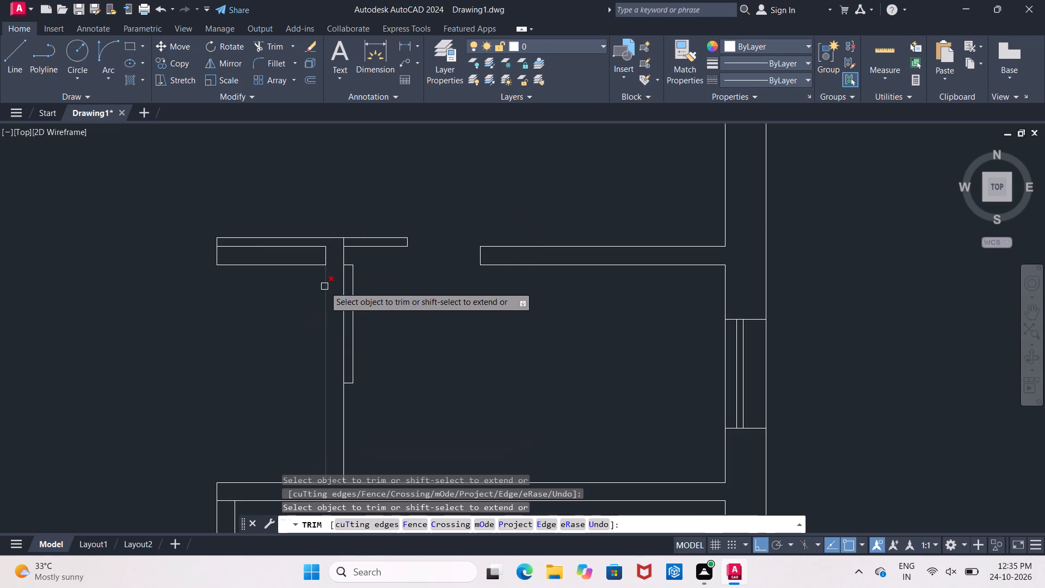
scroll(337, 247, up, 2)
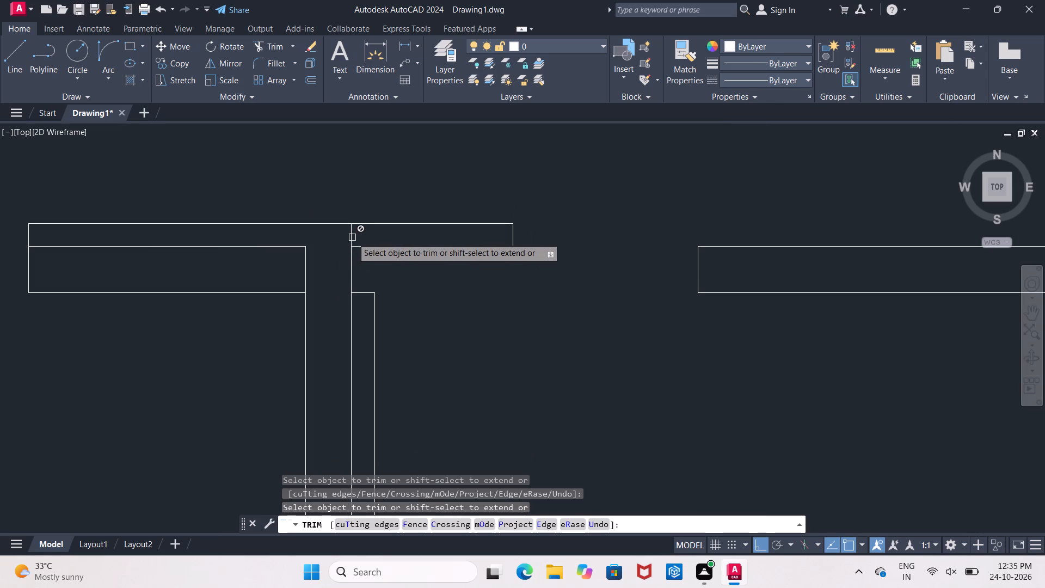
click(352, 237)
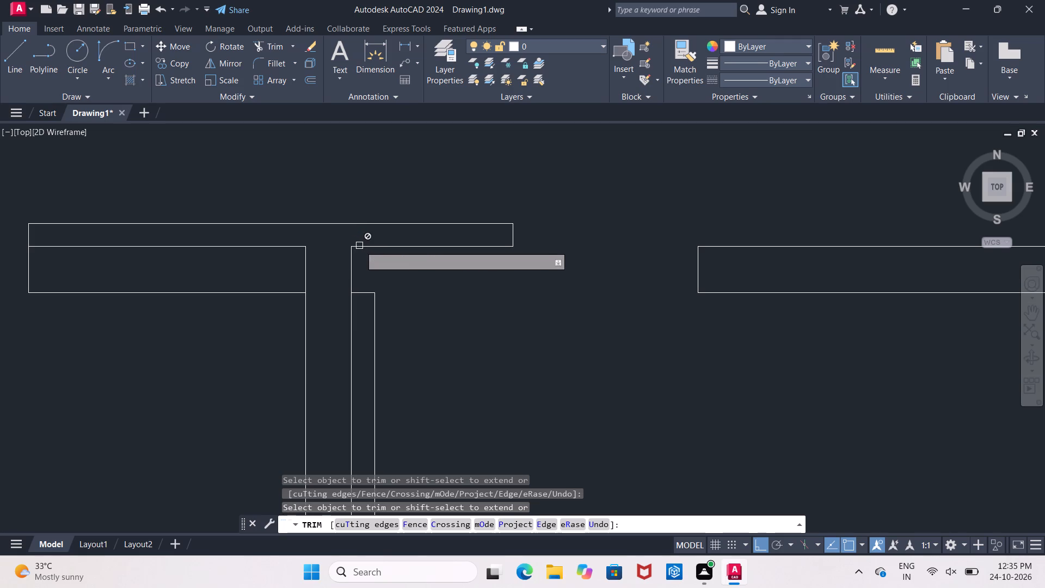
shift+click(287, 244)
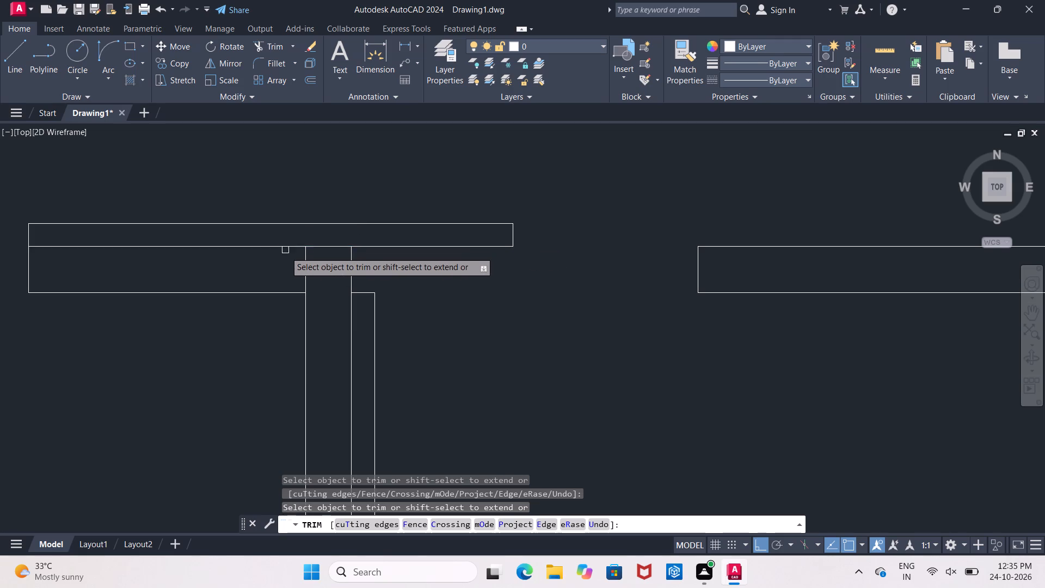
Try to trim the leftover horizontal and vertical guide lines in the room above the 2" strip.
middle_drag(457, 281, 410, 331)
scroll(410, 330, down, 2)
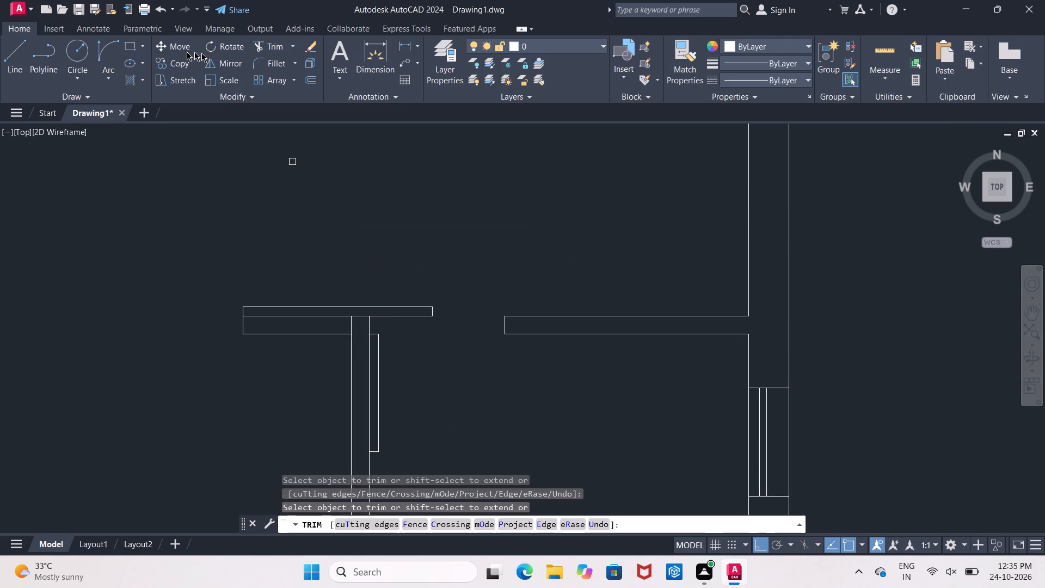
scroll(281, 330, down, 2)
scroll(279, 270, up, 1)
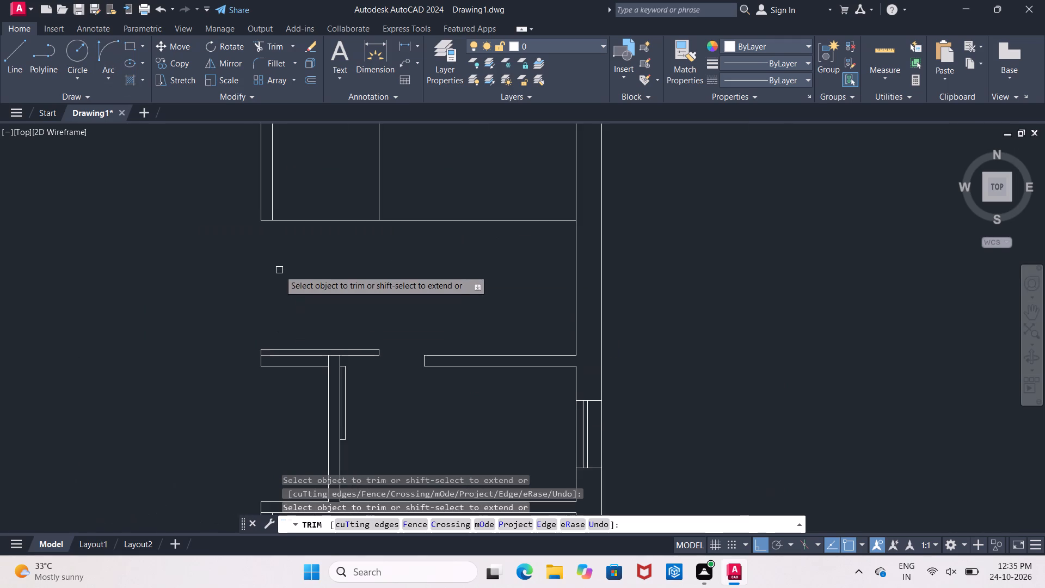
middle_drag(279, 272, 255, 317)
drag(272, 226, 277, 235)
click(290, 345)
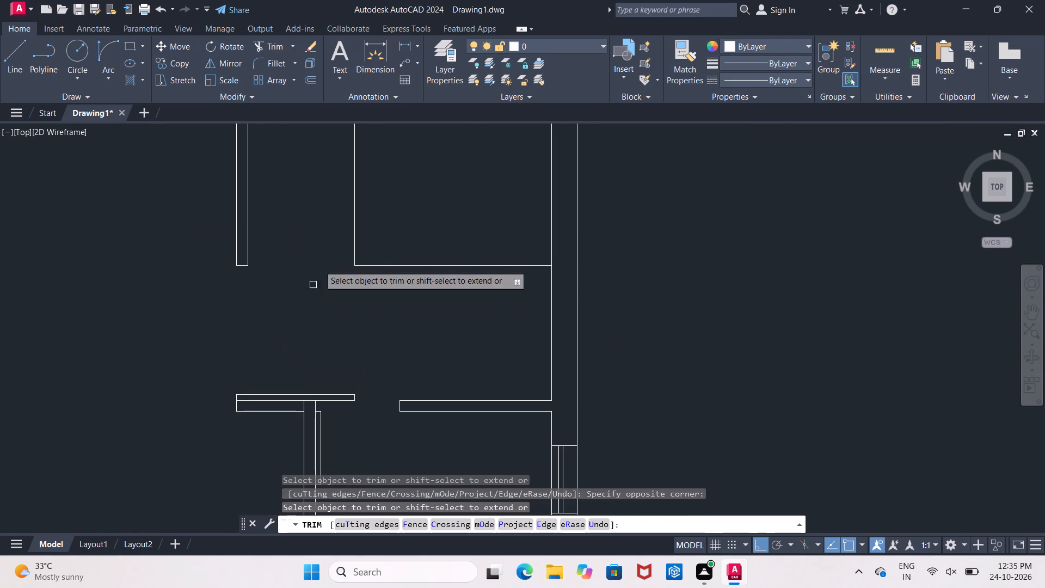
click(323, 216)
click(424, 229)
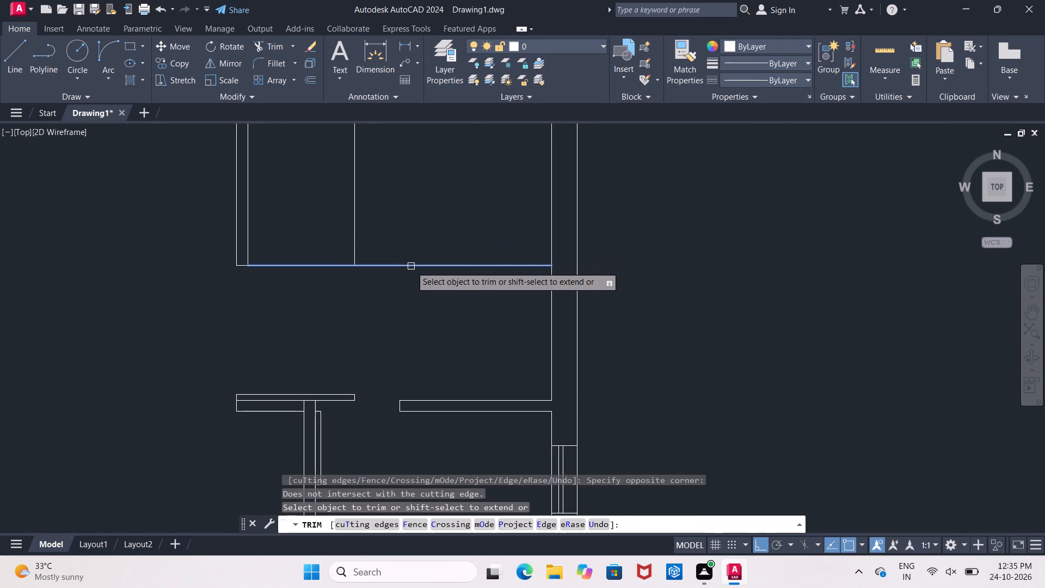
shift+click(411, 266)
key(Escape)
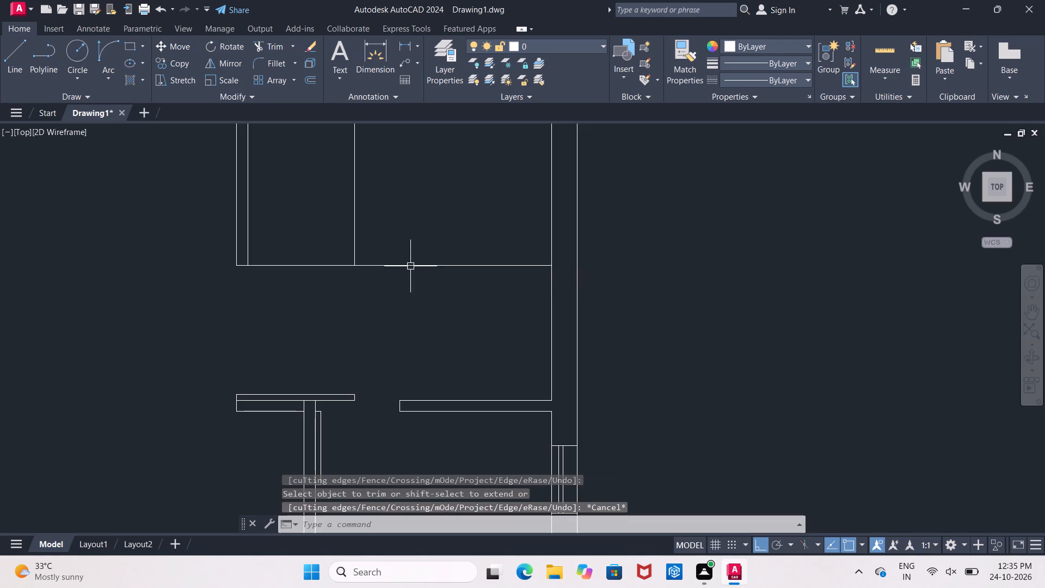
Erase the horizontal guide line and the vertical guide line in the room above the 2" strip.
click(410, 266)
click(358, 236)
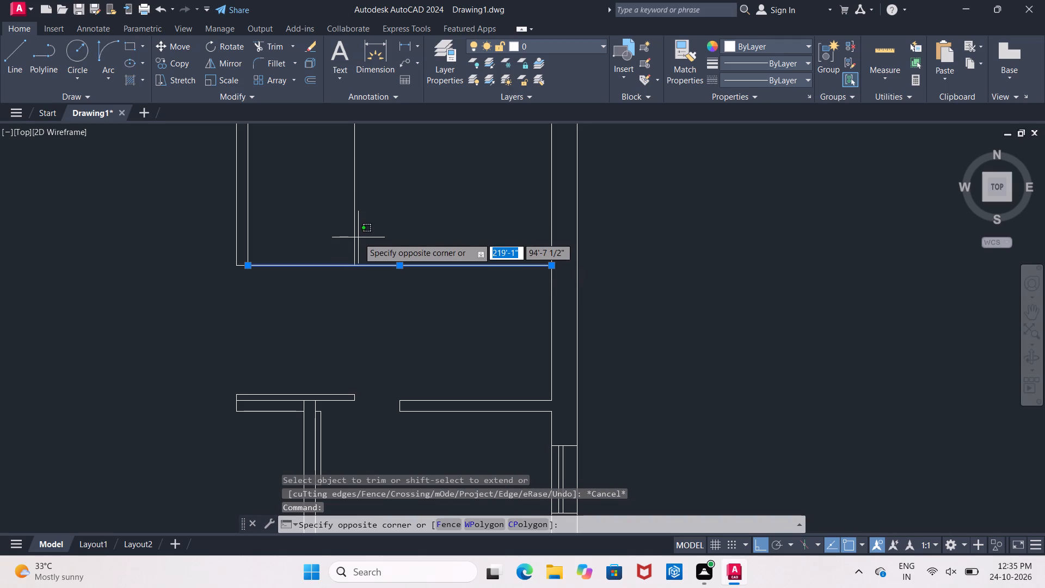
click(353, 193)
key(Delete)
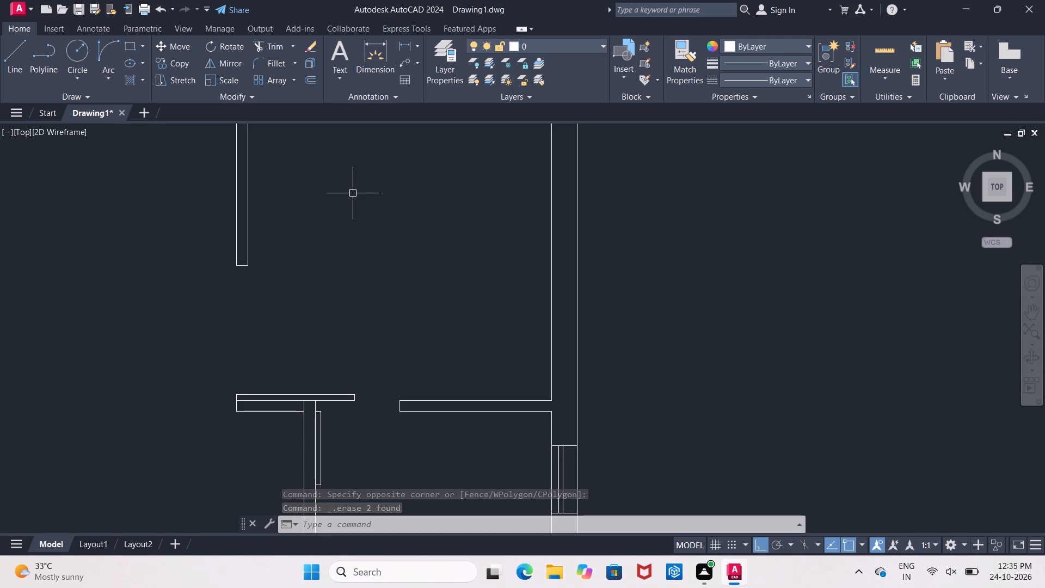
Draw a start-end-direction door swing arc from the upper left wall's inner bottom corner to the 2" strip's right end.
click(97, 48)
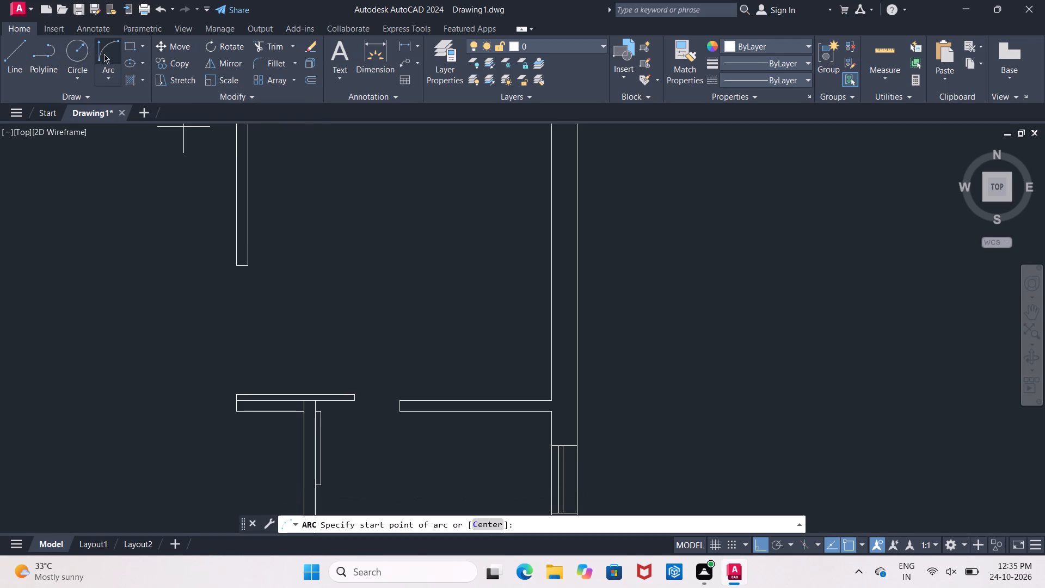
click(251, 262)
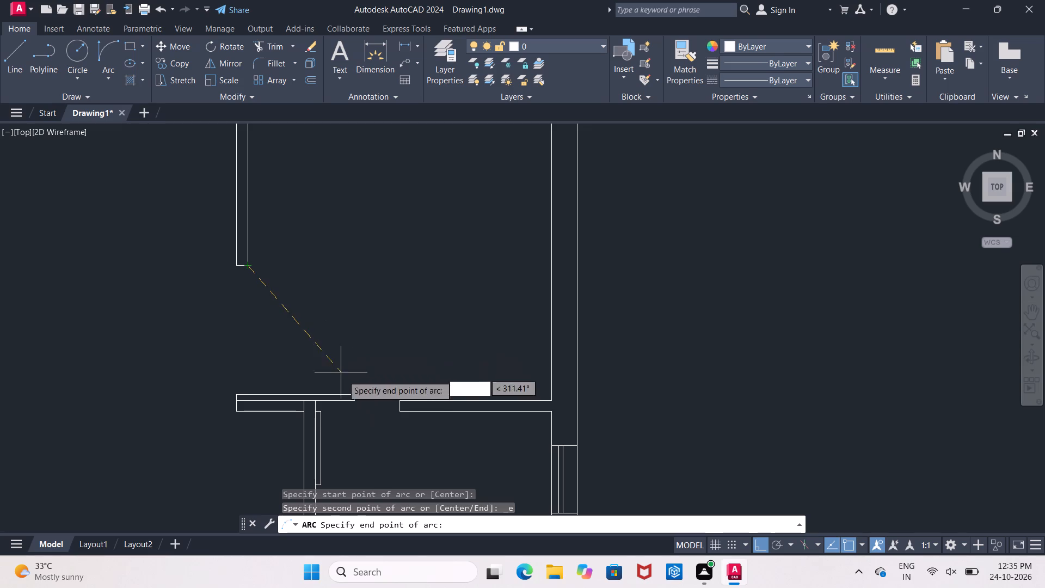
click(356, 395)
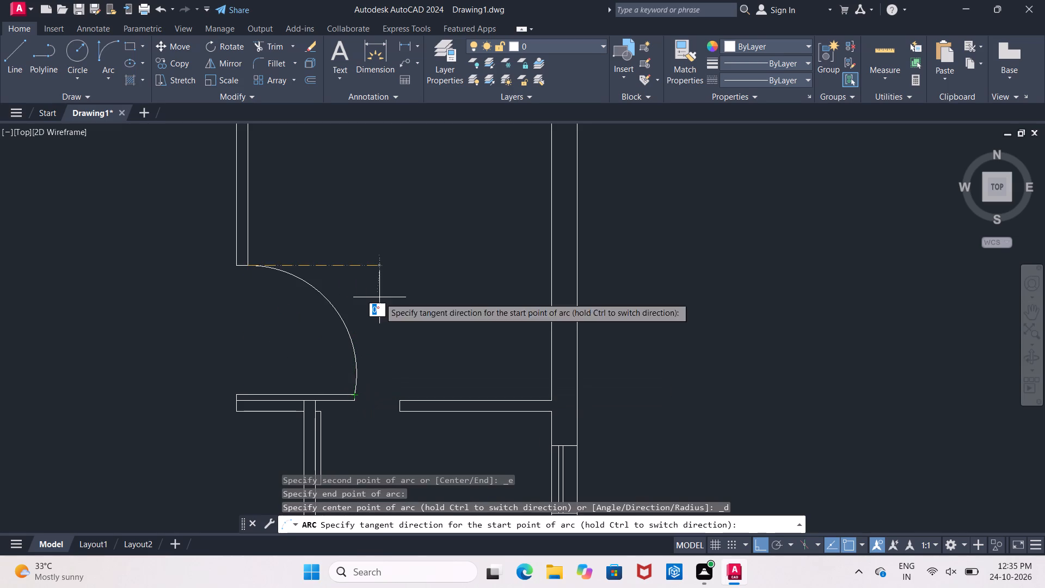
click(379, 297)
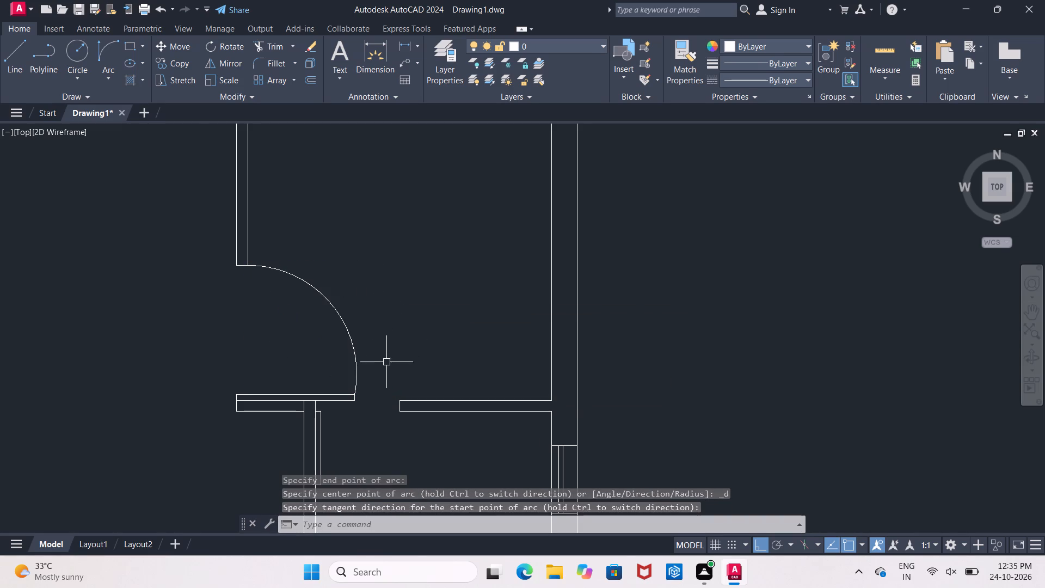
Draw the small room's door swing arc from the opening's right jamb to the lower end of the door leaf on the partition.
middle_drag(388, 359, 337, 243)
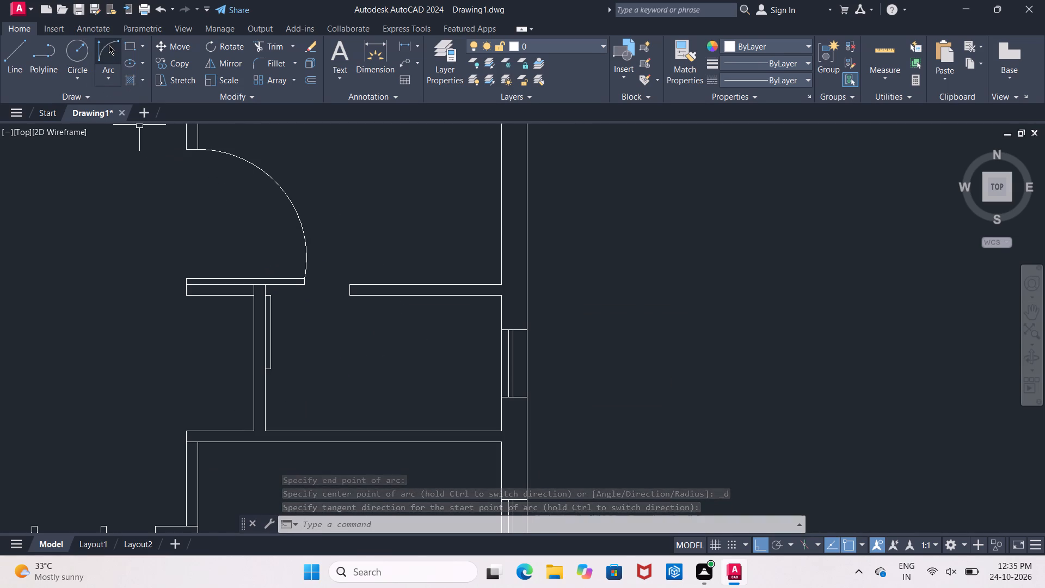
click(109, 45)
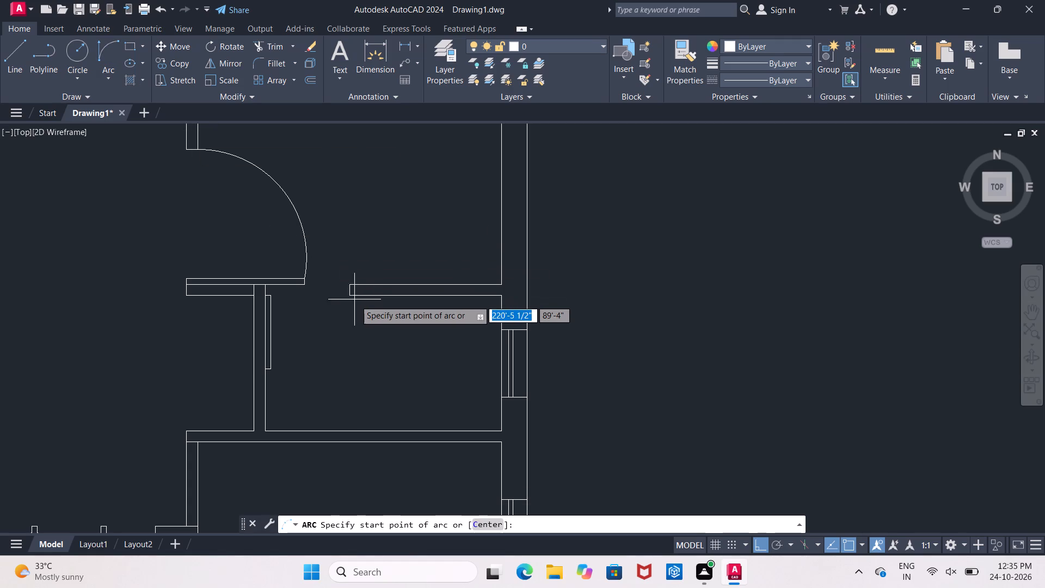
click(348, 294)
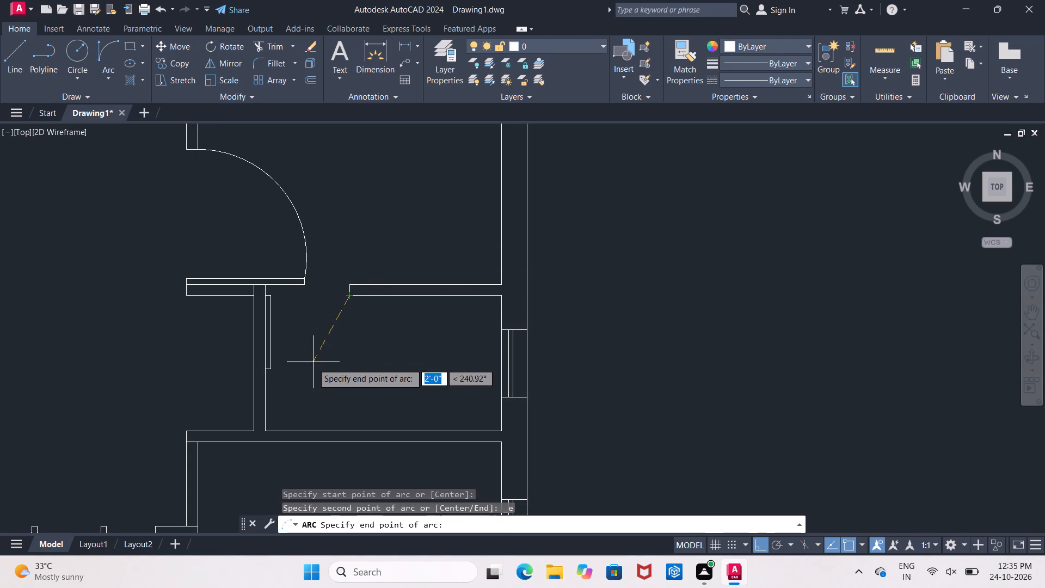
click(271, 366)
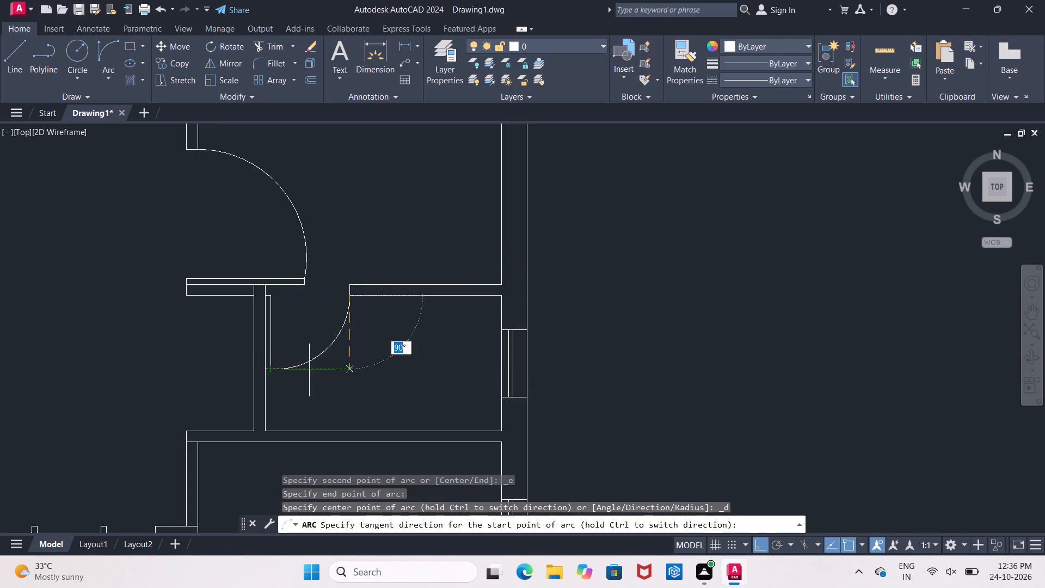
click(360, 378)
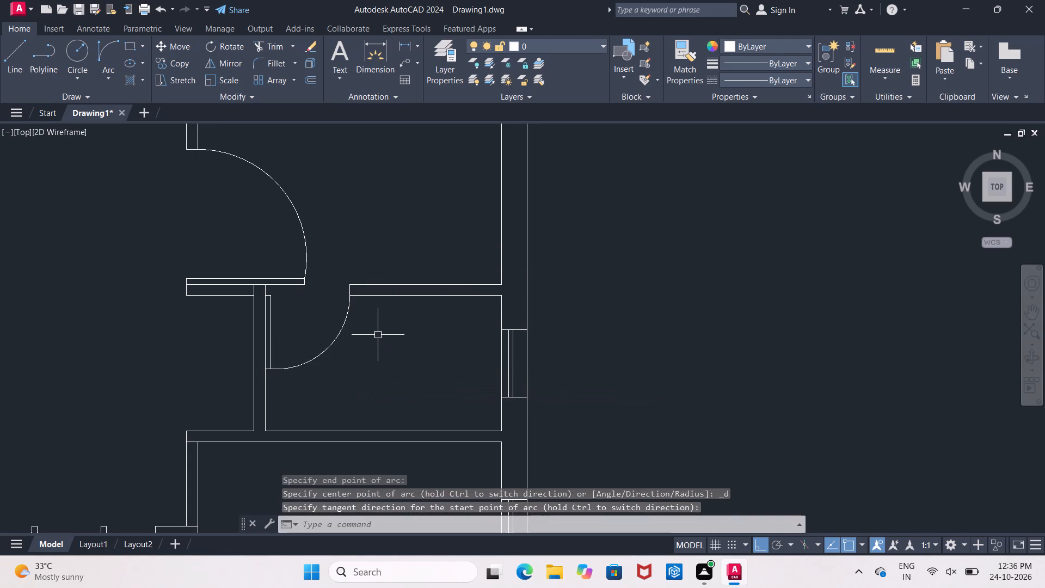
Offset the lower-right room's inner right wall line above the window and its inner bottom wall line inward by 2'.
scroll(378, 334, down, 1)
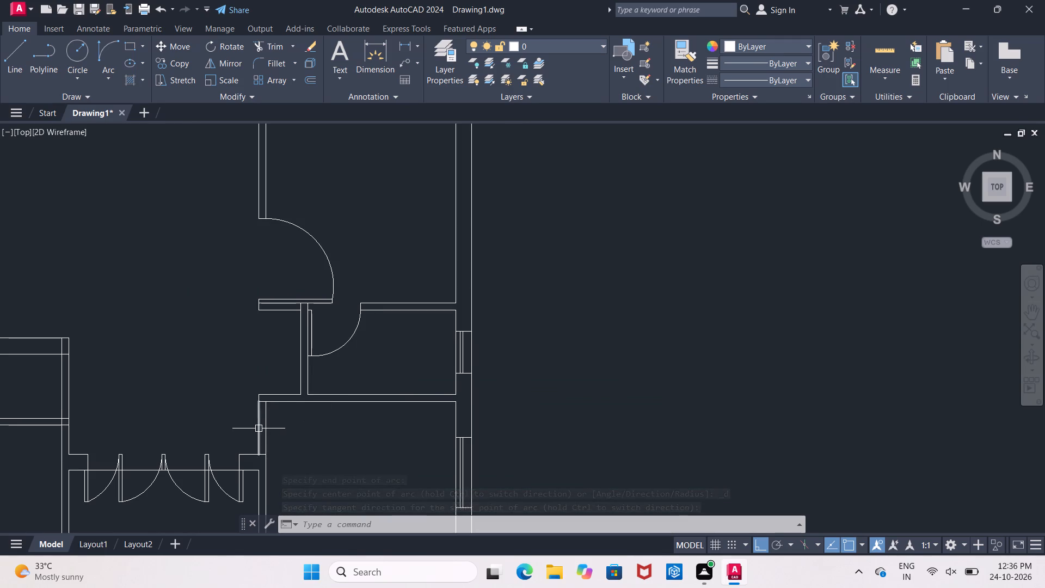
middle_drag(293, 432, 243, 313)
scroll(270, 293, down, 1)
scroll(325, 369, up, 1)
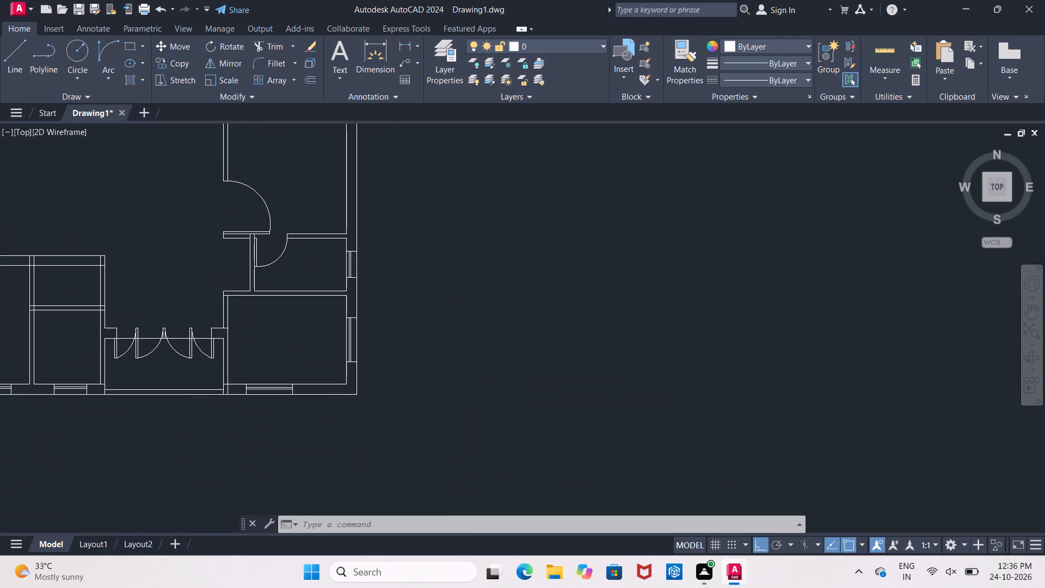
middle_drag(325, 369, 297, 323)
scroll(297, 323, up, 1)
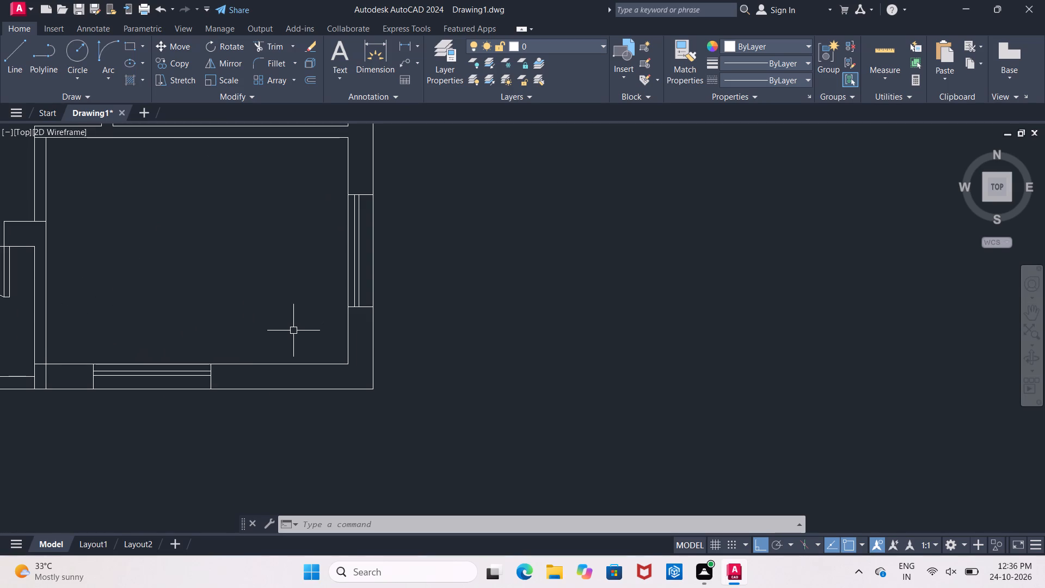
key(Escape)
key(o)
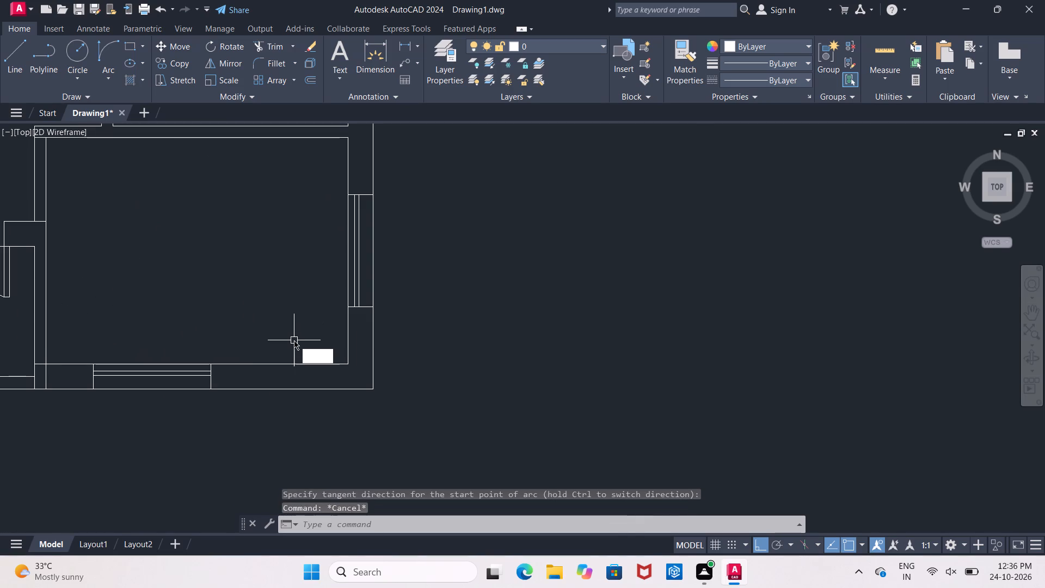
key(Return)
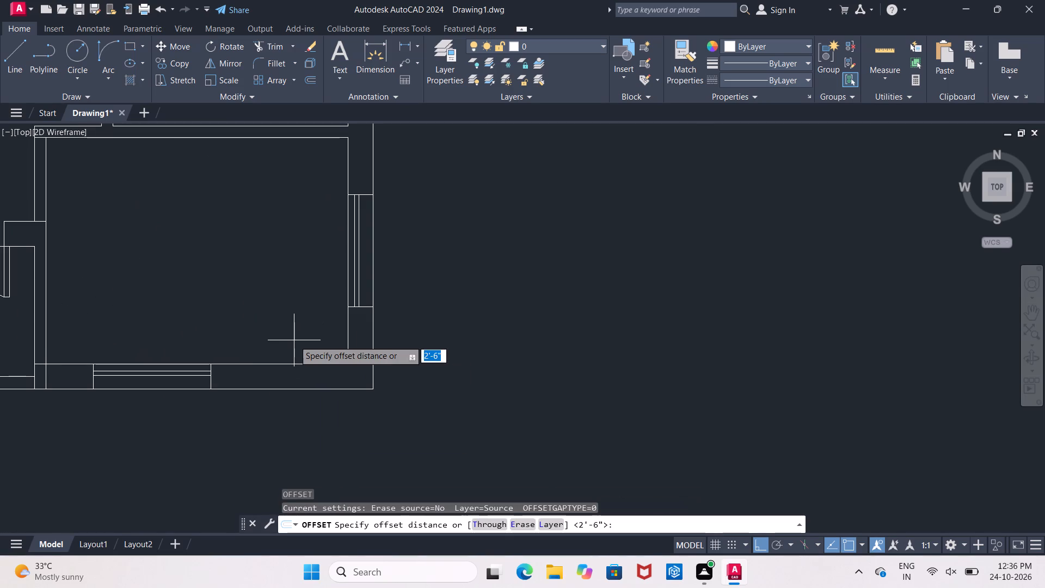
text(2')
key(Return)
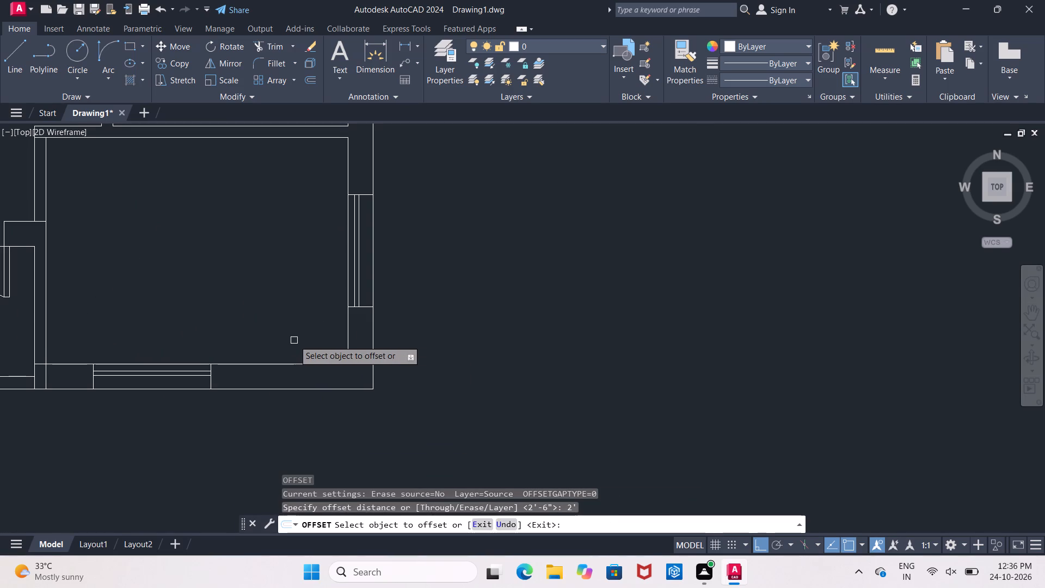
click(348, 177)
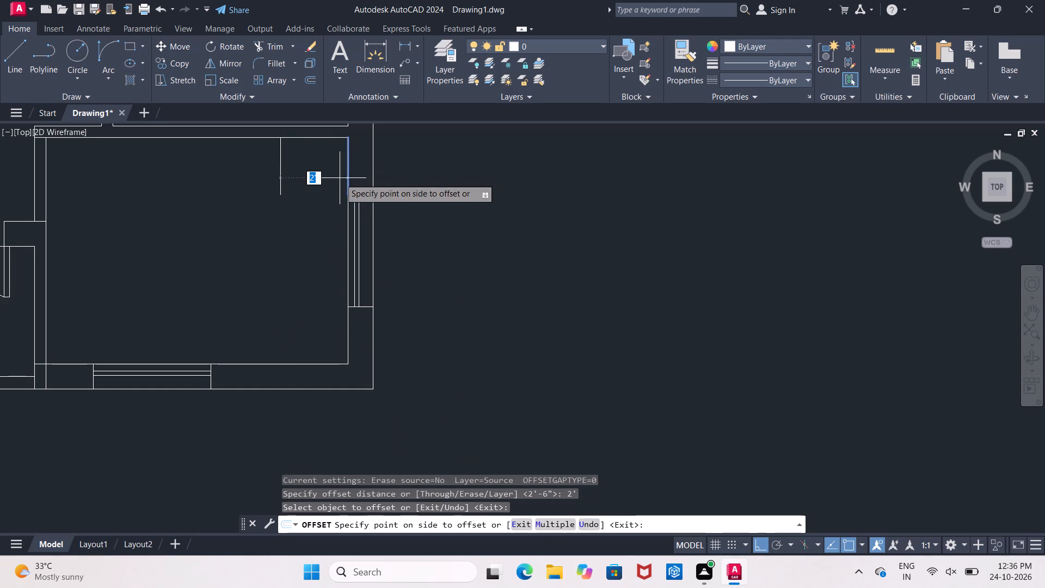
click(340, 178)
click(261, 361)
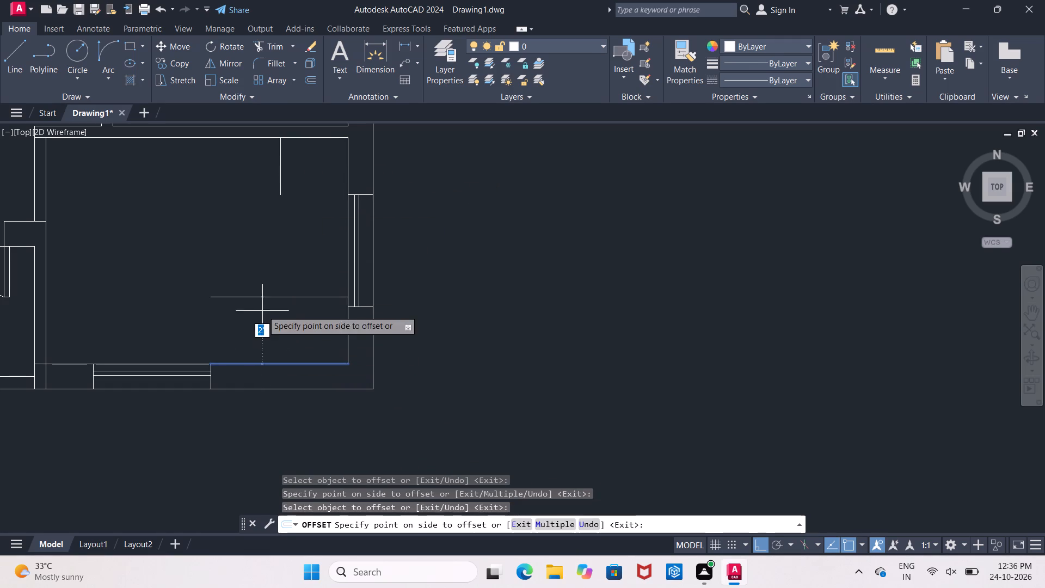
click(262, 309)
key(Escape)
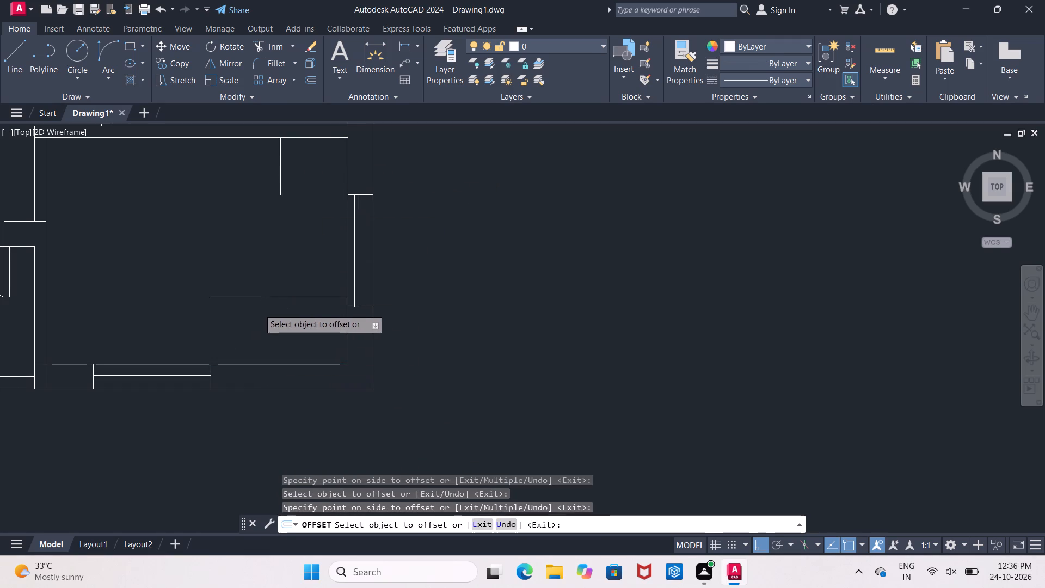
Extend the lower-right room's 2' offset lines to each other and the left wall, then trim the horizontal overhang beyond their corner.
key(e)
key(x)
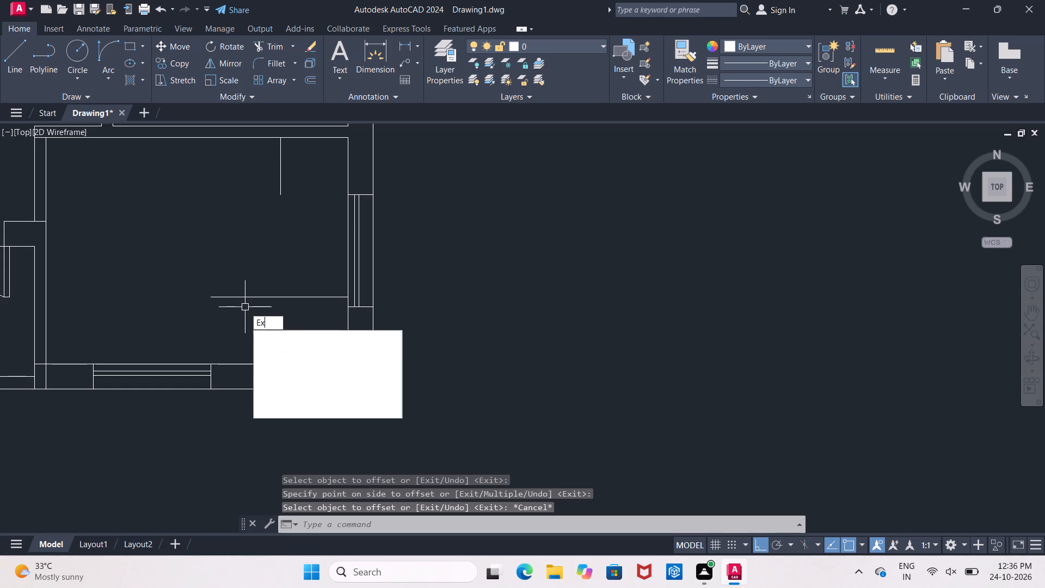
key(space)
key(space)
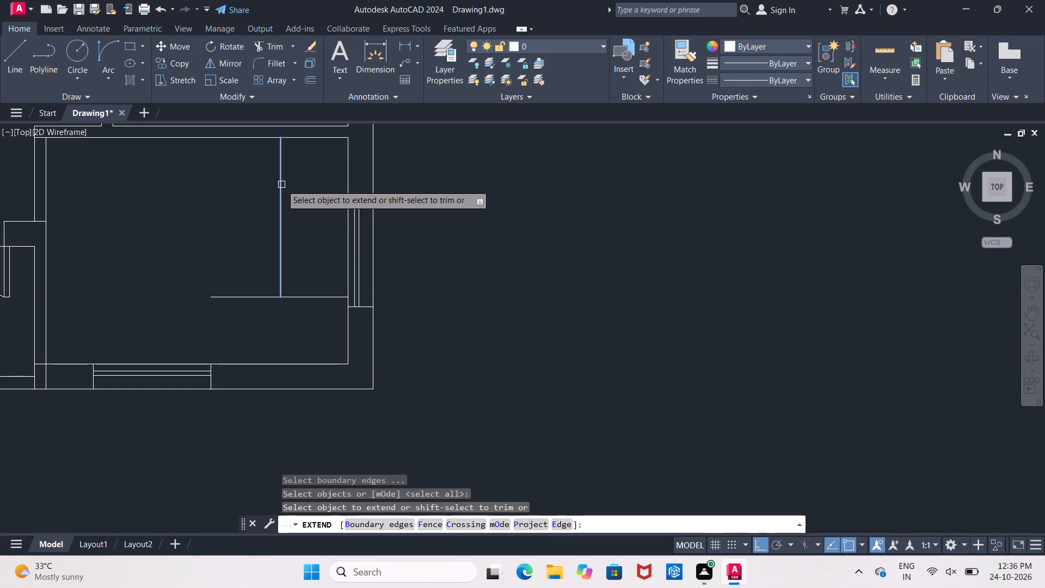
click(281, 185)
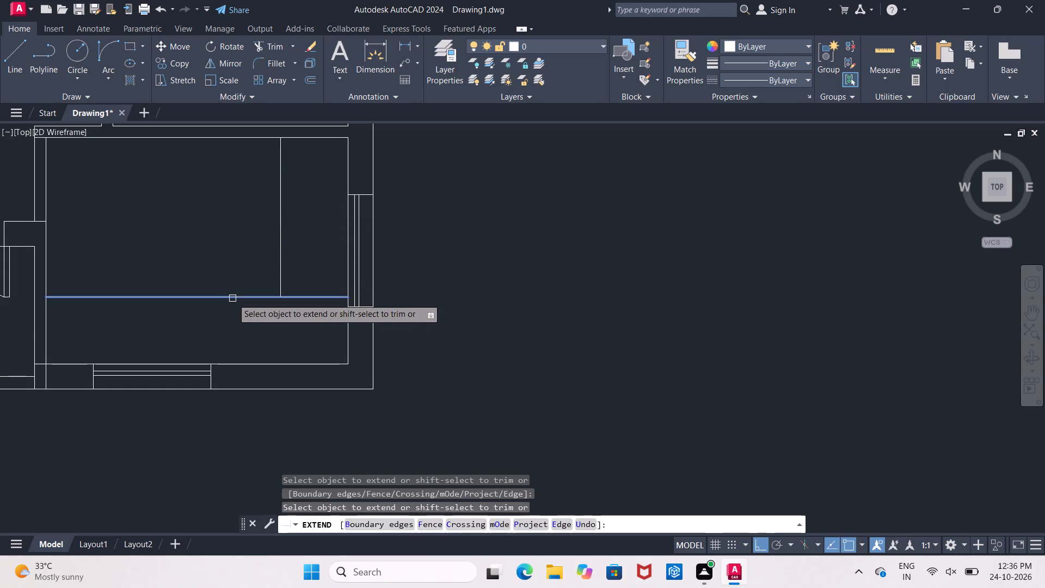
click(232, 298)
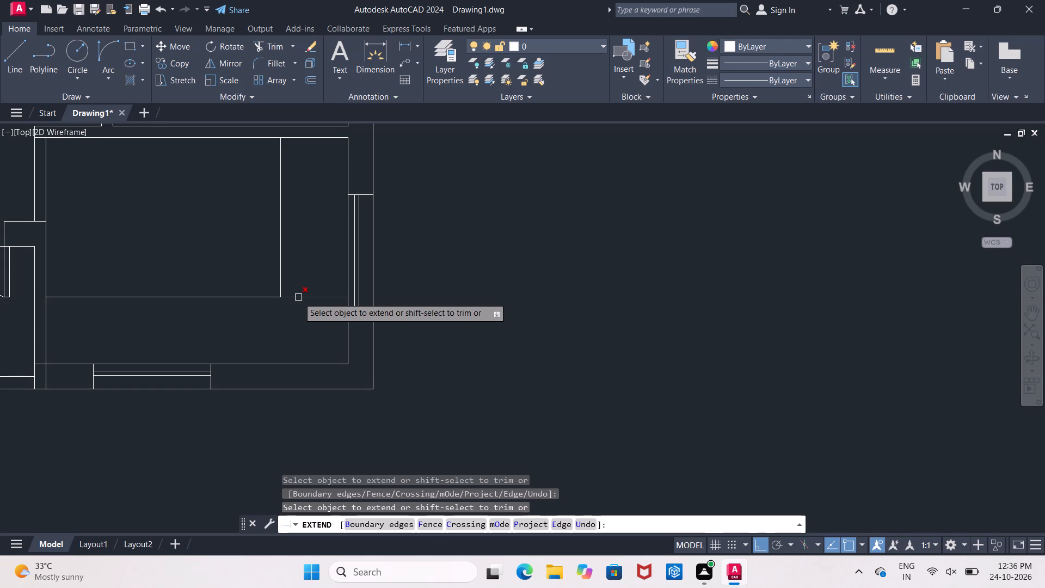
shift+click(298, 297)
middle_drag(239, 221, 236, 274)
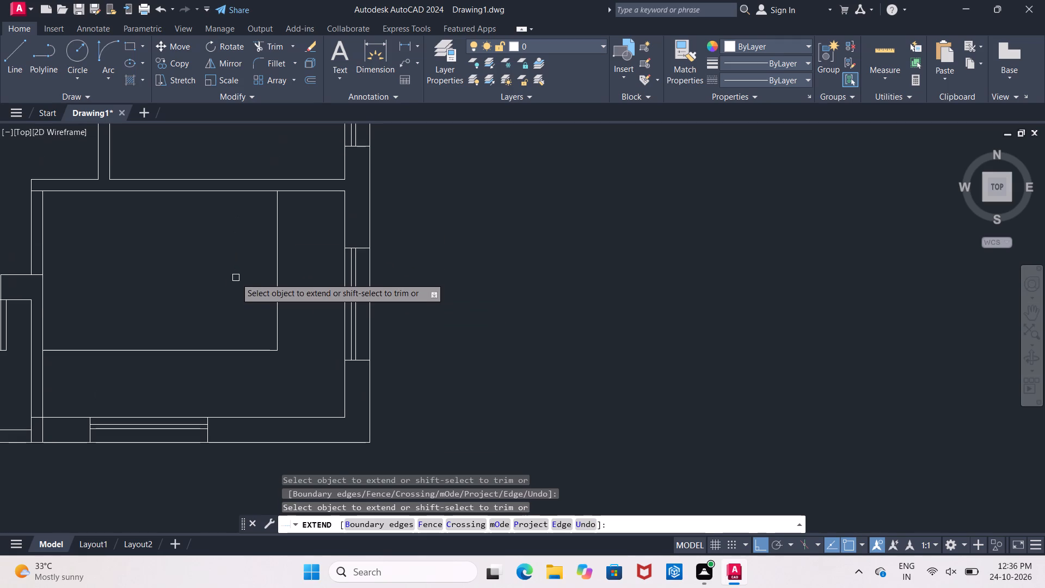
key(Return)
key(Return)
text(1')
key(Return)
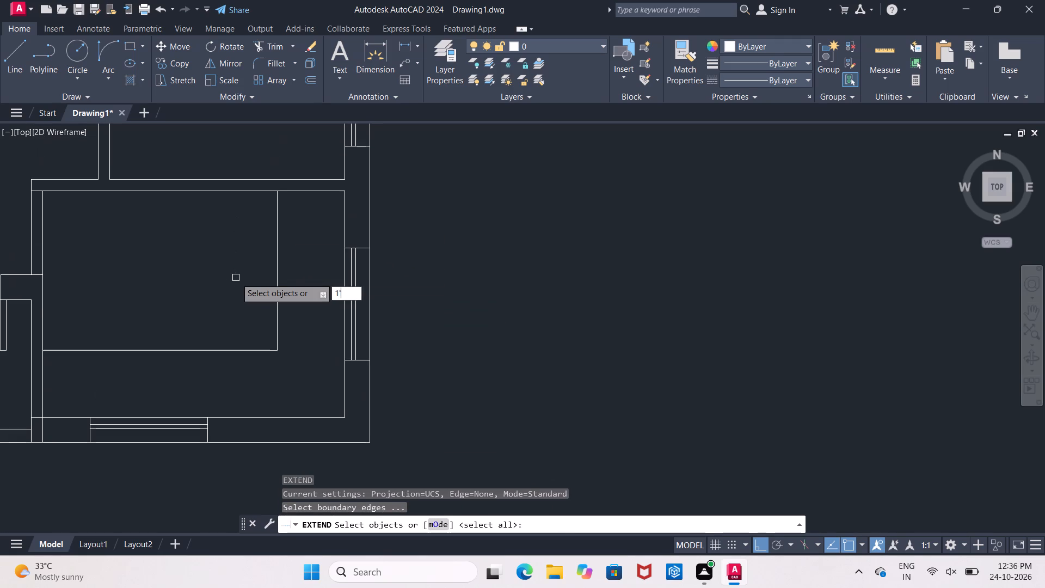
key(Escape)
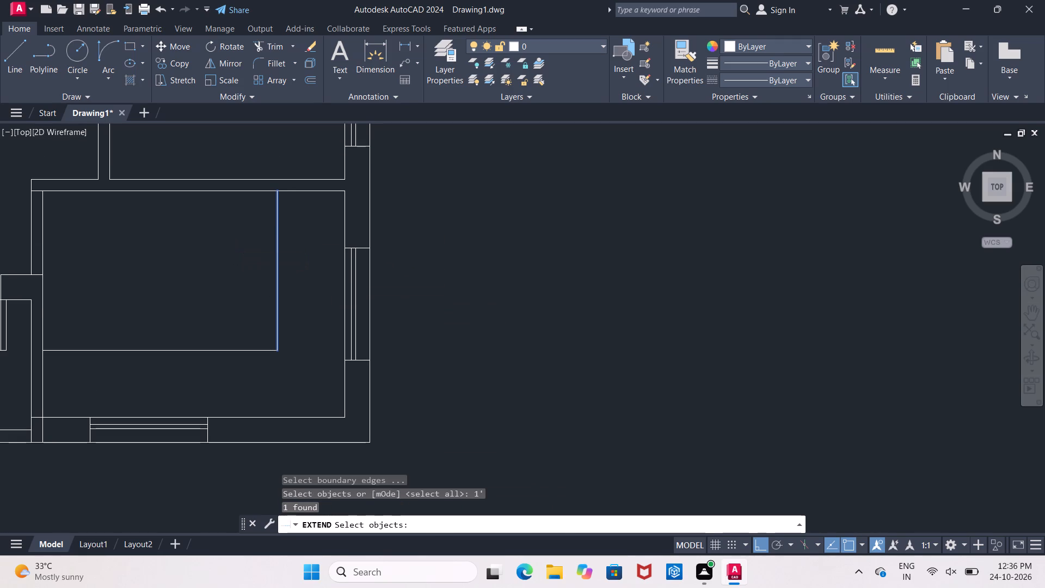
Offset the lower-right room's top inner wall line 1' down into the room.
key(o)
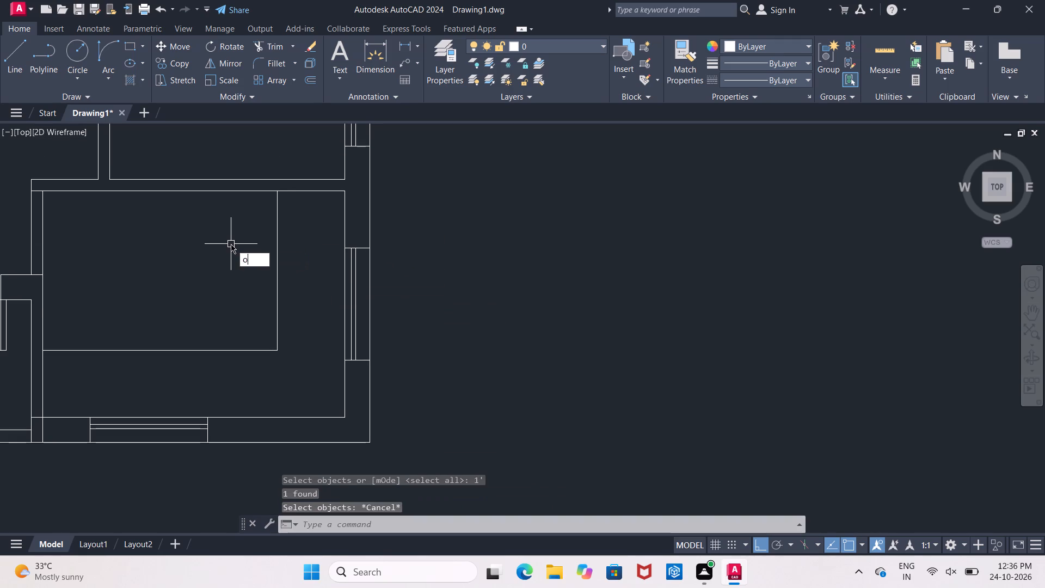
key(Return)
text(1')
key(Return)
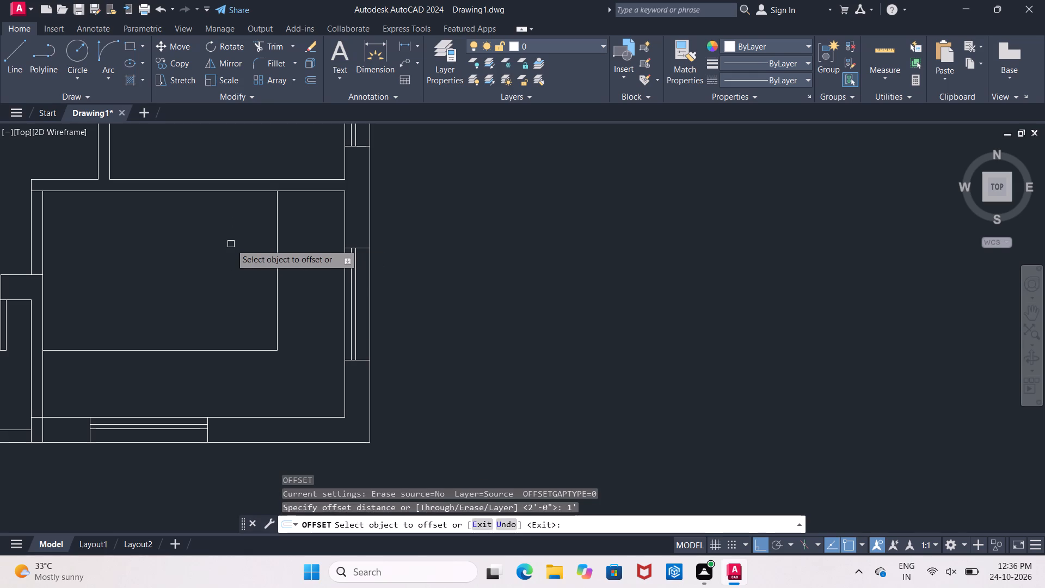
click(306, 190)
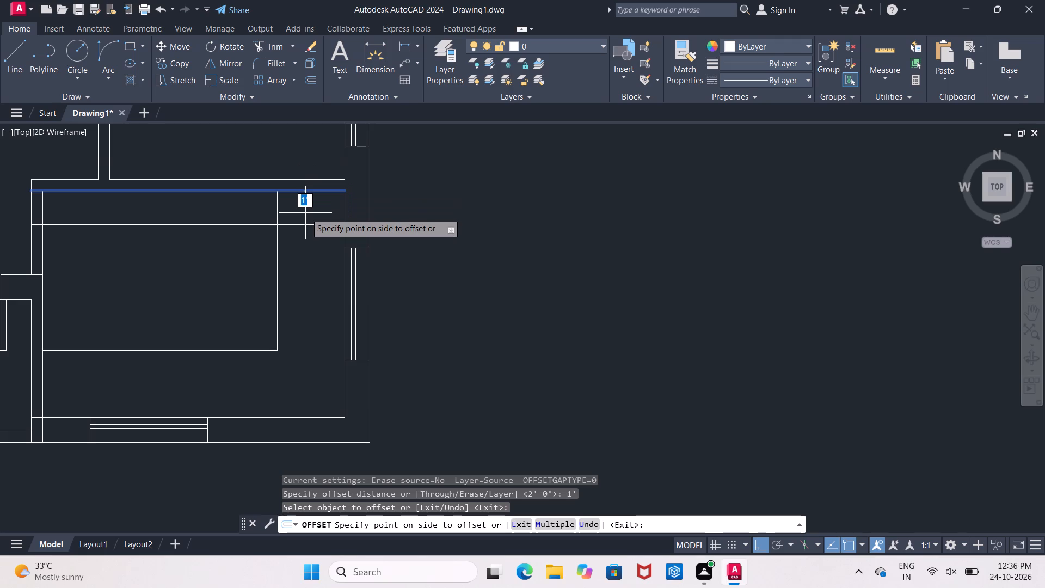
click(305, 213)
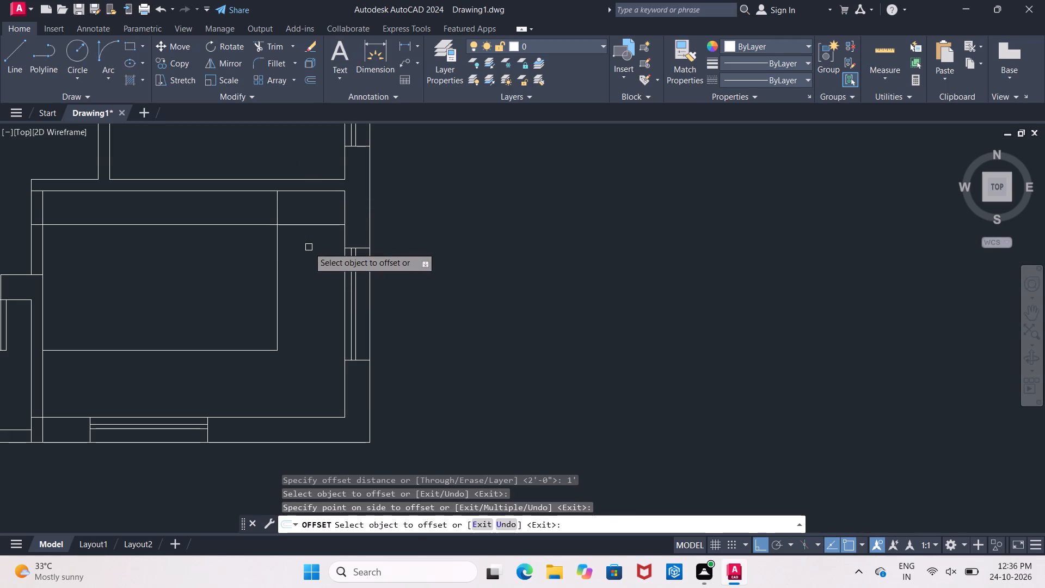
key(Escape)
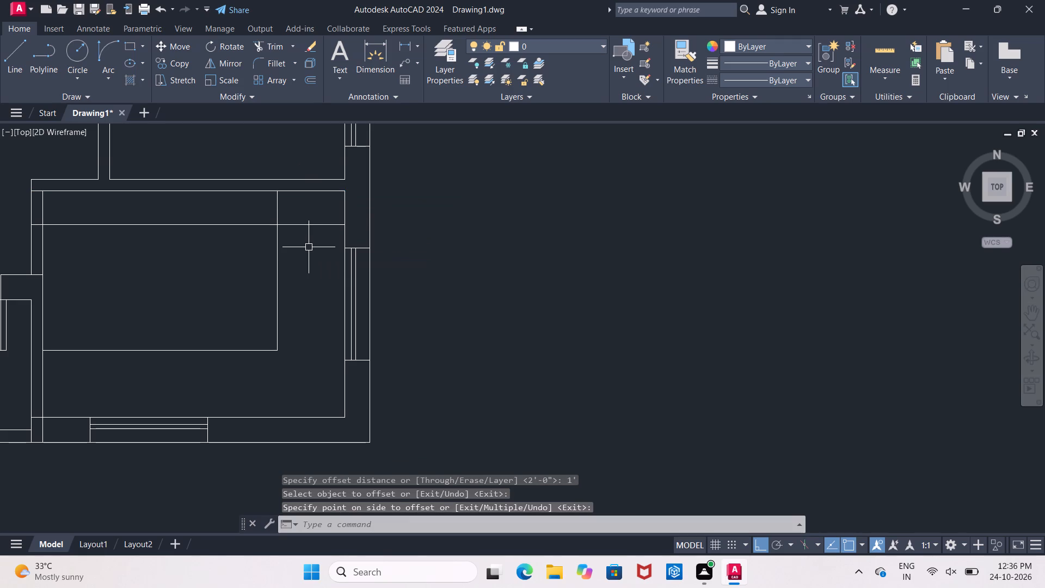
Trim the portion of the vertical 2' offset line that lies above the 1' offset line.
key(r)
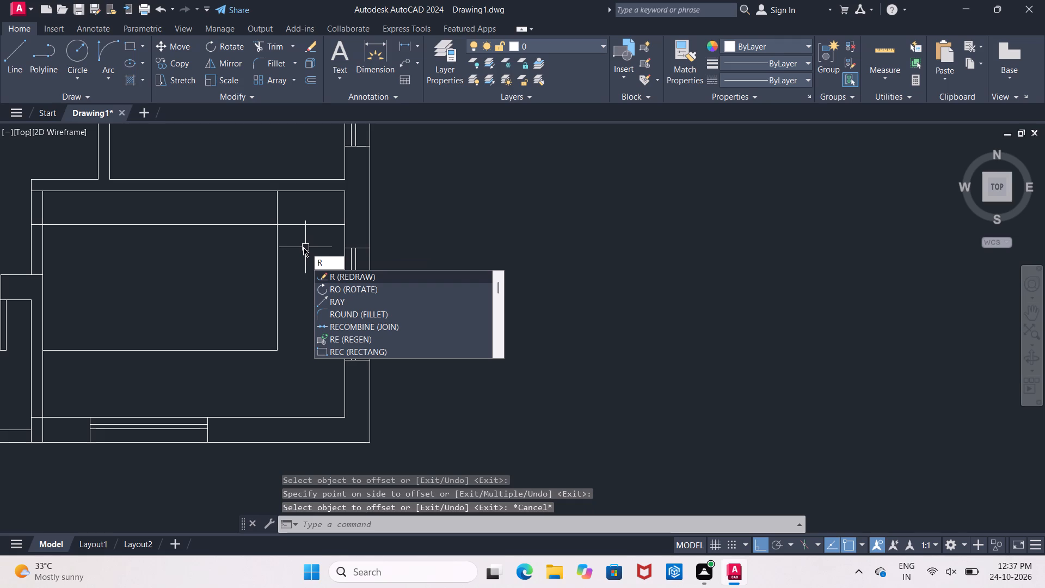
key(BackSpace)
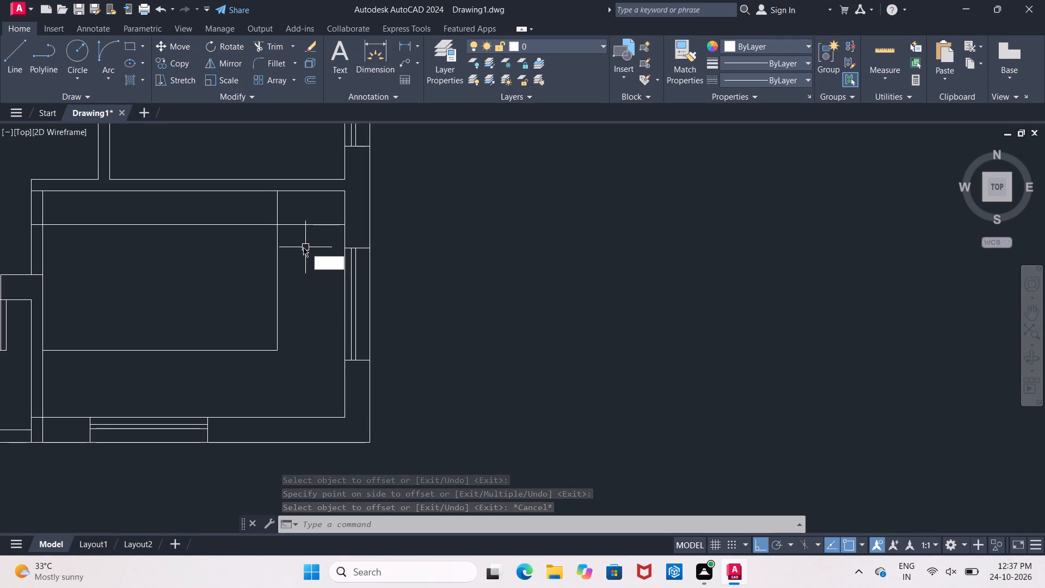
text(tr)
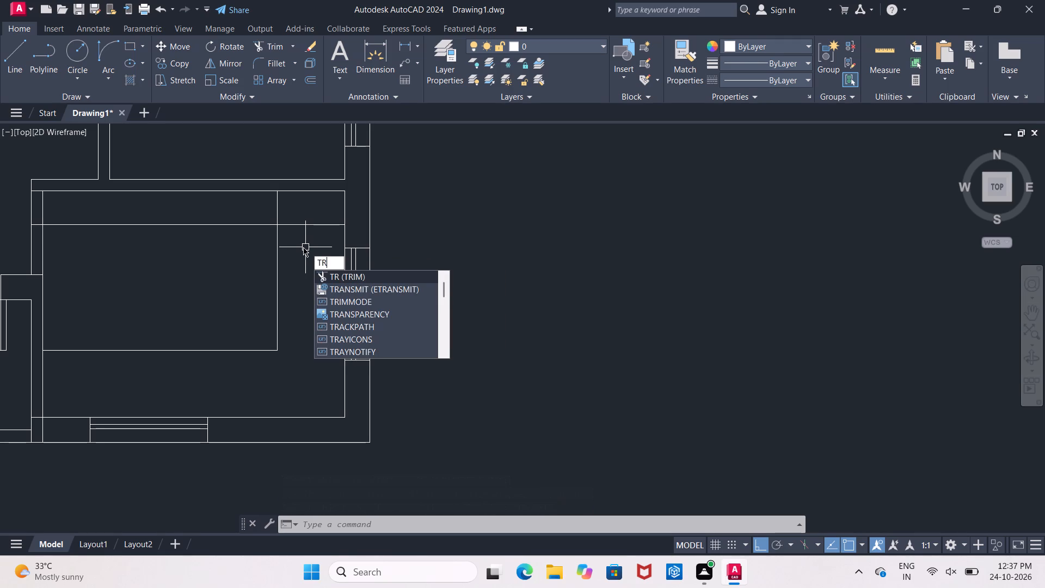
key(Return)
key(Return)
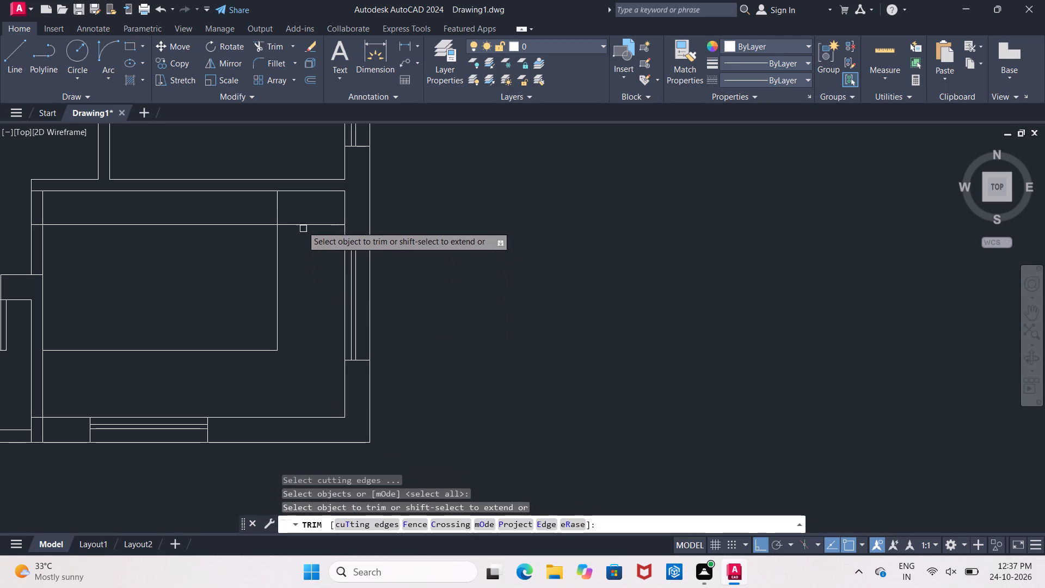
click(274, 212)
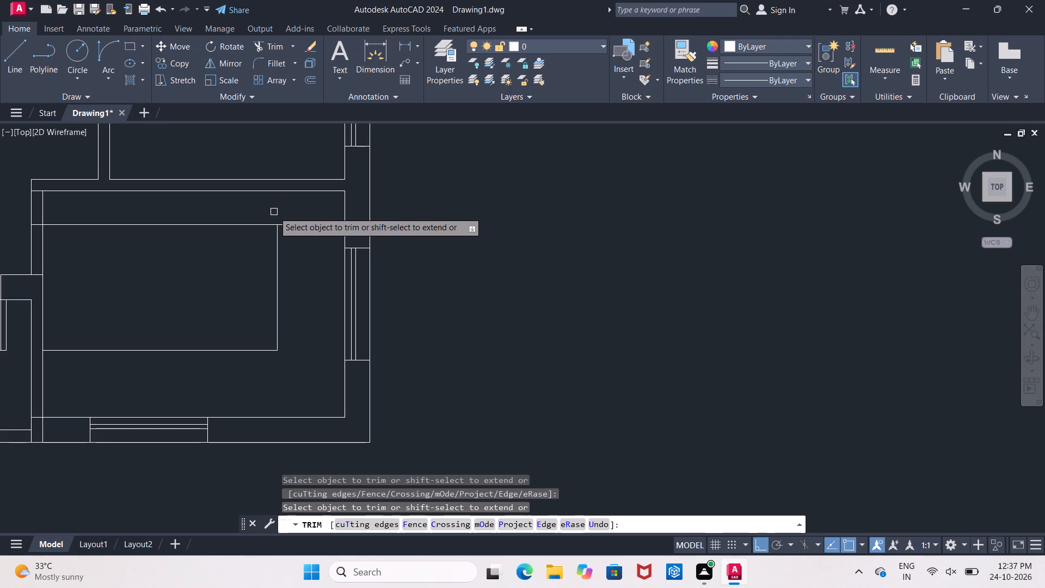
Offset the right face of the small room's left wall 2" into the room, left of the entrance doors.
scroll(274, 212, down, 1)
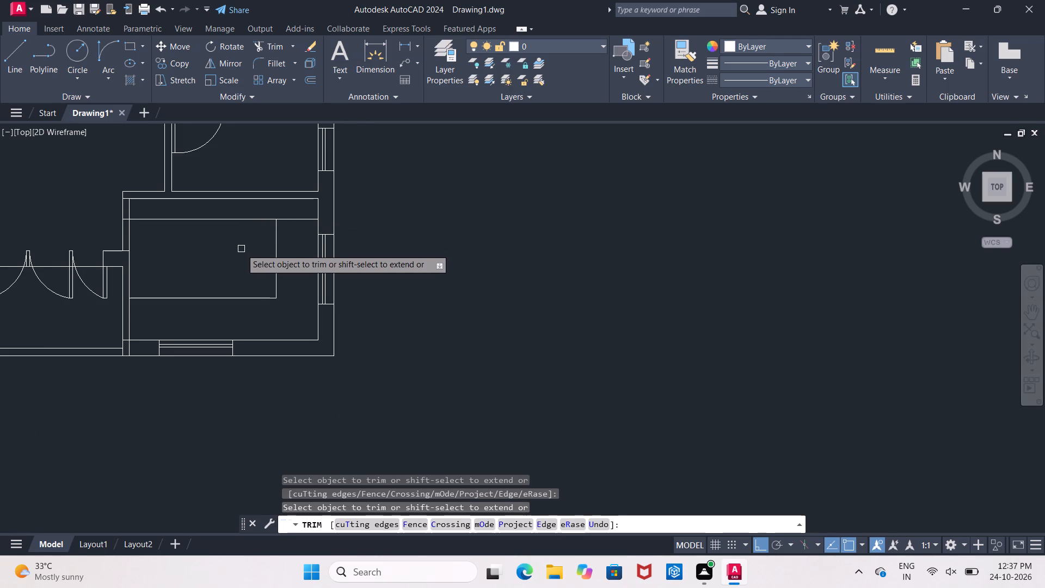
middle_drag(241, 249, 339, 207)
middle_drag(140, 241, 358, 231)
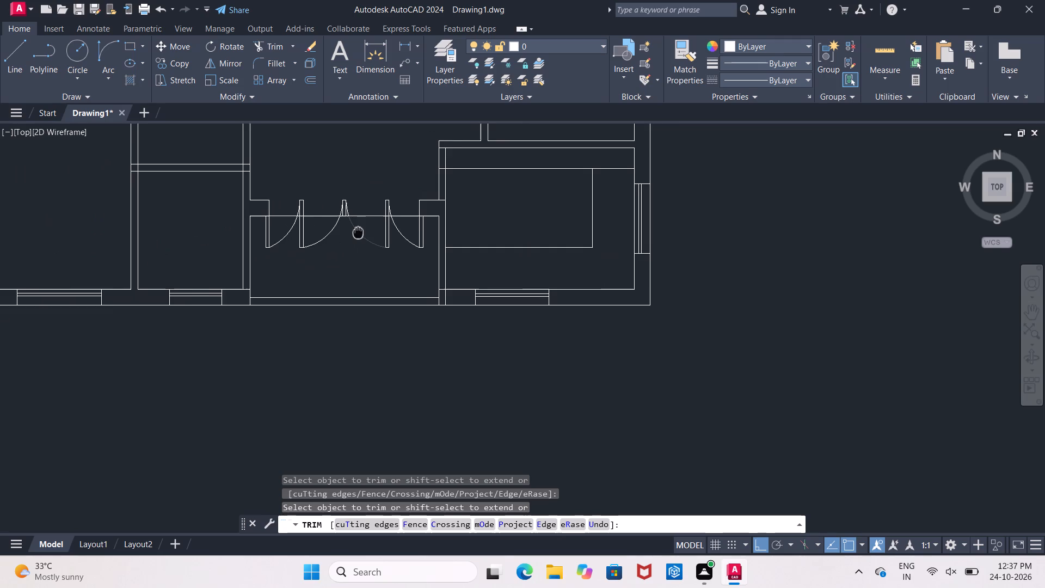
middle_drag(358, 231, 388, 236)
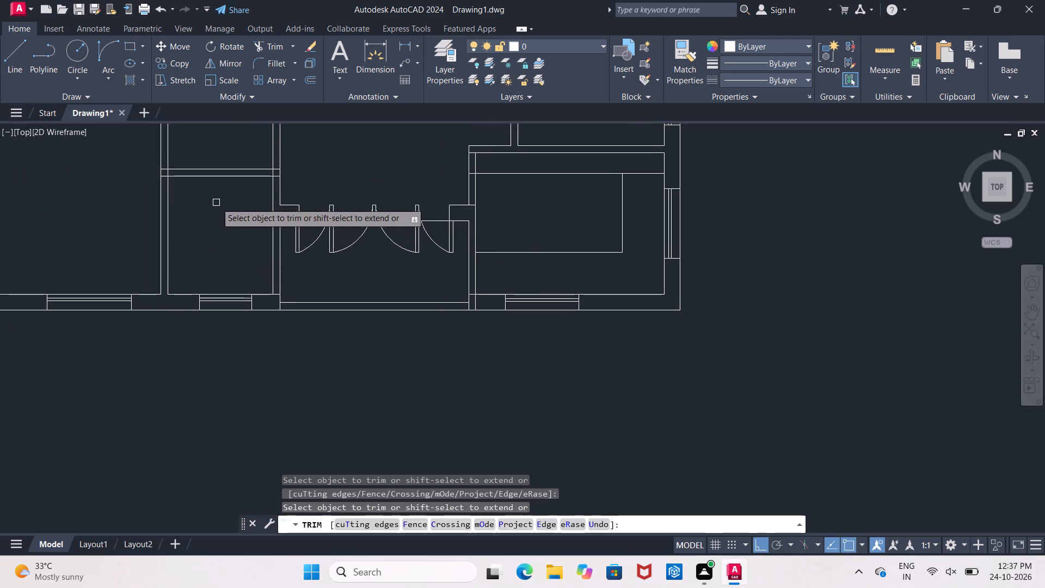
middle_drag(216, 203, 241, 267)
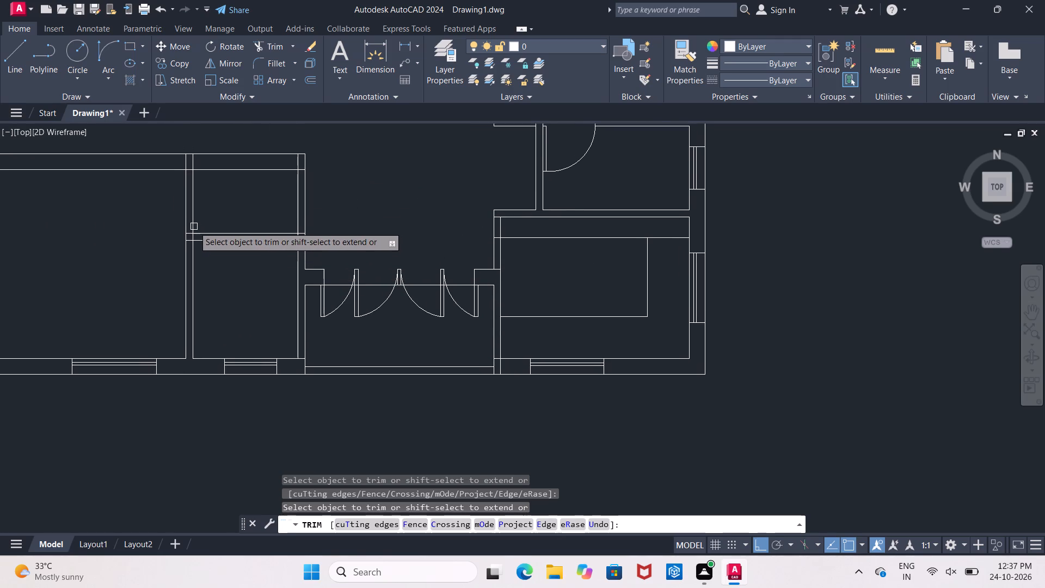
scroll(191, 231, up, 1)
key(Escape)
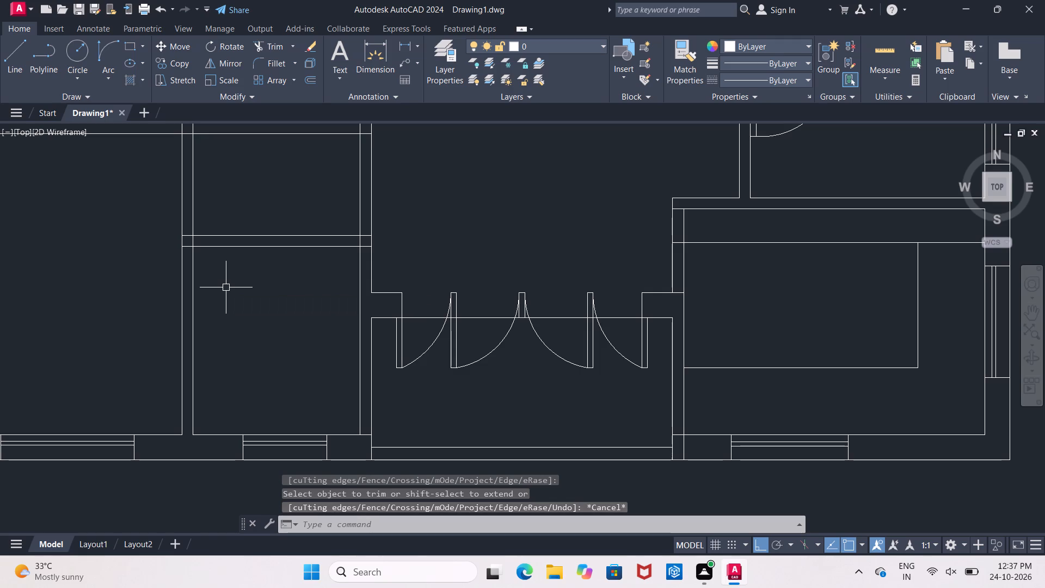
key(o)
key(Return)
text(2")
key(Return)
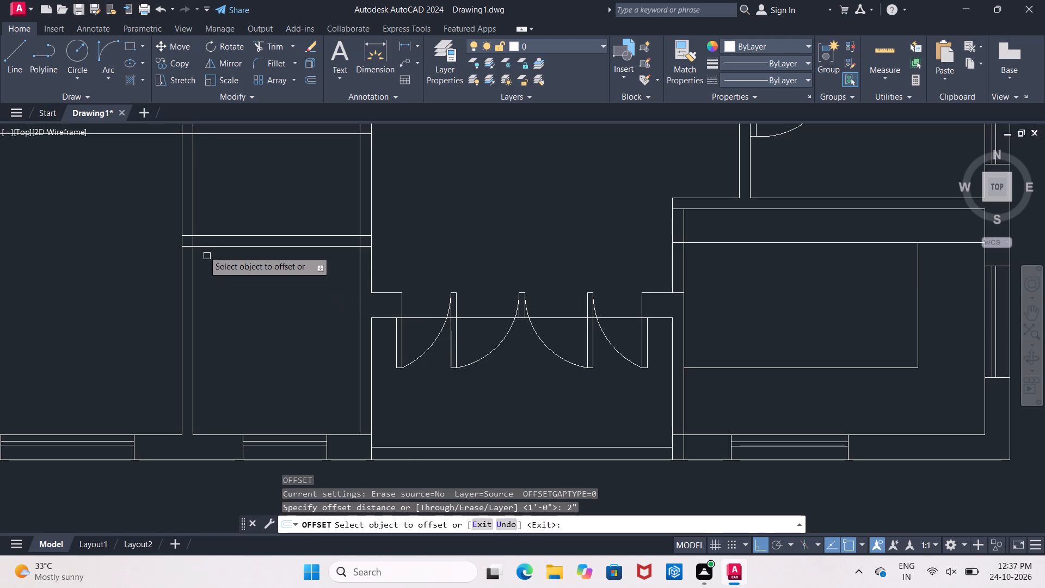
click(193, 272)
click(237, 292)
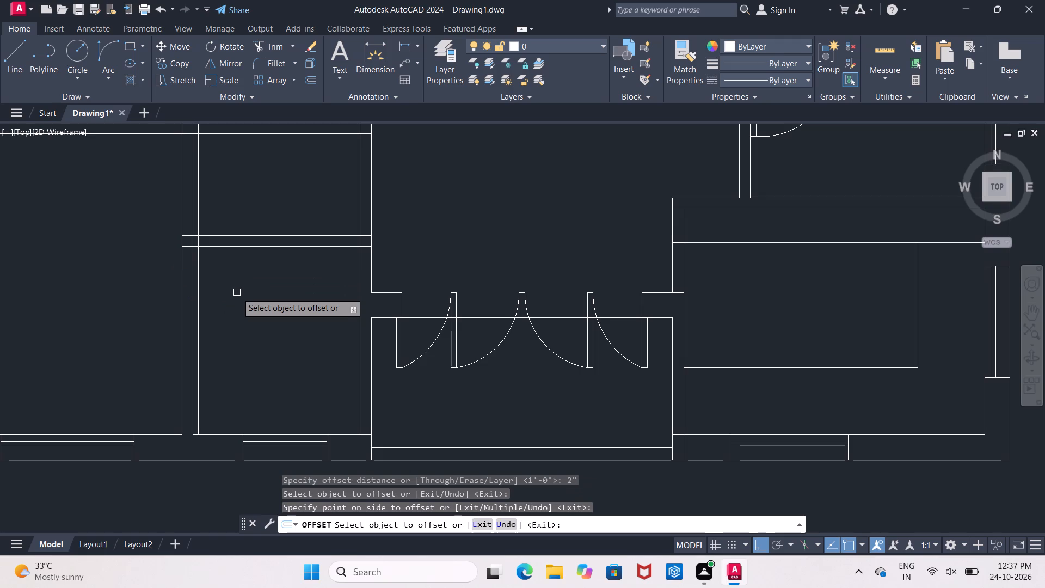
key(Return)
Offset the small room's left wall face rightward and the upper line of its top wall downward, both by 2'6".
key(Return)
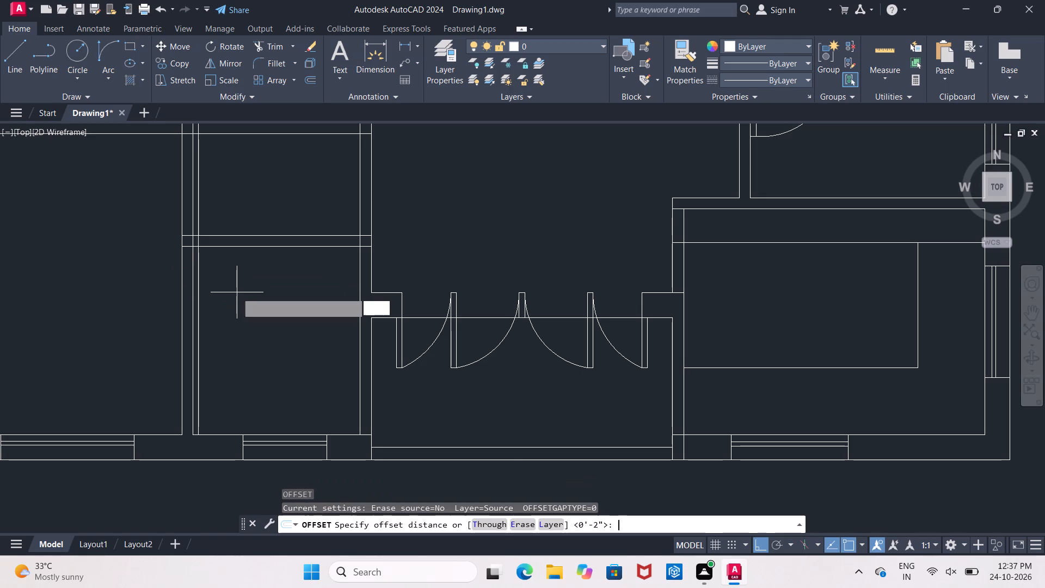
key(2)
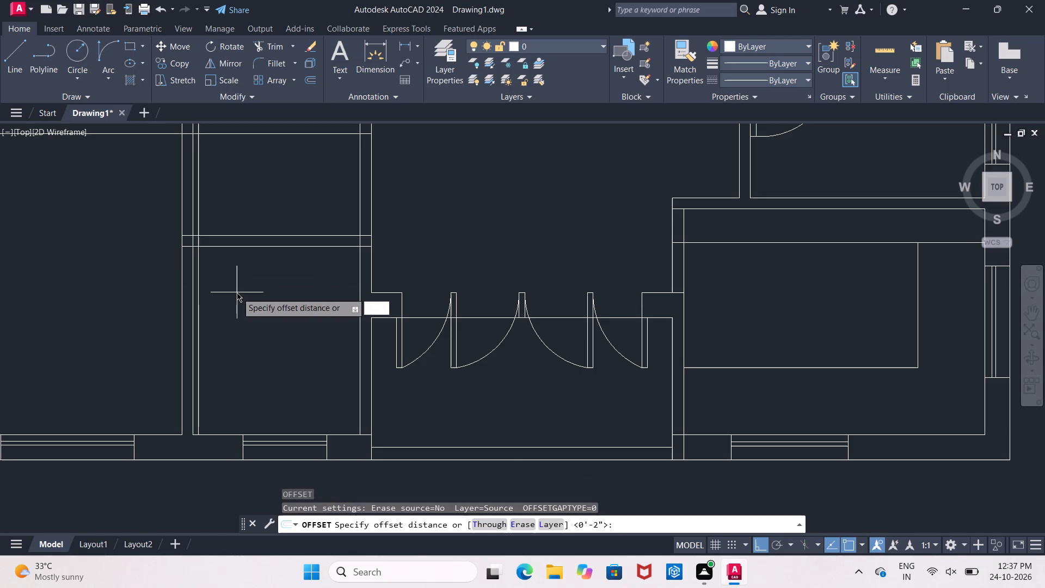
key(apostrophe)
key(6)
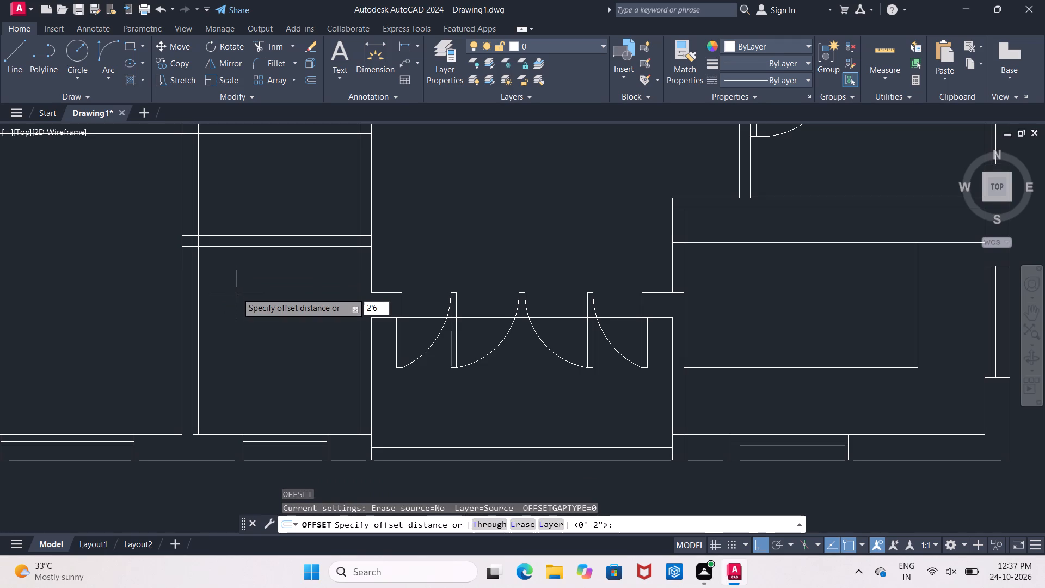
key(shift+quotedbl)
key(Return)
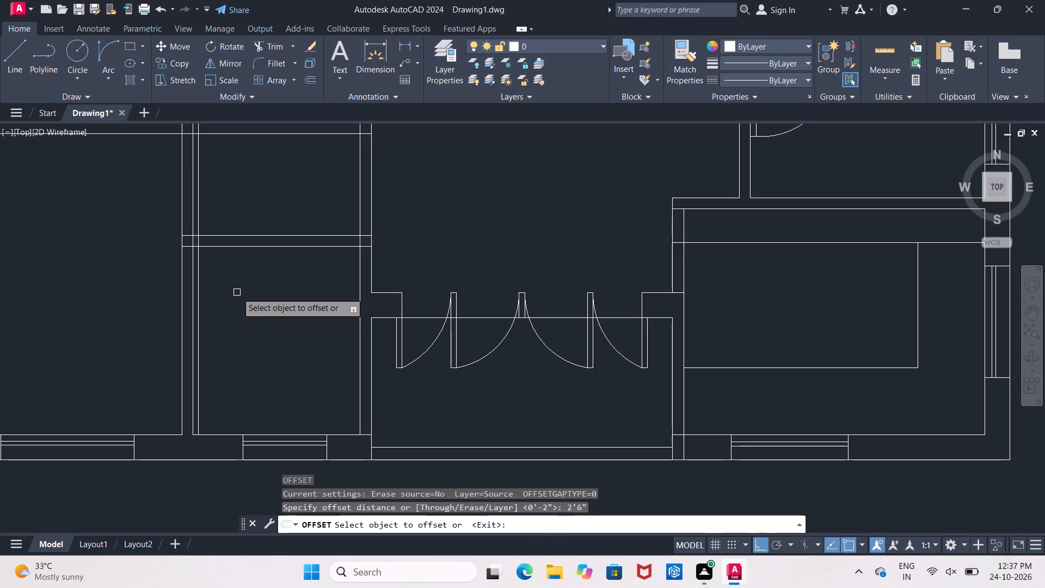
click(193, 285)
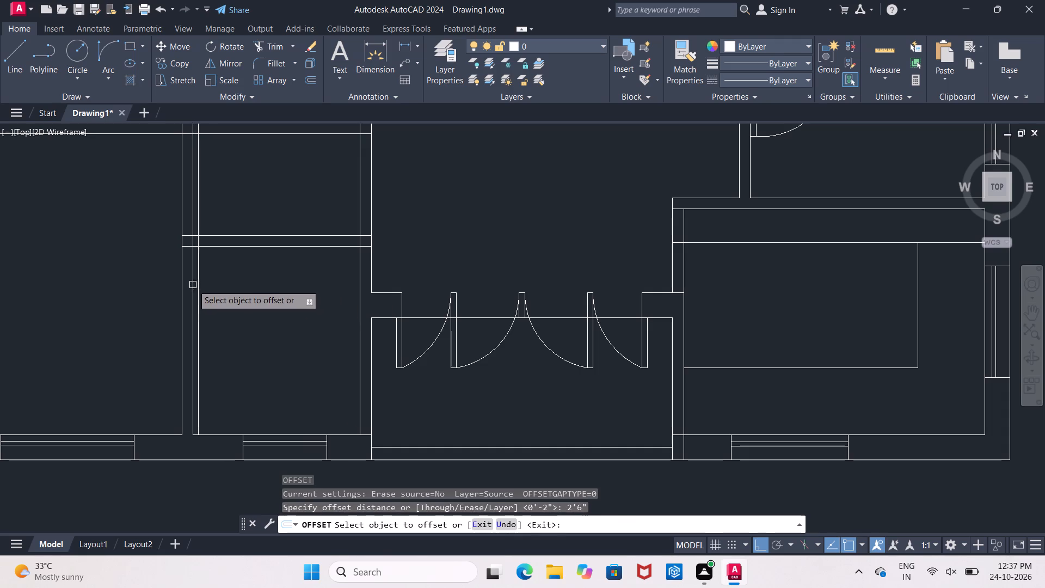
click(256, 286)
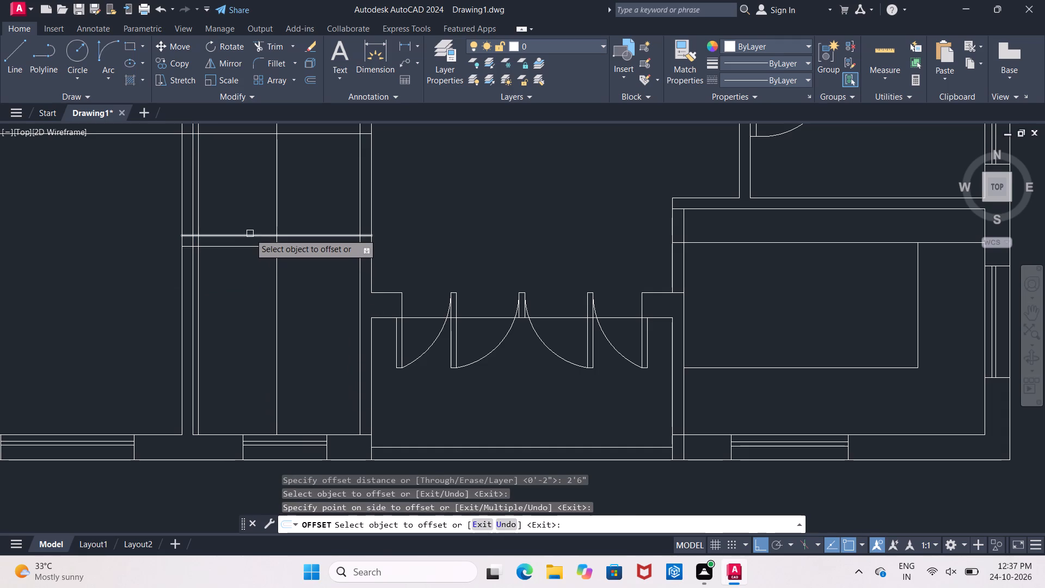
click(250, 234)
click(254, 348)
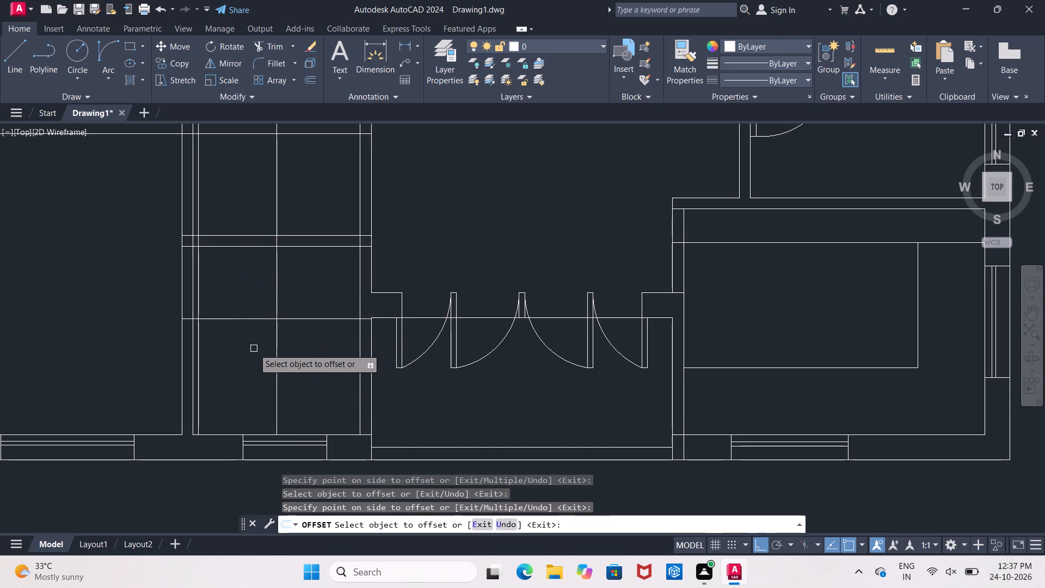
key(Escape)
Trim the 2'6" and 2" door guide lines beside the small room's top wall, leaving the door outline below the wall.
text(tr)
key(space)
key(space)
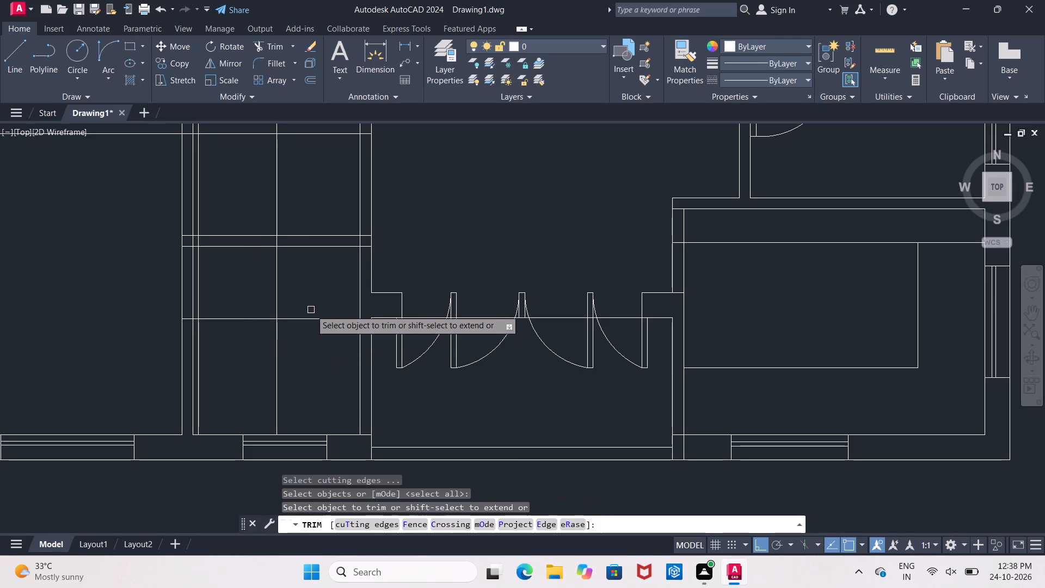
click(314, 317)
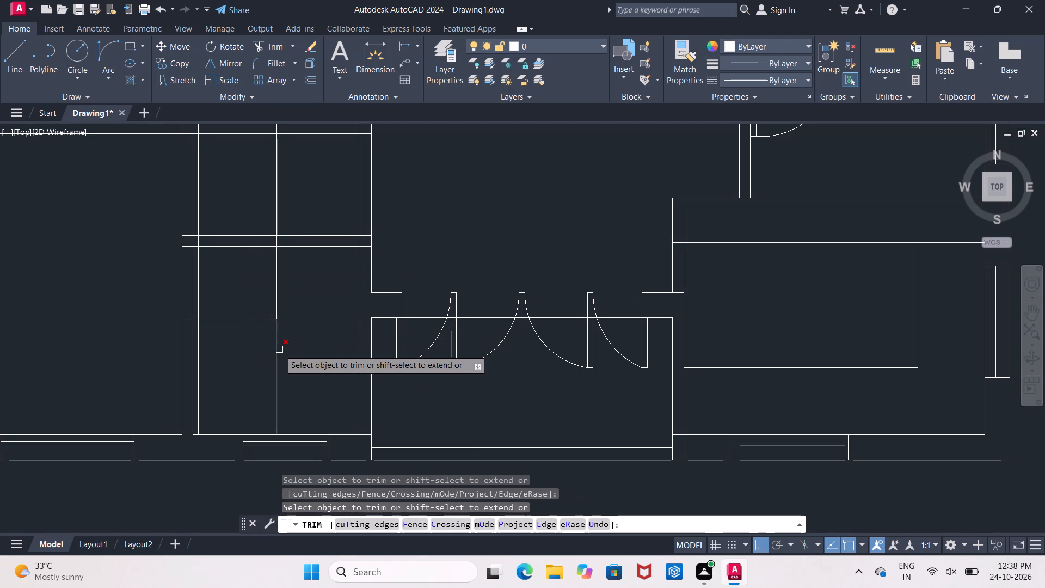
click(279, 350)
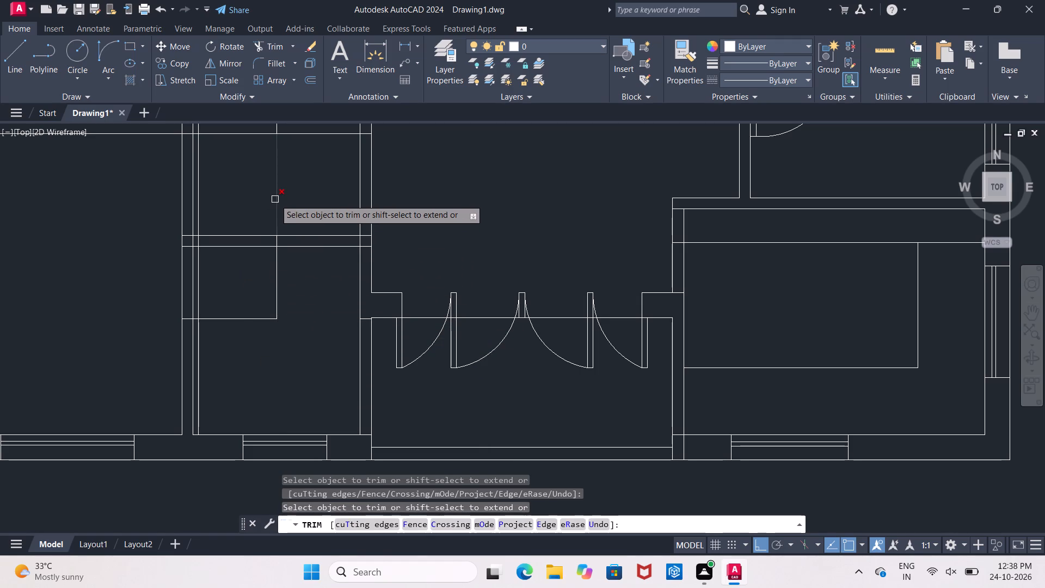
click(275, 199)
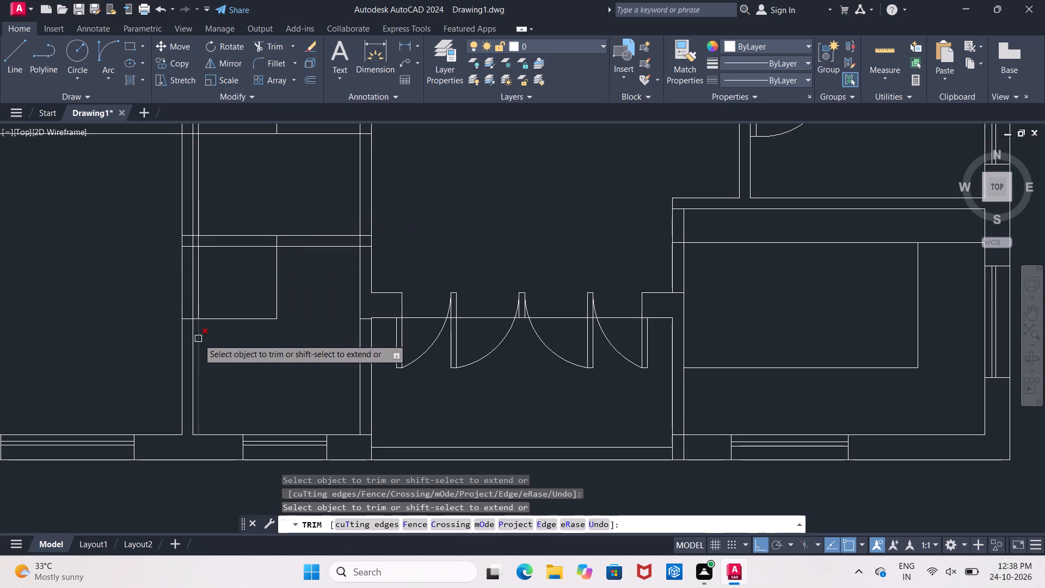
click(195, 343)
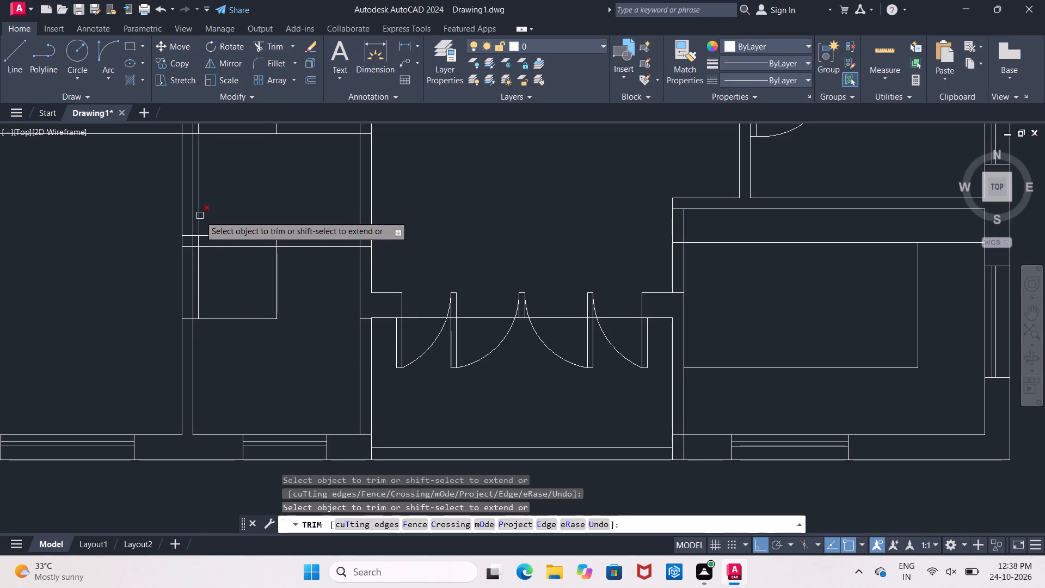
click(200, 216)
Trim the small room's top wall lines between the jamb lines to open the doorway, and trim the leftover guide segments around it.
click(233, 188)
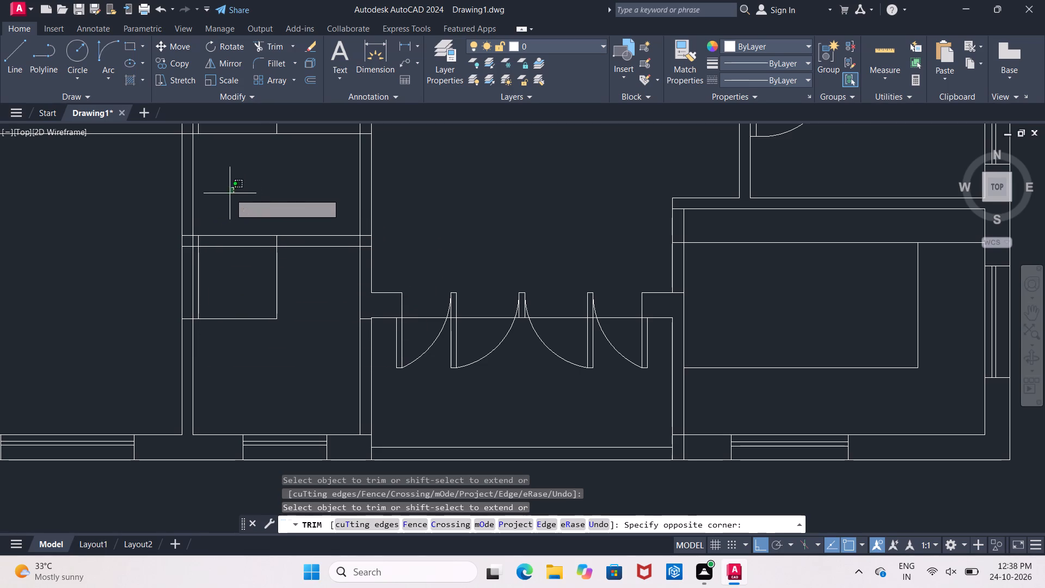
click(239, 340)
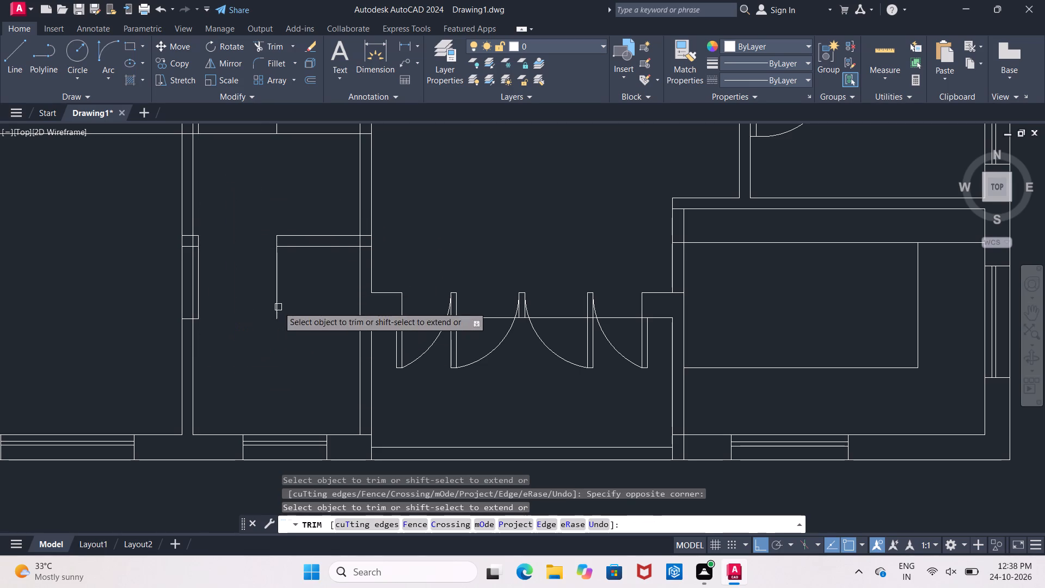
click(275, 291)
scroll(193, 326, up, 2)
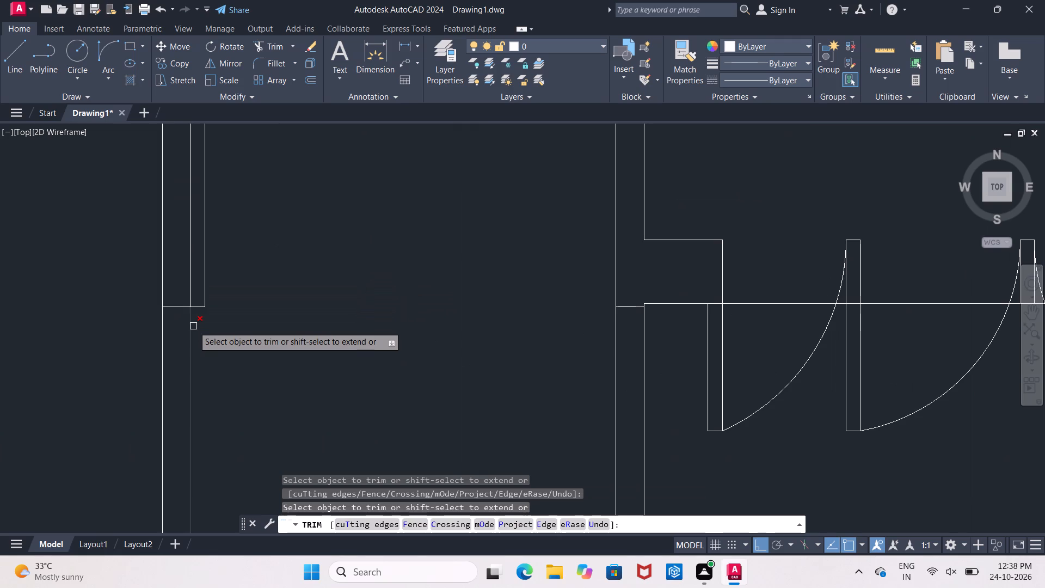
scroll(193, 326, up, 2)
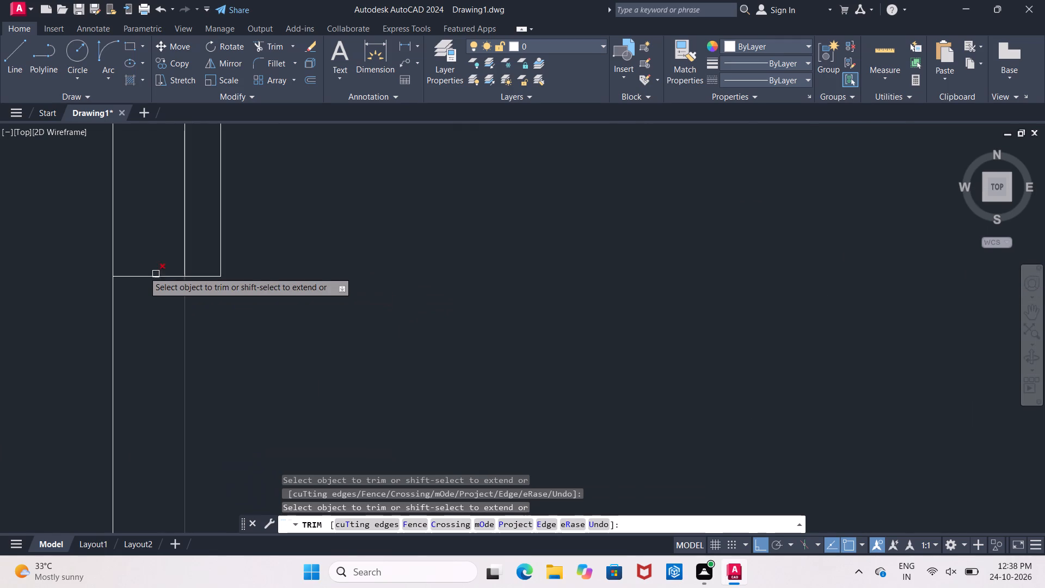
click(144, 277)
scroll(144, 277, down, 4)
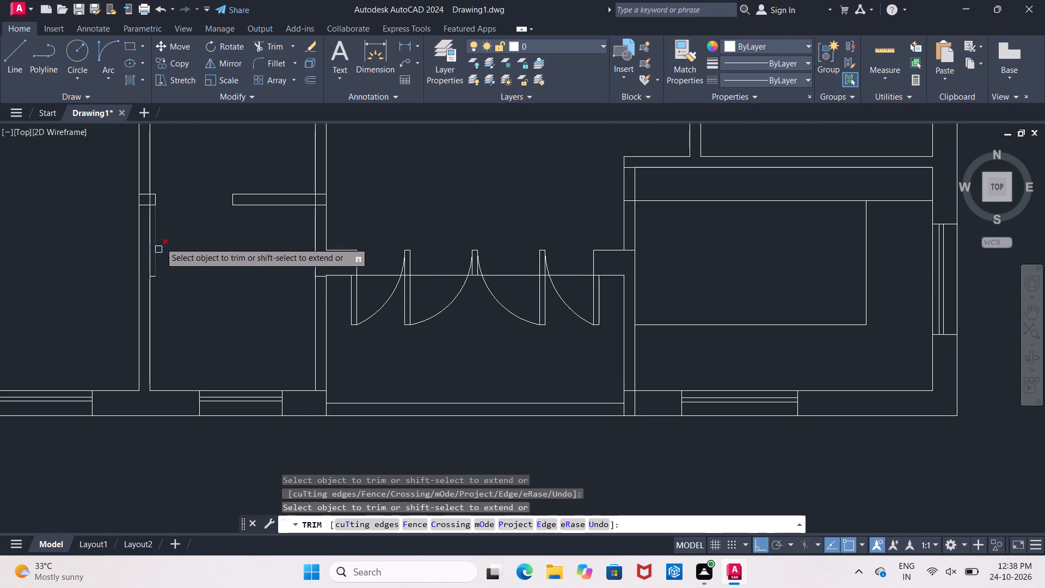
scroll(137, 192, up, 3)
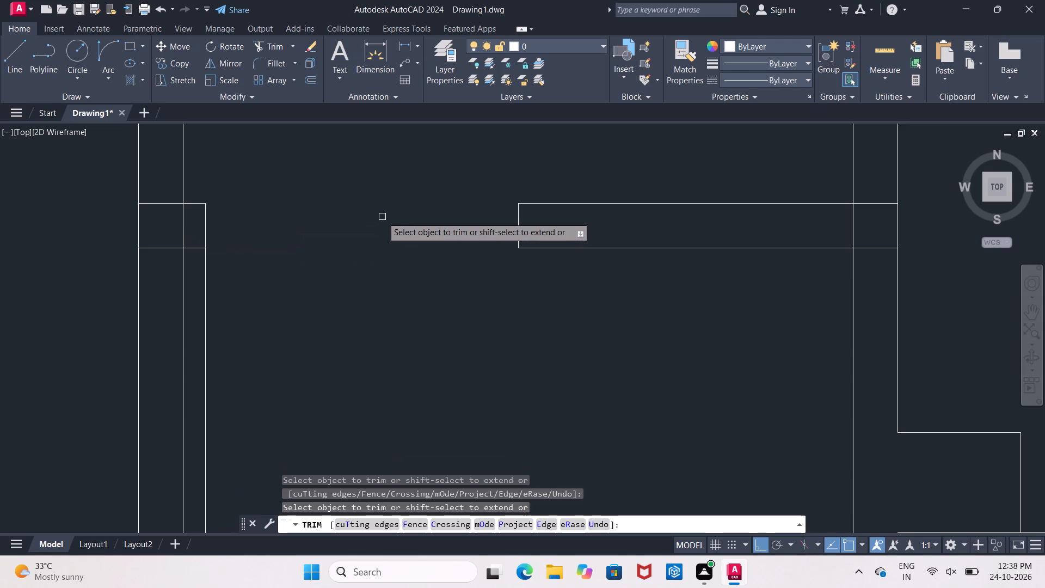
key(Return)
key(Return)
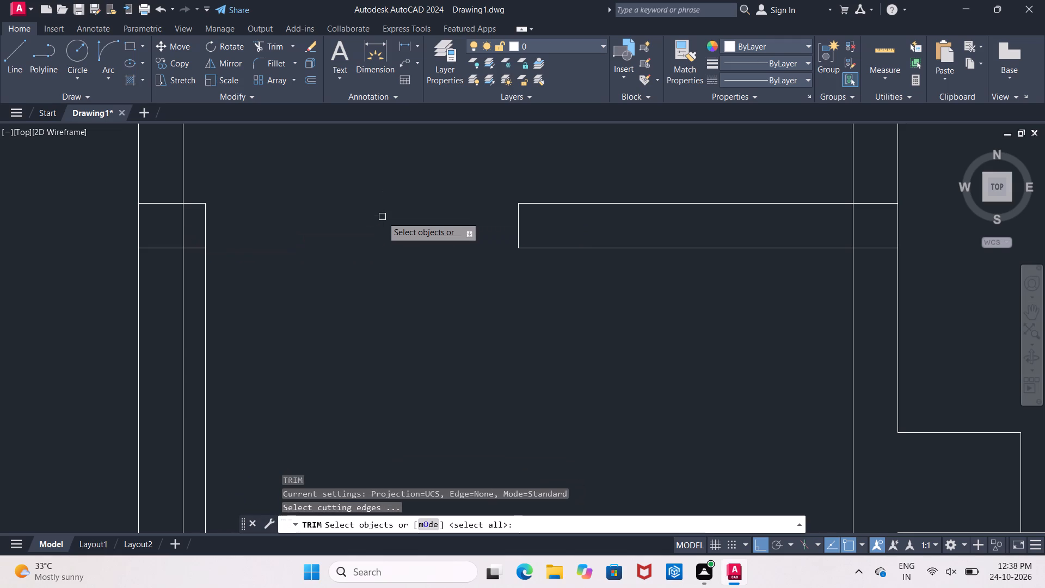
key(Escape)
Offset the upper line of the wall stub at the doorway's left jamb 2" downward.
key(o)
key(Return)
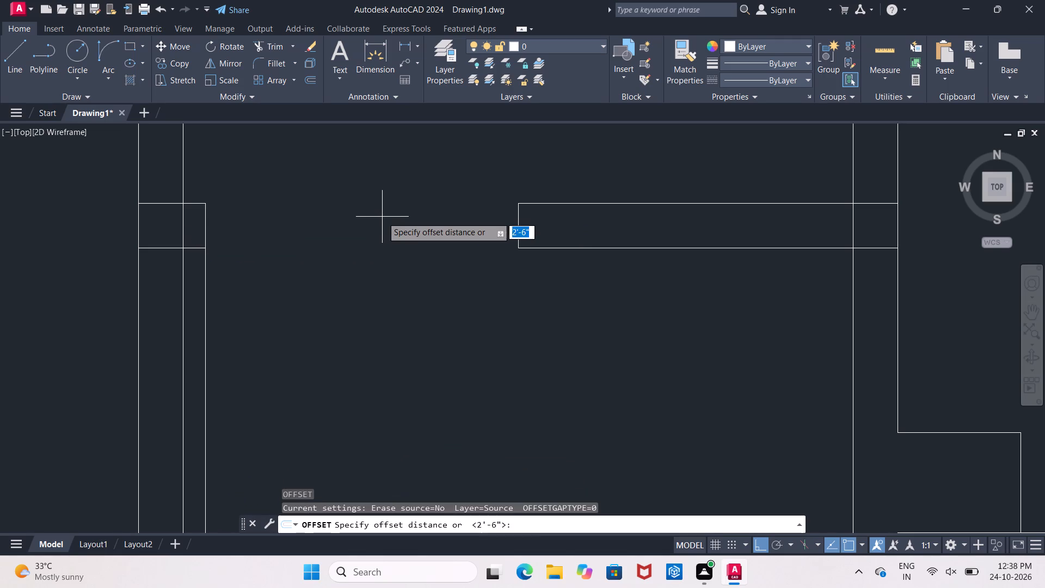
text(2")
key(Return)
scroll(382, 217, up, 1)
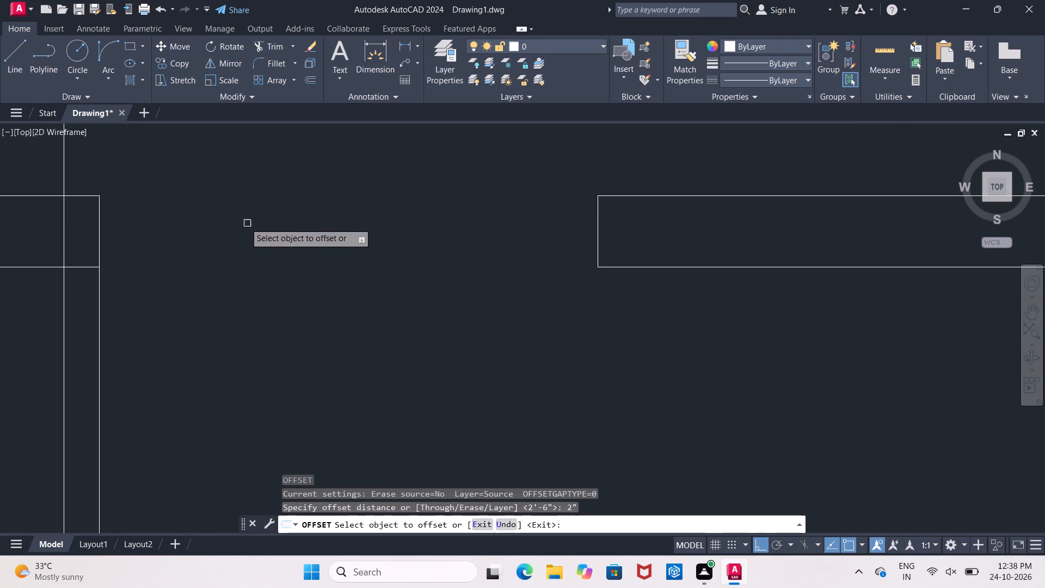
click(75, 197)
click(75, 212)
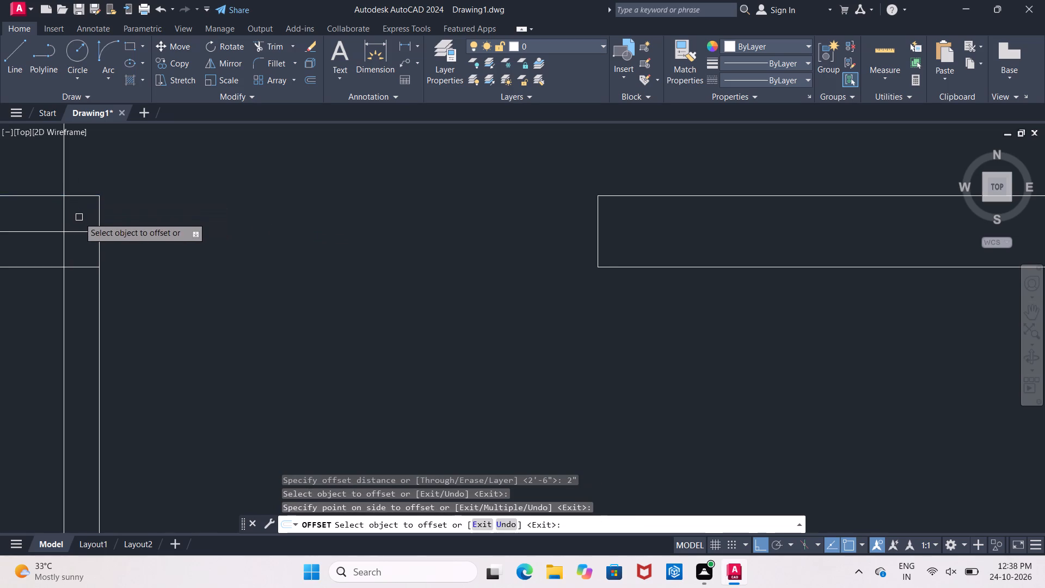
middle_drag(79, 218, 300, 212)
key(Escape)
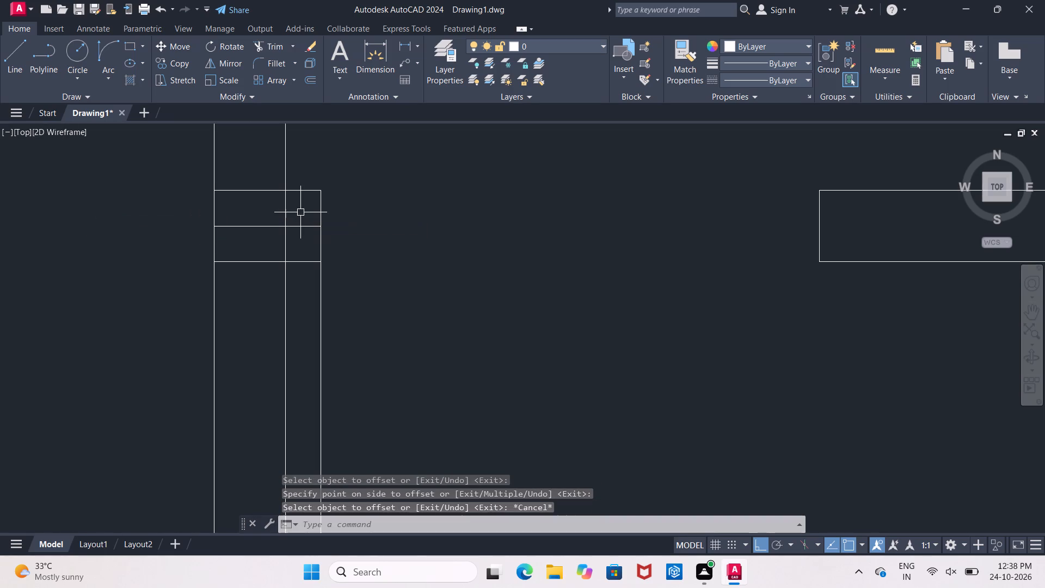
Trim the 2" offset line, the stub's lower line and the left wall's face to shape the jamb above the door leaf.
text(tr)
key(space)
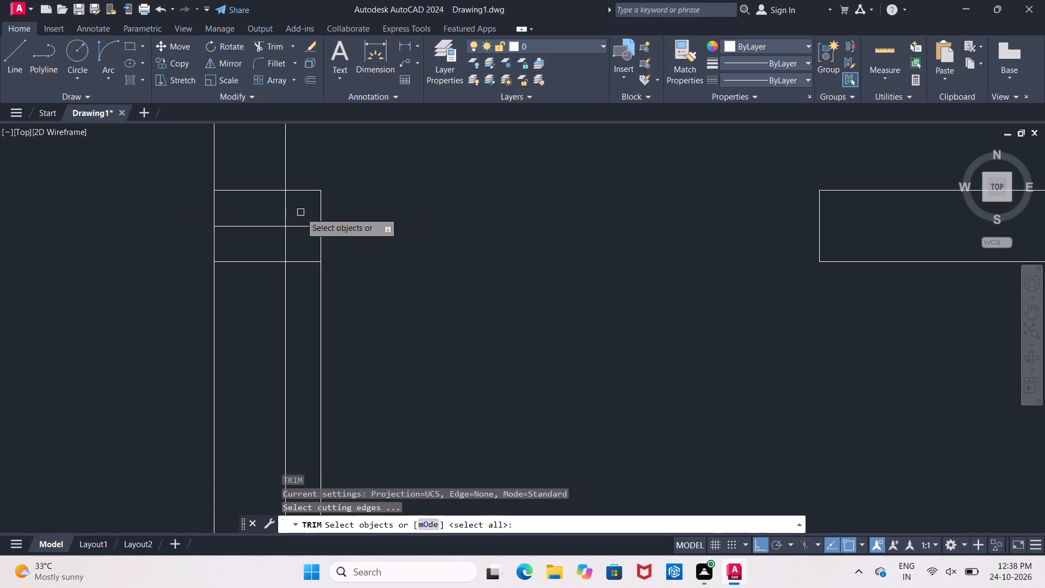
key(space)
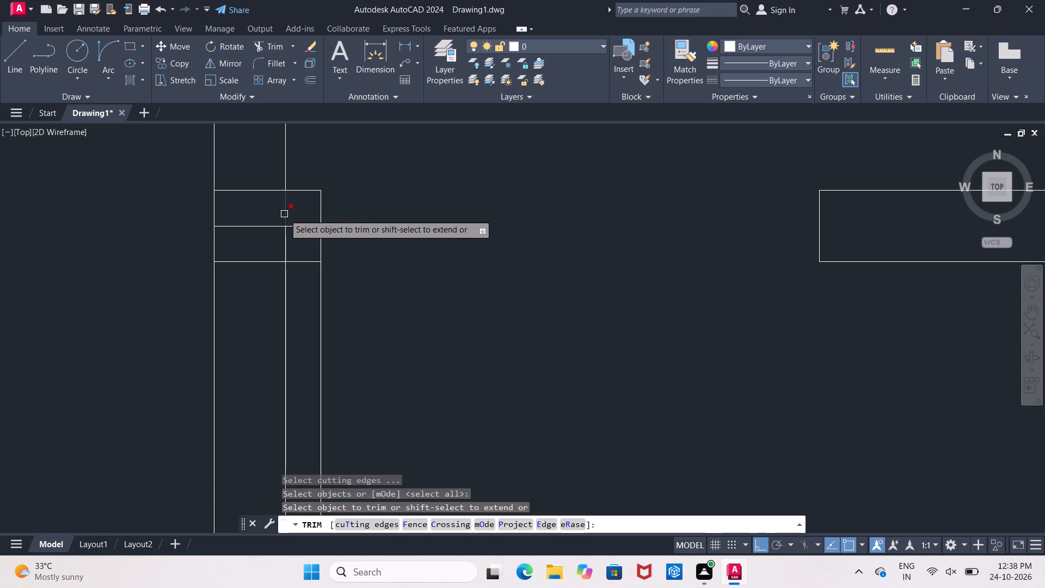
click(247, 225)
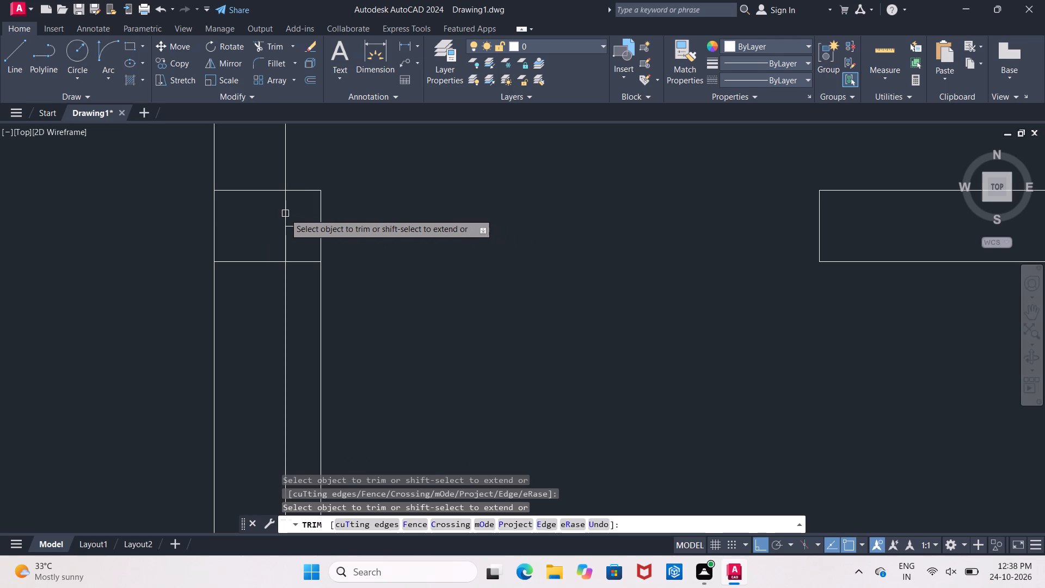
click(302, 264)
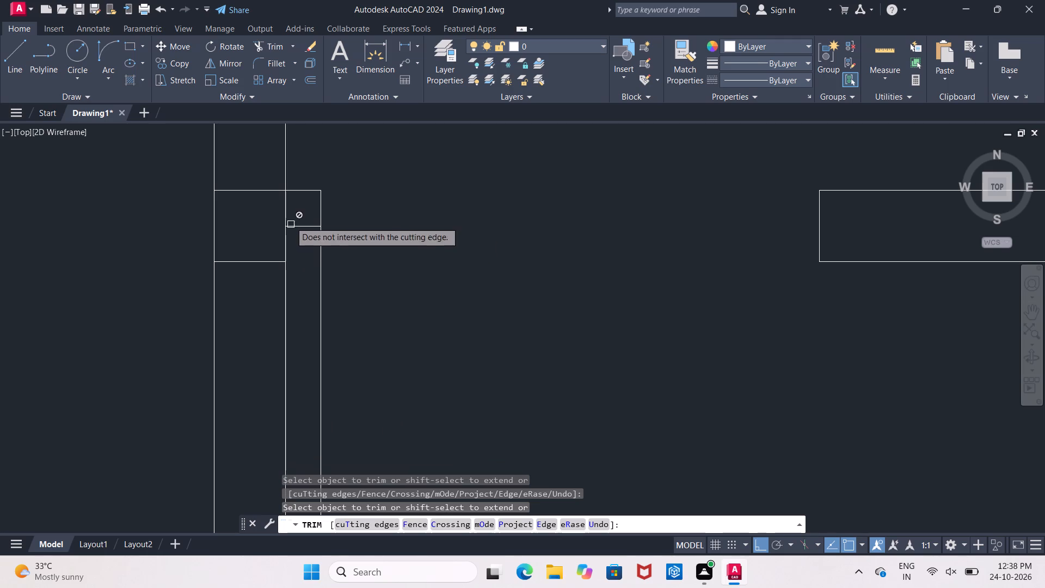
click(287, 211)
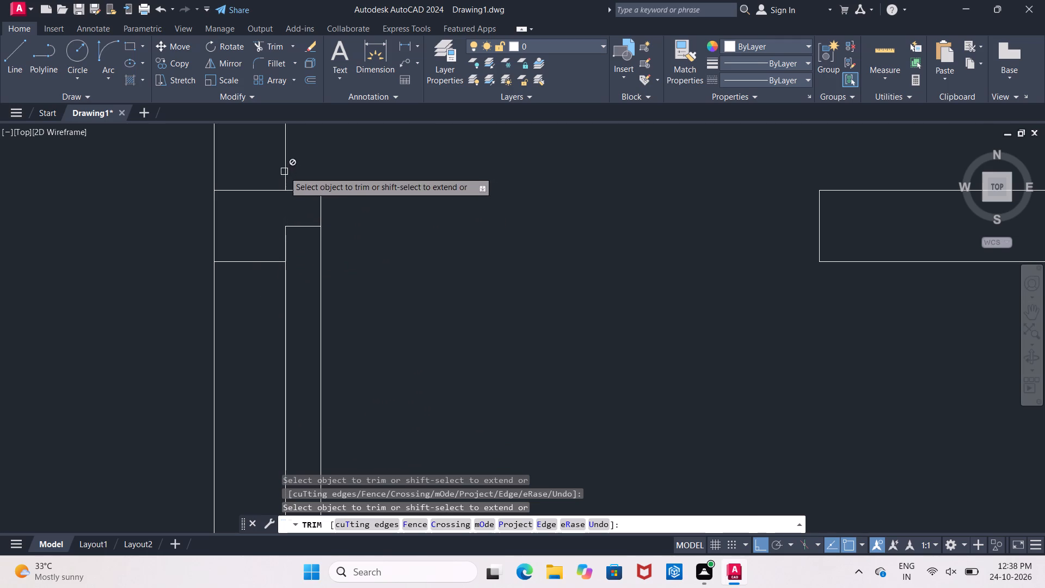
scroll(353, 170, down, 2)
middle_drag(353, 170, 313, 271)
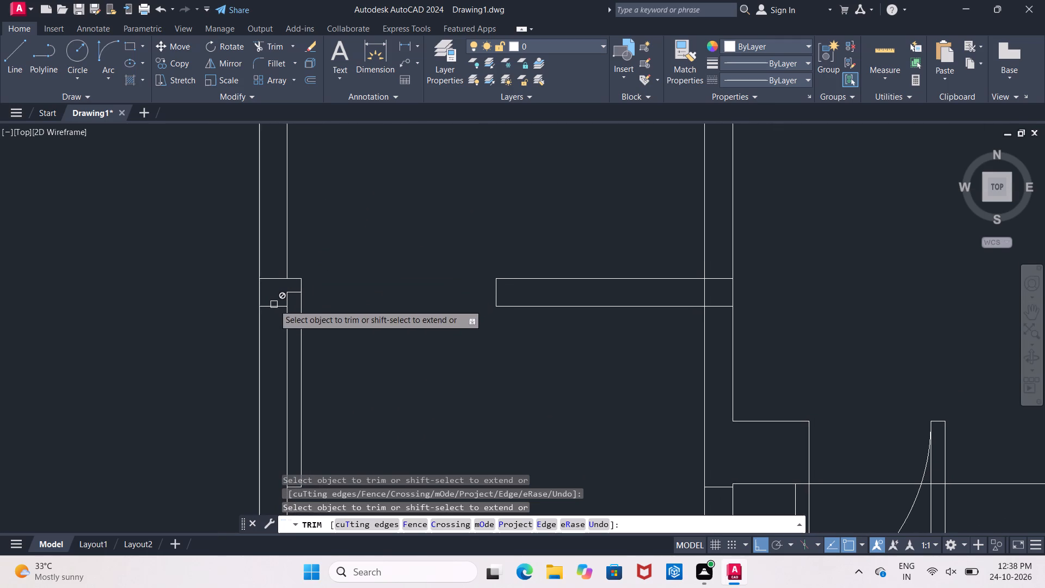
key(Escape)
Erase the leftover lower stub line inside the left wall and trim the upper stub line where it crosses that wall.
click(274, 307)
key(Delete)
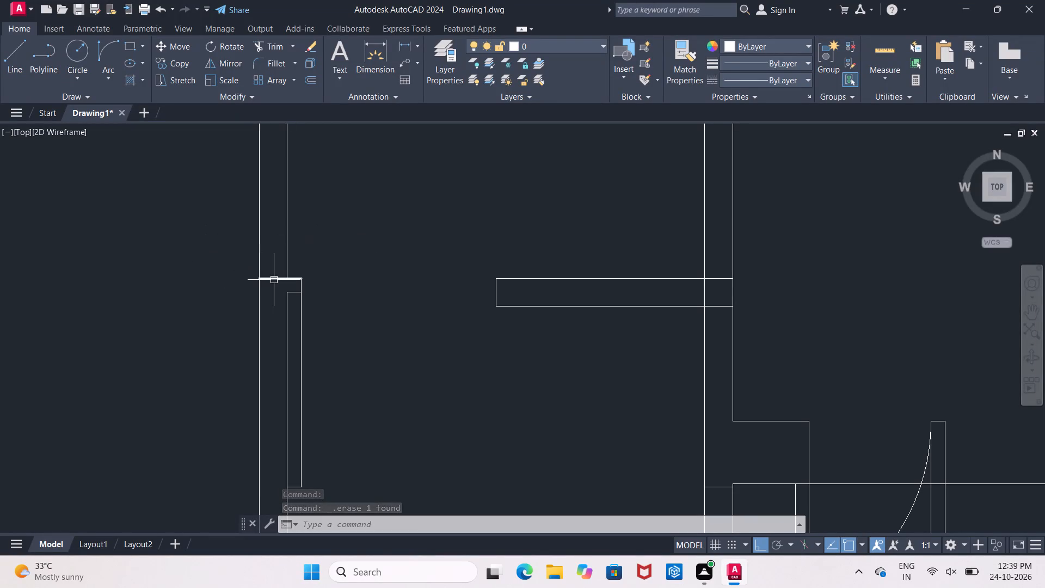
key(t)
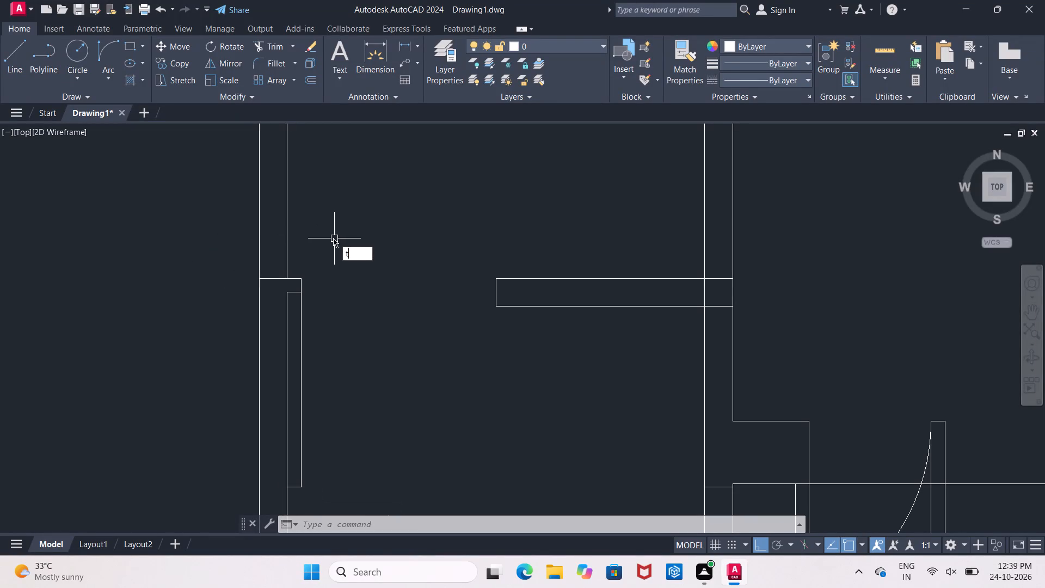
key(r)
key(space)
key(space)
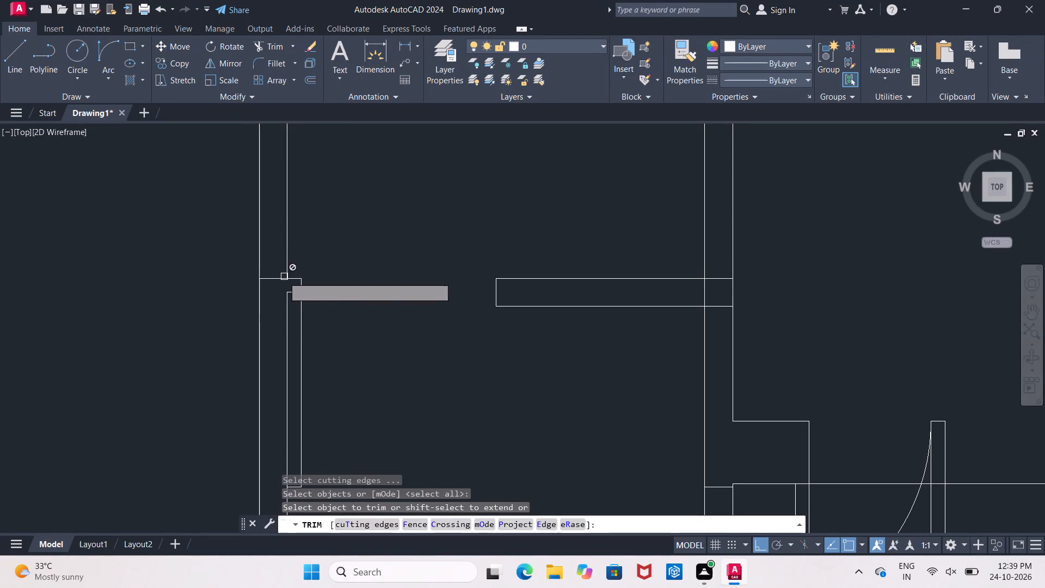
click(275, 279)
scroll(489, 249, down, 1)
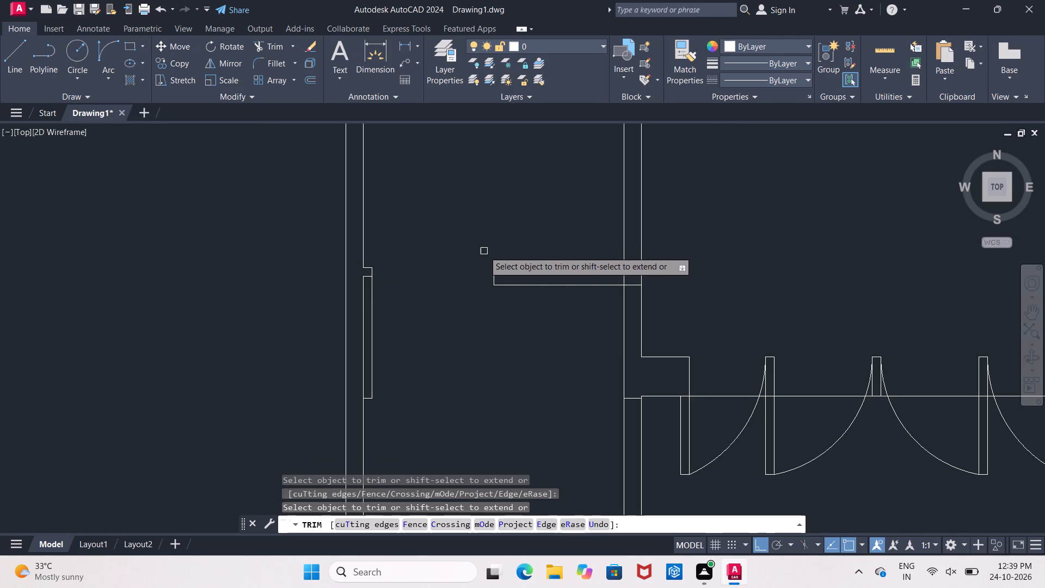
middle_drag(465, 240, 355, 293)
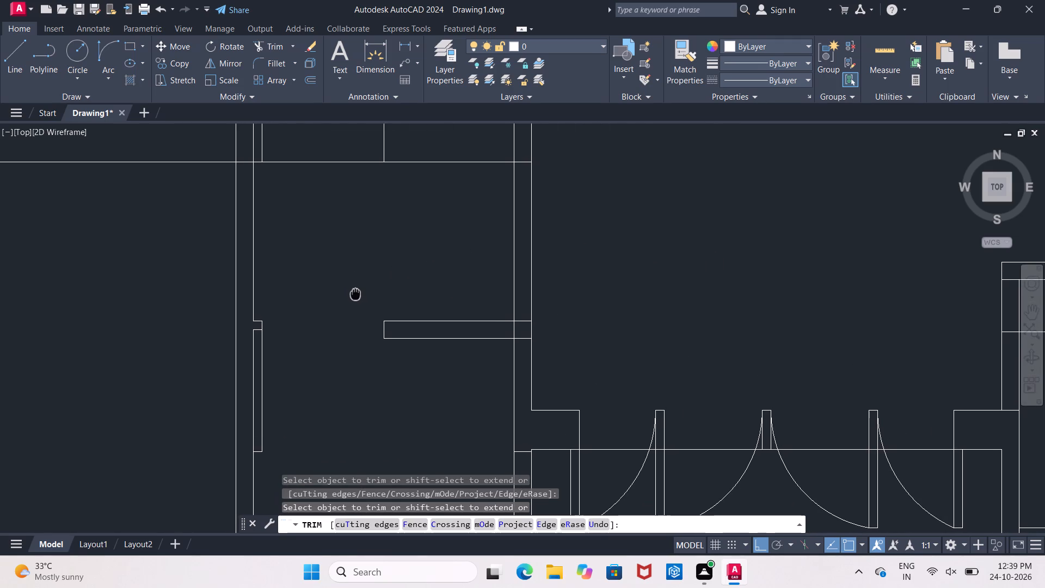
middle_drag(355, 293, 437, 315)
key(Return)
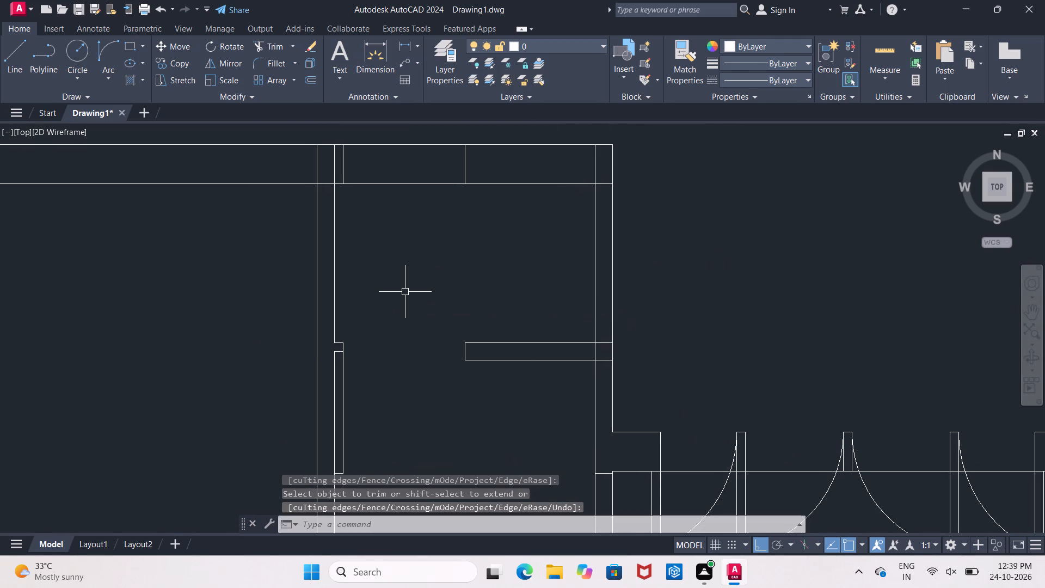
key(Escape)
Offset the lower line of the long horizontal wall above the small room's doorway 2" downward.
key(o)
key(Return)
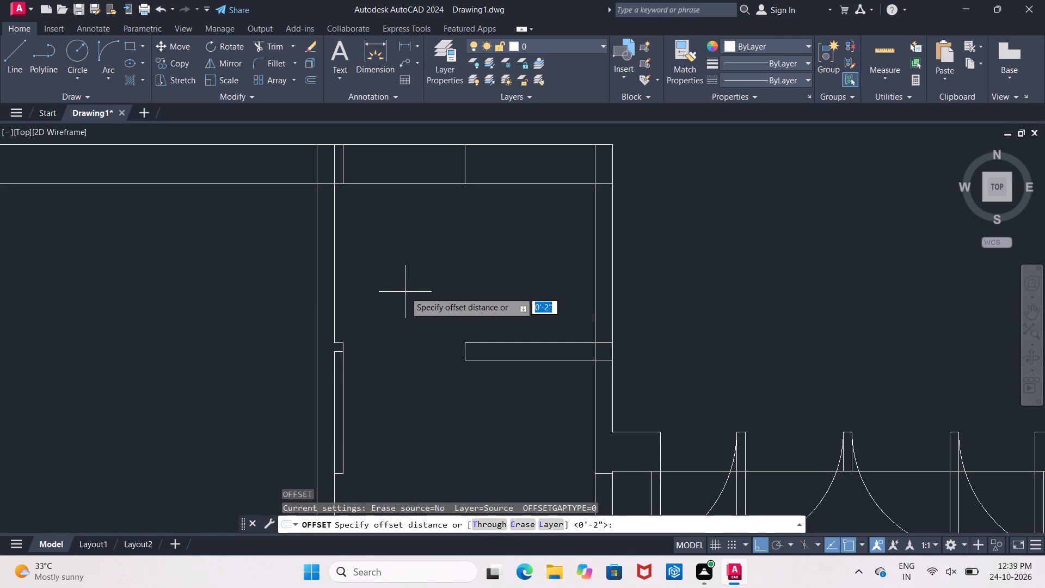
text(2")
key(Return)
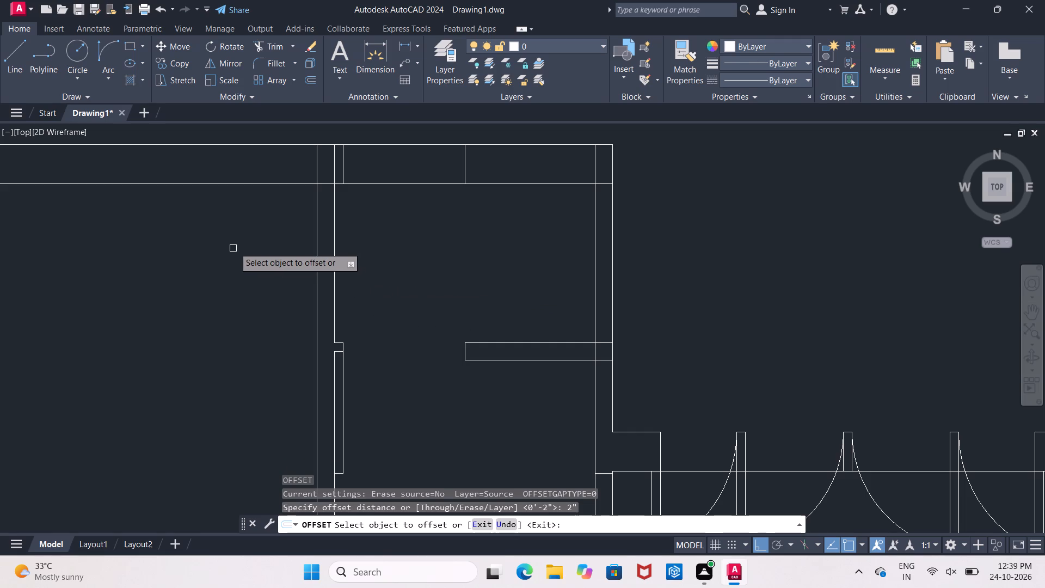
click(242, 183)
click(250, 208)
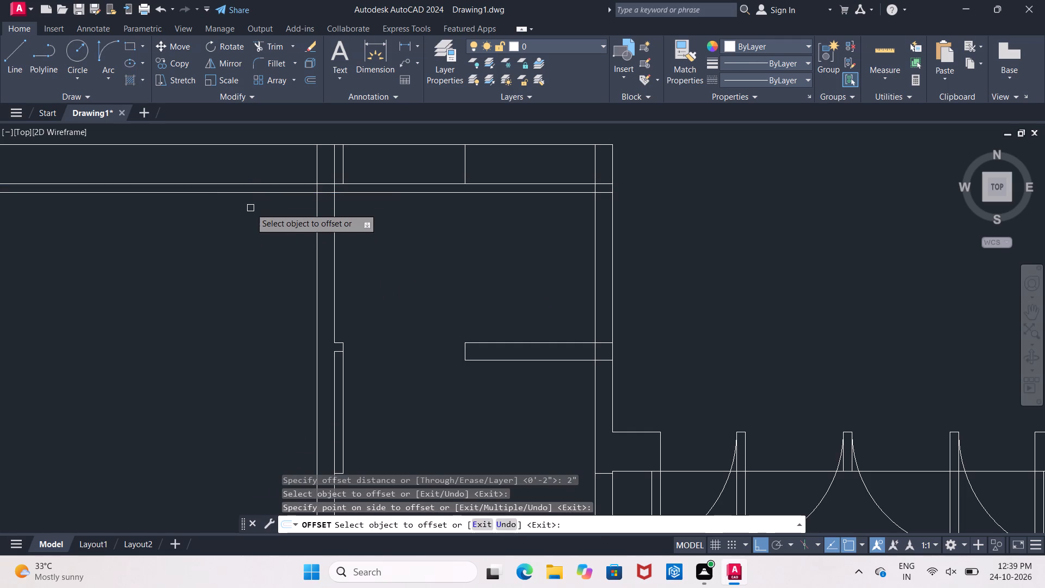
key(Return)
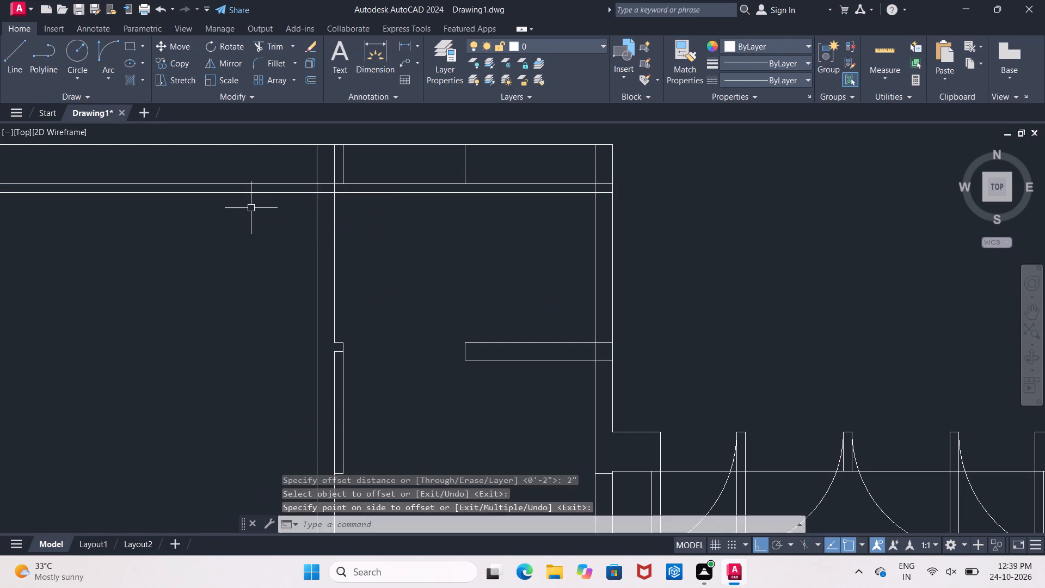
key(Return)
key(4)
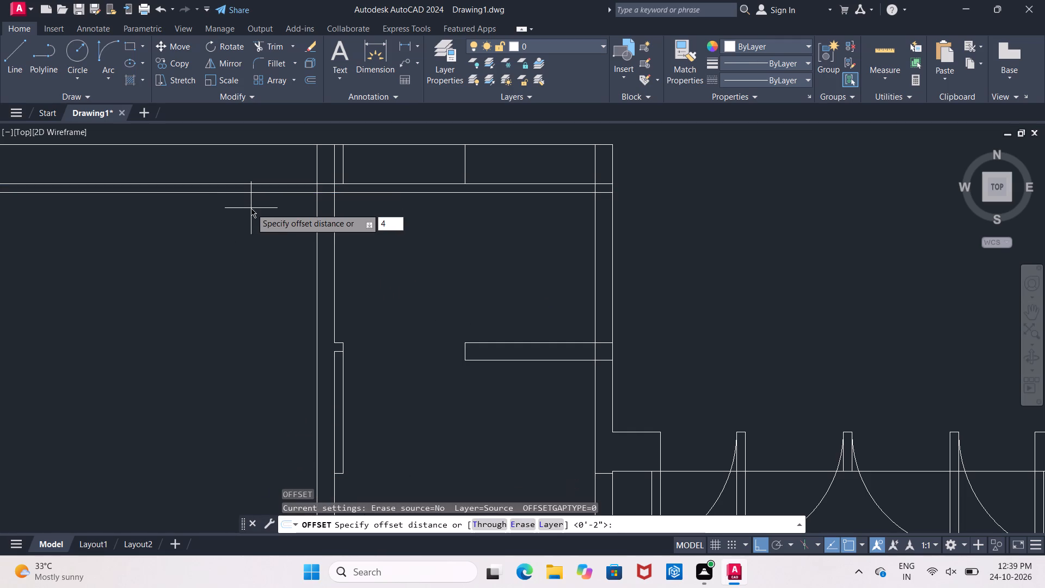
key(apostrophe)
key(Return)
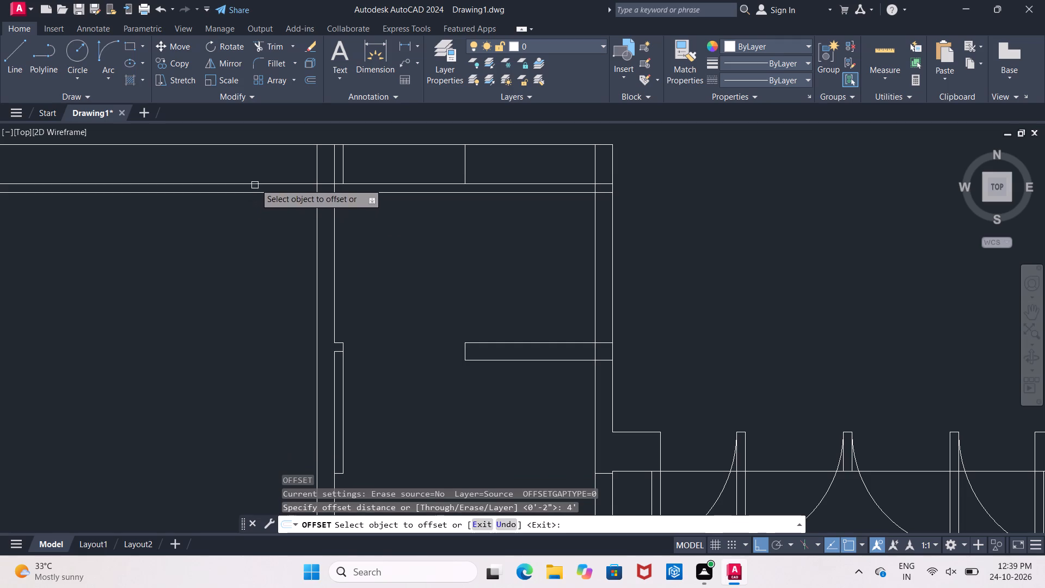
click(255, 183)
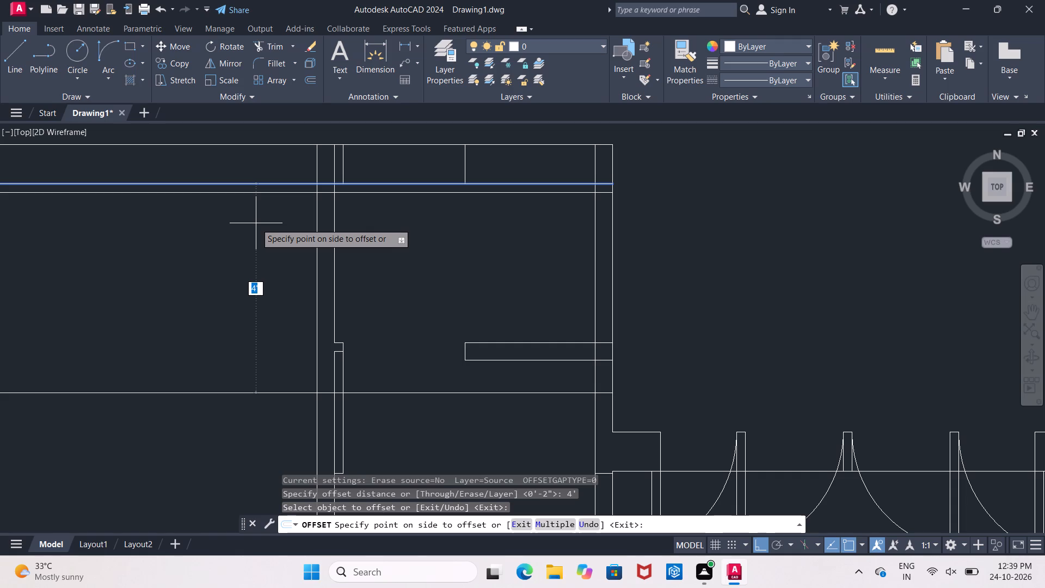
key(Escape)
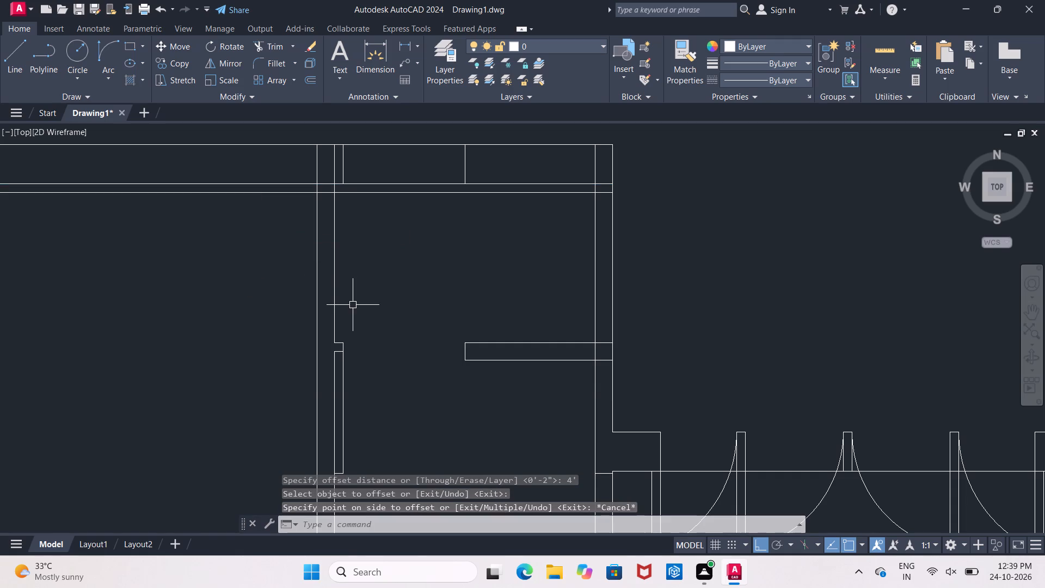
Extend the left wall's inner face down through the jamb, and both short jamb lines across to the wall's far face.
middle_drag(358, 303, 306, 233)
key(e)
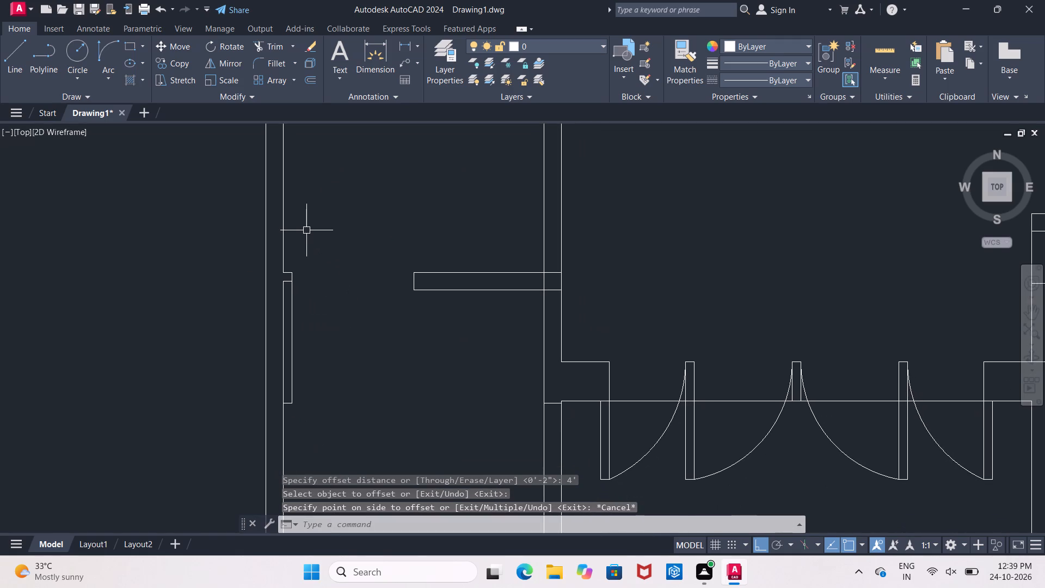
key(x)
key(space)
key(space)
scroll(302, 278, up, 2)
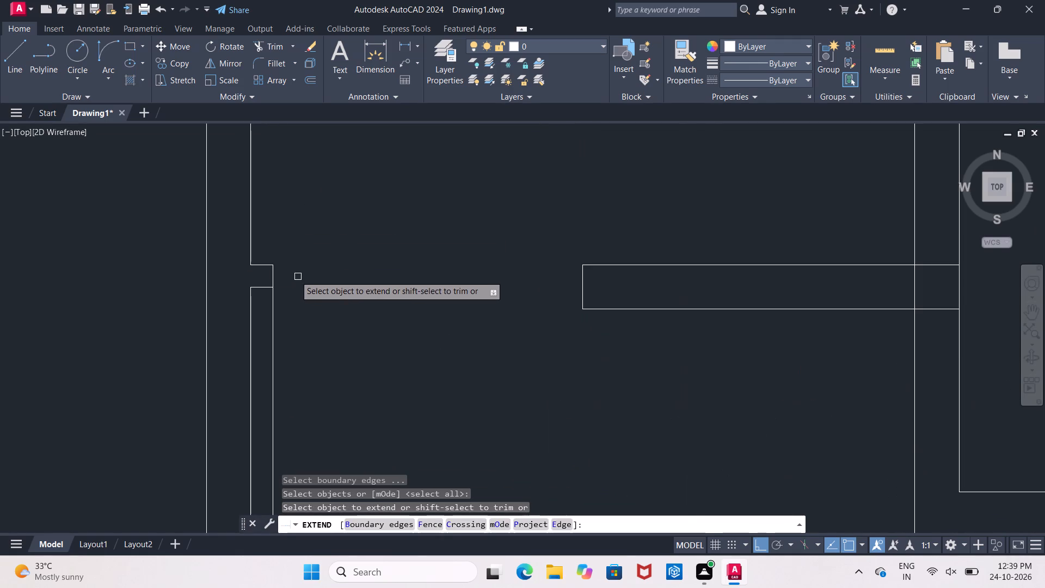
click(252, 252)
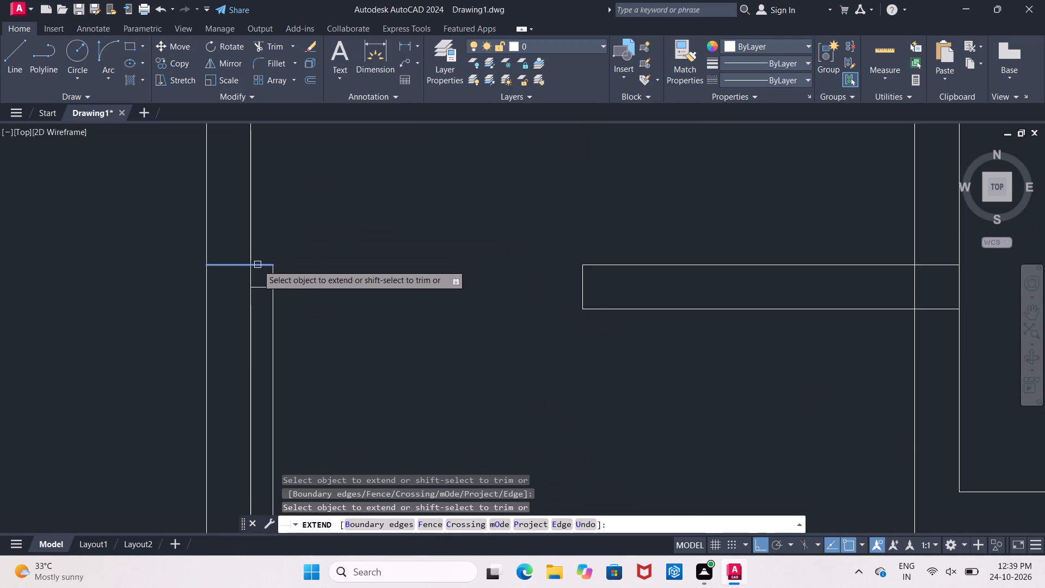
click(257, 265)
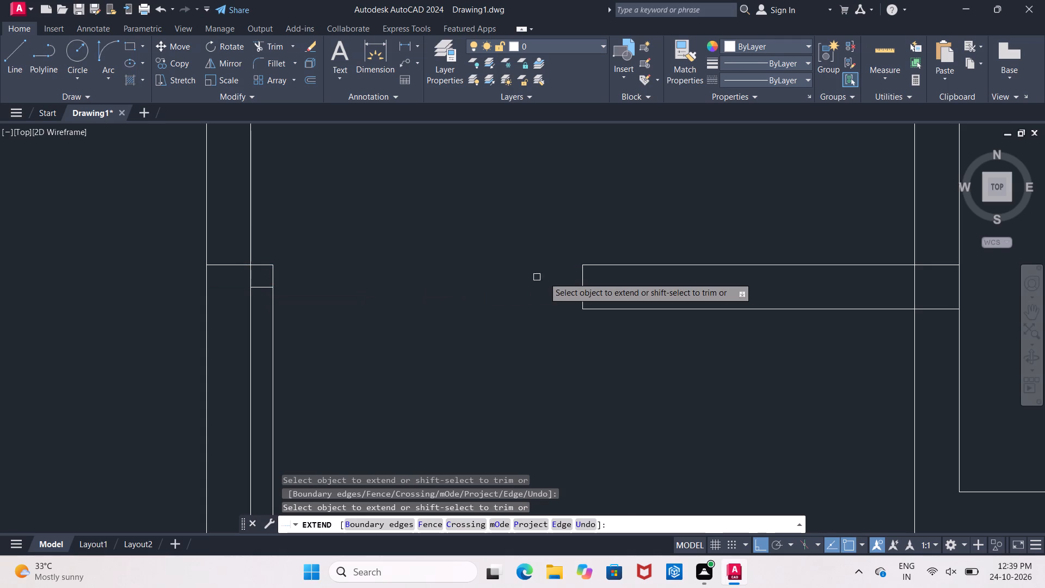
click(256, 286)
middle_drag(288, 223, 288, 224)
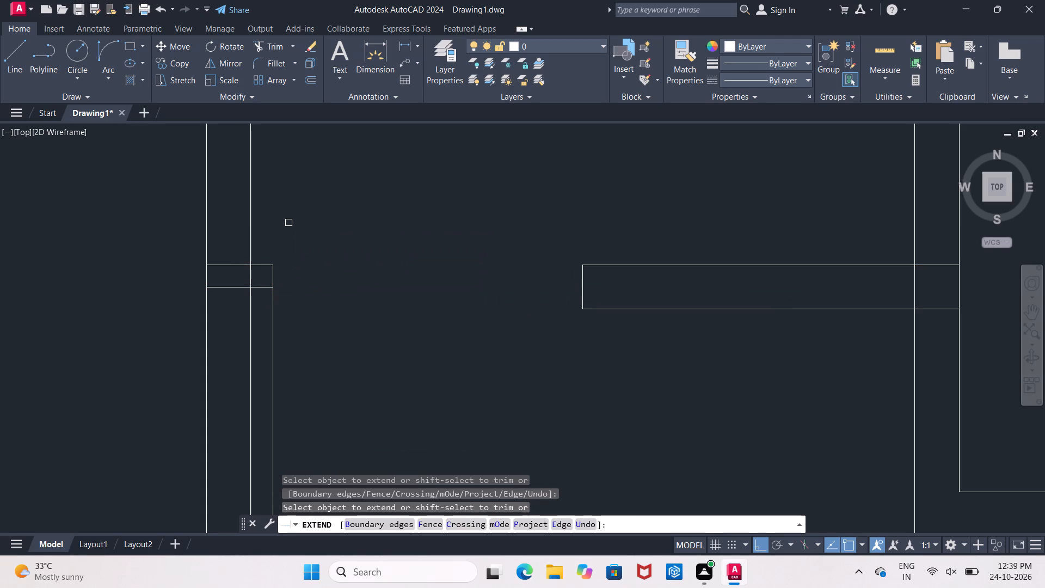
middle_drag(288, 224, 284, 275)
scroll(284, 277, down, 2)
middle_drag(284, 278, 283, 291)
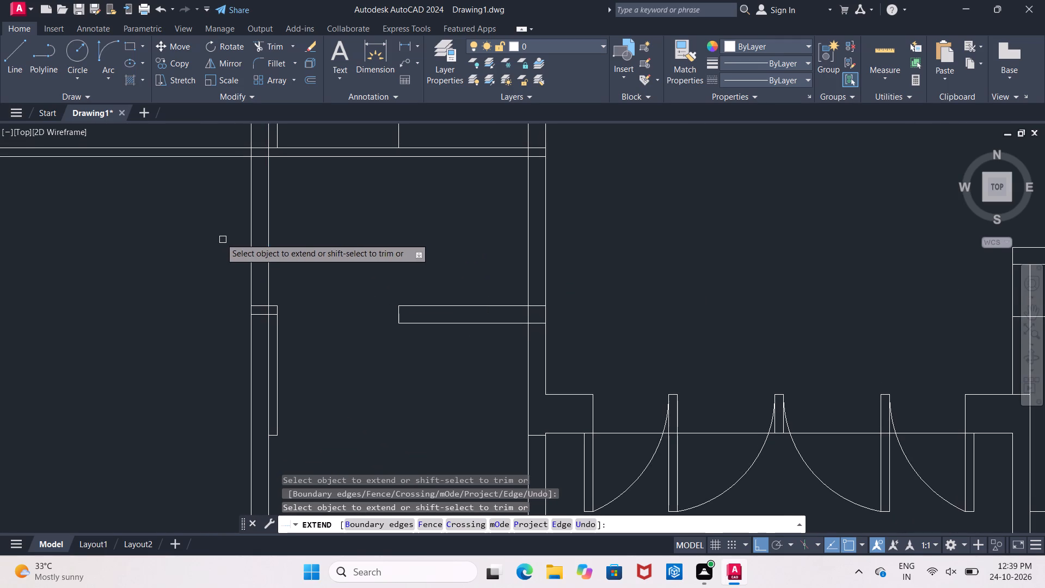
shift+click(197, 230)
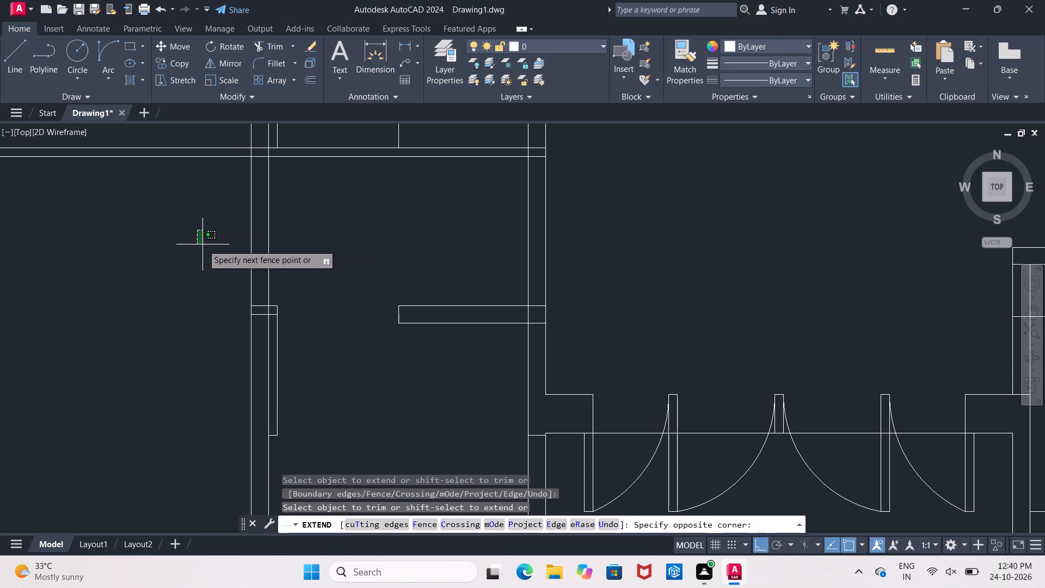
key(Escape)
Offset the right face of the small room's left wall 4' to the left, into the adjoining room.
key(o)
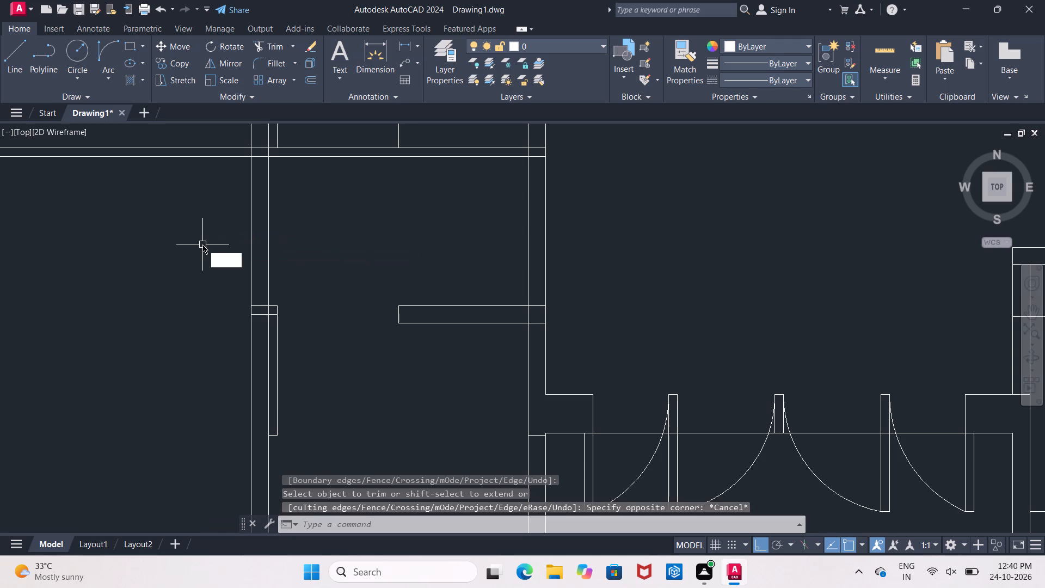
key(Return)
key(4)
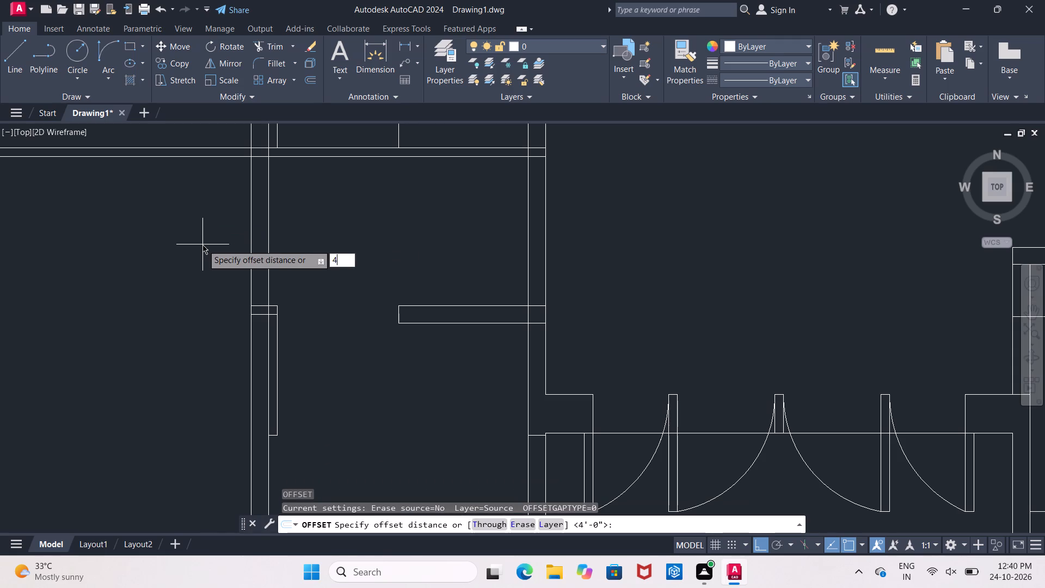
key(apostrophe)
key(Return)
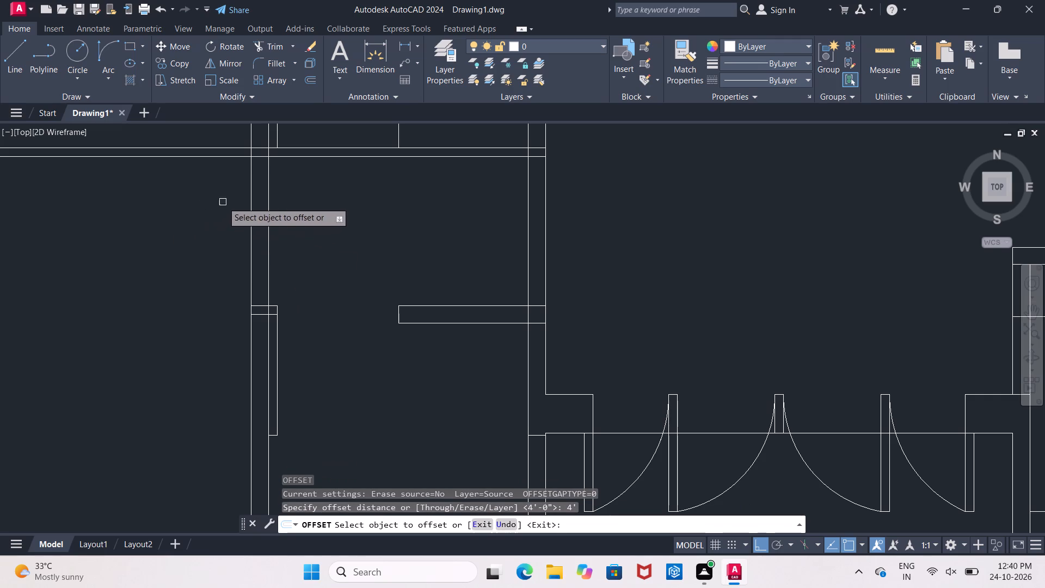
click(272, 201)
click(268, 201)
click(213, 207)
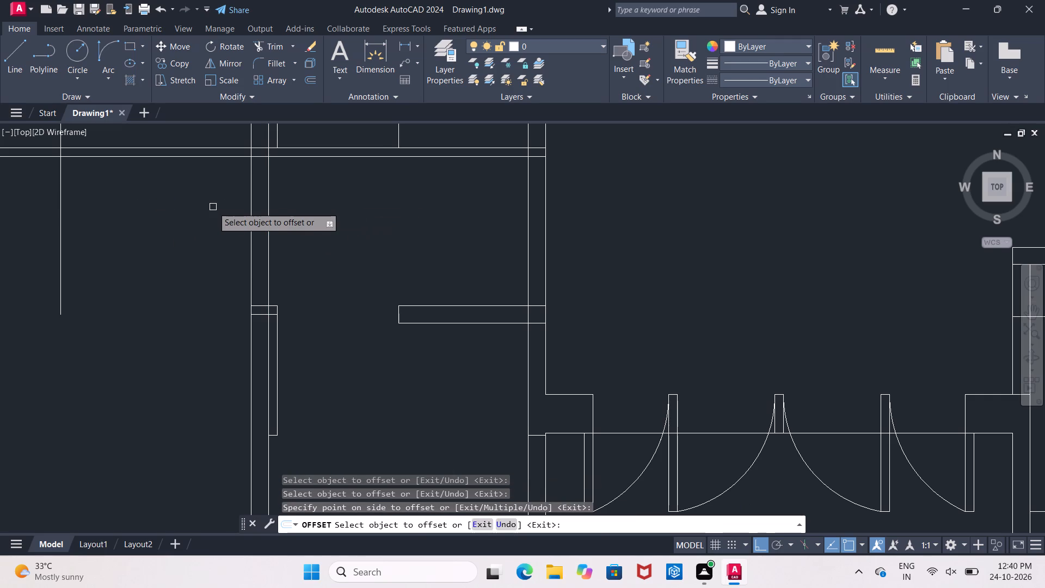
scroll(174, 225, up, 1)
middle_drag(174, 226, 194, 293)
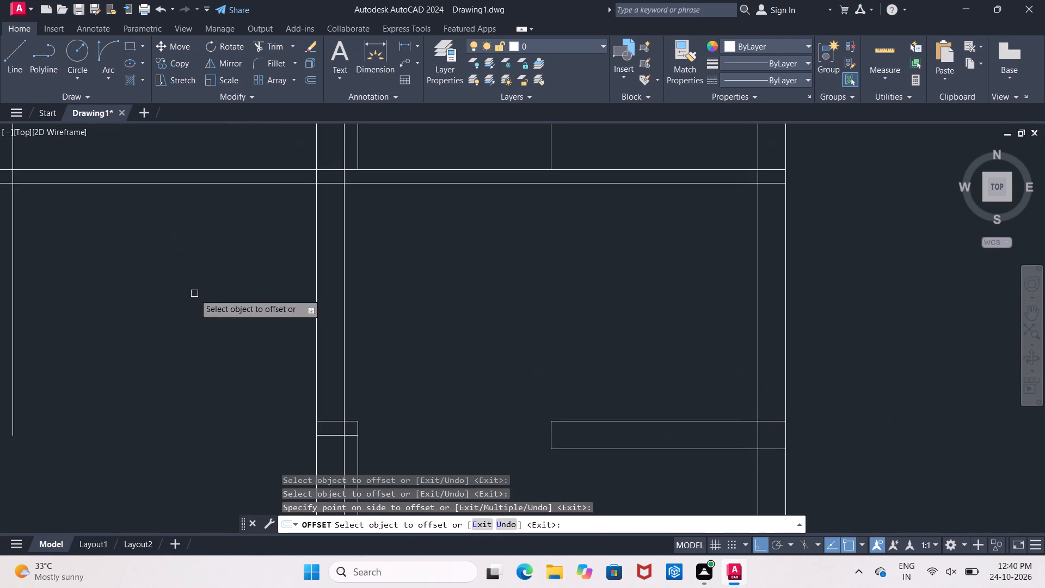
key(Escape)
Trim the 2" offset line beyond the 4' line, and cut all three verticals below it to open the left wall above the jamb.
text(rr)
key(BackSpace)
key(BackSpace)
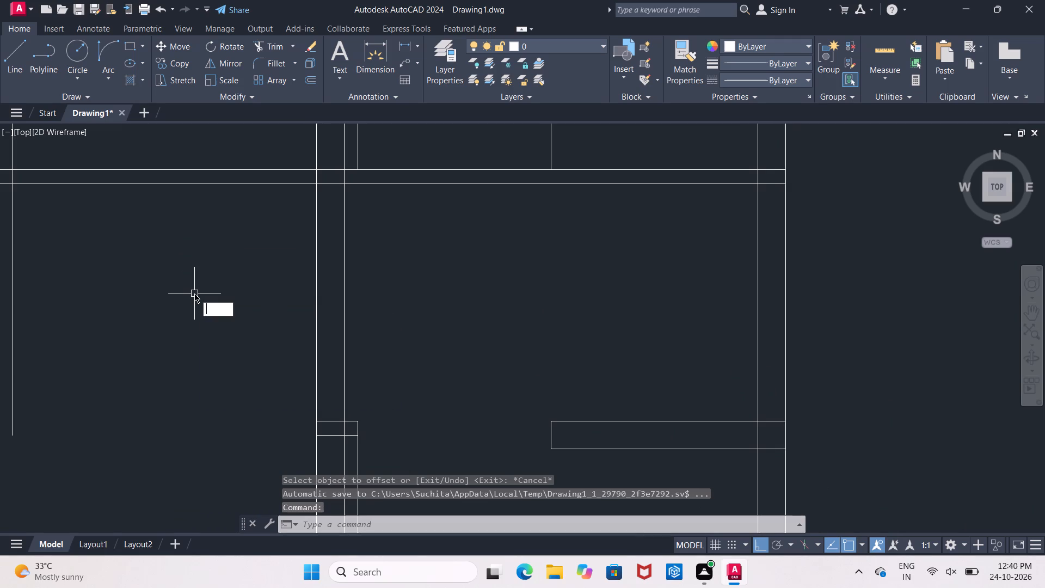
text(tr)
key(space)
key(space)
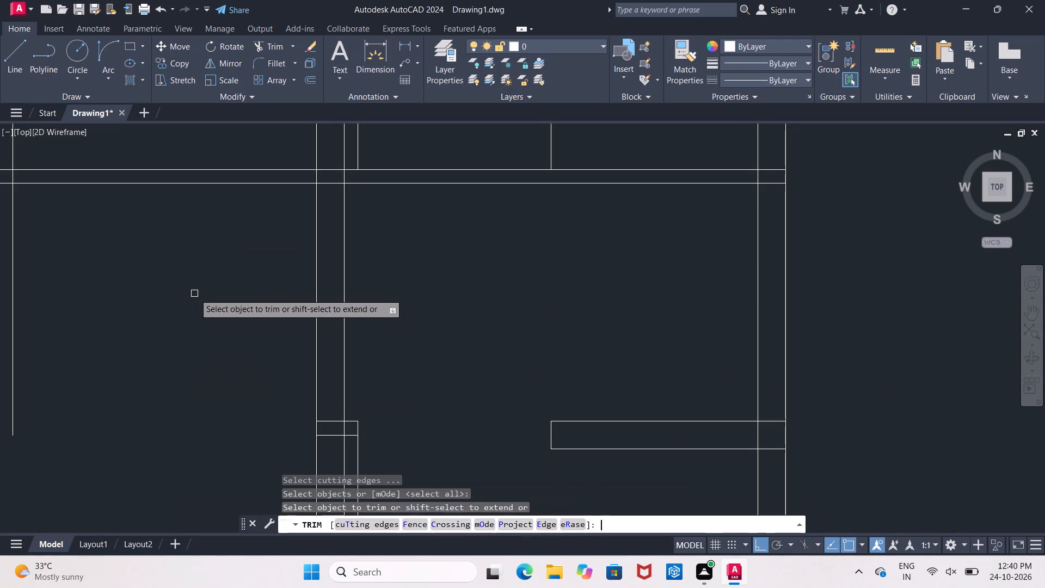
scroll(220, 299, down, 1)
middle_drag(224, 298, 288, 301)
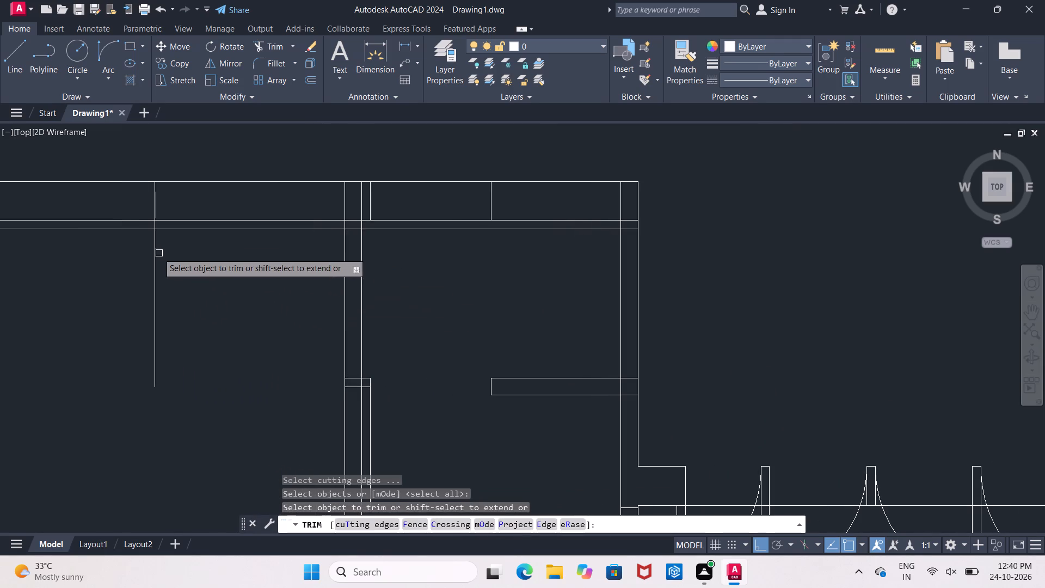
click(133, 230)
click(112, 261)
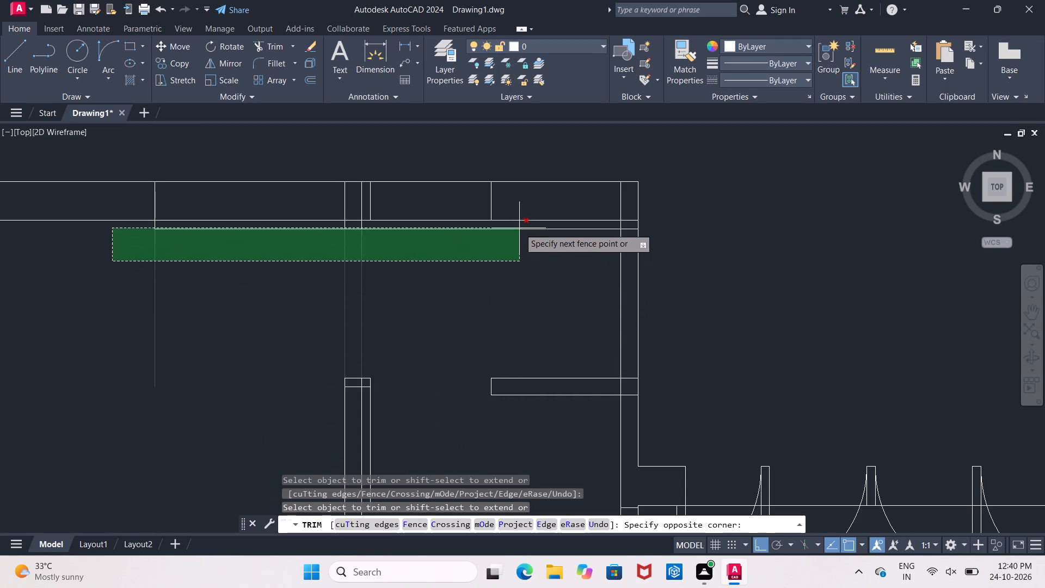
click(488, 273)
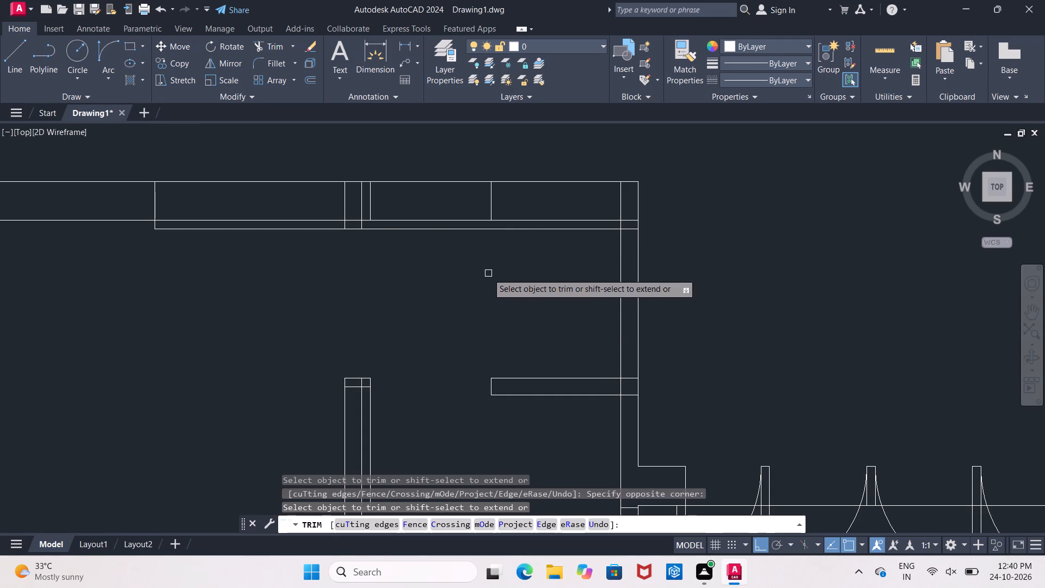
Trim the 2" line across the small room and the 4' line within the wall thickness to shape the door leaf.
click(392, 230)
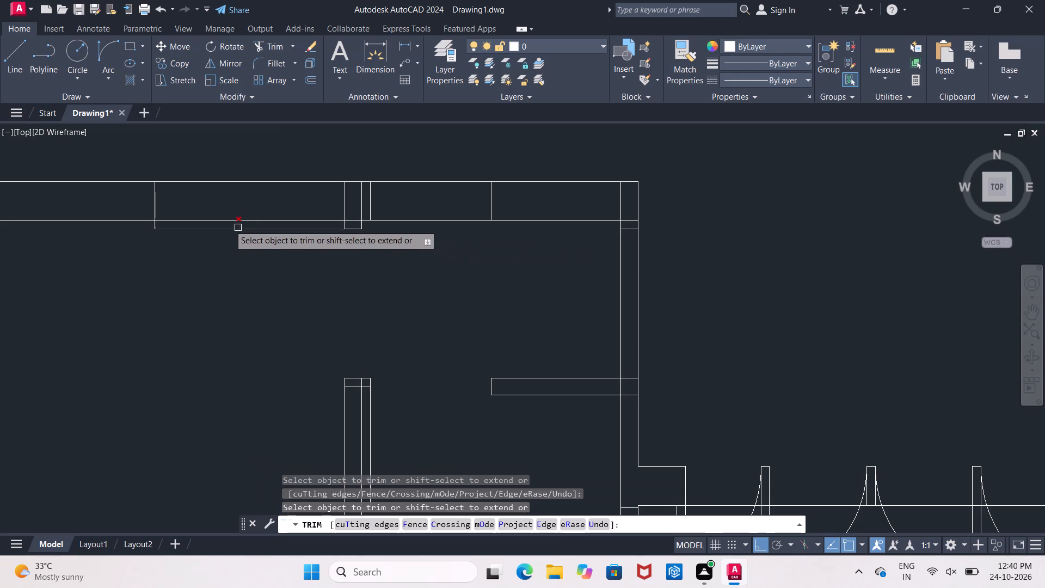
click(152, 203)
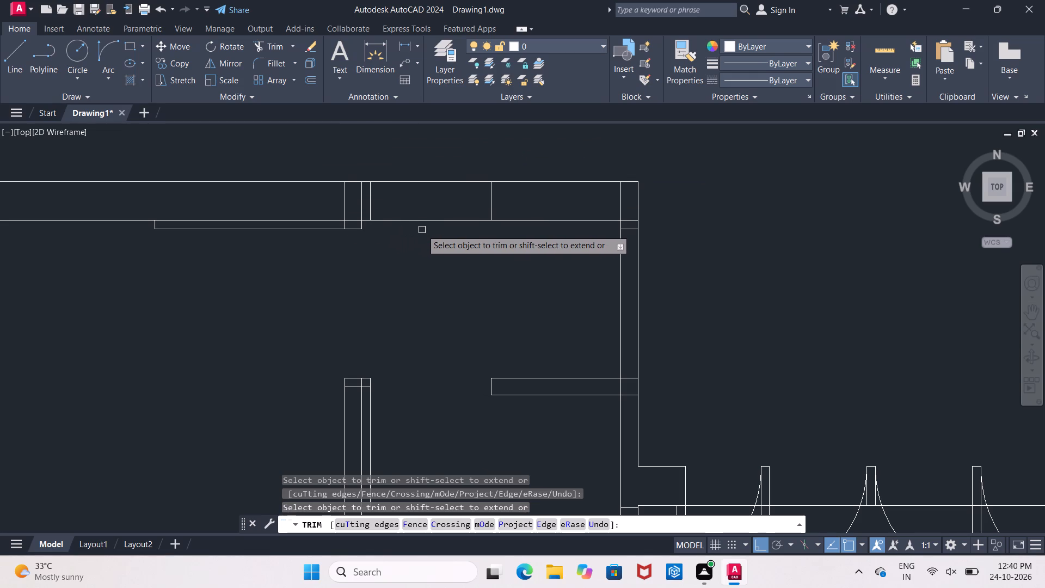
scroll(416, 229, down, 4)
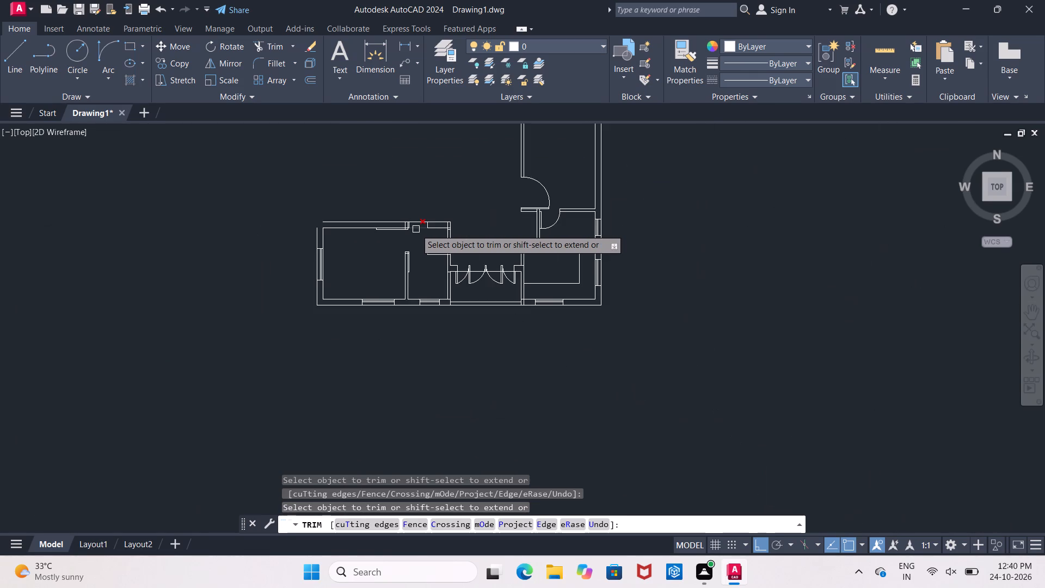
scroll(416, 229, up, 6)
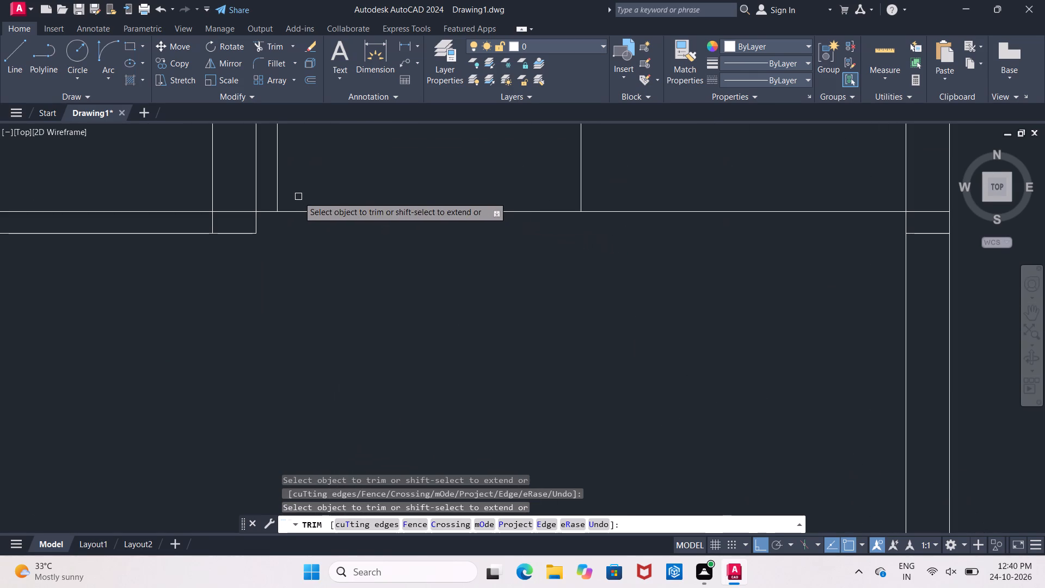
middle_drag(318, 206, 315, 274)
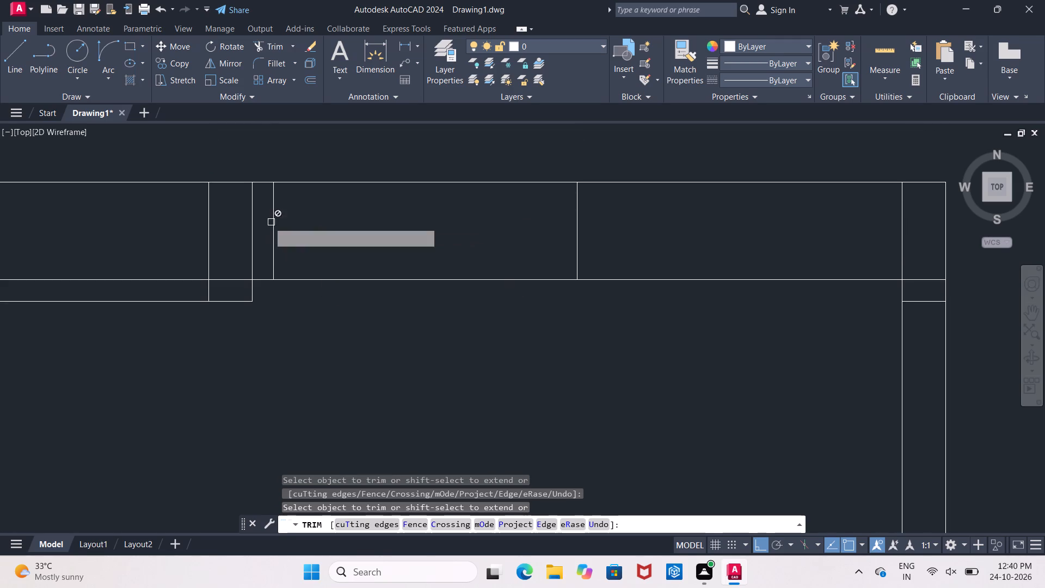
key(Escape)
Erase the two short vertical lines of the former opening in the horizontal wall above the small room.
click(275, 254)
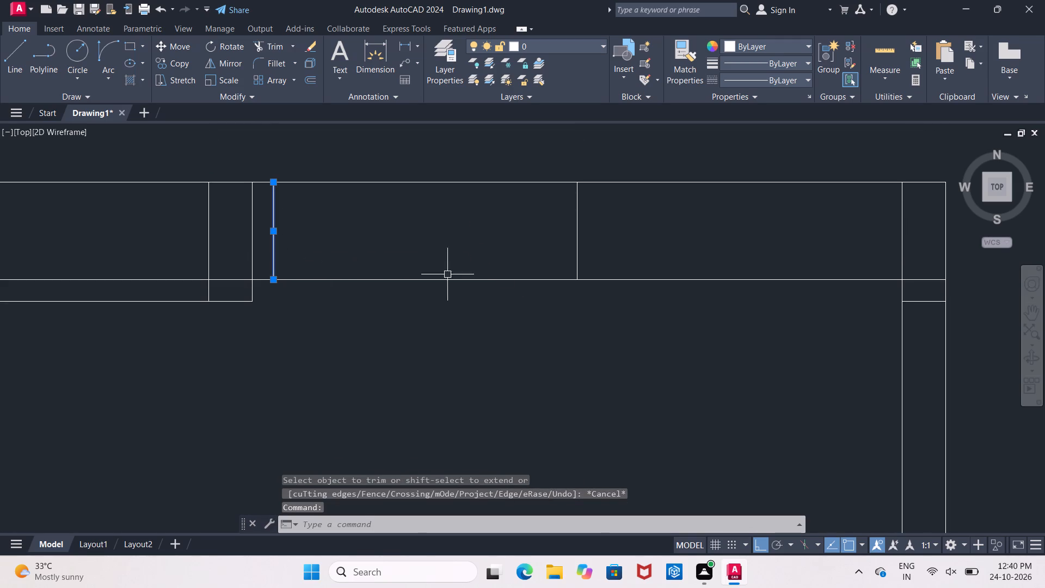
click(575, 257)
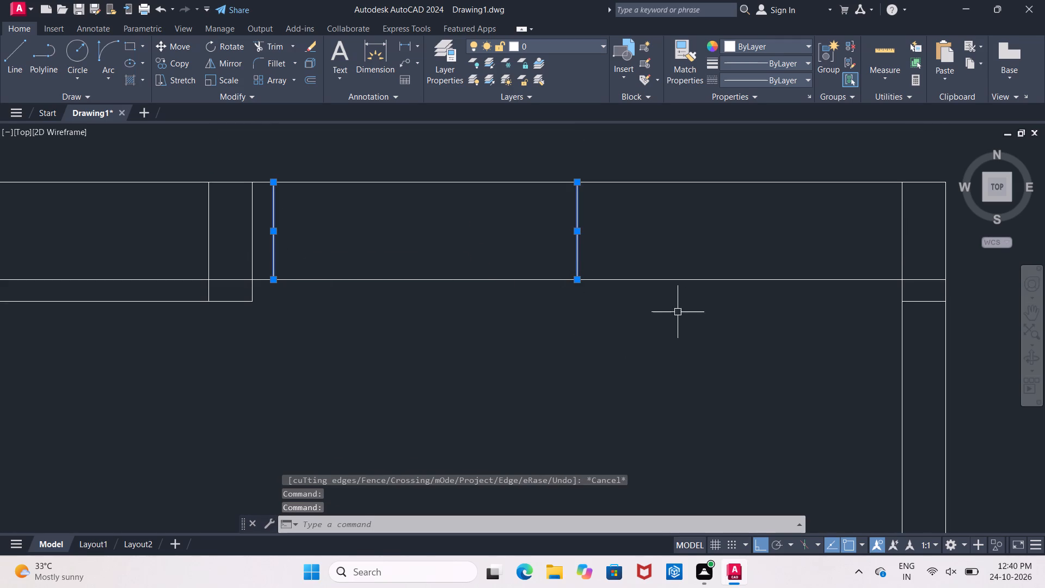
key(Delete)
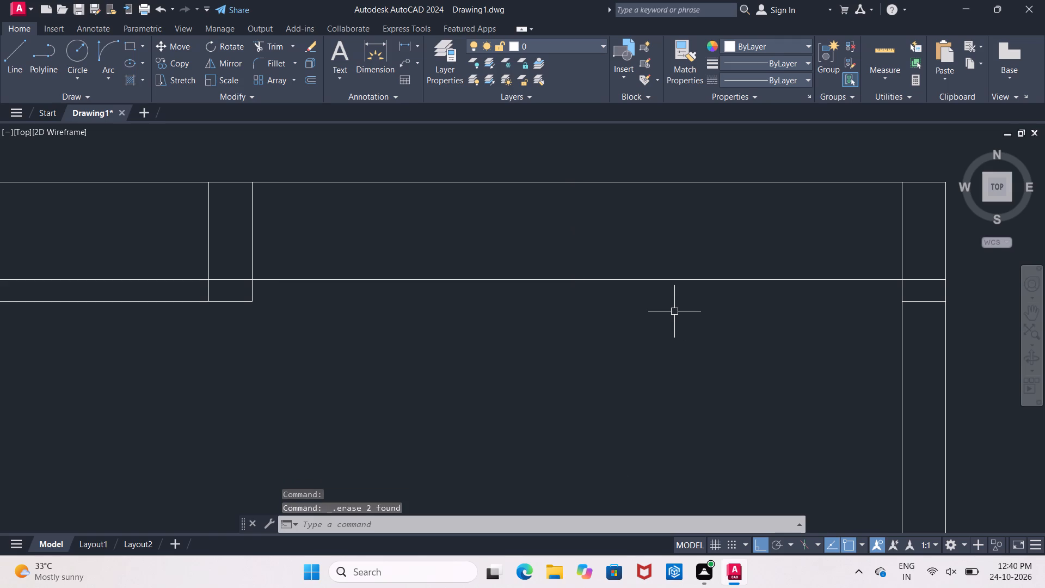
Trim the wall lines where the short horizontal stub wall meets the small room's right wall to open the junction.
scroll(700, 320, down, 4)
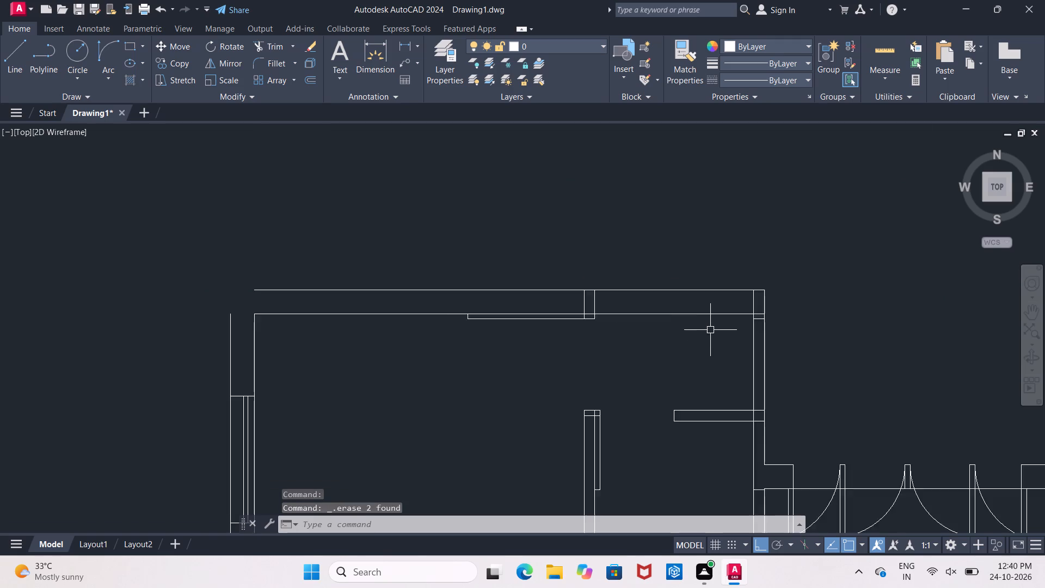
middle_drag(718, 330, 712, 328)
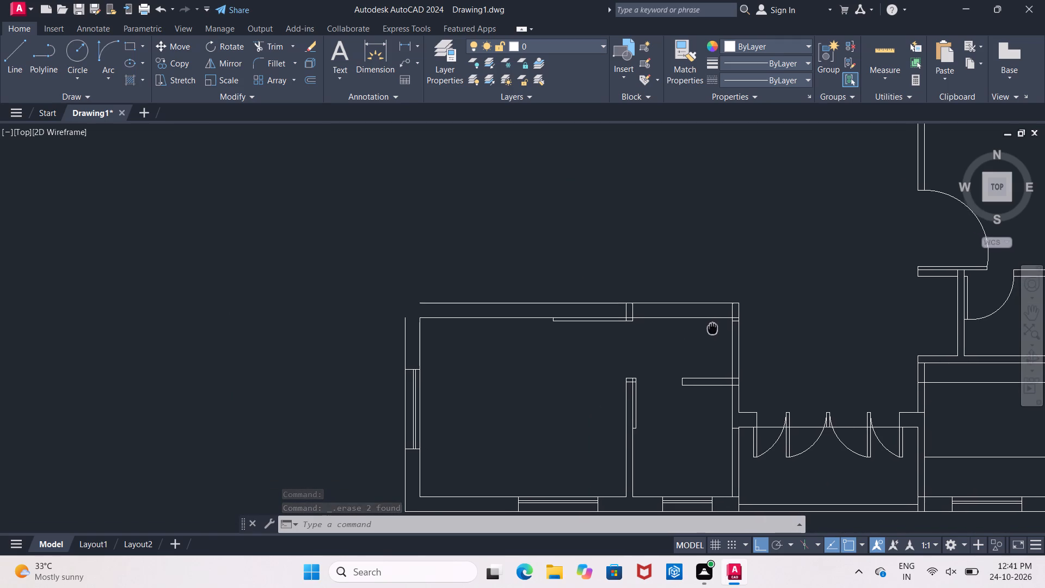
middle_drag(712, 328, 665, 307)
scroll(728, 304, up, 1)
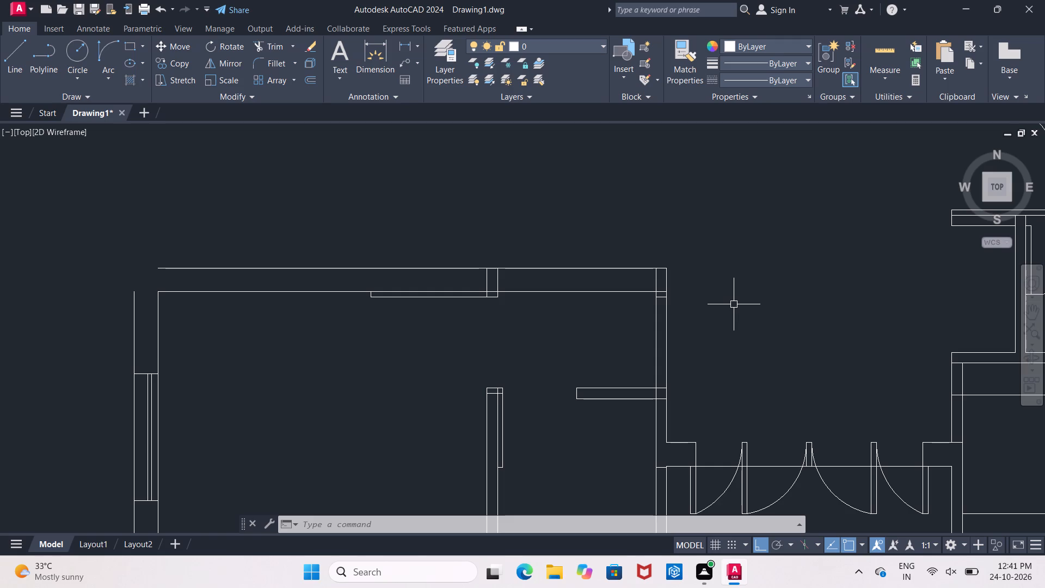
text(tr)
key(space)
key(space)
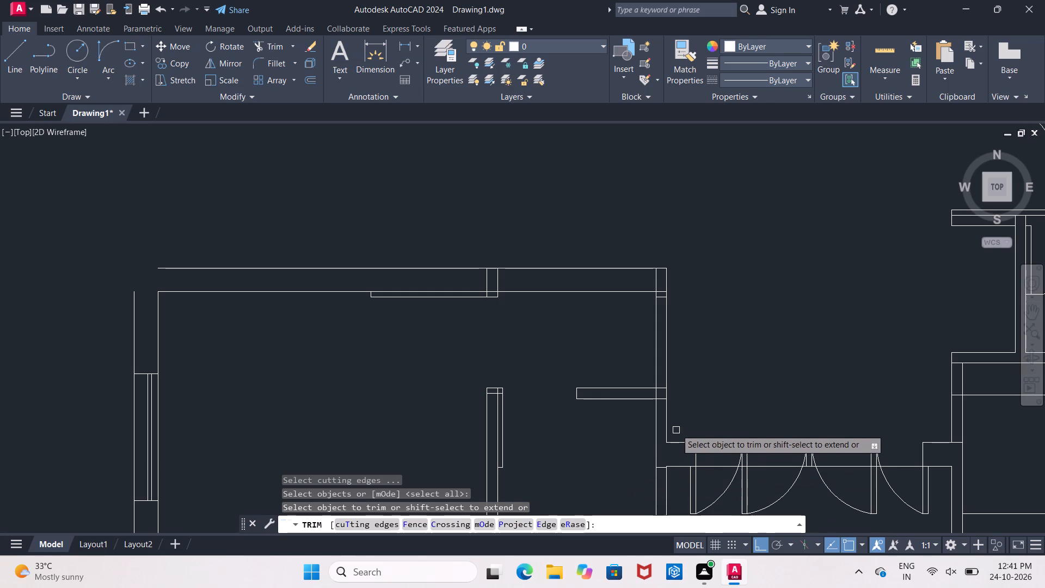
scroll(661, 393, up, 2)
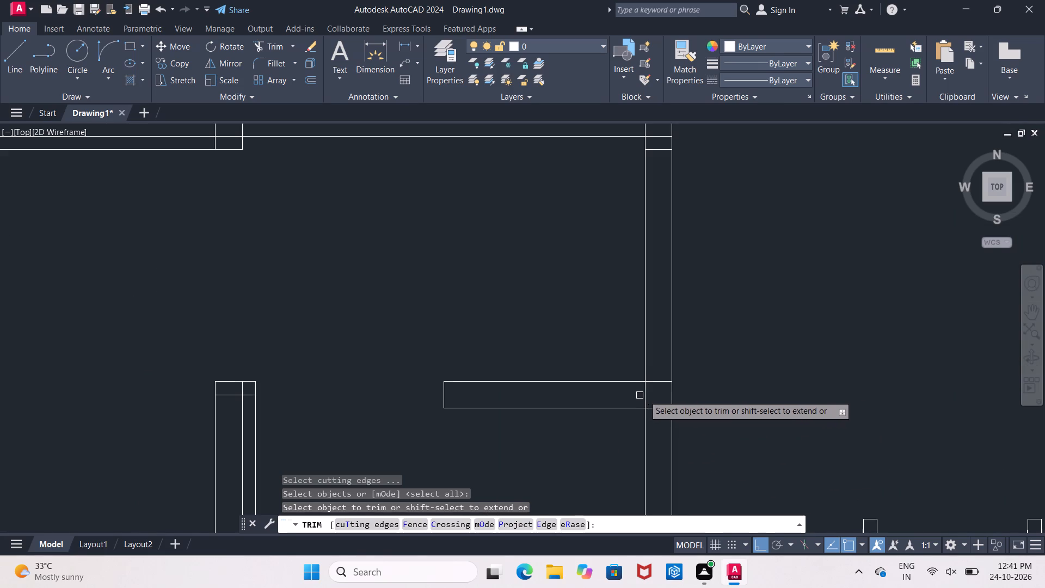
click(648, 395)
click(658, 387)
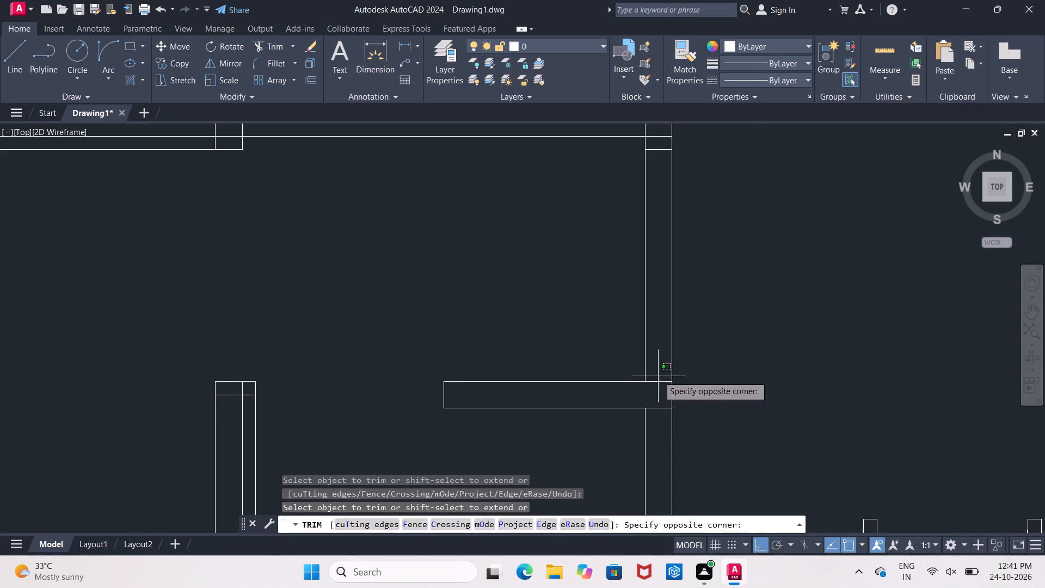
click(658, 376)
drag(660, 373, 660, 379)
click(659, 433)
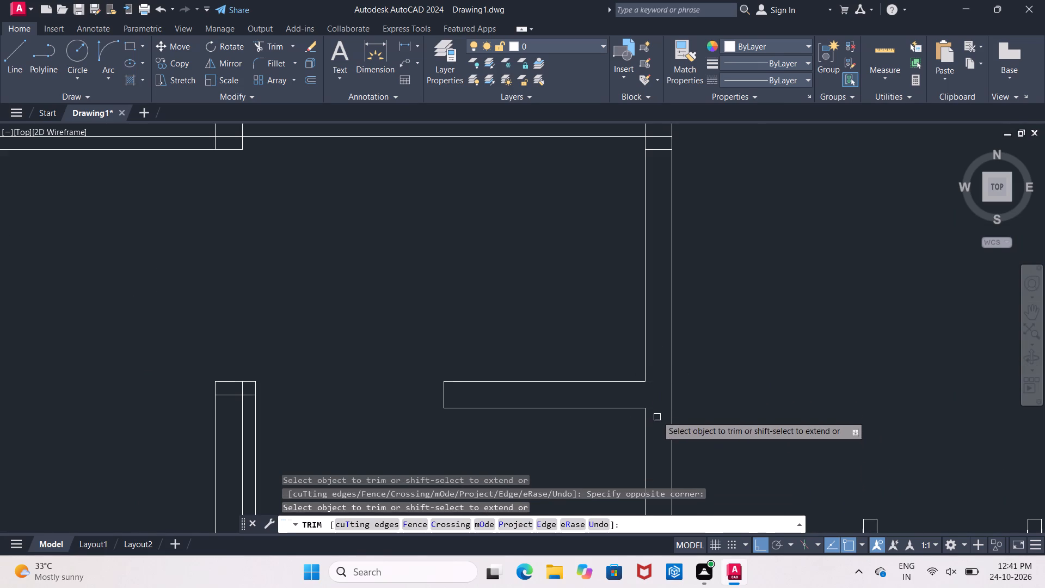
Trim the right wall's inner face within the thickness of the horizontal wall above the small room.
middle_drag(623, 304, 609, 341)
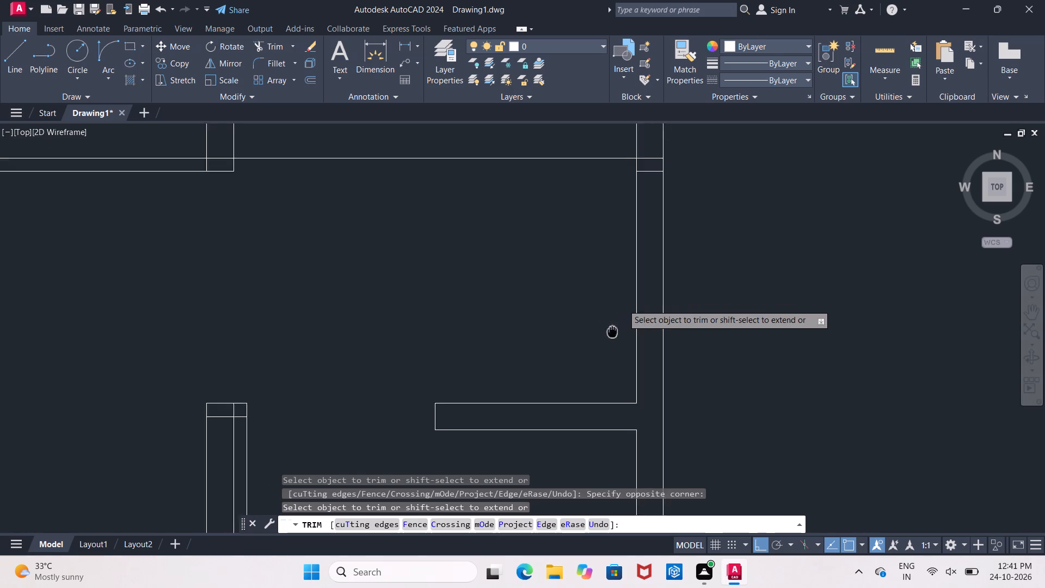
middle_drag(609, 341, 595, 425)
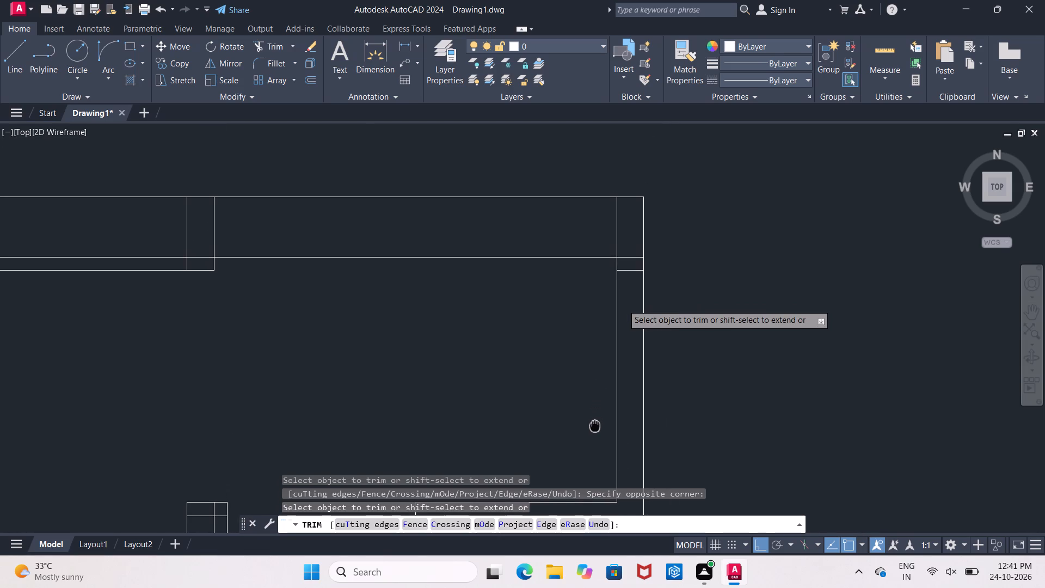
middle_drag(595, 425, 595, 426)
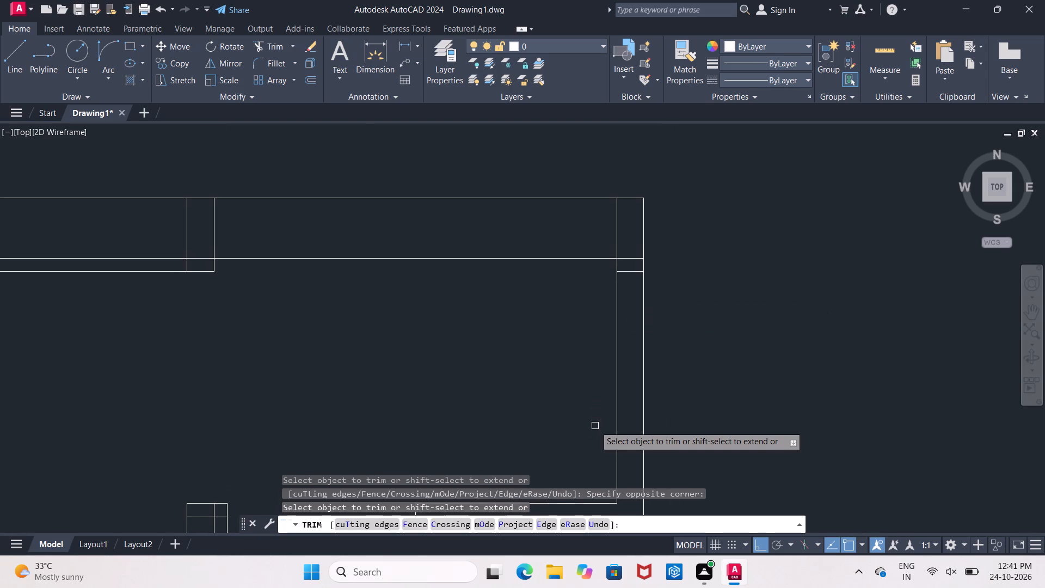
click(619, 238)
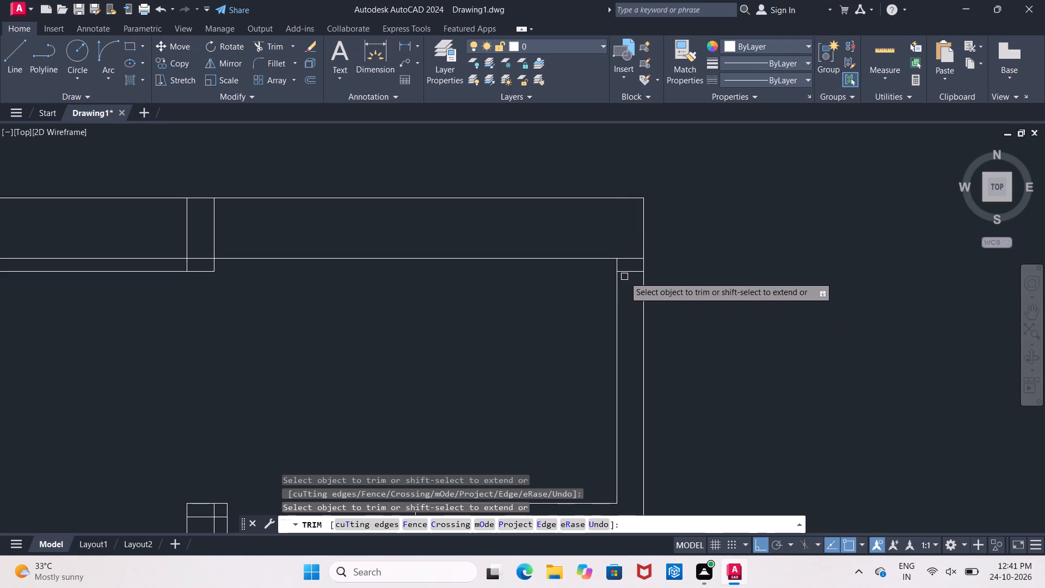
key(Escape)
Erase the short horizontal line across the right wall just below its corner with the upper horizontal wall.
click(627, 271)
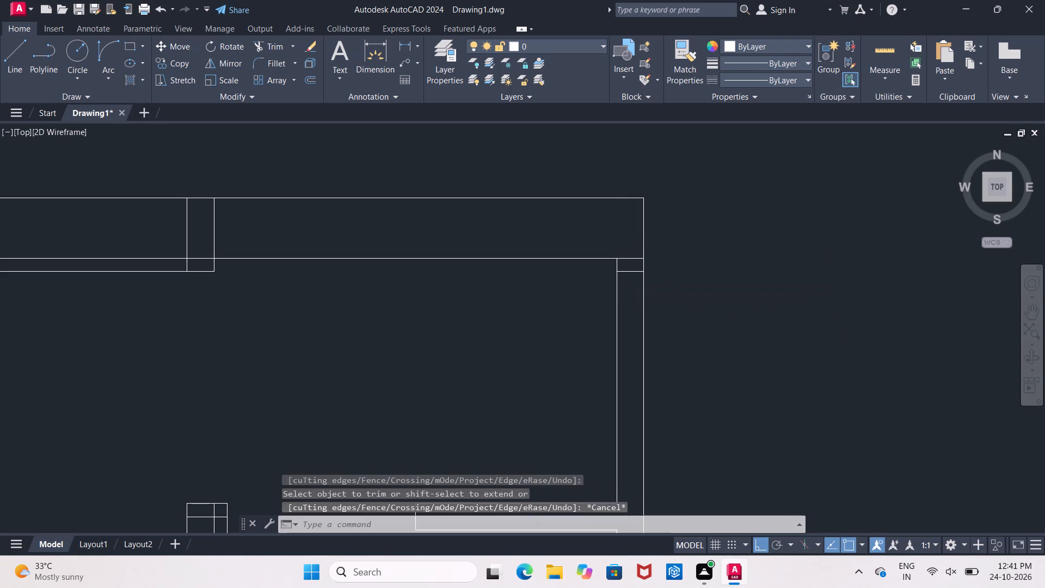
key(Delete)
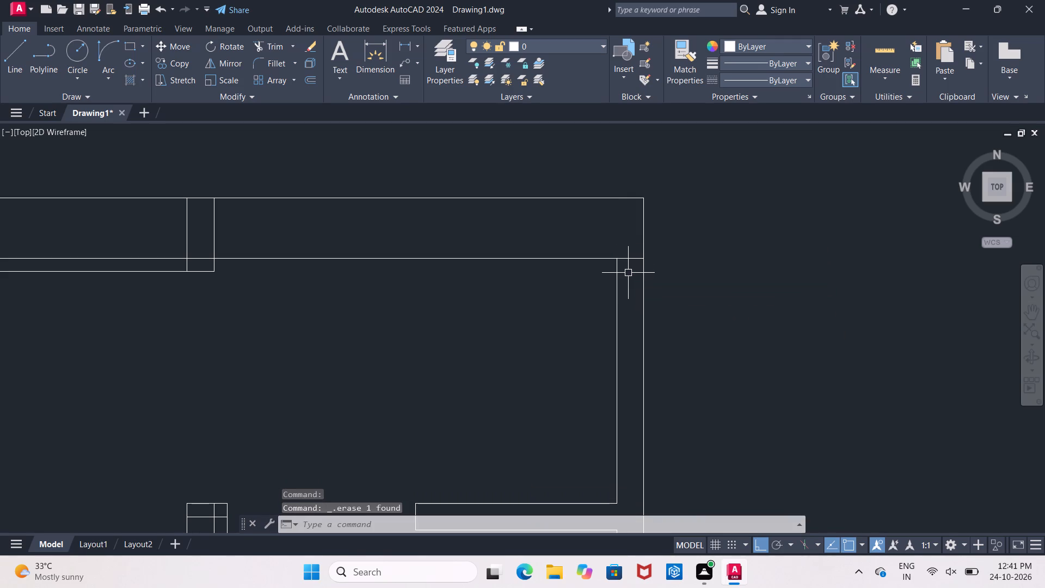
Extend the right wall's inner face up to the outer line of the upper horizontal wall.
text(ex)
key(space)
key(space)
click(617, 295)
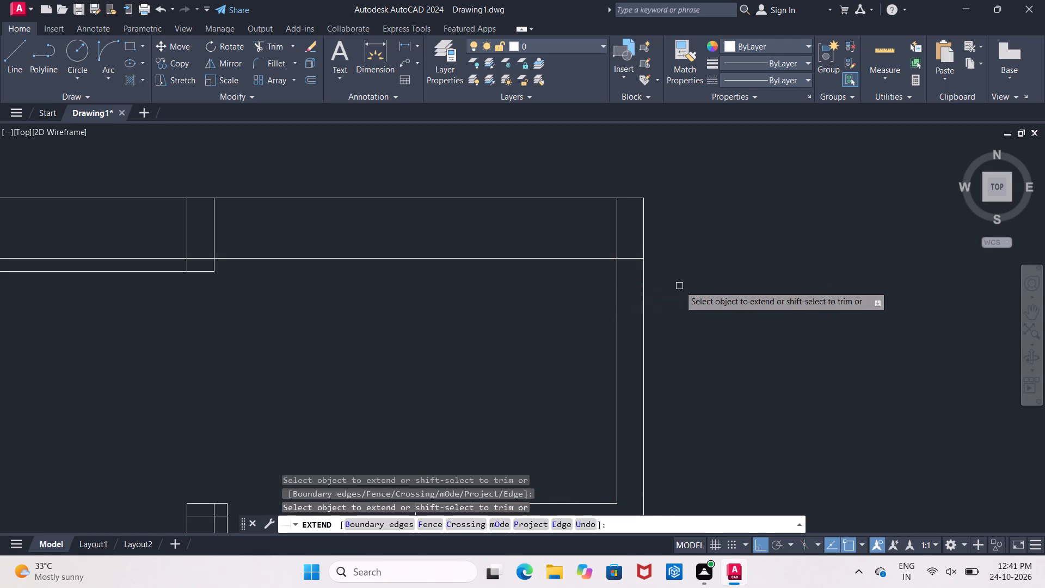
Trim the two verticals within the upper wall's thickness at the door jamb, and the wall's lower line between them.
scroll(694, 290, down, 2)
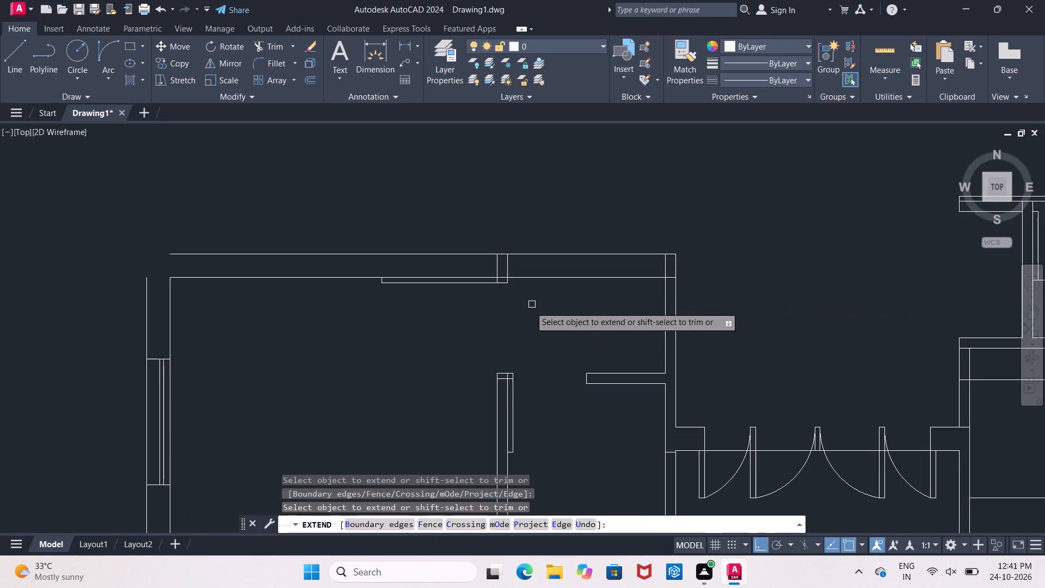
scroll(500, 279, up, 1)
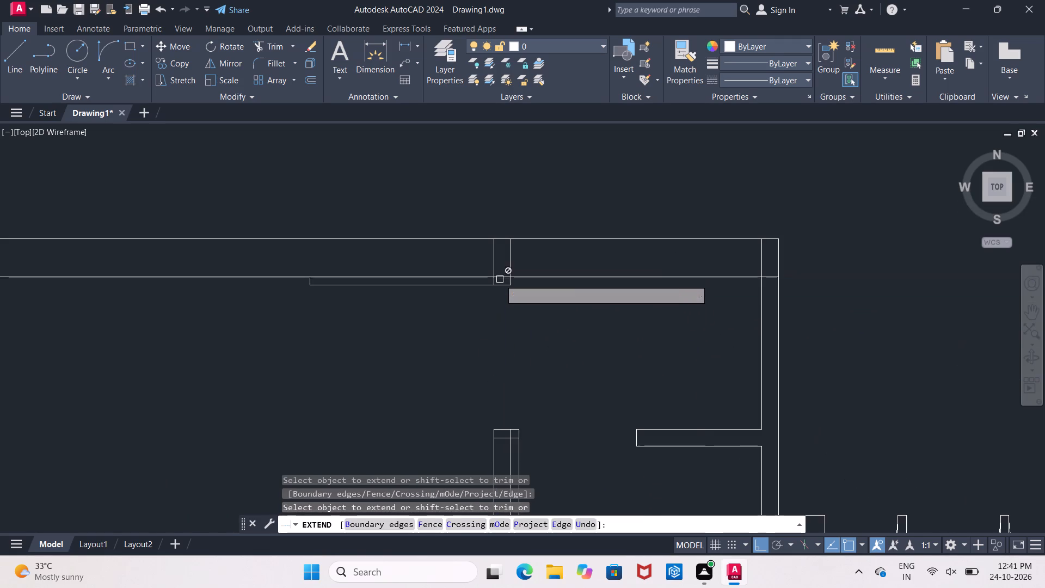
scroll(519, 309, up, 1)
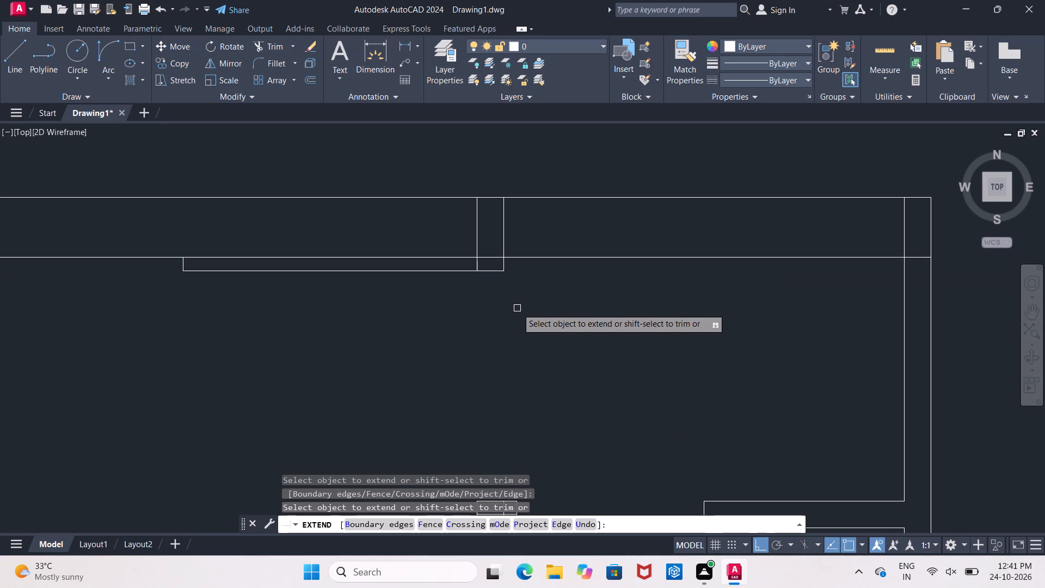
shift+click(478, 233)
shift+click(506, 224)
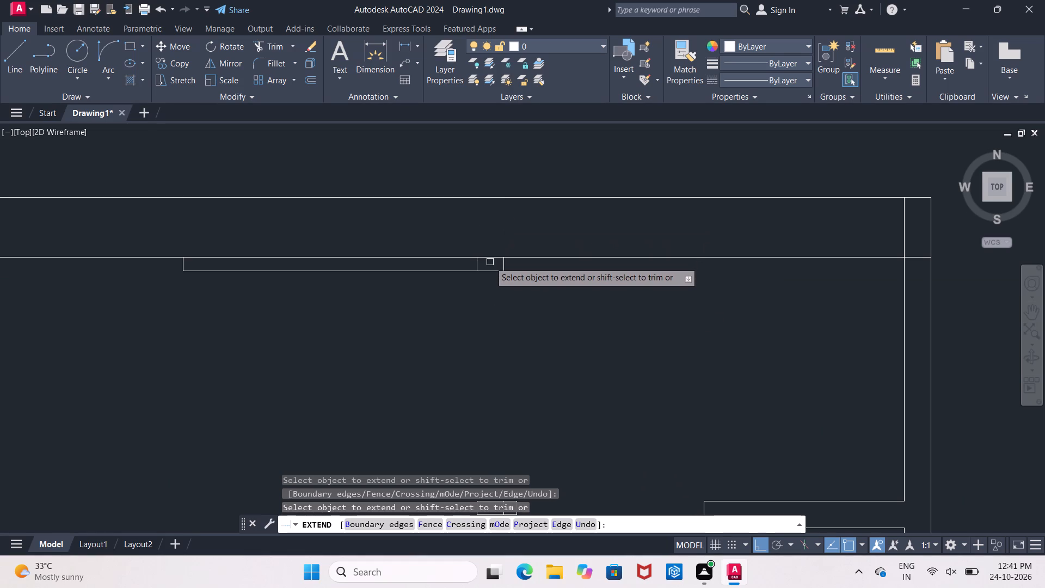
shift+click(490, 257)
Clear the partition's top end by trimming the cross line within its thickness and erasing the short vertical above the door leaf.
scroll(544, 296, down, 2)
middle_drag(526, 411, 522, 387)
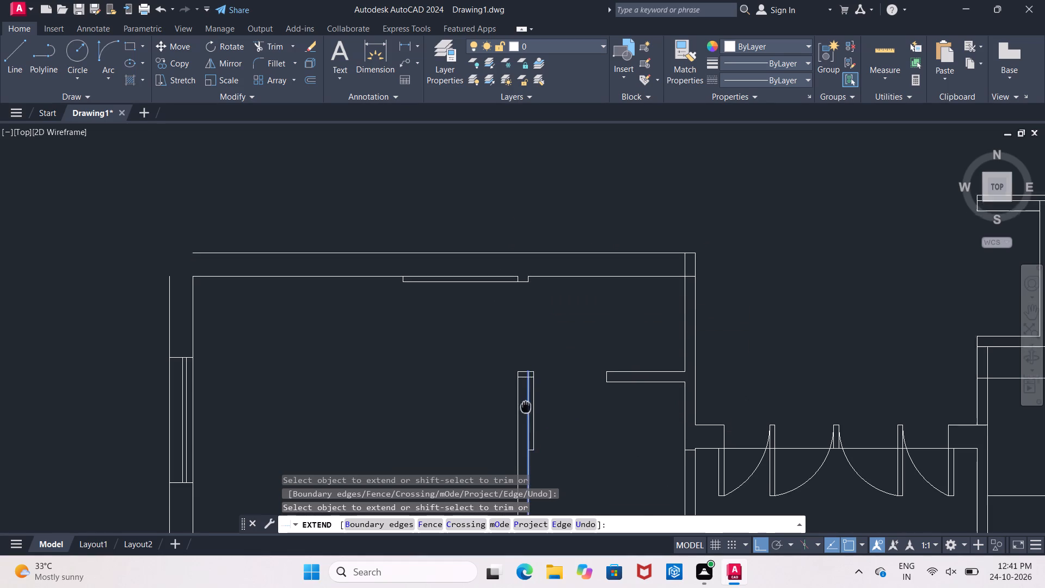
middle_drag(522, 387, 516, 352)
scroll(515, 341, up, 3)
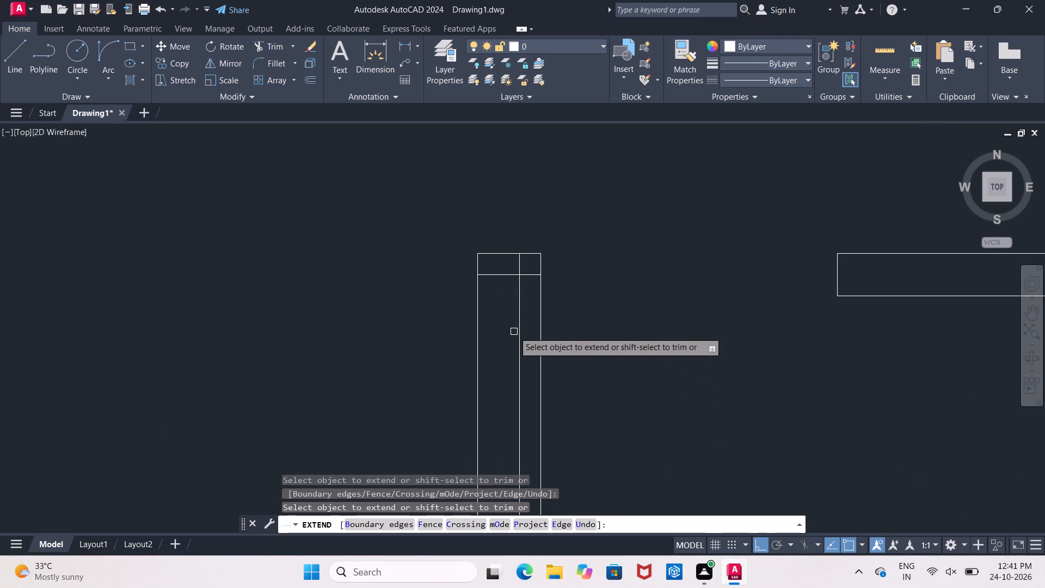
shift+click(511, 277)
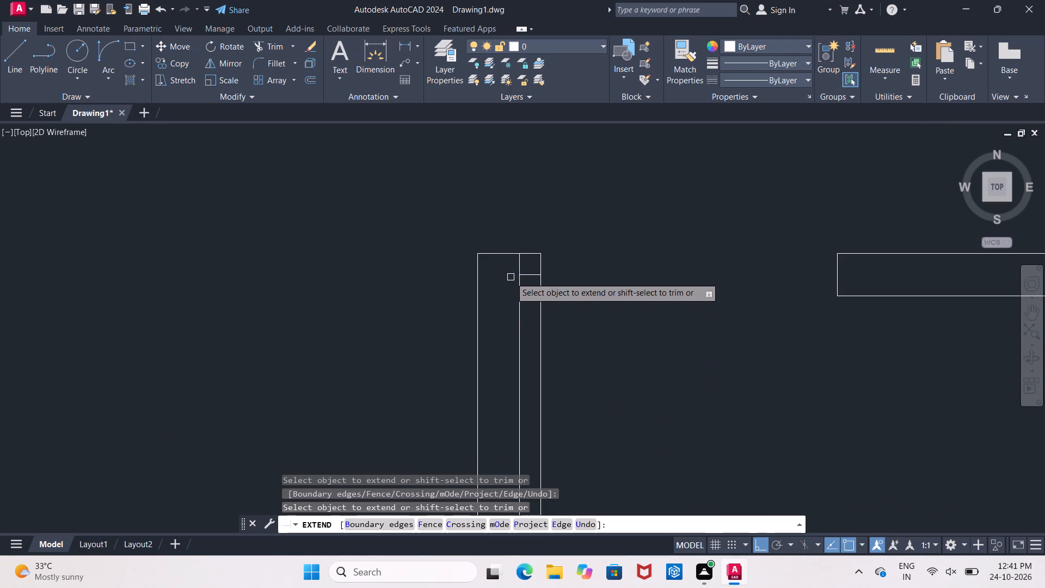
shift+click(519, 262)
click(521, 267)
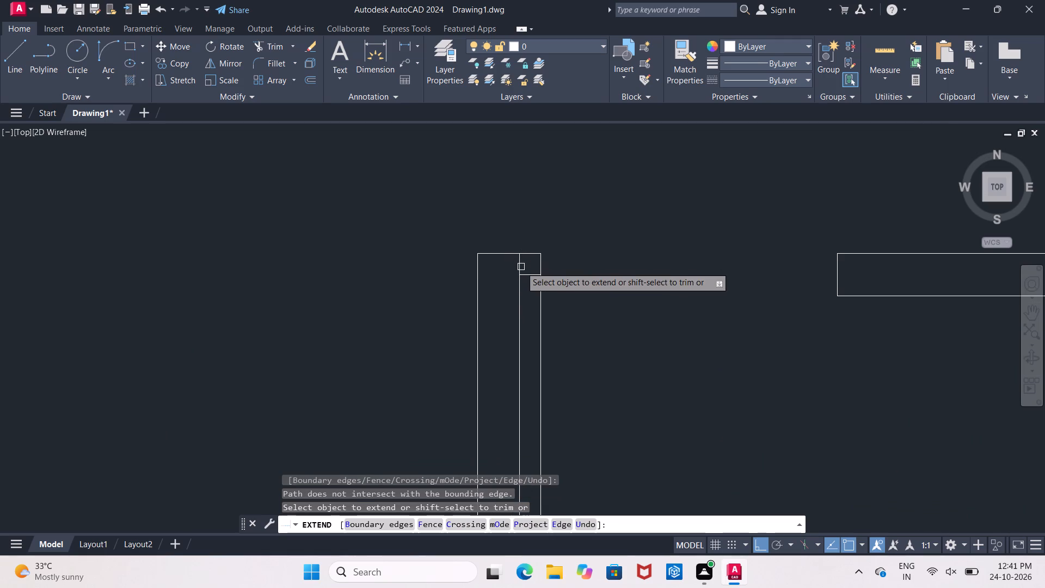
key(Escape)
click(521, 267)
key(Delete)
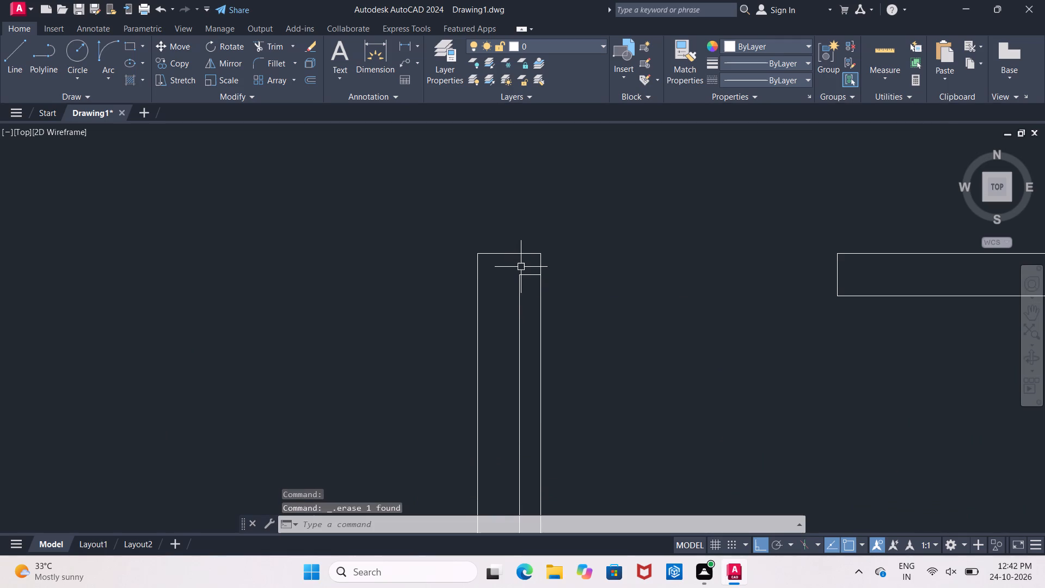
Draw the left room's door swing as a start-end-direction arc from the leaf's free end to the partition's upper-left corner.
scroll(519, 268, down, 3)
middle_drag(577, 195, 431, 244)
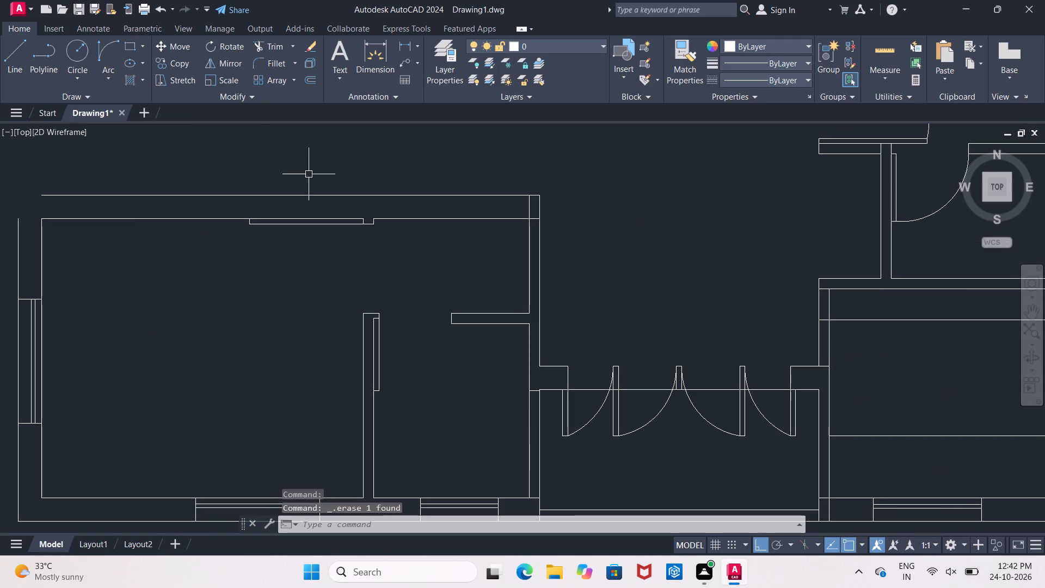
click(104, 47)
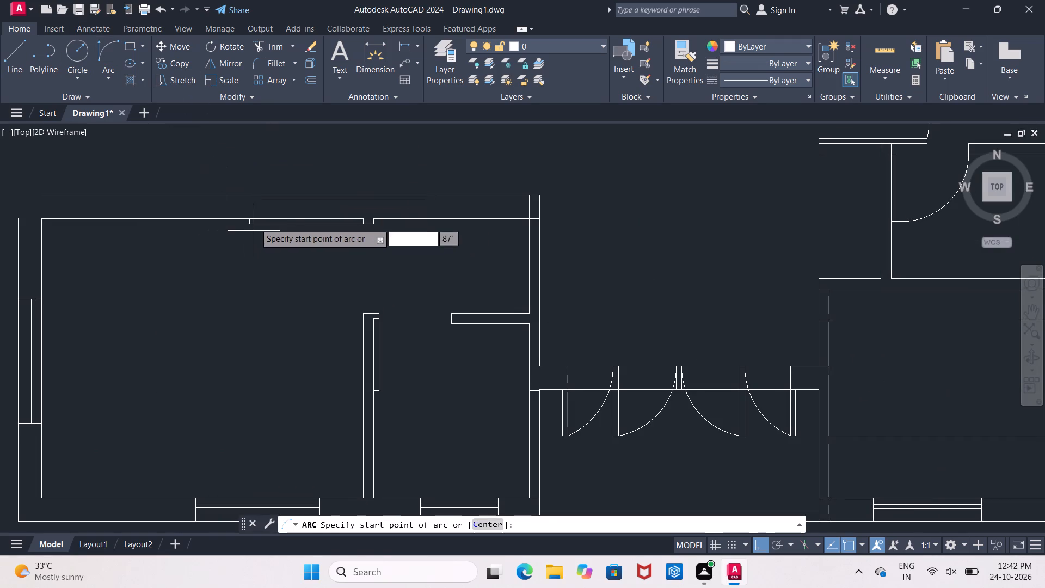
click(251, 226)
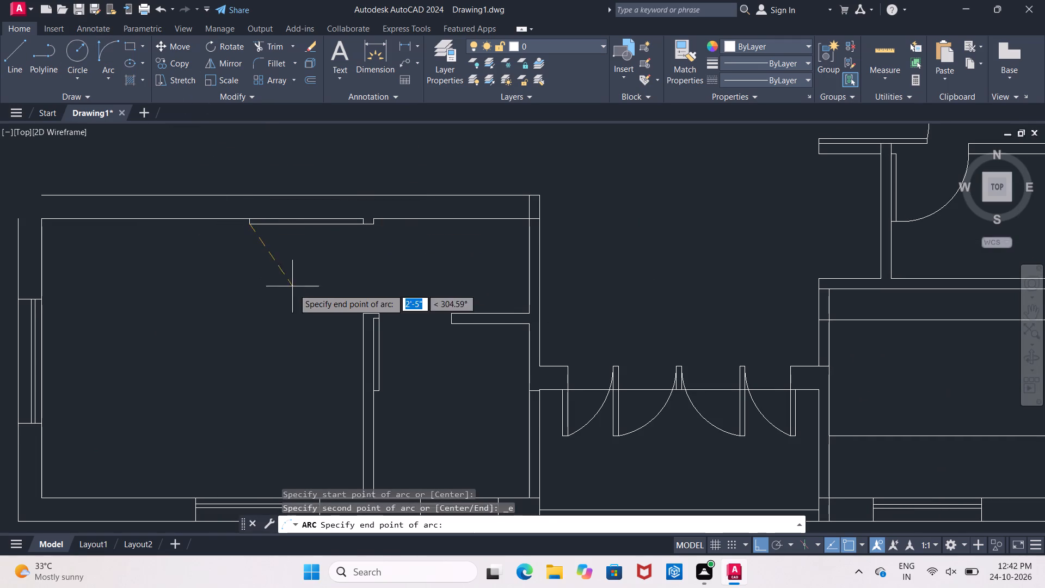
click(360, 313)
click(306, 317)
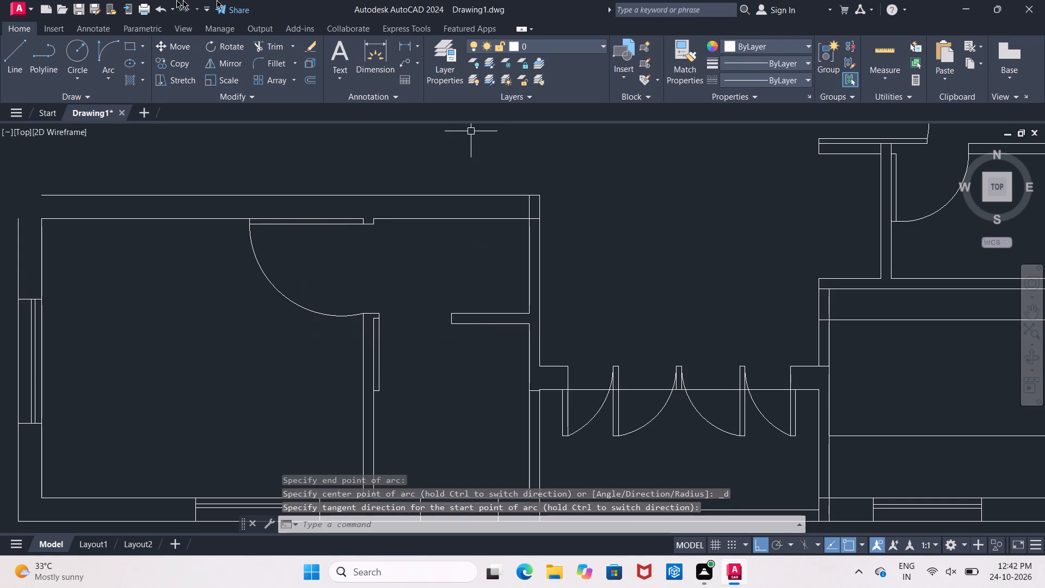
Draw the small room's door swing arc from the stub wall's lower-left corner to the lower end of the vertical leaf.
click(109, 61)
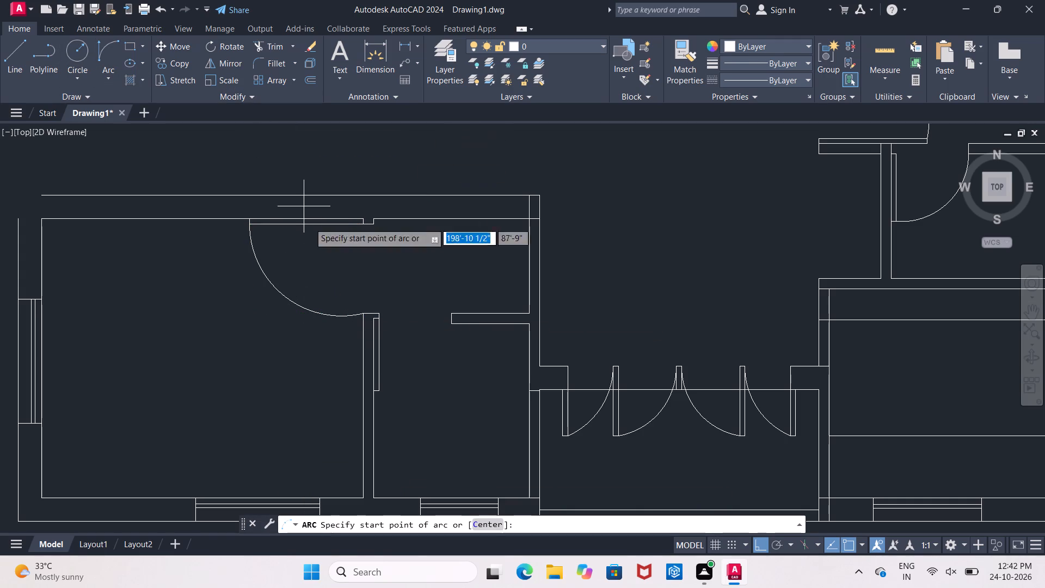
click(453, 326)
click(377, 393)
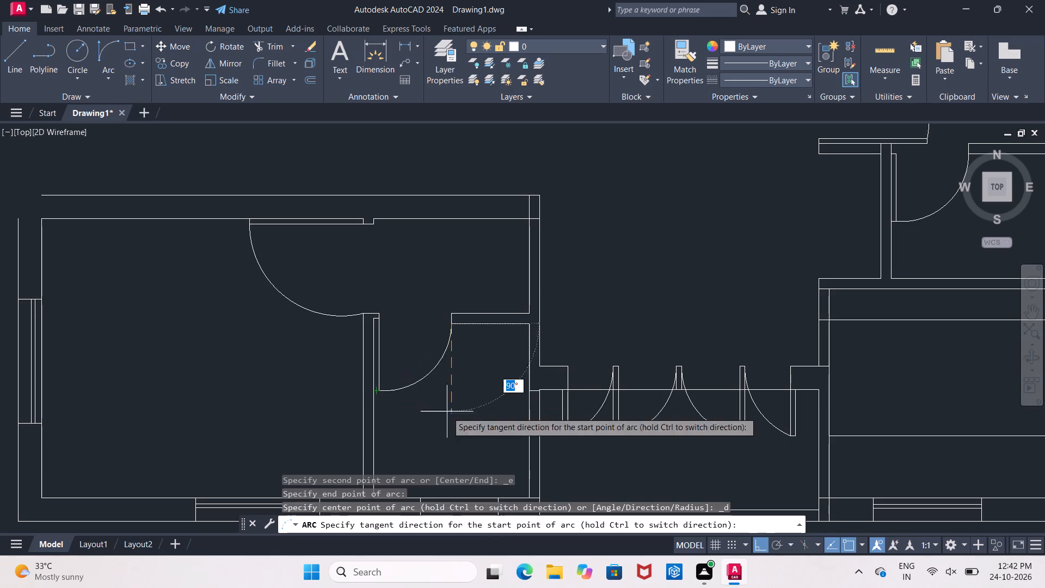
click(459, 415)
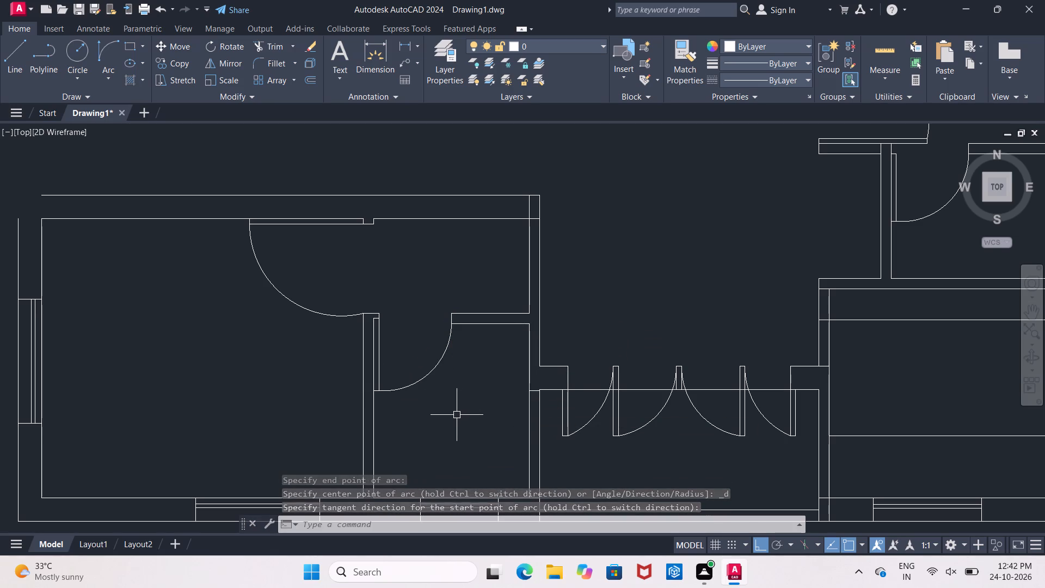
Join the lower-left room's outer top and left wall lines into a square corner with Fillet.
scroll(595, 363, down, 2)
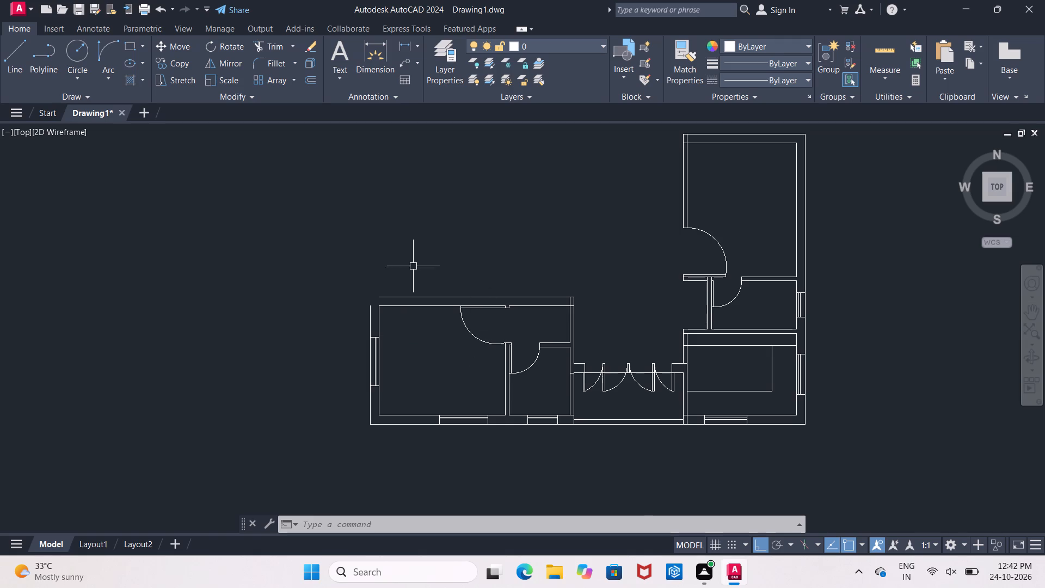
scroll(411, 267, up, 1)
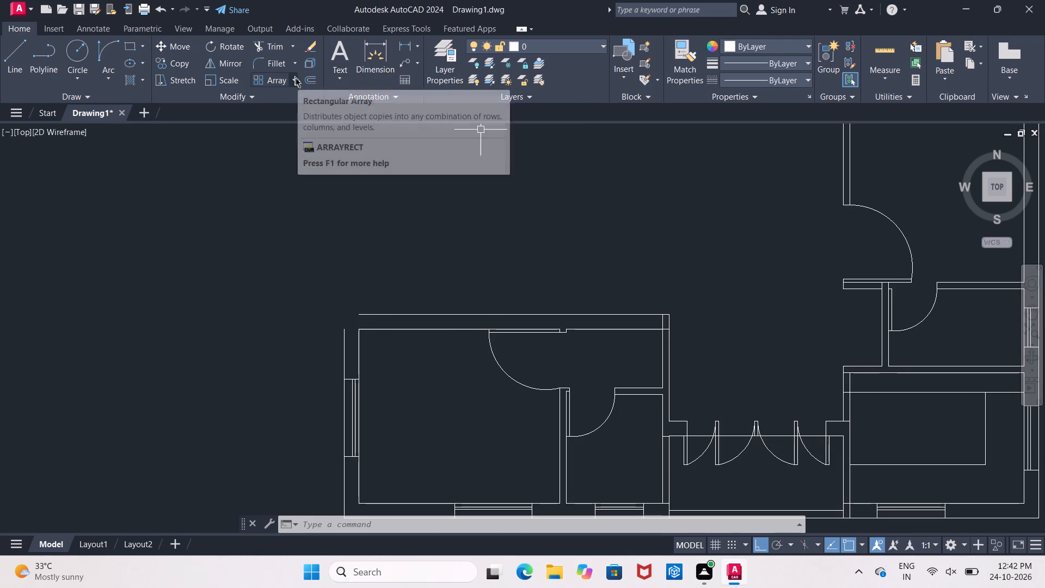
click(272, 68)
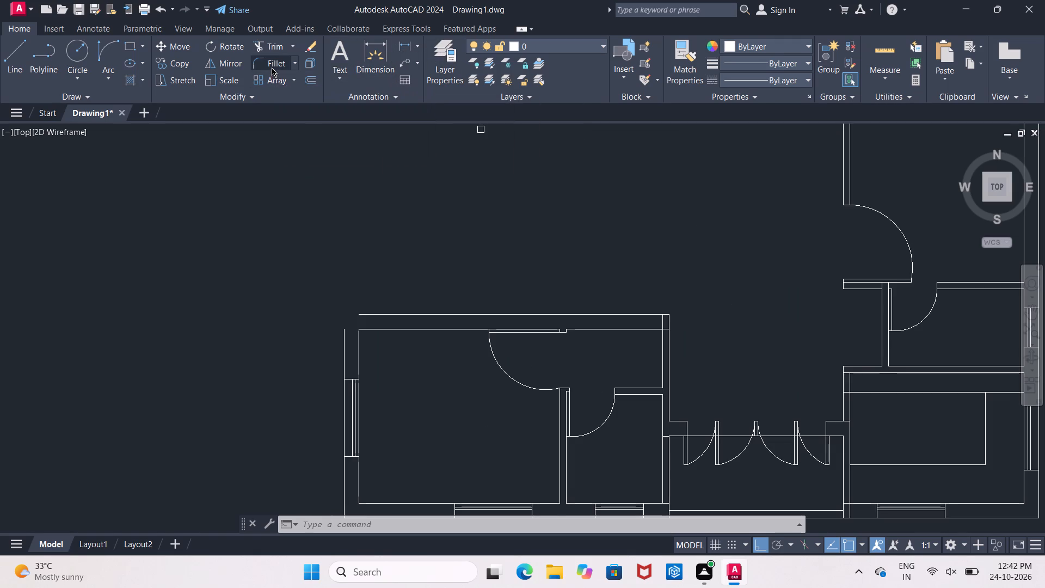
click(364, 313)
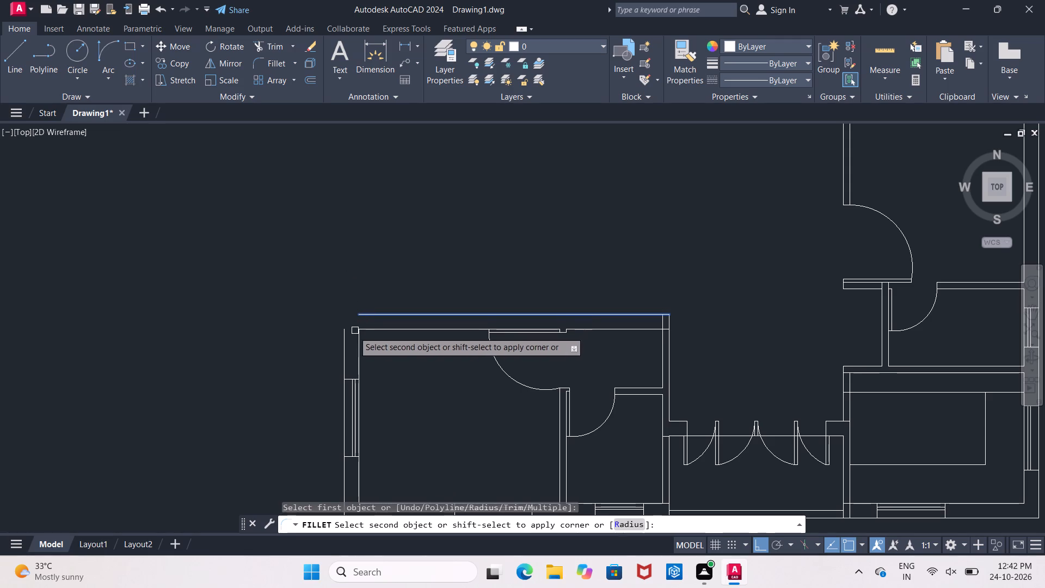
click(345, 345)
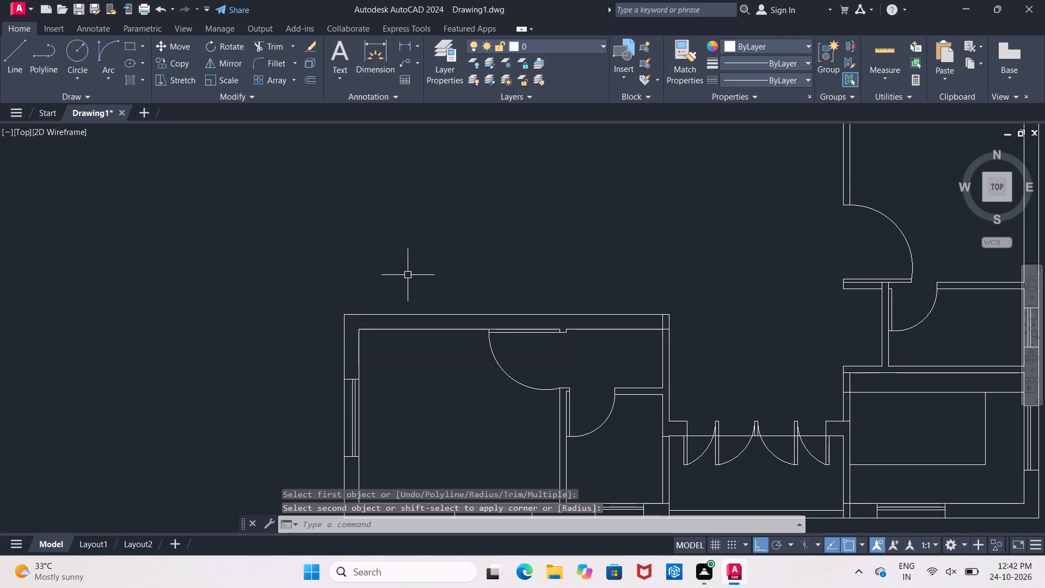
key(Escape)
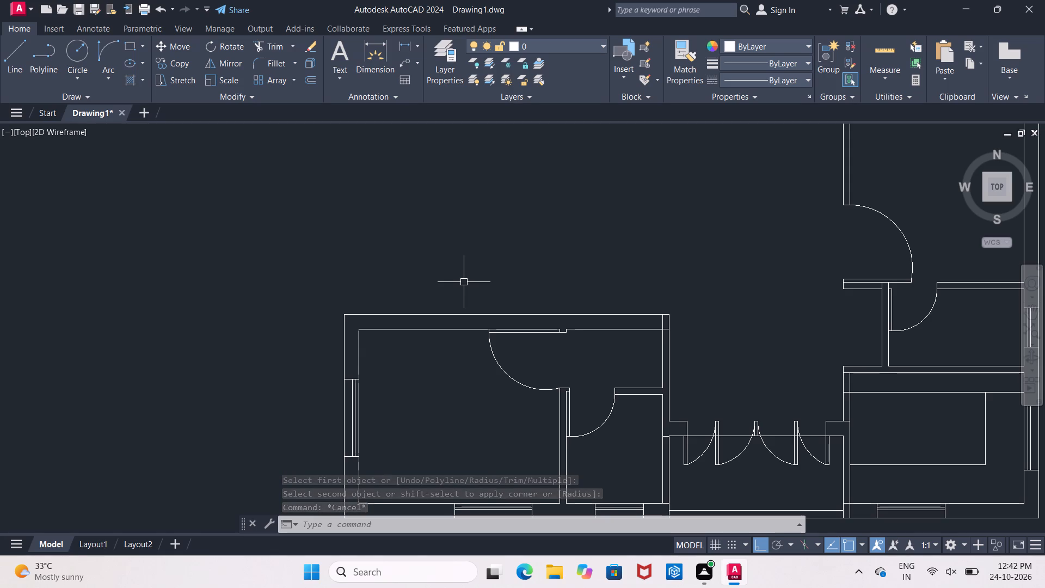
Offset the lower-left room's outer top wall line upward by 3'7.5".
key(o)
key(Return)
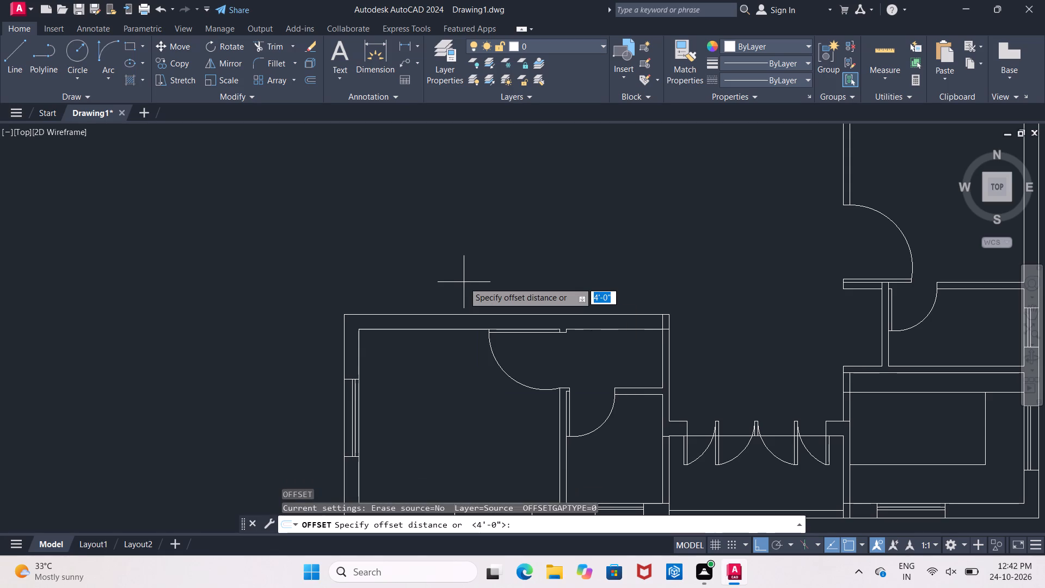
key(3)
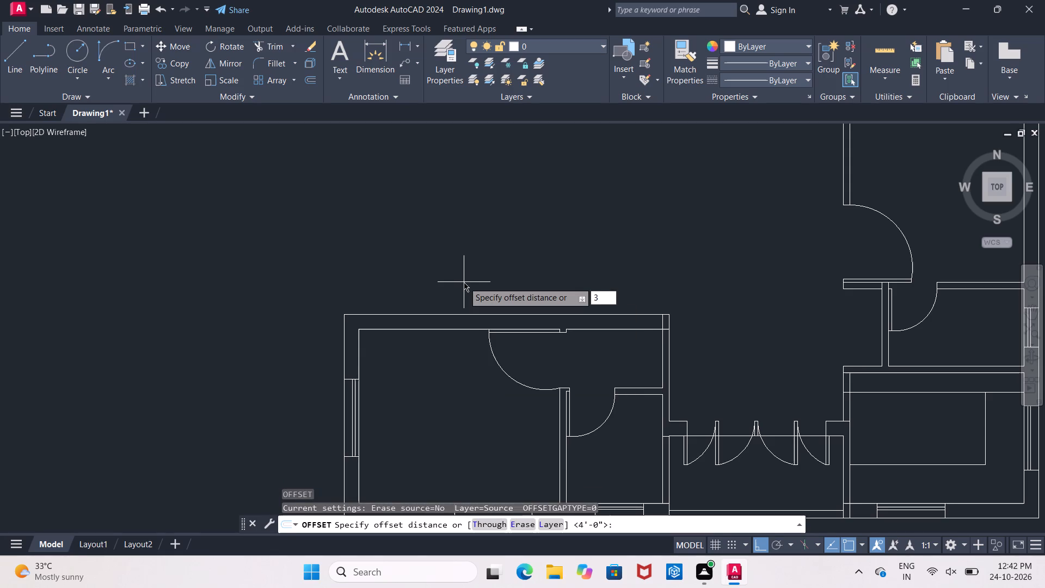
key(apostrophe)
key(7)
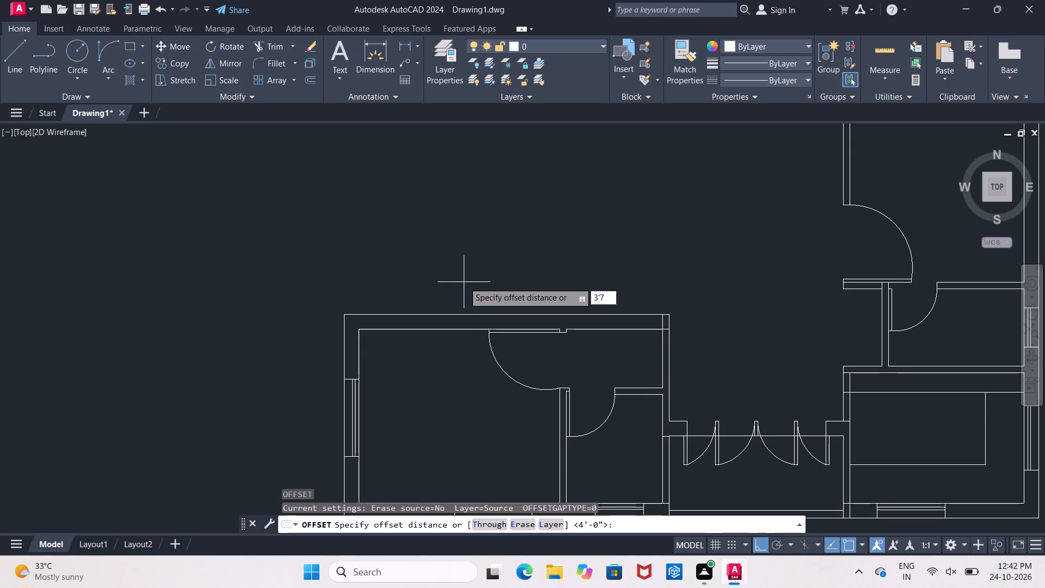
text(.5)
key(shift+quotedbl)
key(Return)
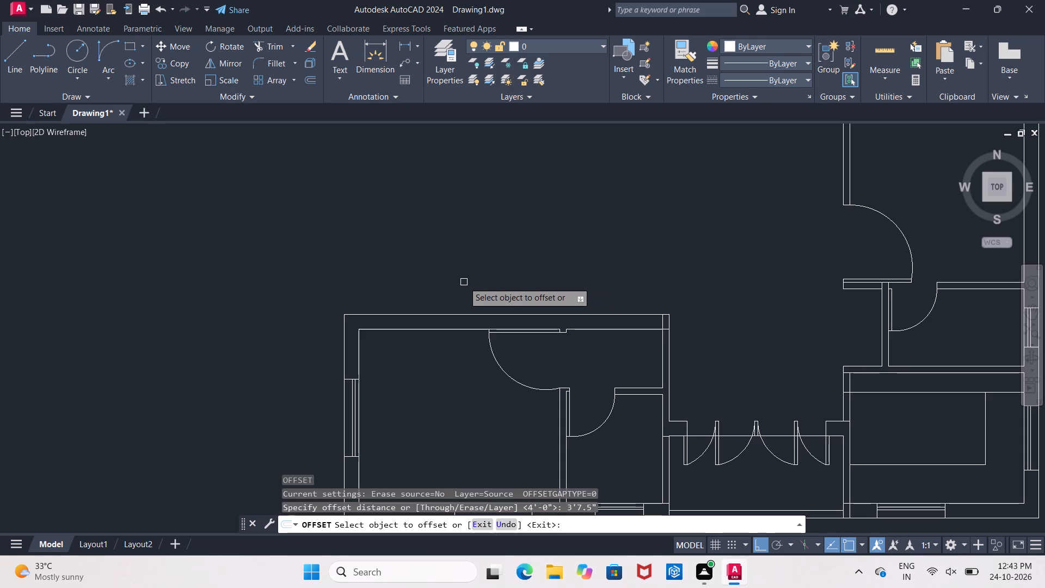
click(624, 314)
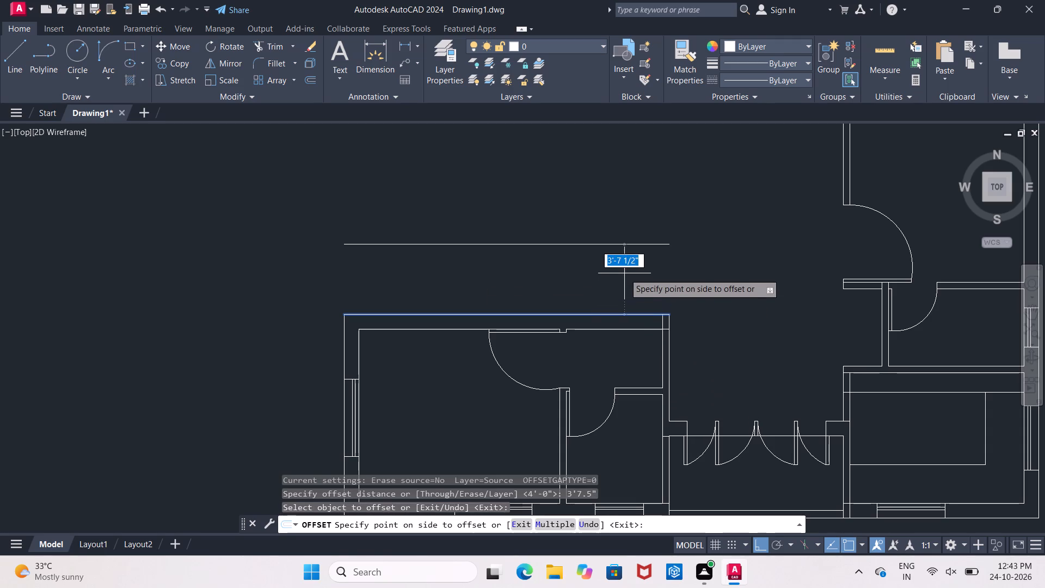
click(624, 273)
key(Return)
Offset the new horizontal line above the lower-left room upward by 9" to form the wall thickness.
key(Return)
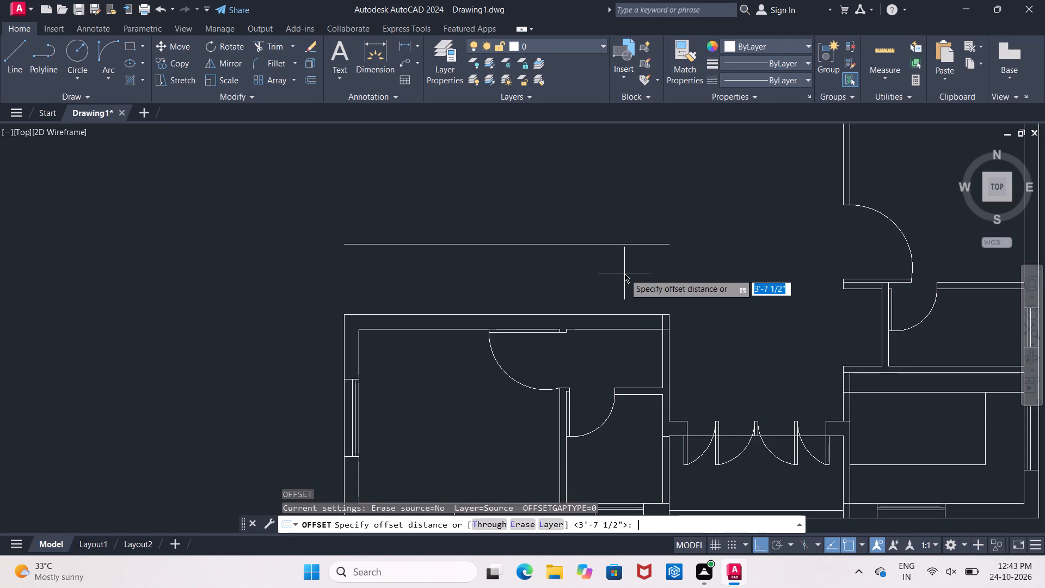
key(9)
key(shift+quotedbl)
key(Return)
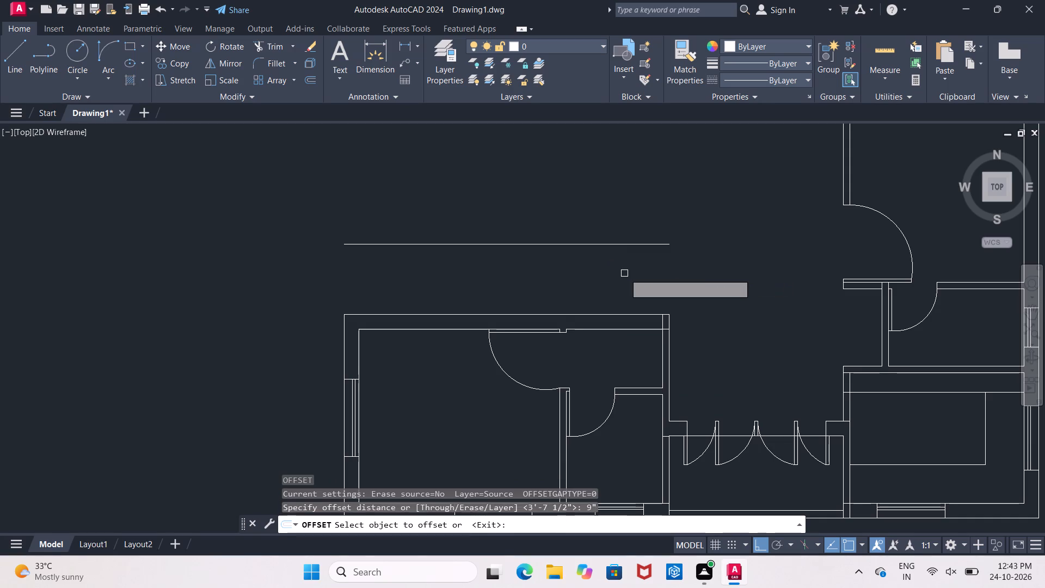
click(617, 241)
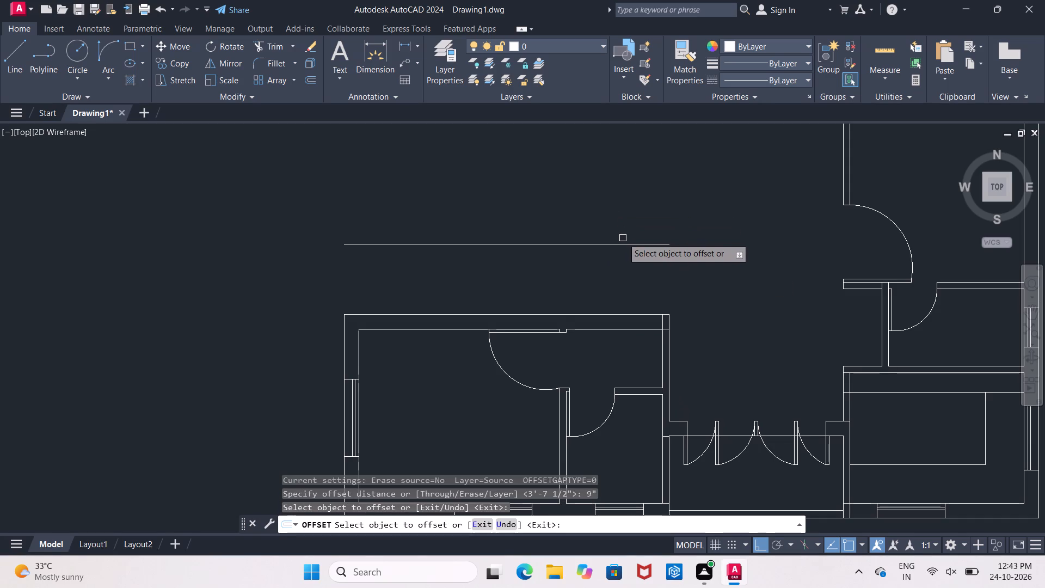
click(624, 243)
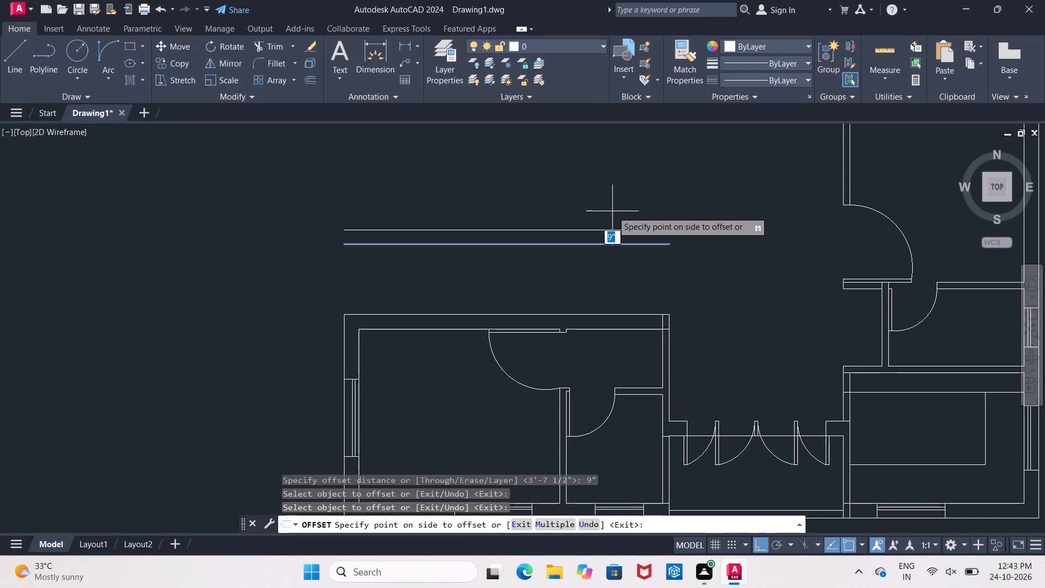
click(612, 211)
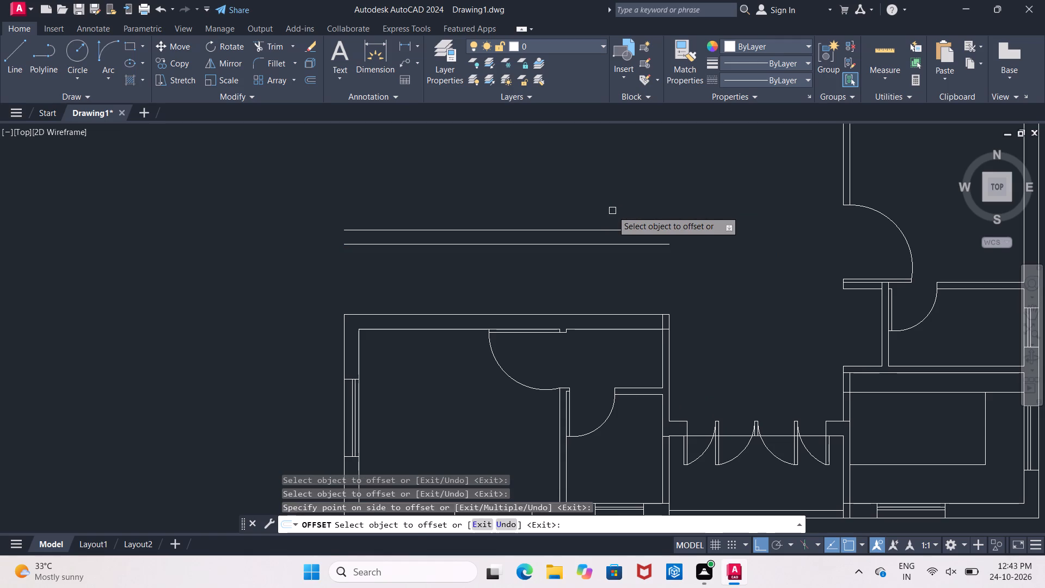
key(Escape)
Extend the inner vertical line of the lower-left room's east wall up to the upper of the two new horizontal lines.
key(e)
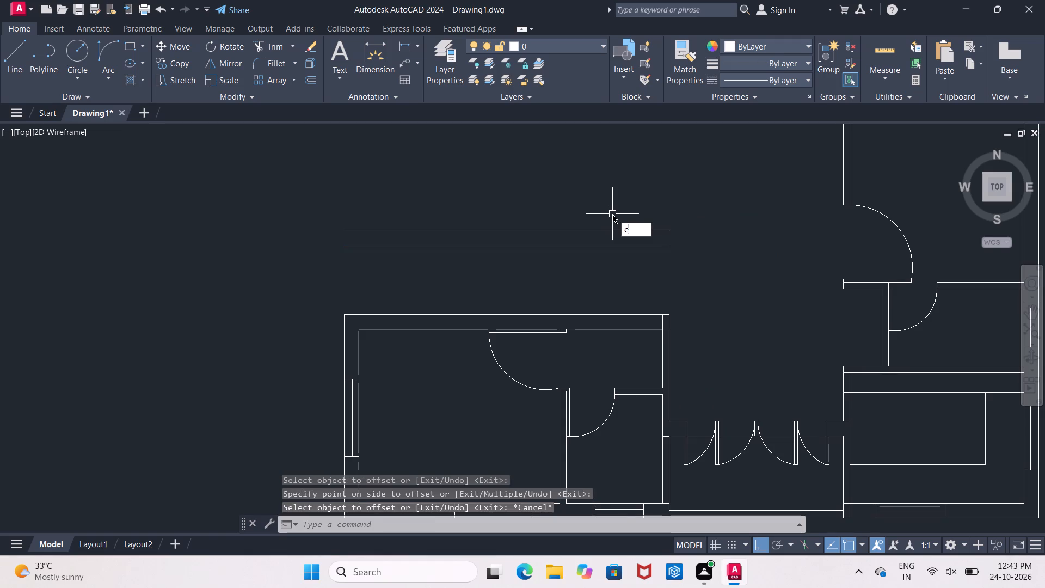
text(x)
key(space)
key(space)
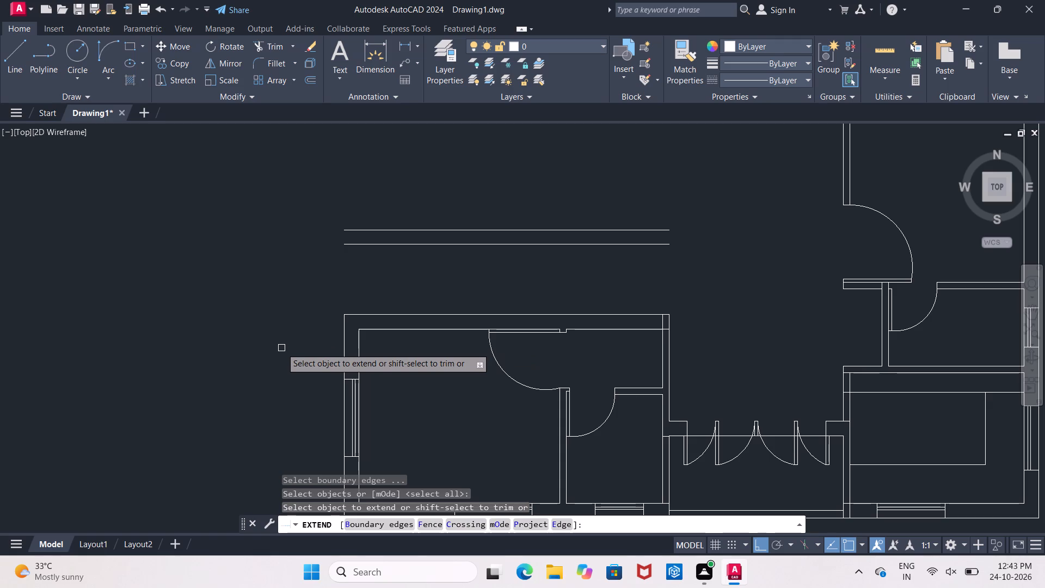
middle_drag(562, 196, 560, 201)
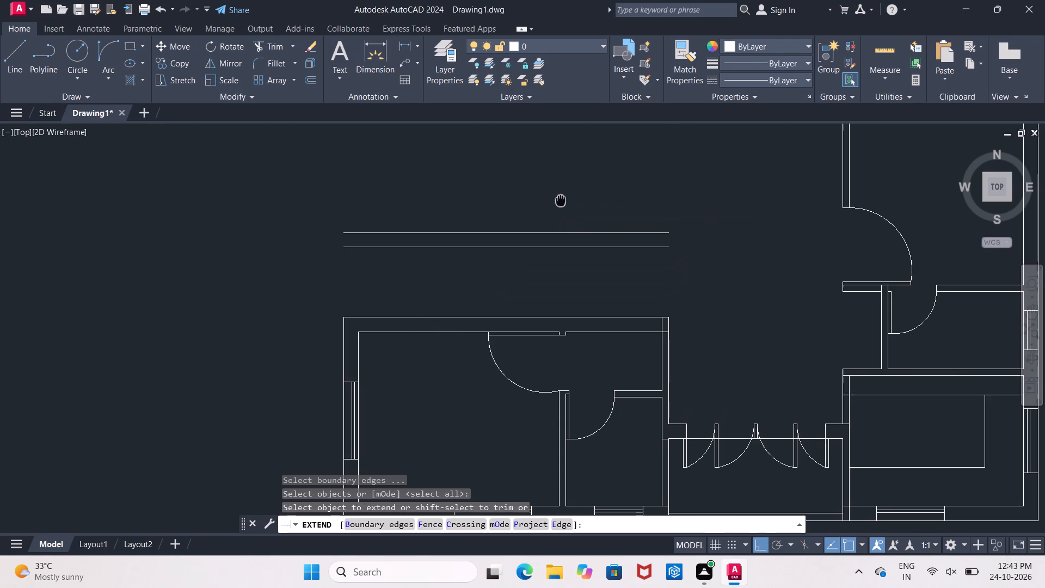
middle_drag(560, 201, 512, 247)
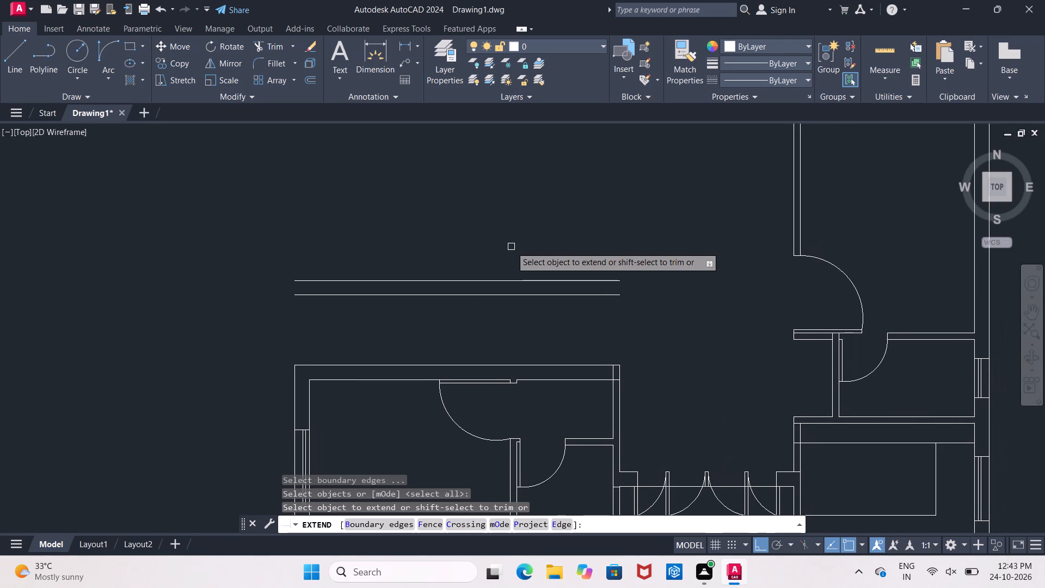
click(612, 393)
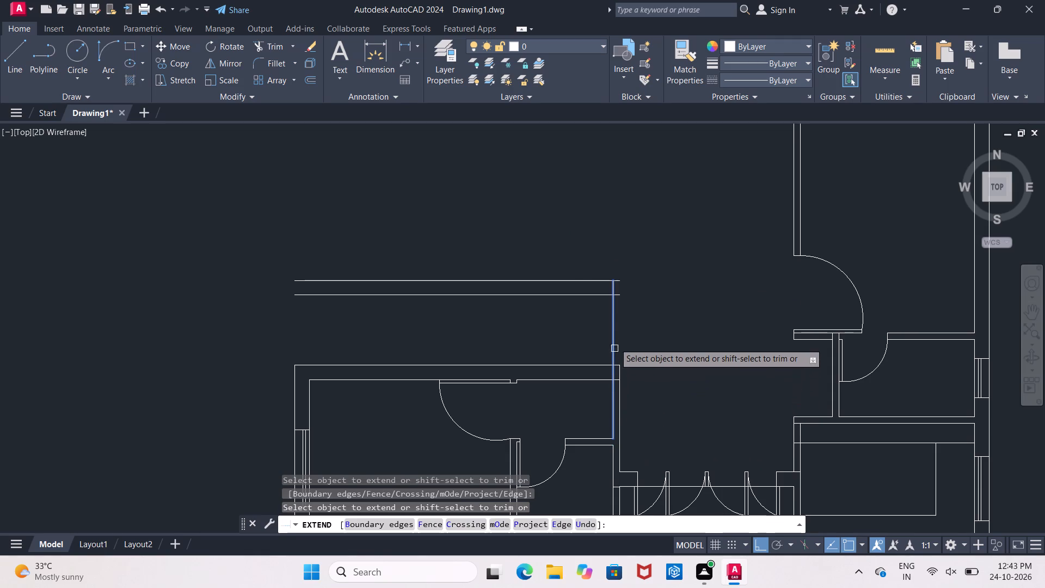
click(616, 323)
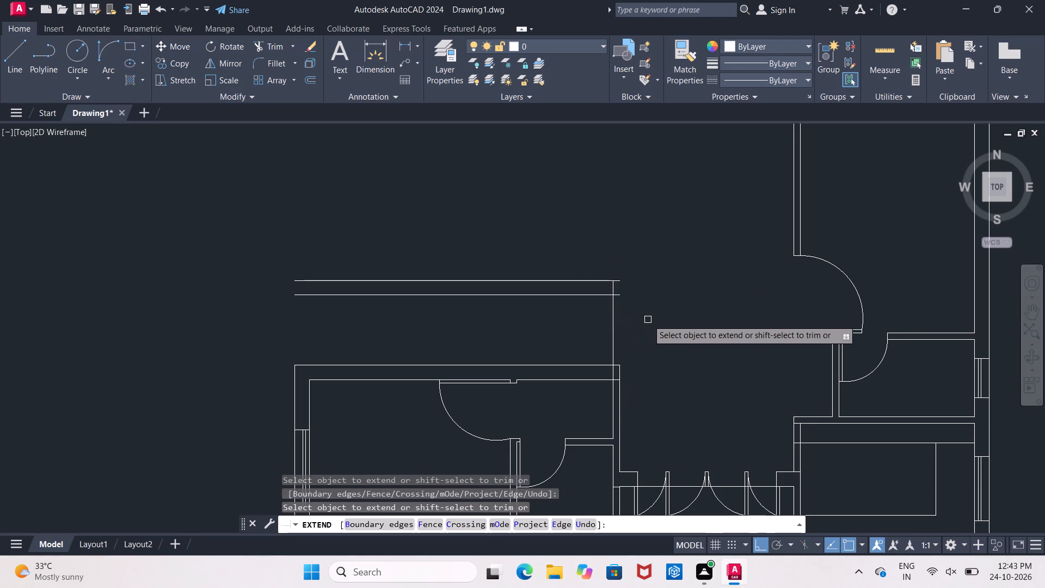
key(Escape)
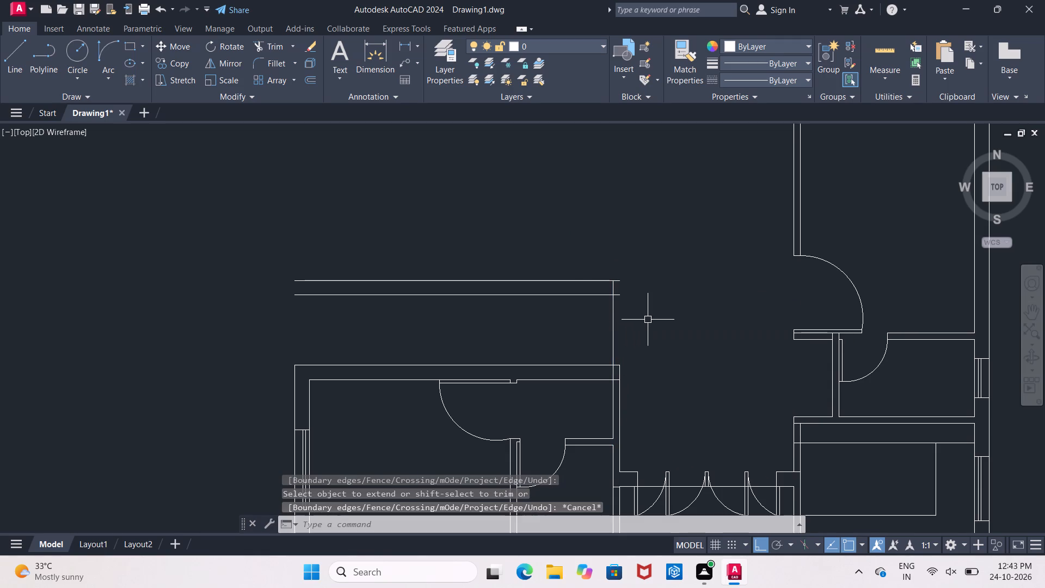
Start an offset for the next wall line.
key(o)
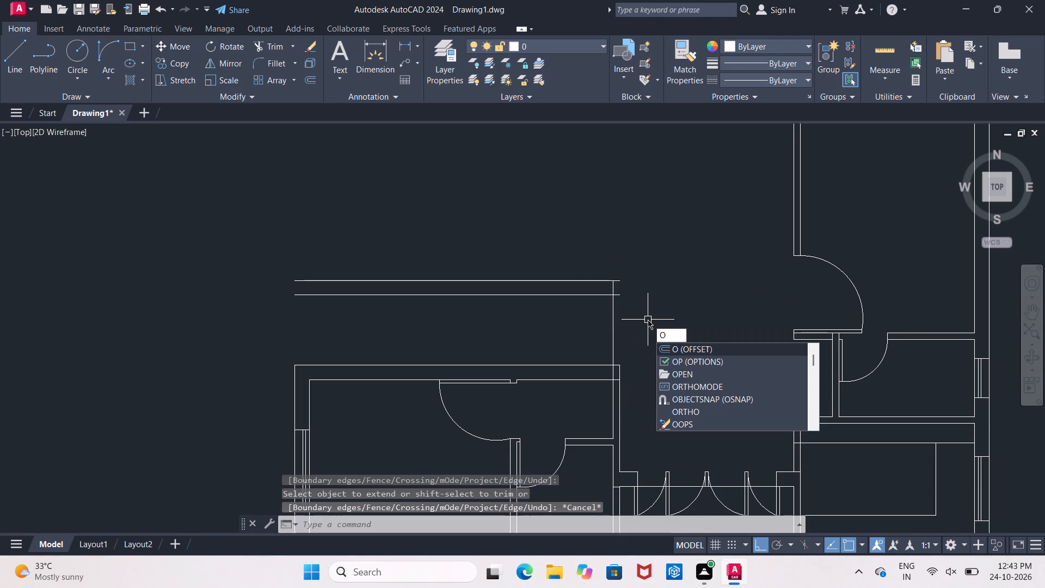
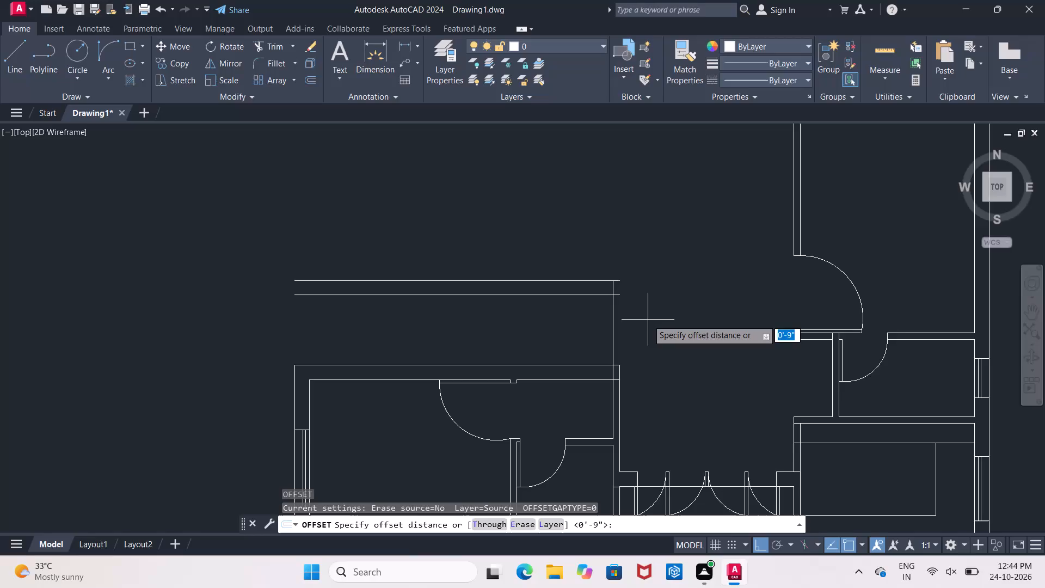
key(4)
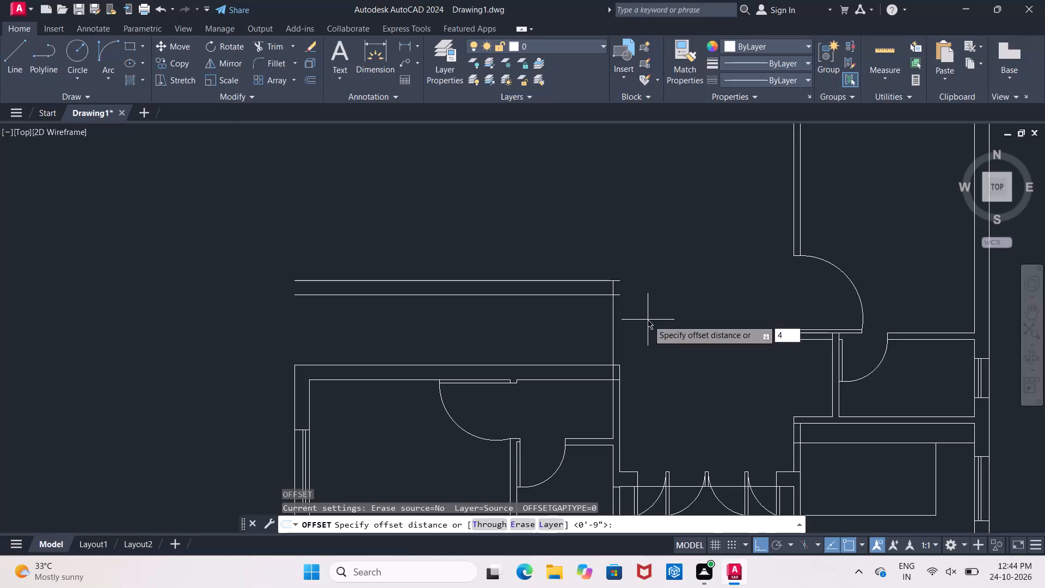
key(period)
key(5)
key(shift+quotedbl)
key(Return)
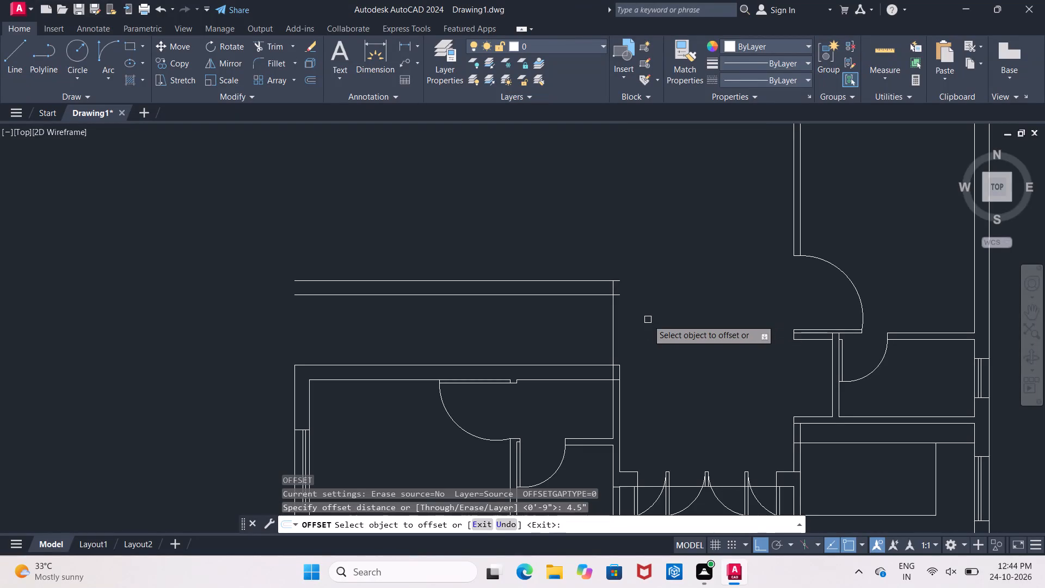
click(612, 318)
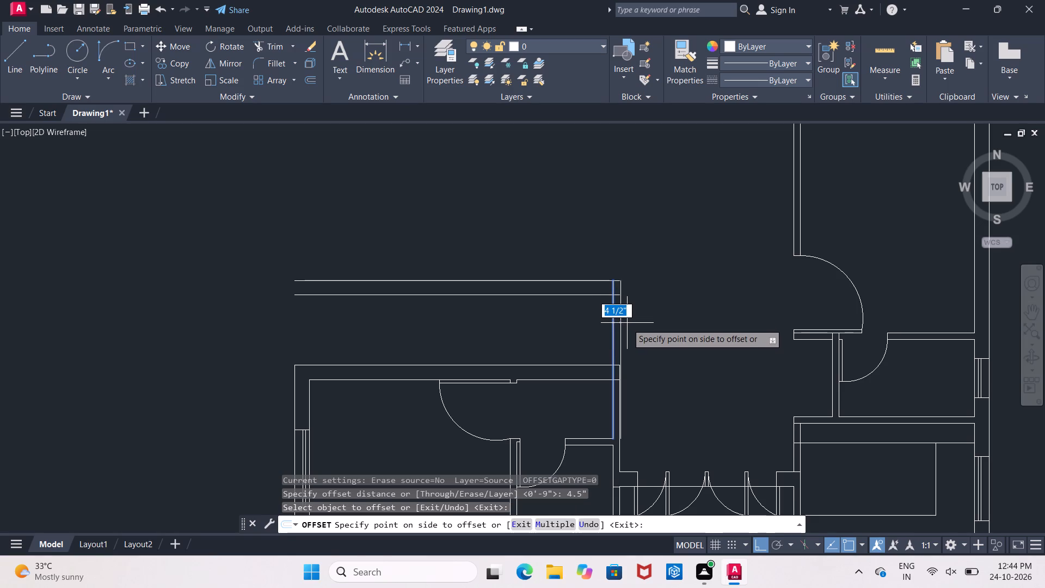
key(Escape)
Extend the outer vertical wall line beside the double-door entrance up to the topmost horizontal wall line.
middle_drag(656, 345, 411, 224)
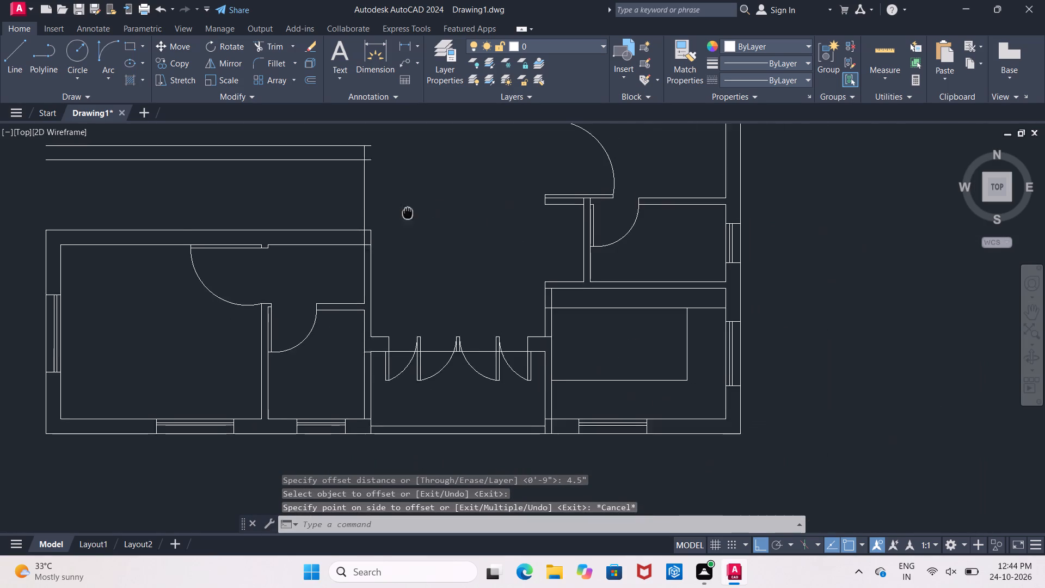
middle_drag(411, 224, 419, 249)
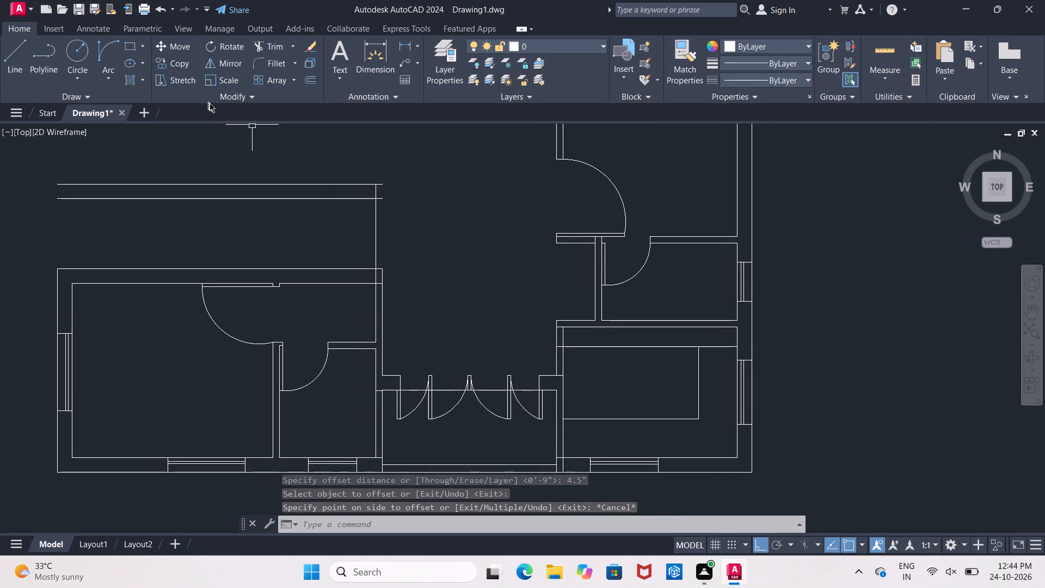
key(e)
key(x)
key(space)
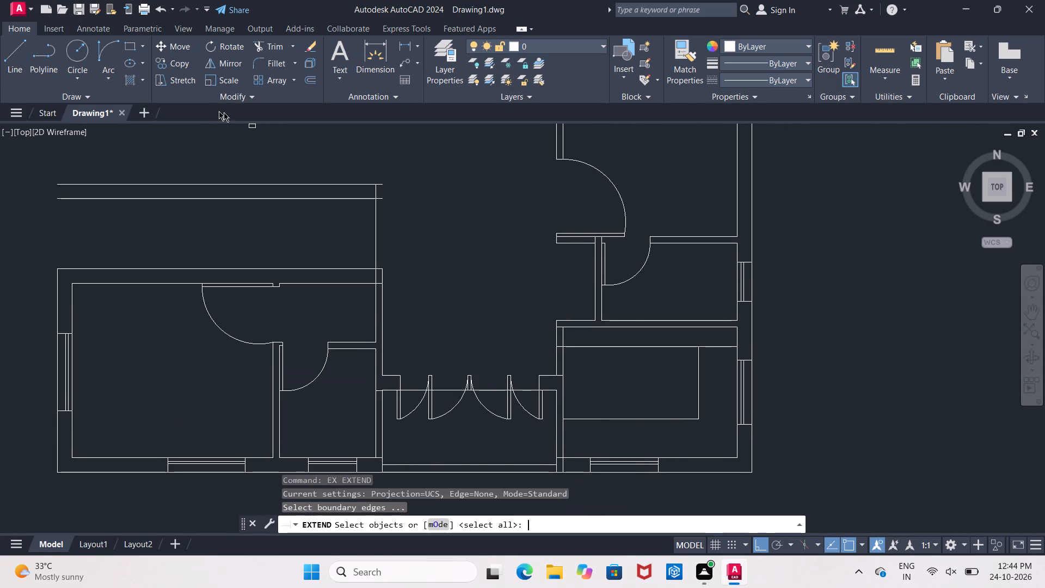
key(space)
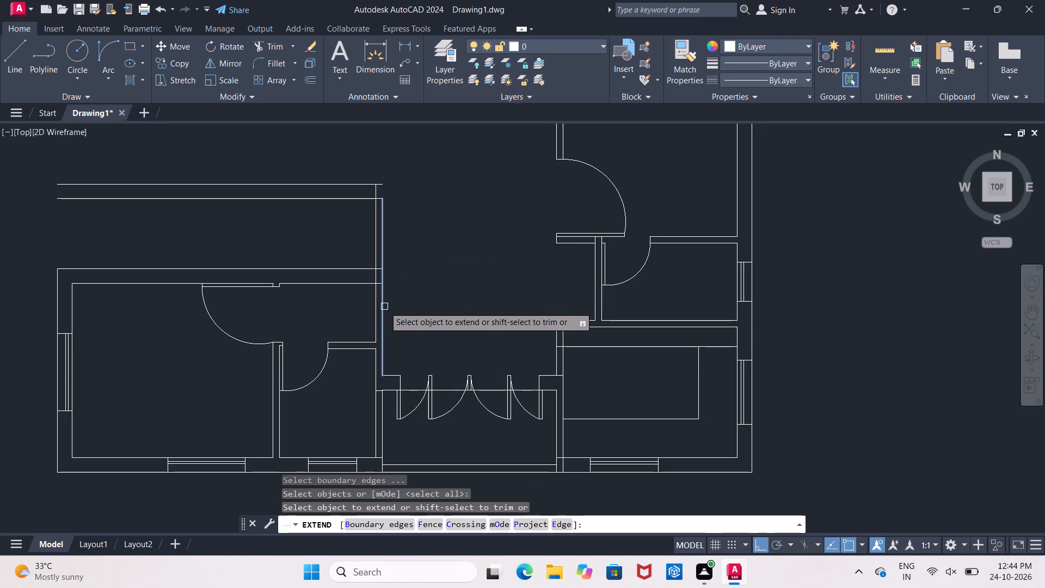
click(384, 307)
click(384, 224)
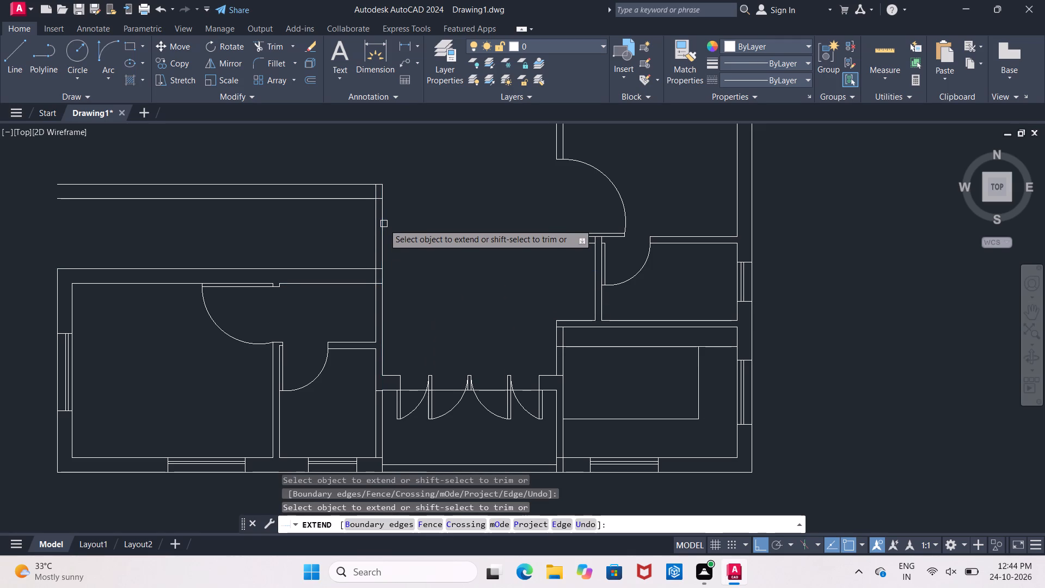
key(Escape)
Delete the inner vertical line that runs from the topmost wall line down to the small room's door wall.
click(378, 230)
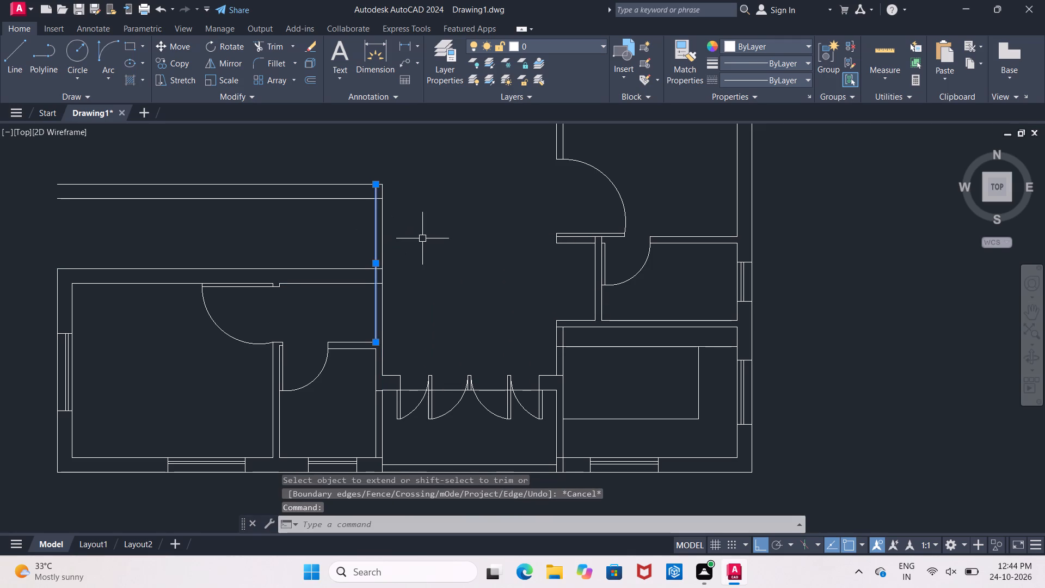
key(Delete)
Offset the extended outer vertical wall line 9" inward, toward the corridor and bedroom.
key(o)
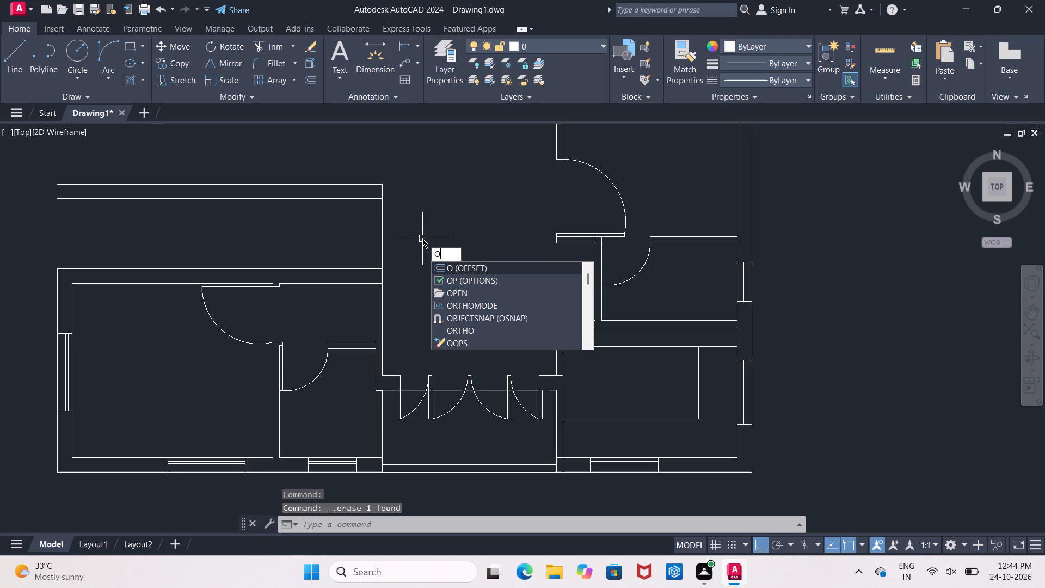
key(Return)
text(9")
key(Return)
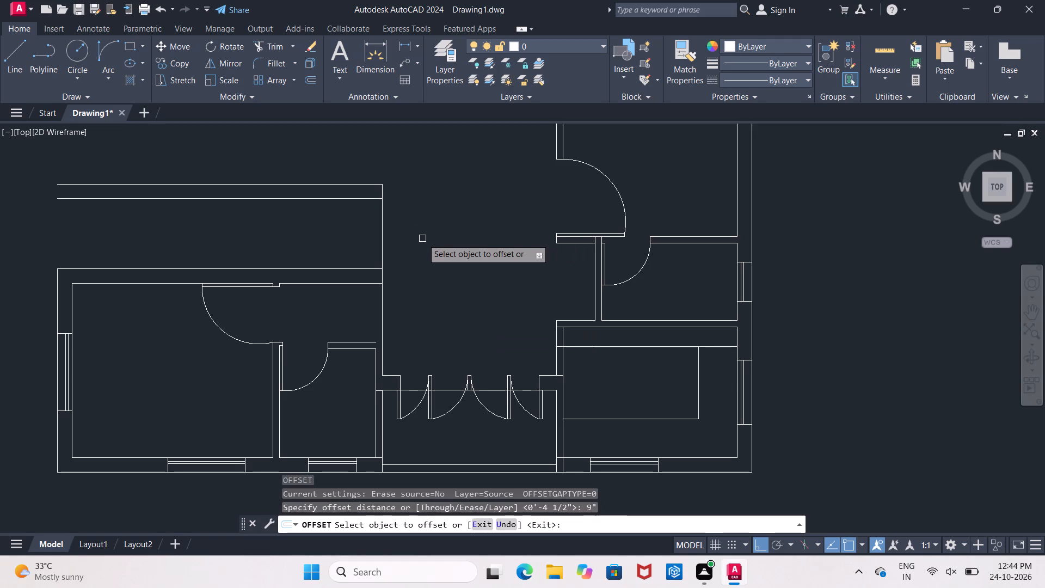
click(384, 237)
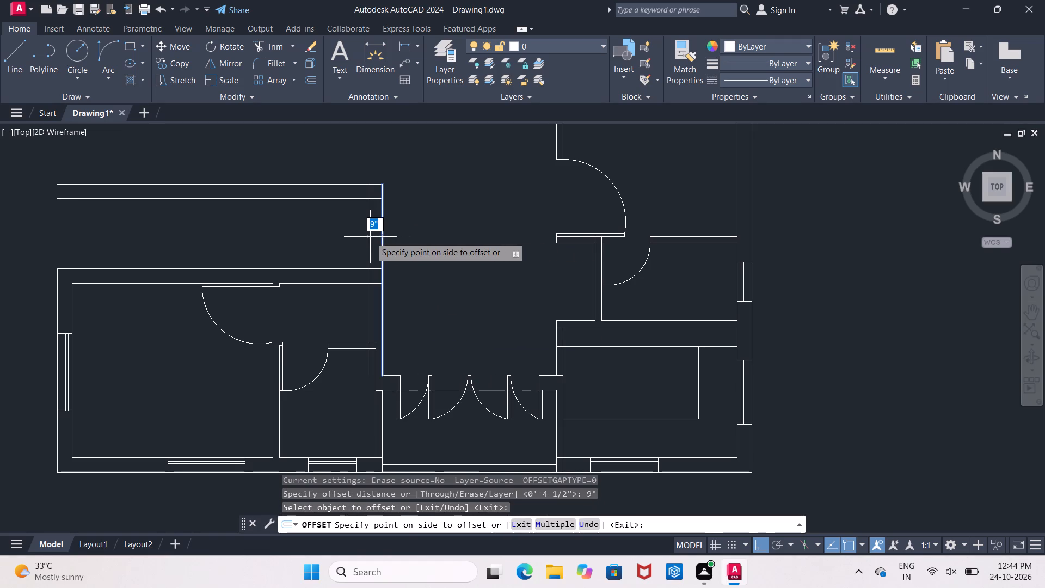
click(354, 237)
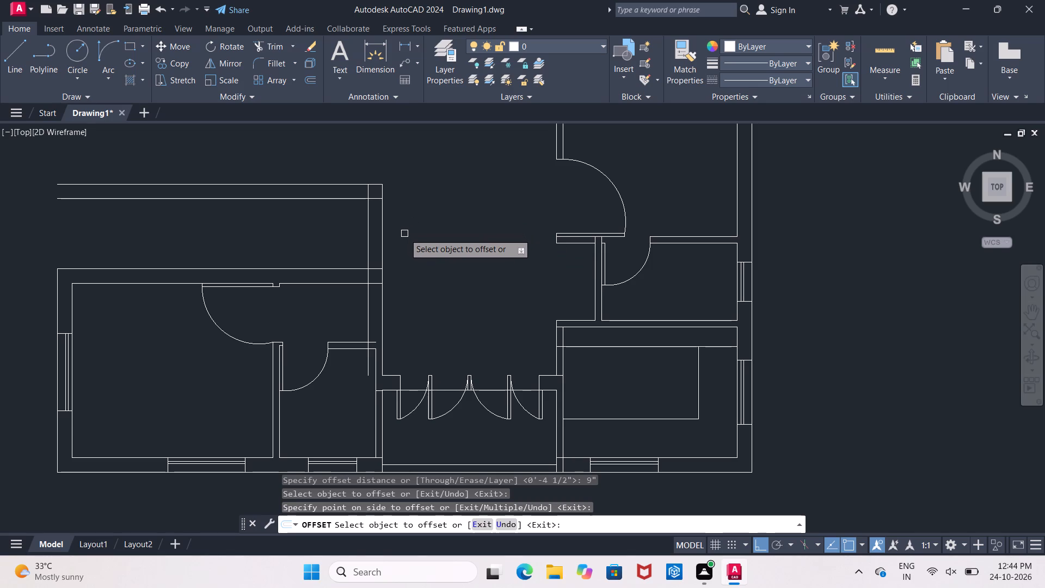
key(Escape)
Extend the small room's inner vertical wall line up past the bedroom wall to the lower line of the upper double wall.
key(e)
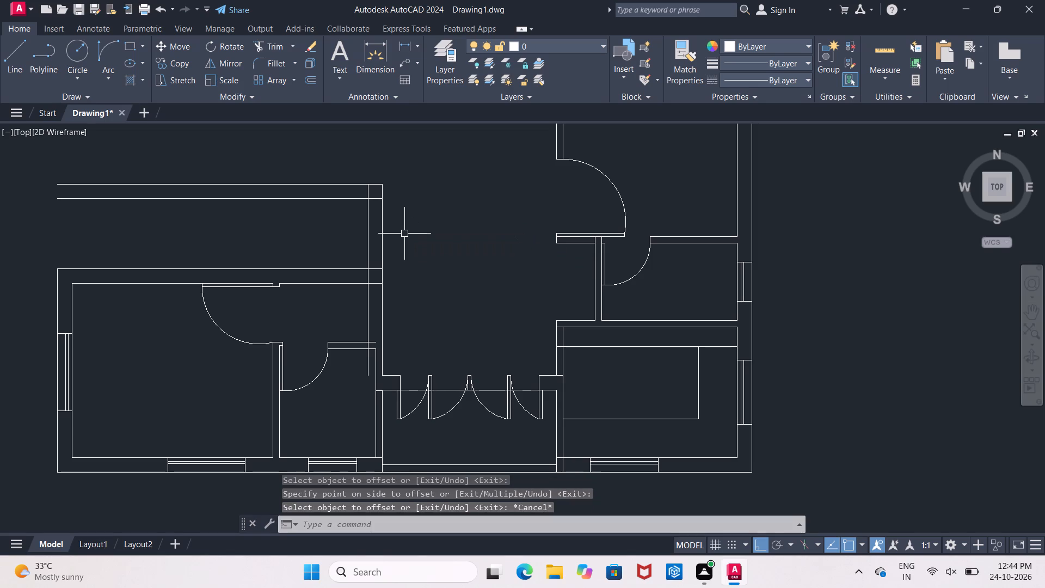
key(x)
key(space)
key(space)
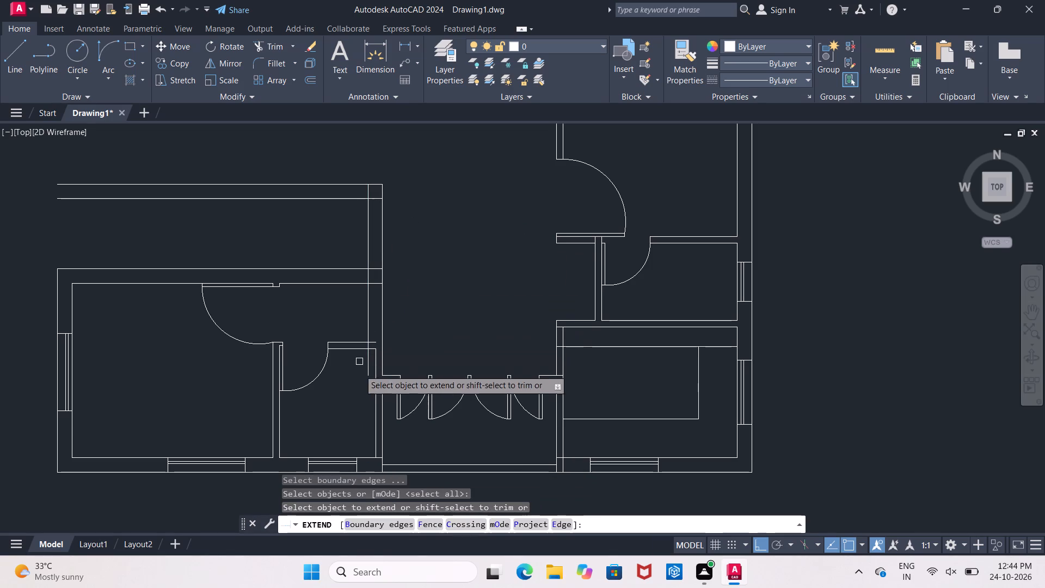
click(376, 364)
click(372, 350)
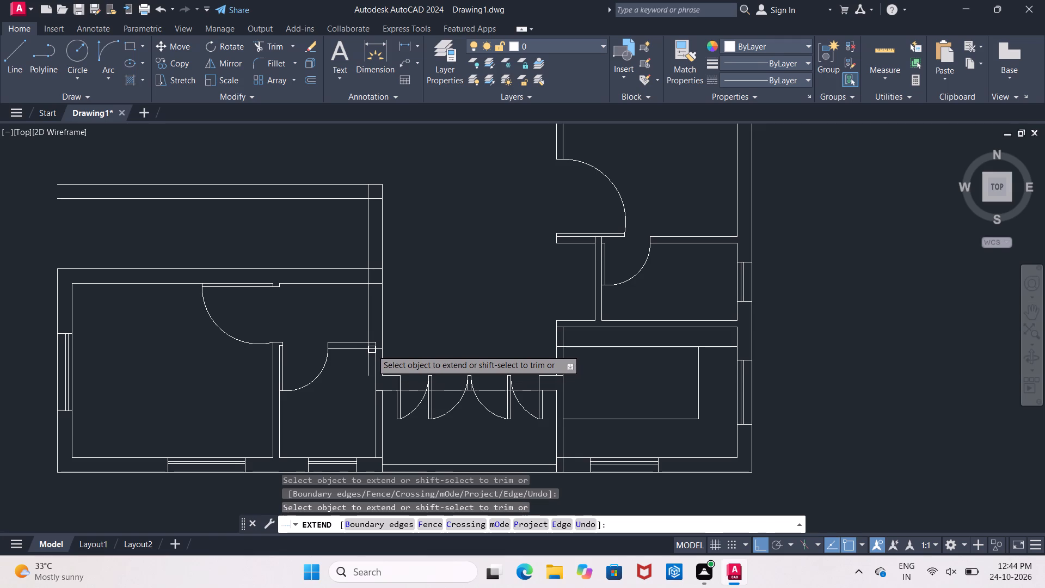
click(375, 363)
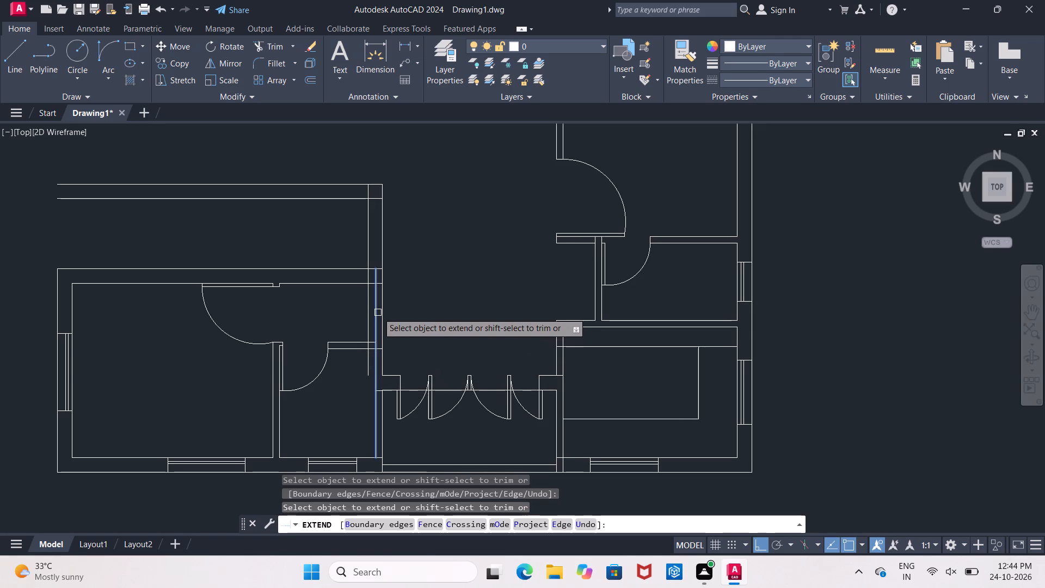
click(378, 313)
click(375, 296)
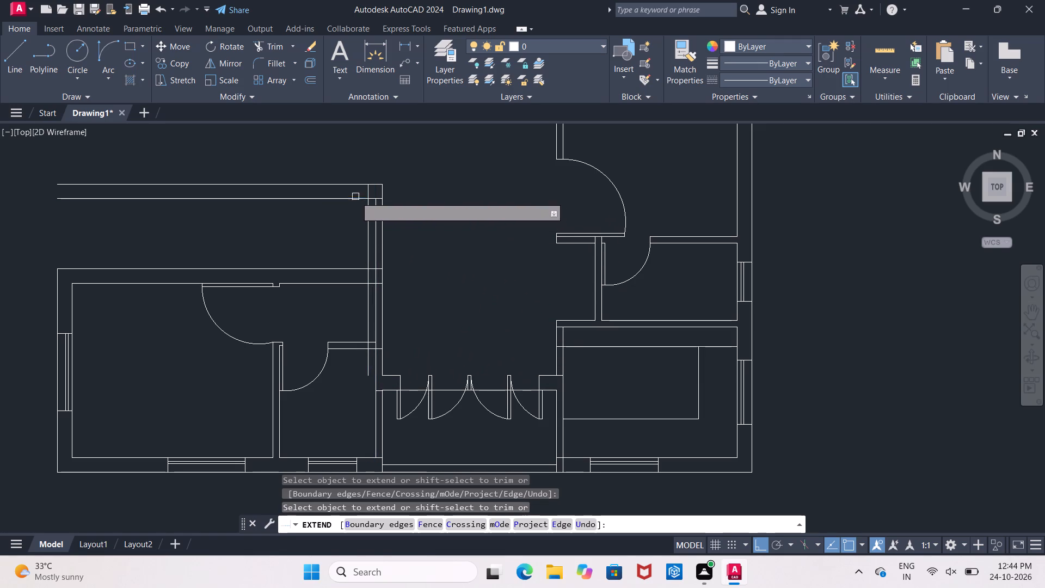
key(Escape)
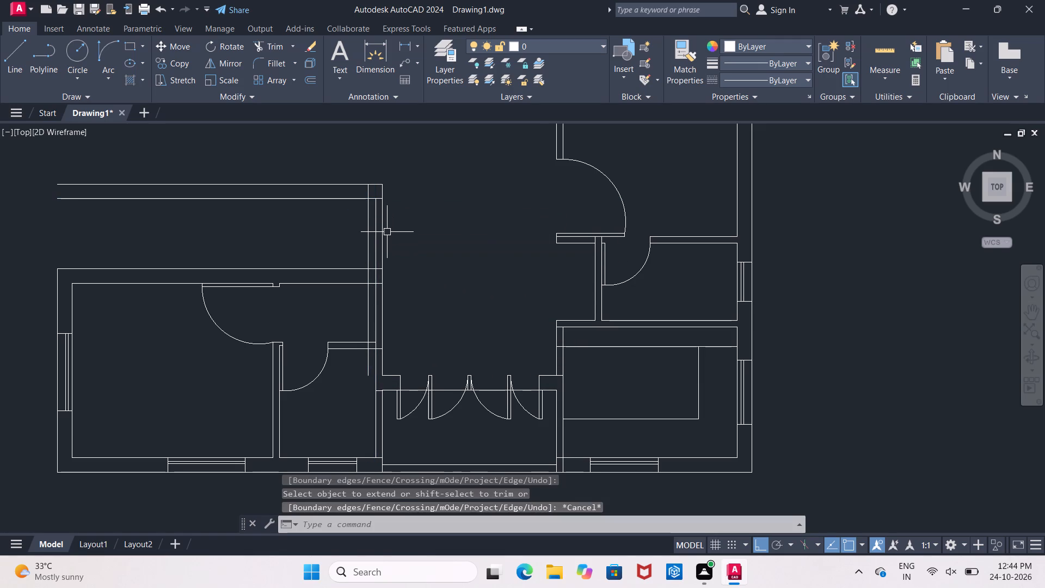
Trim the 9" offset line between the upper double wall and the bedroom's top wall, and across that wall's thickness.
key(r)
key(r)
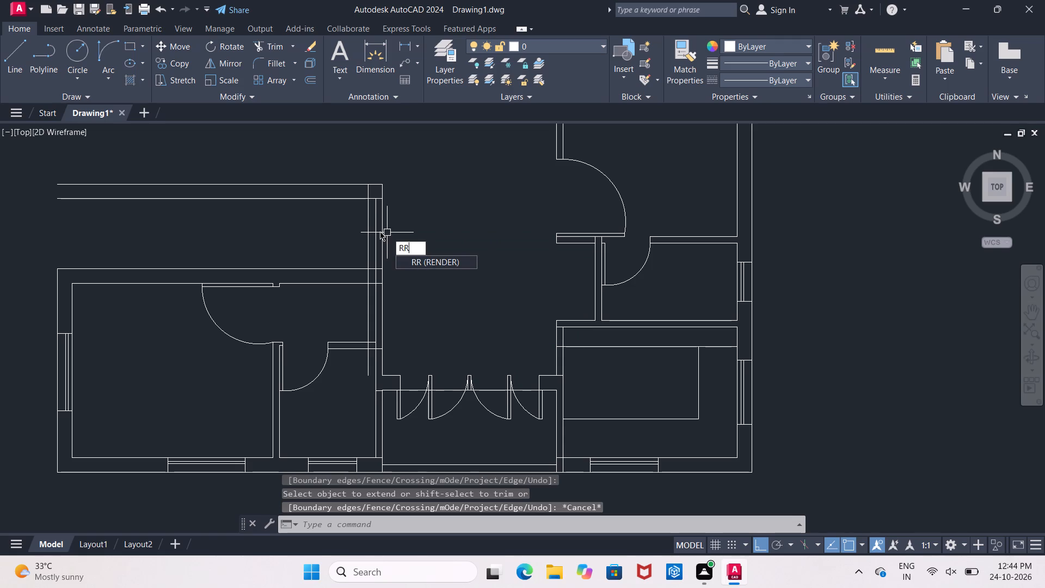
key(BackSpace)
key(BackSpace)
text(tr)
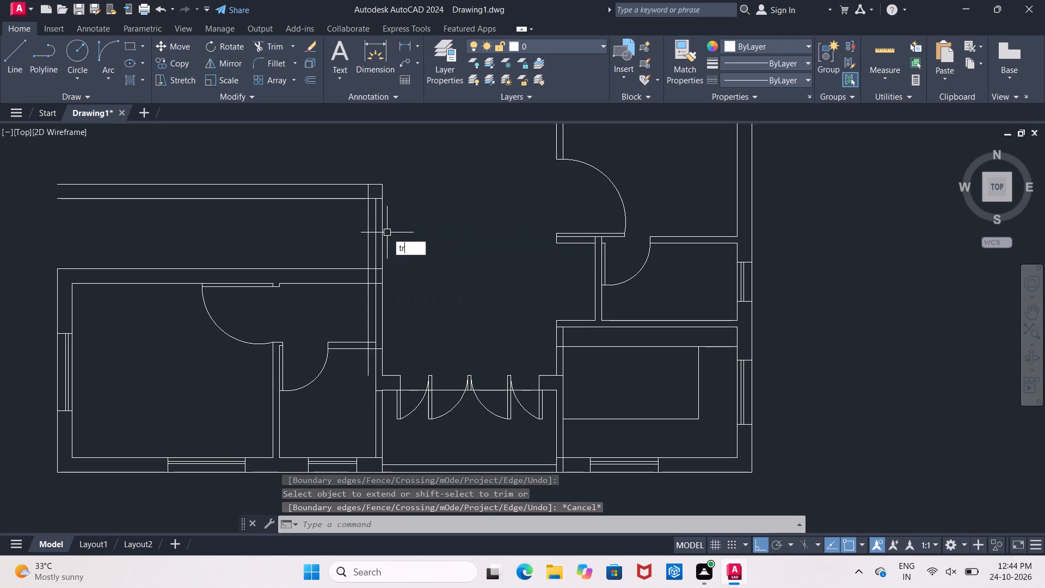
key(space)
key(space)
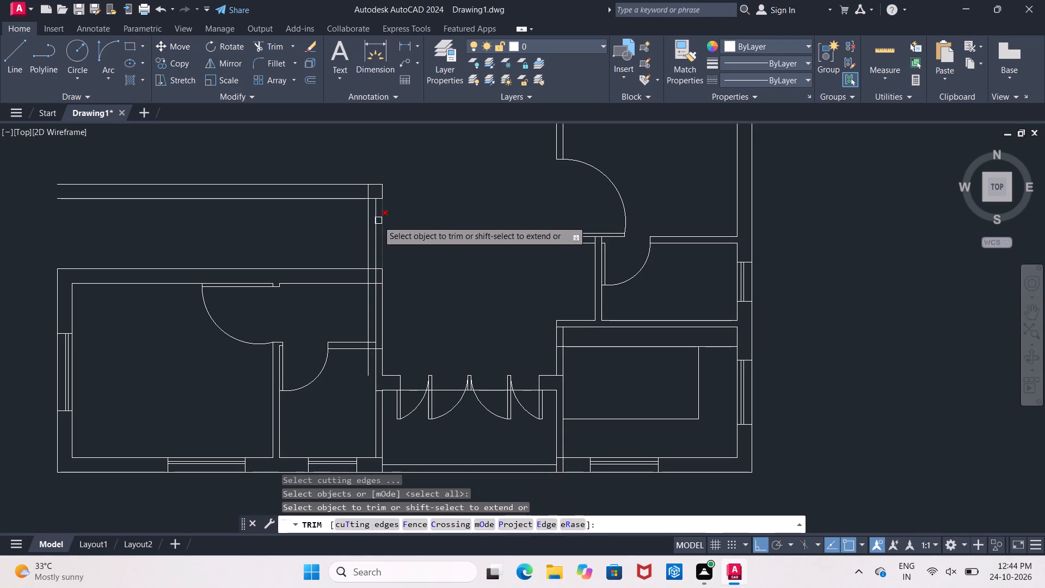
click(367, 254)
click(368, 277)
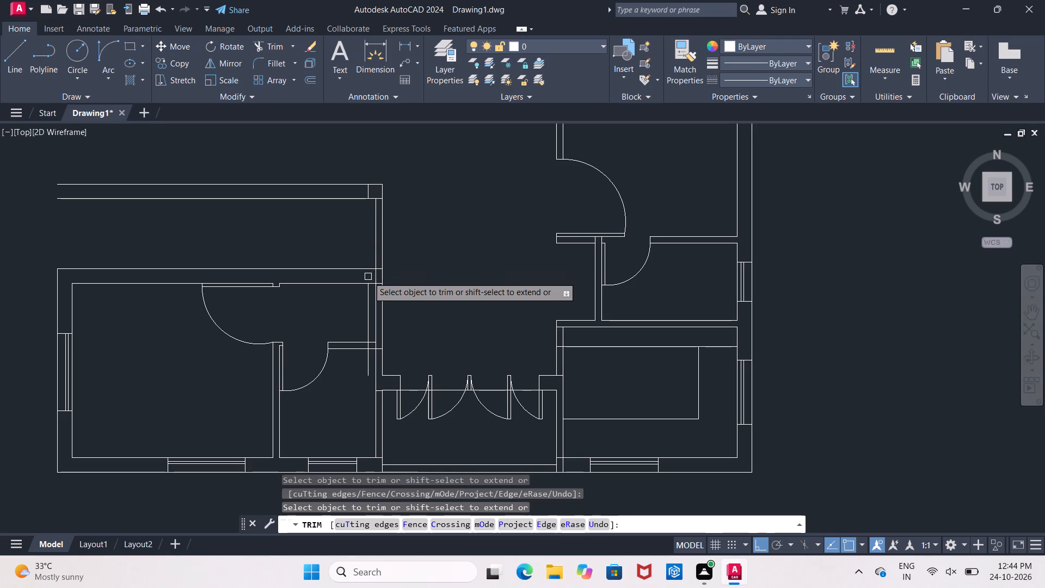
key(Escape)
Delete the leftover piece of the 9" offset line below the bedroom's top wall.
click(368, 303)
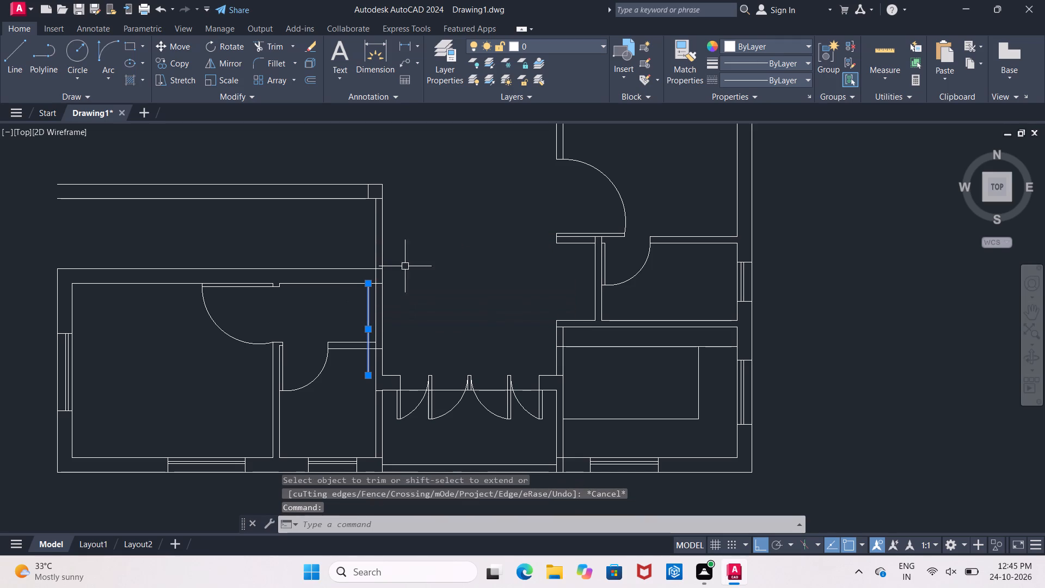
key(Delete)
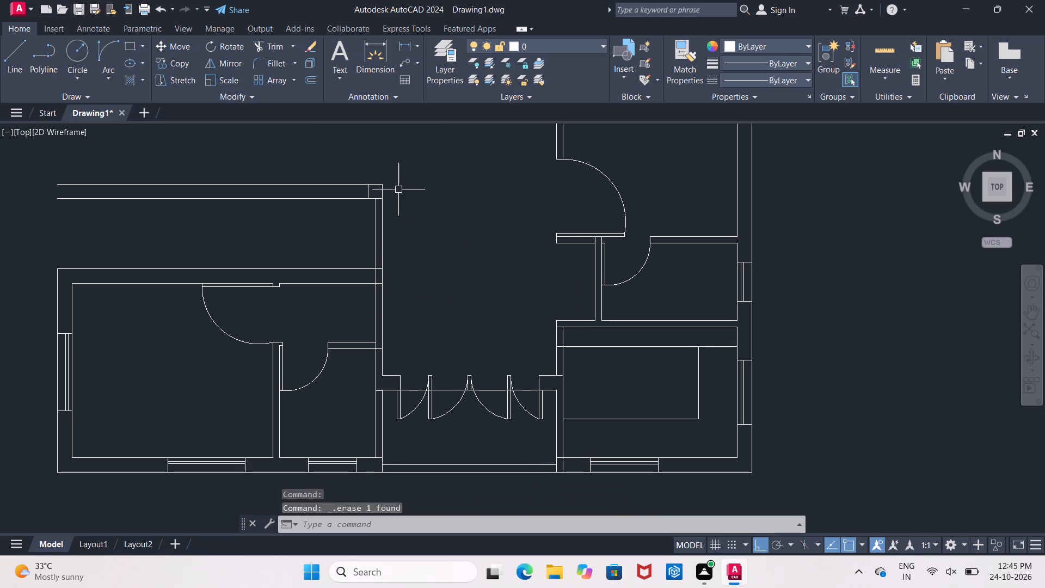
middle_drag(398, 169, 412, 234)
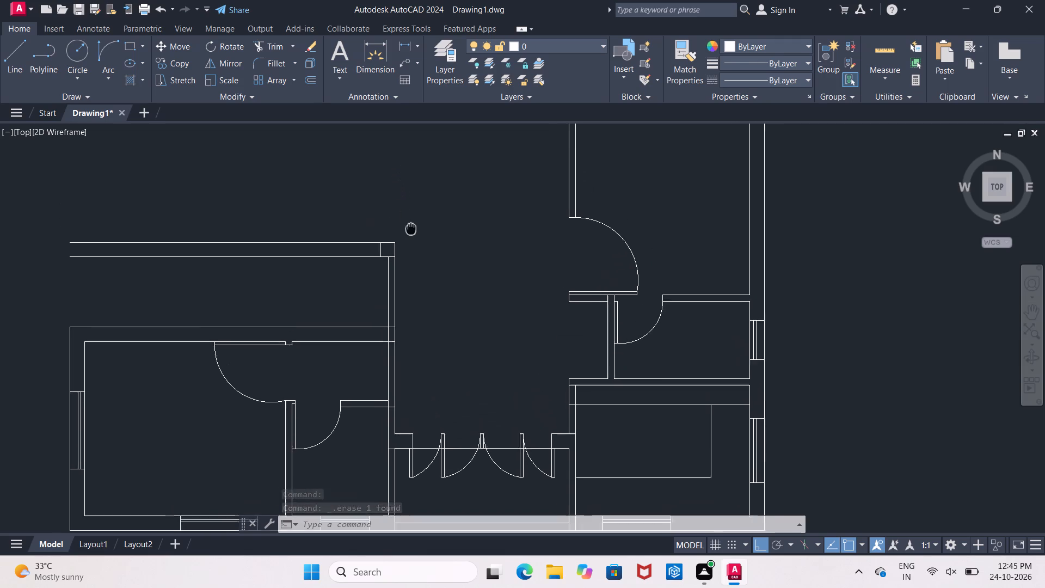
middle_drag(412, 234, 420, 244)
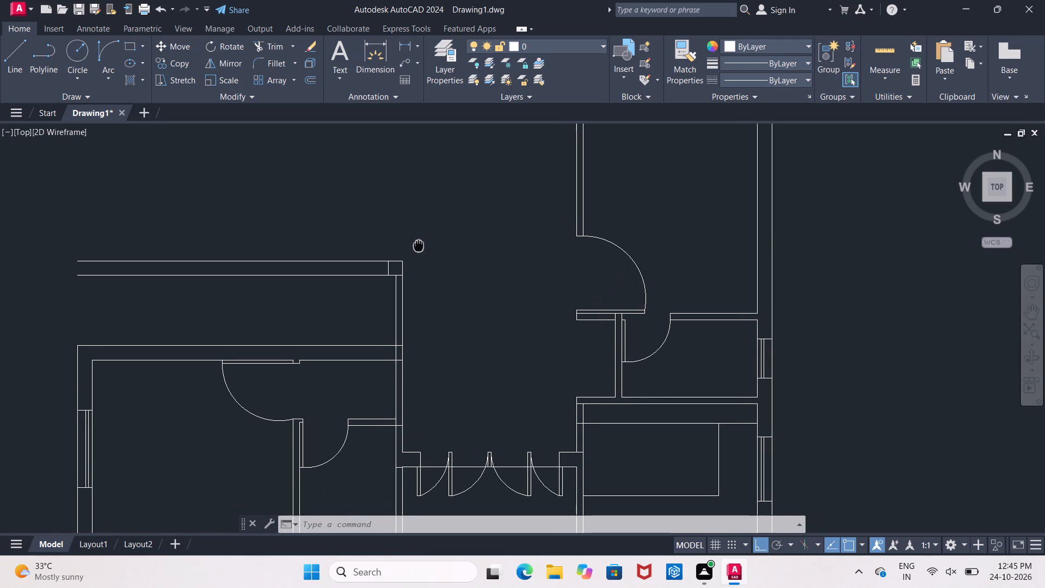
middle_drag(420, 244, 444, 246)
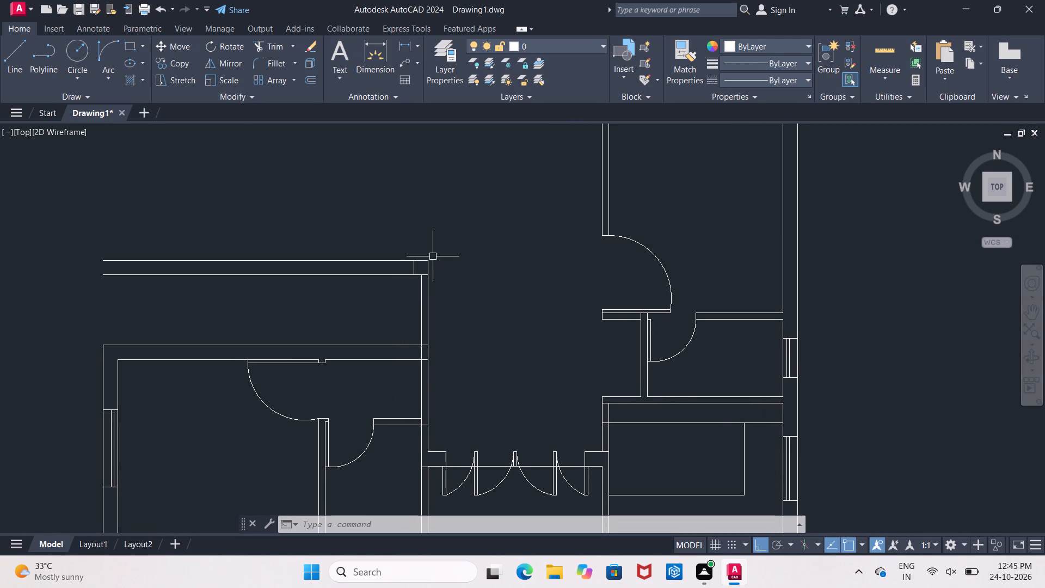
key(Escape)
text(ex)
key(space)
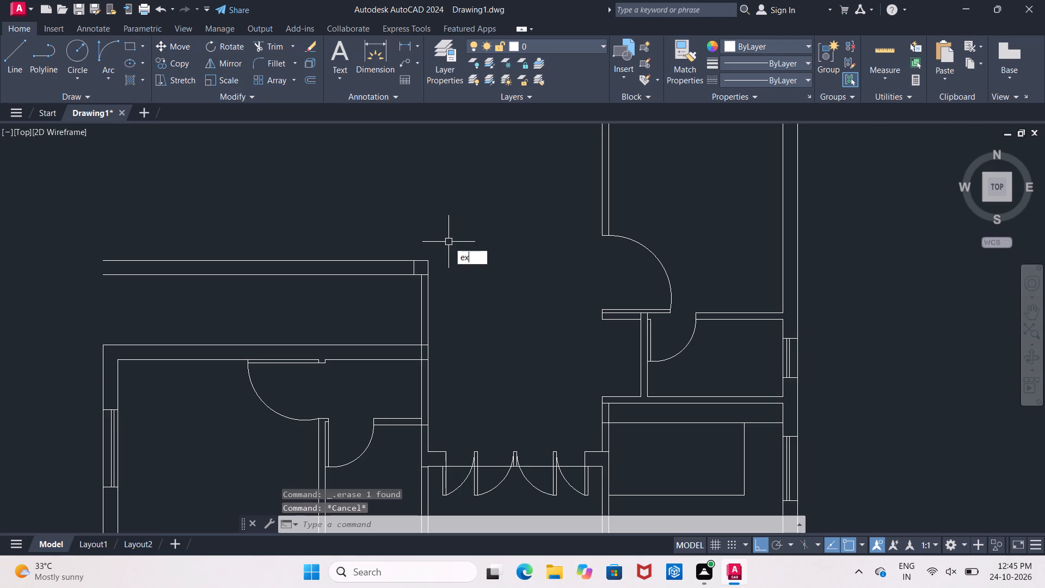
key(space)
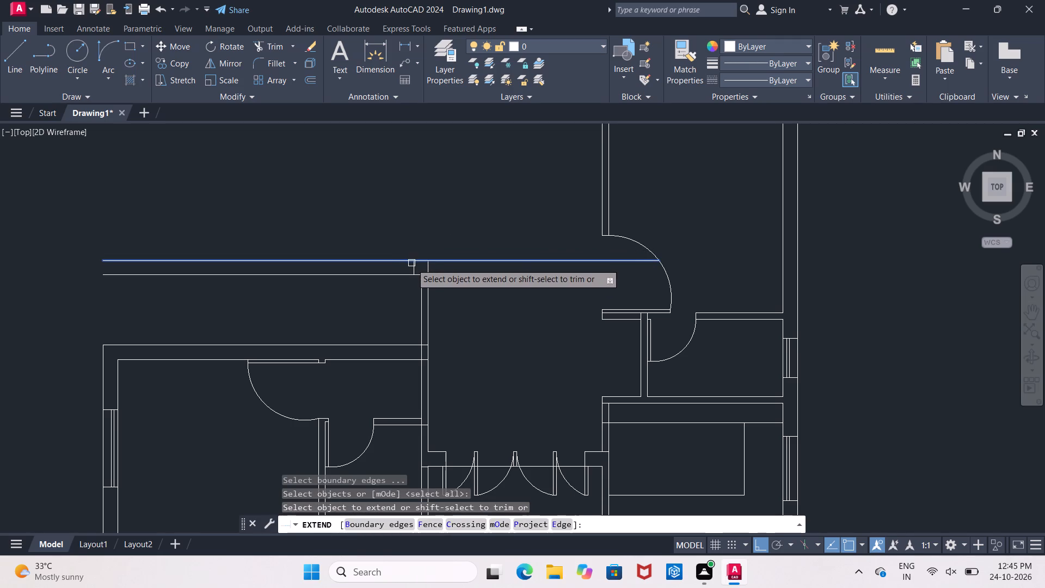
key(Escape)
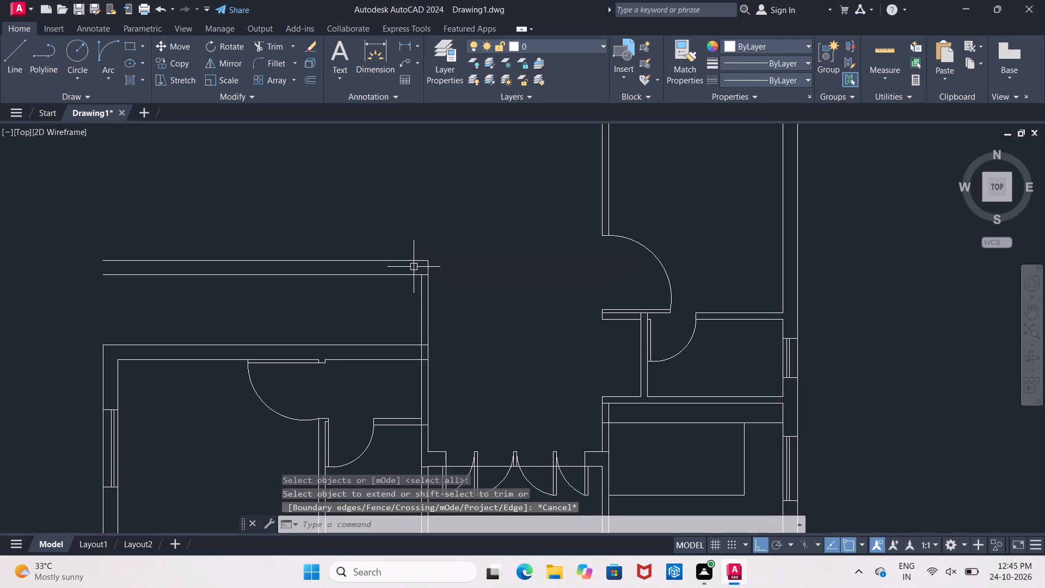
Stretch the lower end of the short vertical line in the upper wall corner down to the bedroom's top wall line.
click(414, 267)
click(415, 277)
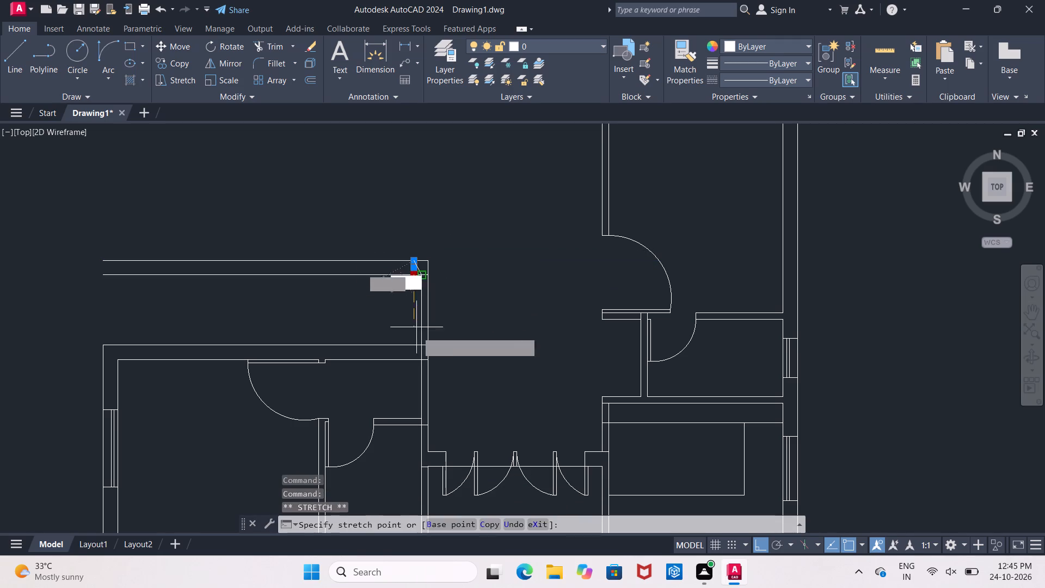
click(414, 344)
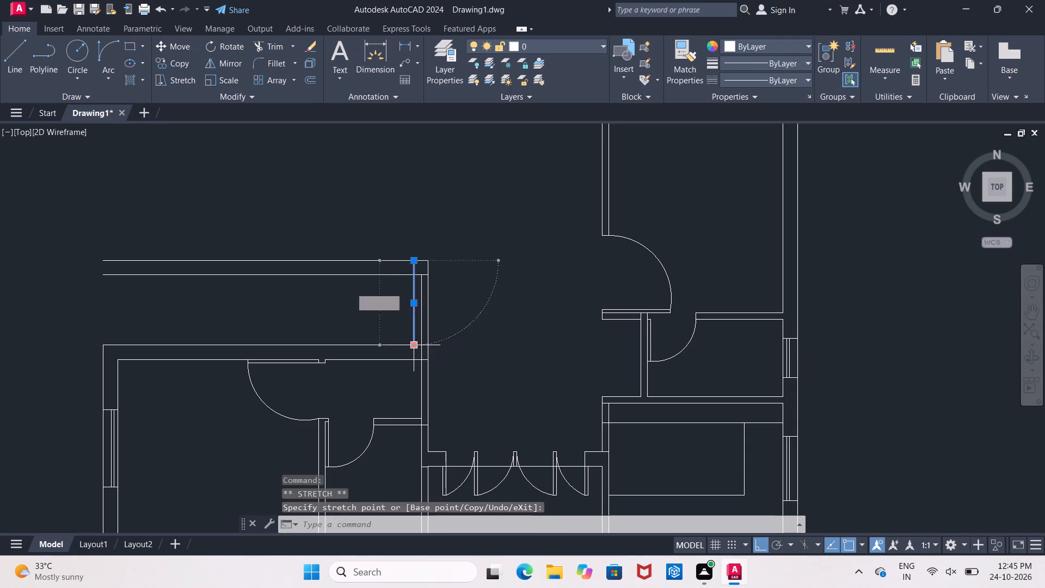
key(Escape)
key(Escape)
key(Escape)
Offset the short vertical line at the upper double wall's corner 6' to the left, into the space above the bedroom.
key(o)
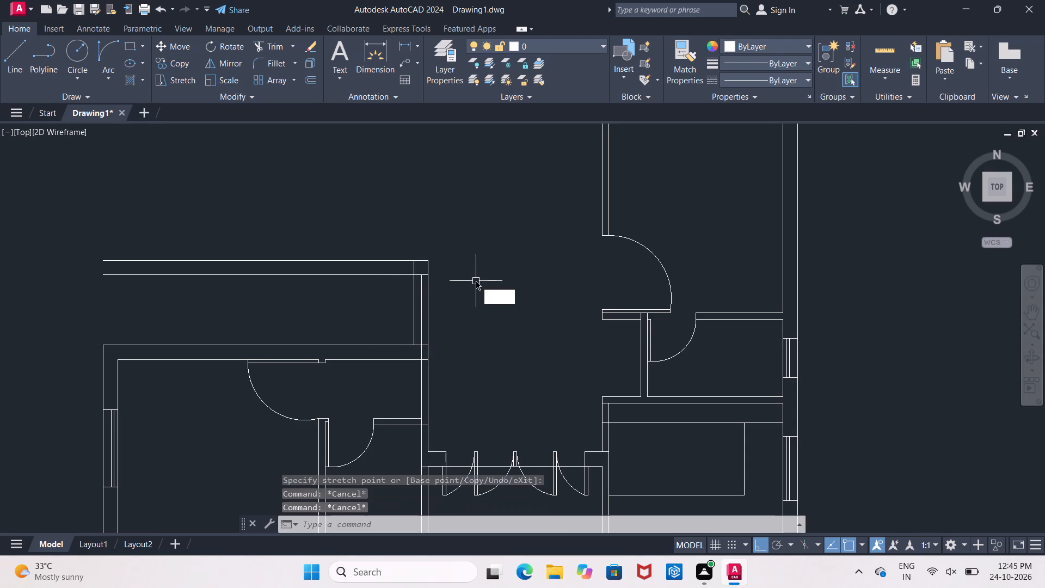
key(Return)
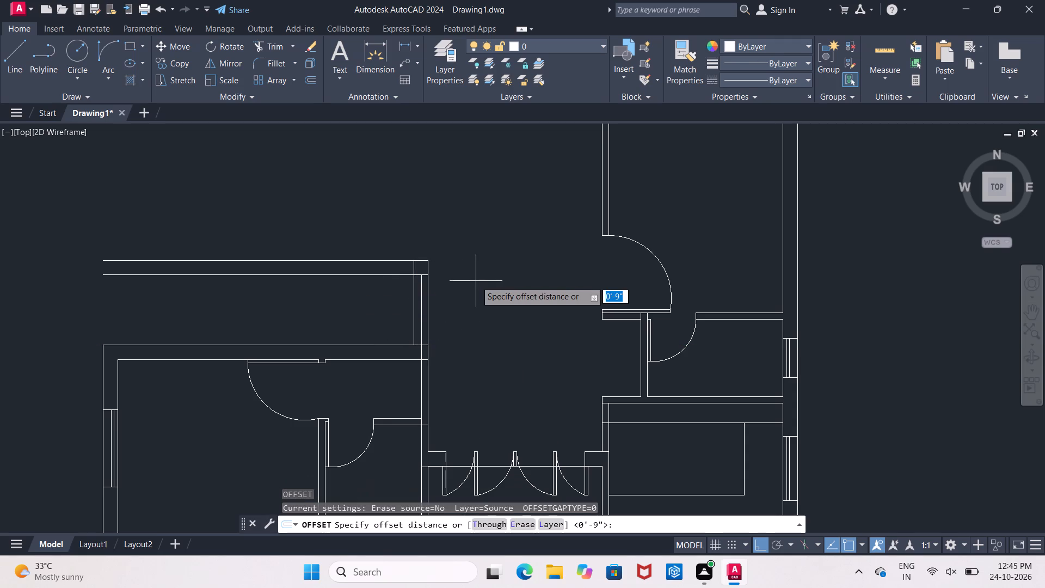
text(6')
key(Return)
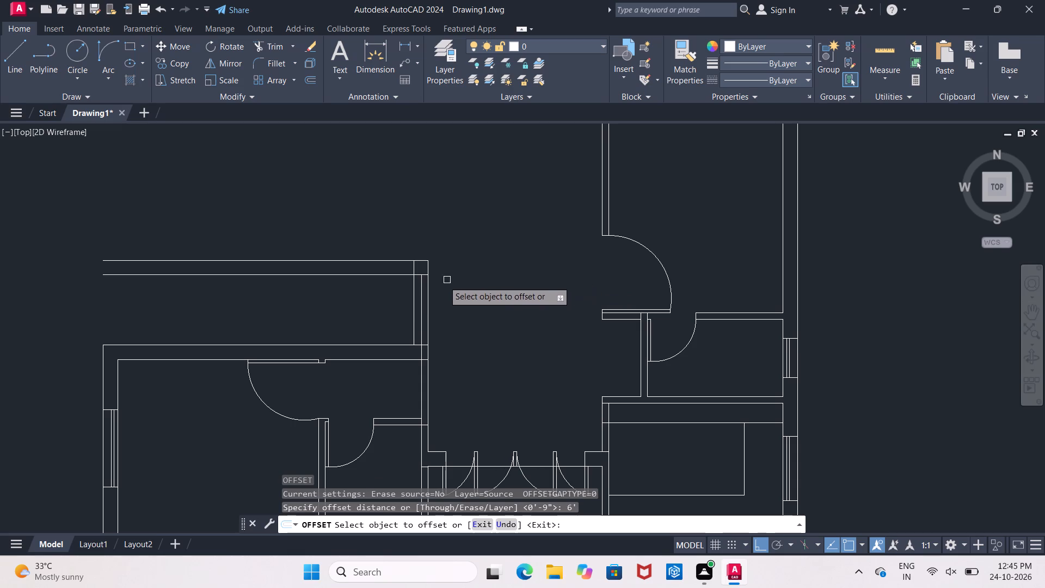
click(415, 301)
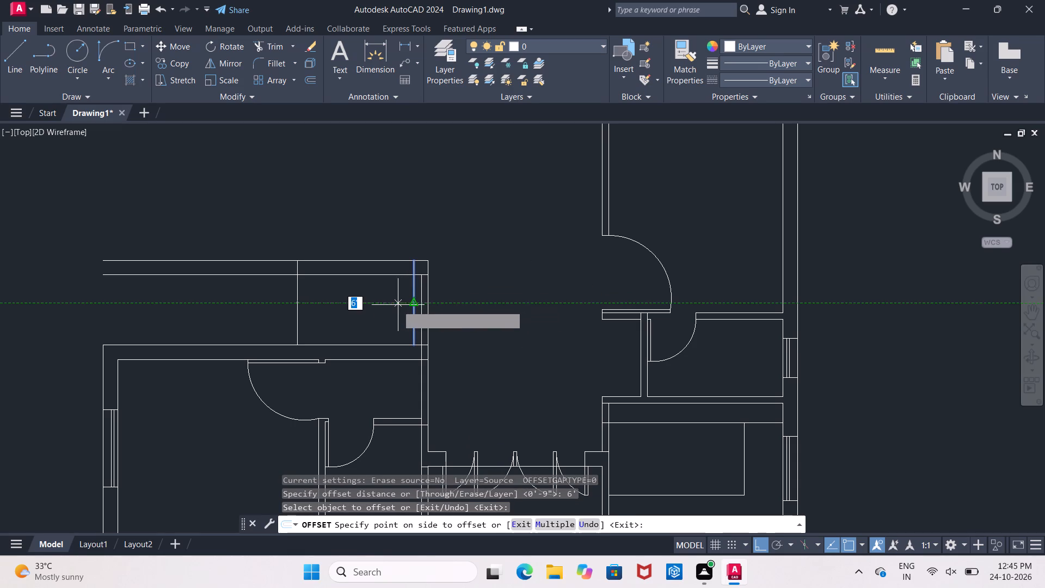
click(370, 310)
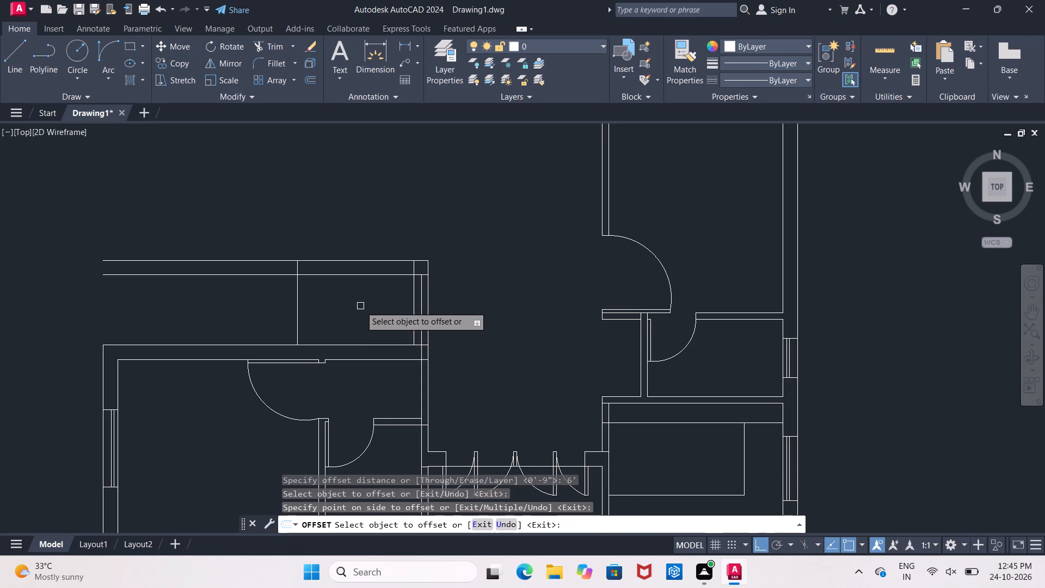
key(Return)
Offset the new vertical line 4" further left to give the small room's side wall its thickness.
key(Return)
text(4")
key(Return)
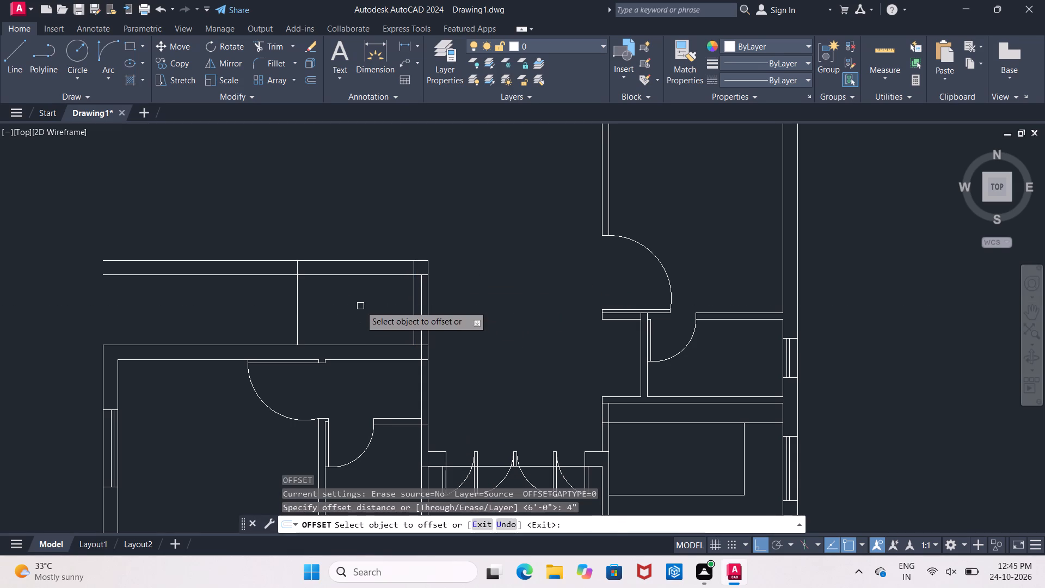
drag(299, 307, 280, 307)
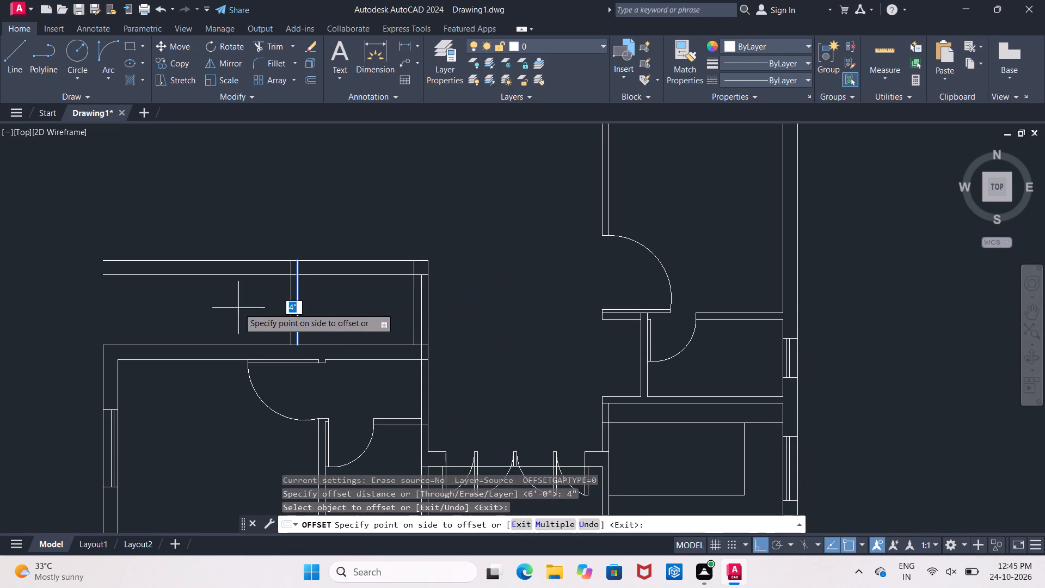
click(238, 308)
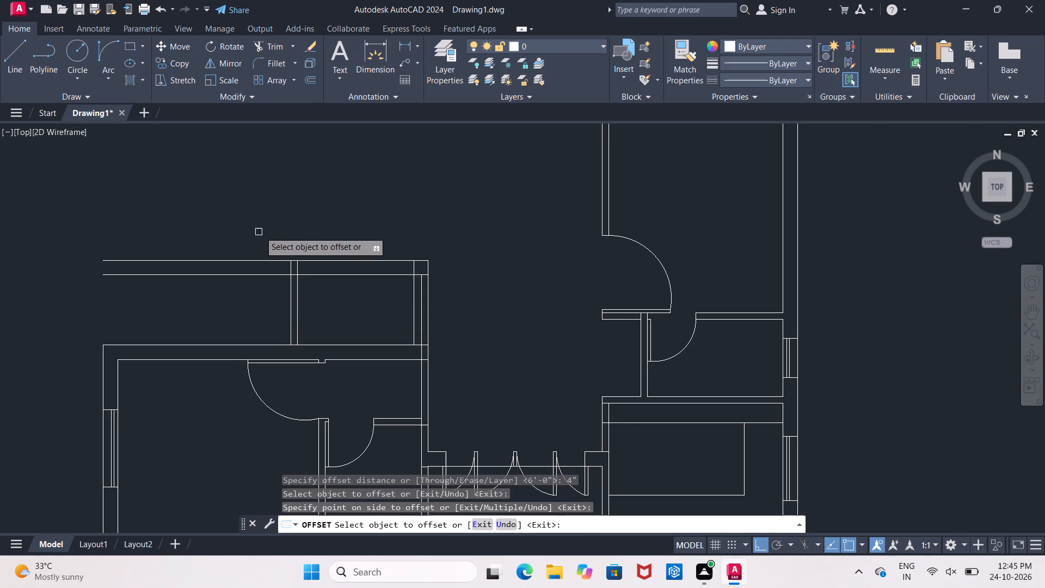
middle_drag(295, 225, 255, 275)
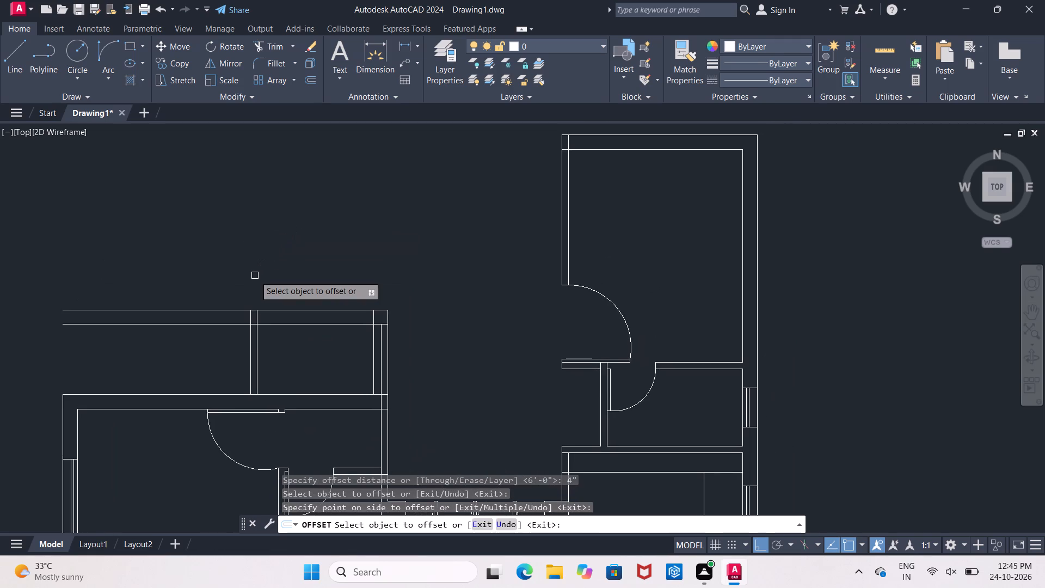
key(Escape)
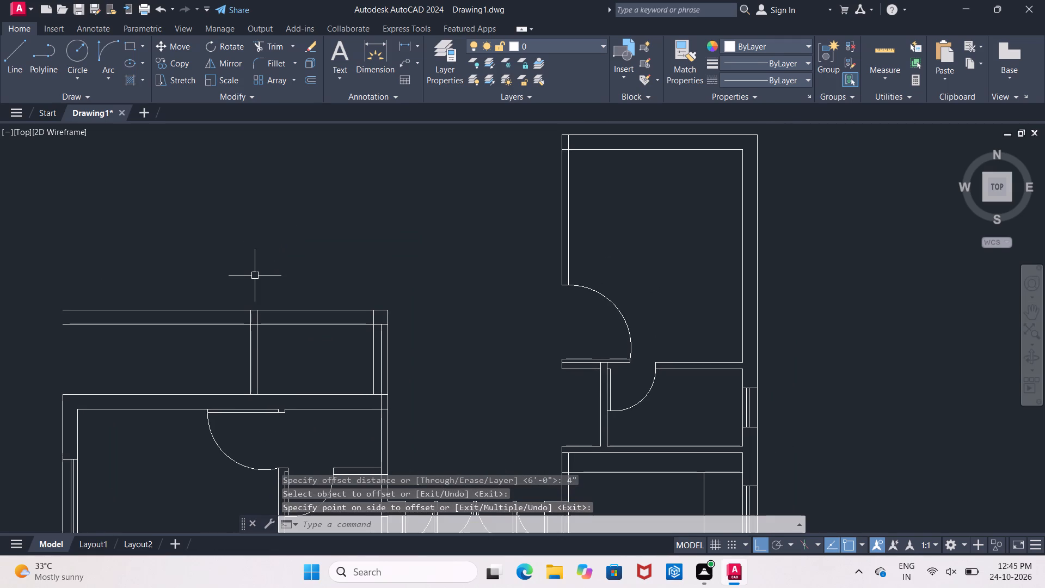
Trim both horizontal lines of the upper double wall where they run left past the new 4" side wall.
text(tr)
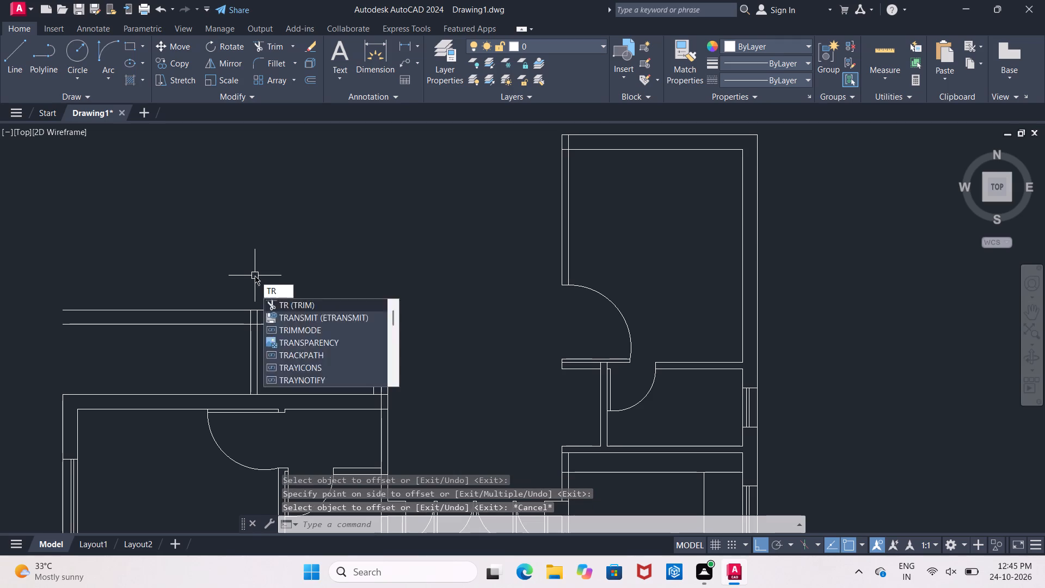
key(Return)
key(Return)
click(181, 266)
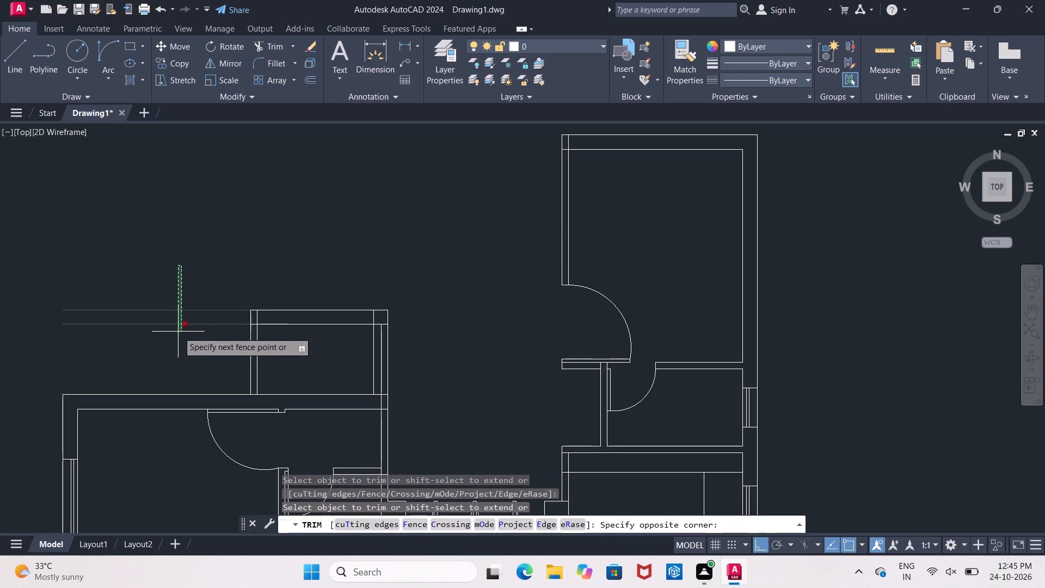
click(178, 332)
middle_drag(316, 267, 285, 320)
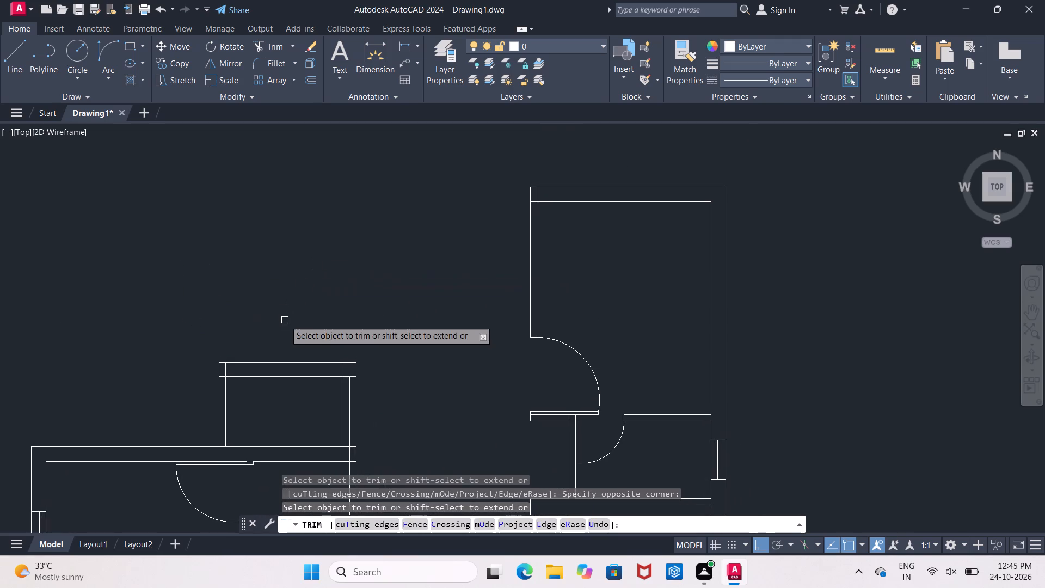
key(Escape)
Offset the small room's top outer wall line 9'6" upward.
key(o)
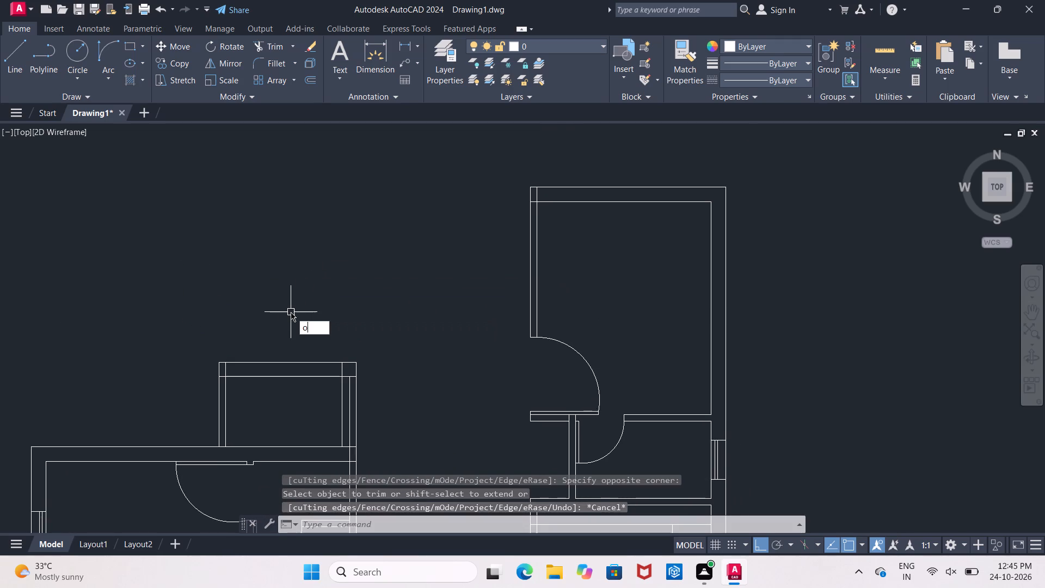
key(Return)
text(9'6")
key(Return)
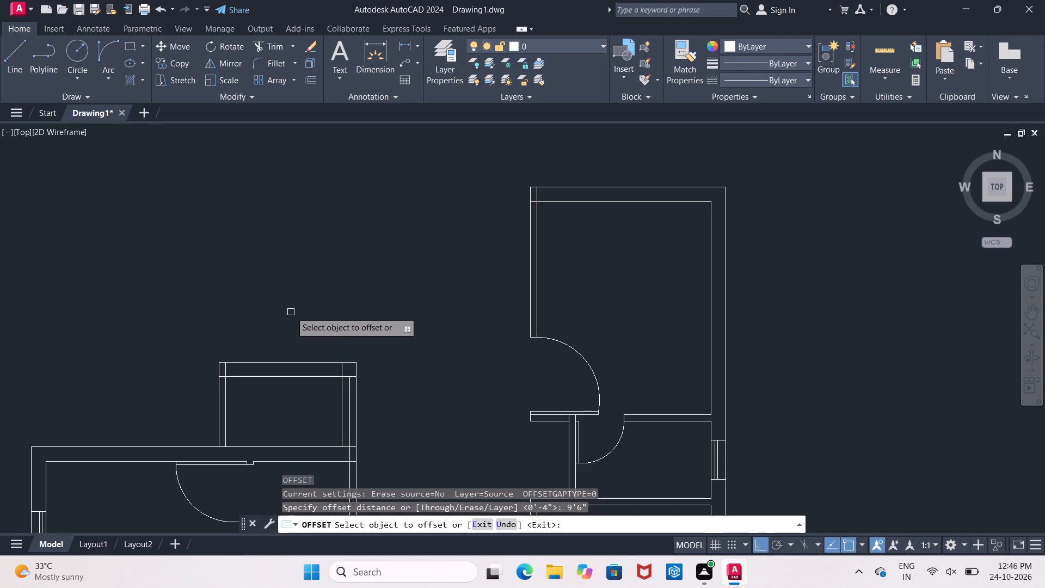
click(291, 360)
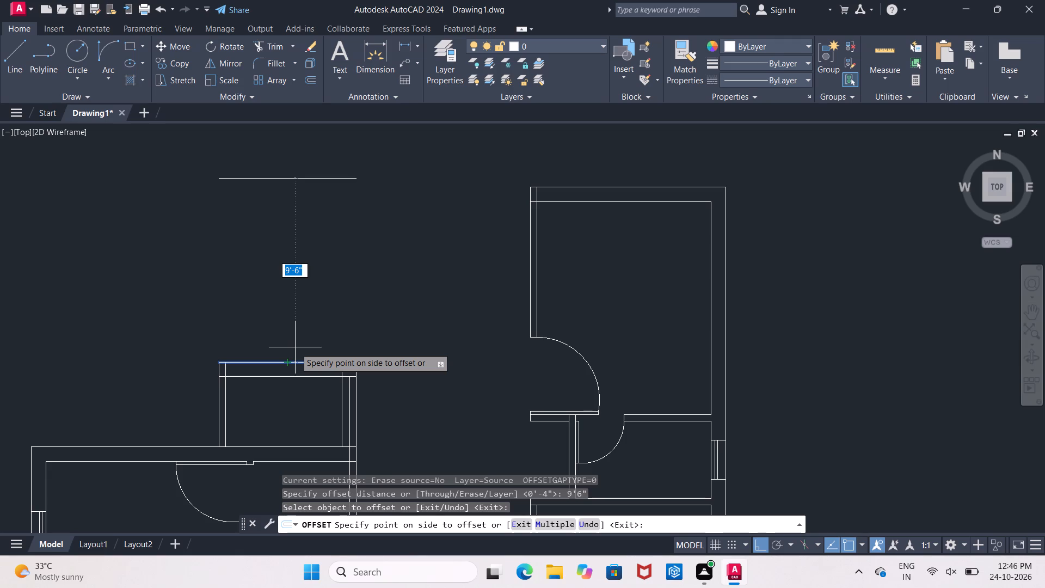
click(295, 347)
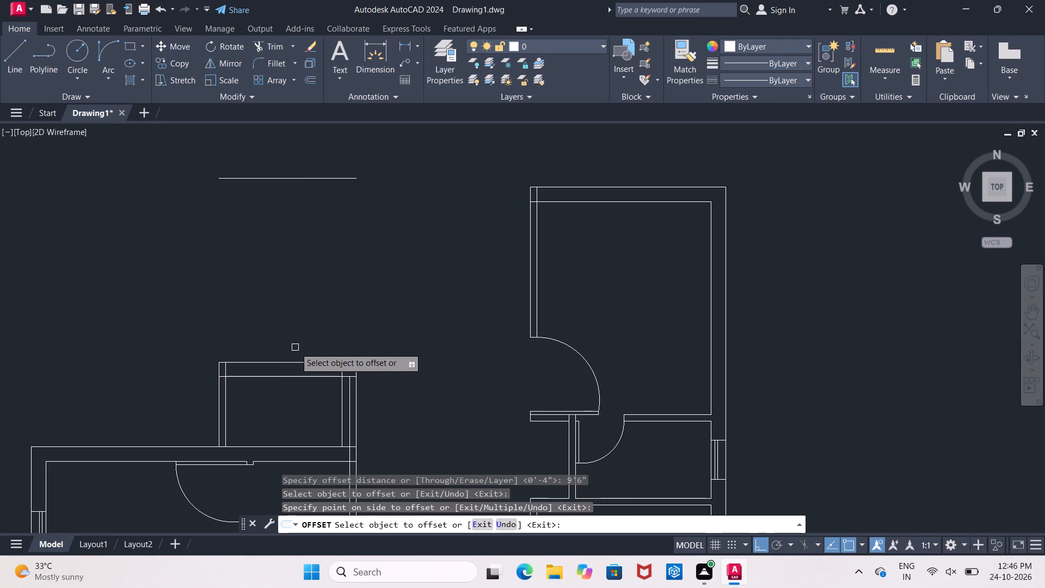
key(Return)
Offset the new upper horizontal line 4" upward to form a double wall line.
key(Return)
text(4")
key(Return)
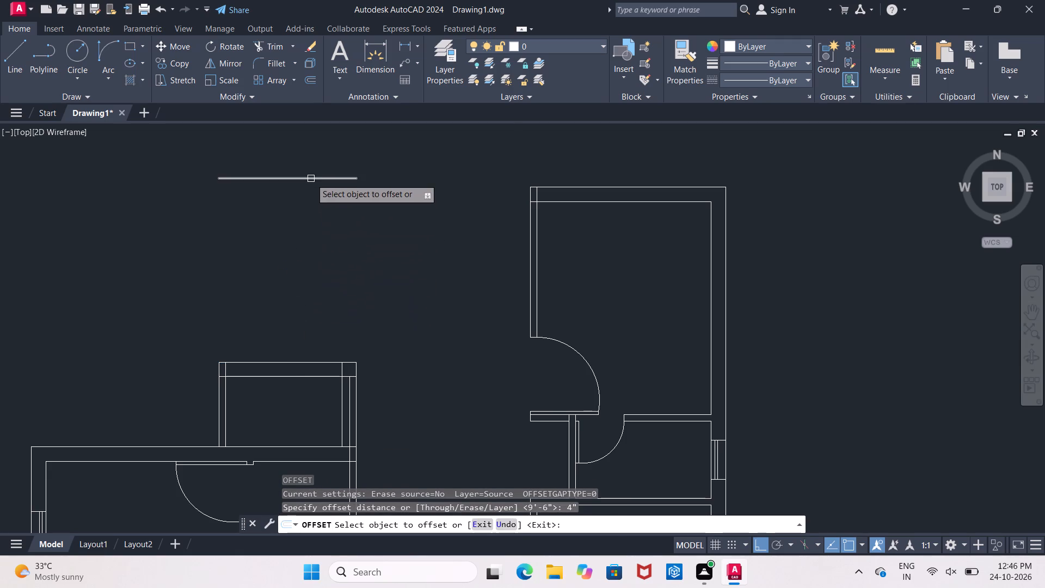
click(311, 179)
click(304, 158)
middle_drag(287, 153, 294, 189)
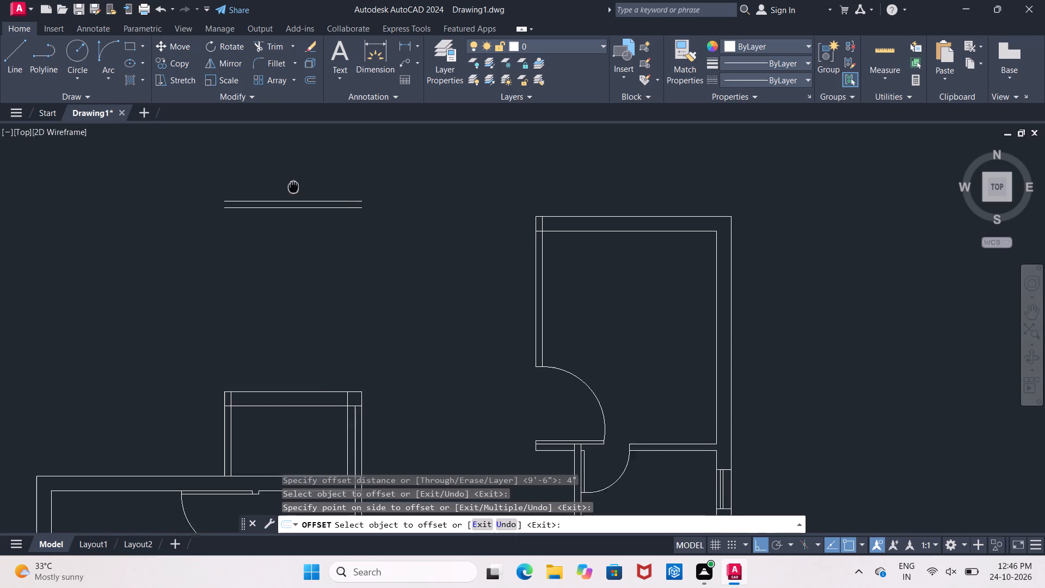
middle_drag(294, 189, 294, 191)
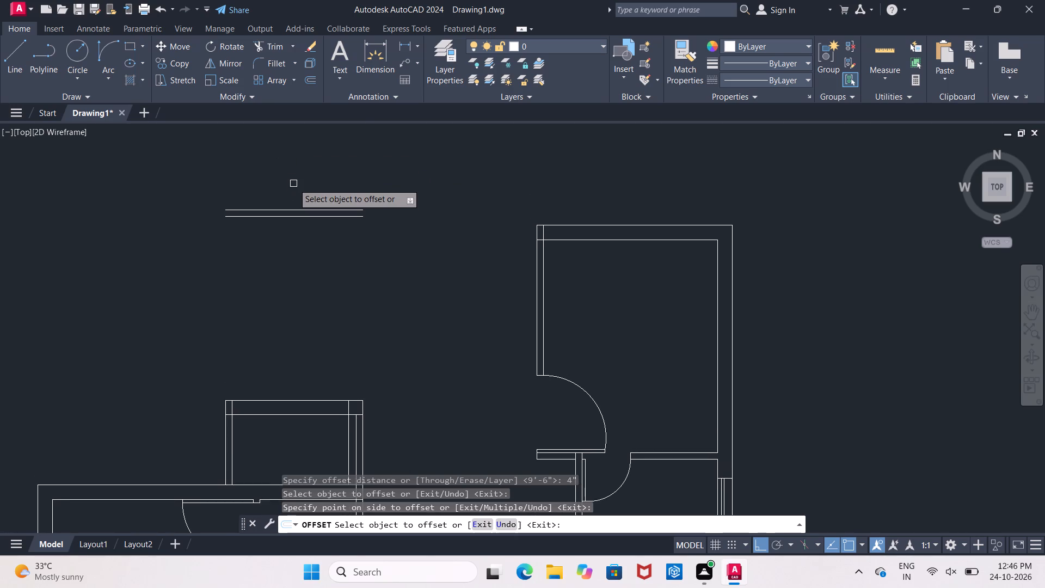
key(Escape)
Trim the small room's innermost right-hand vertical line between its top wall and the bedroom's top wall.
middle_drag(343, 330, 338, 188)
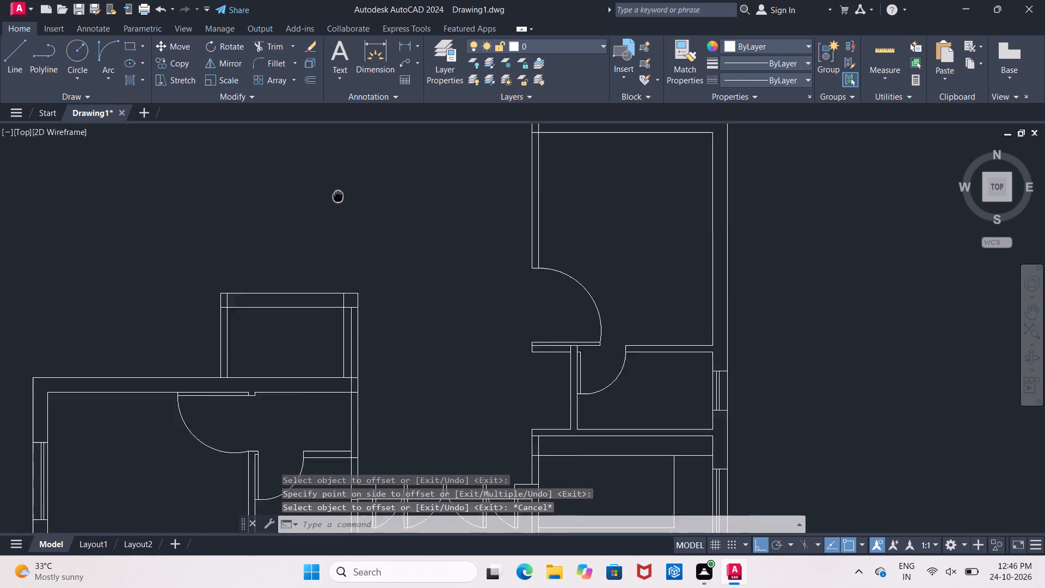
middle_drag(338, 188, 338, 187)
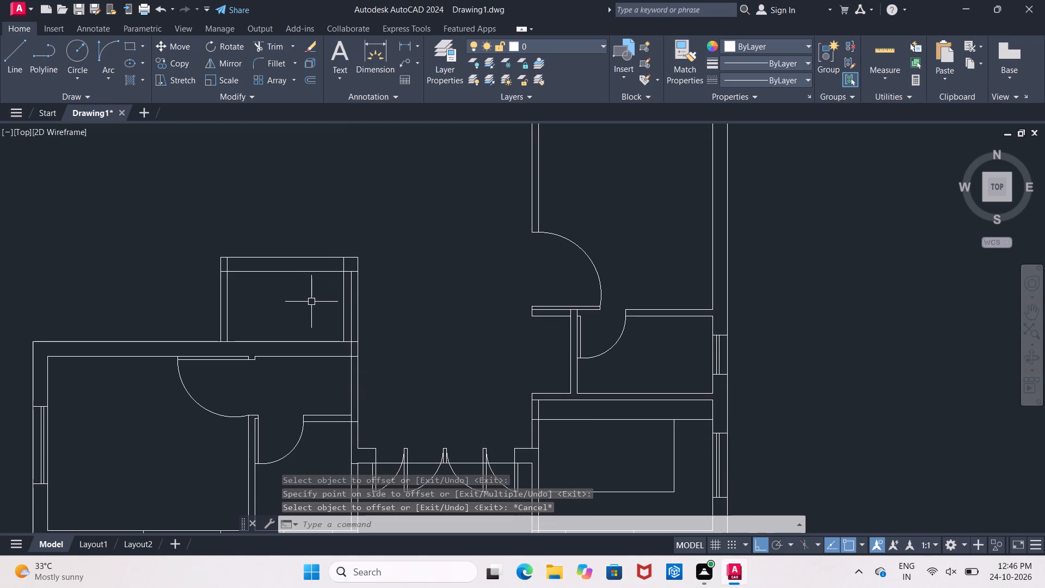
text(re)
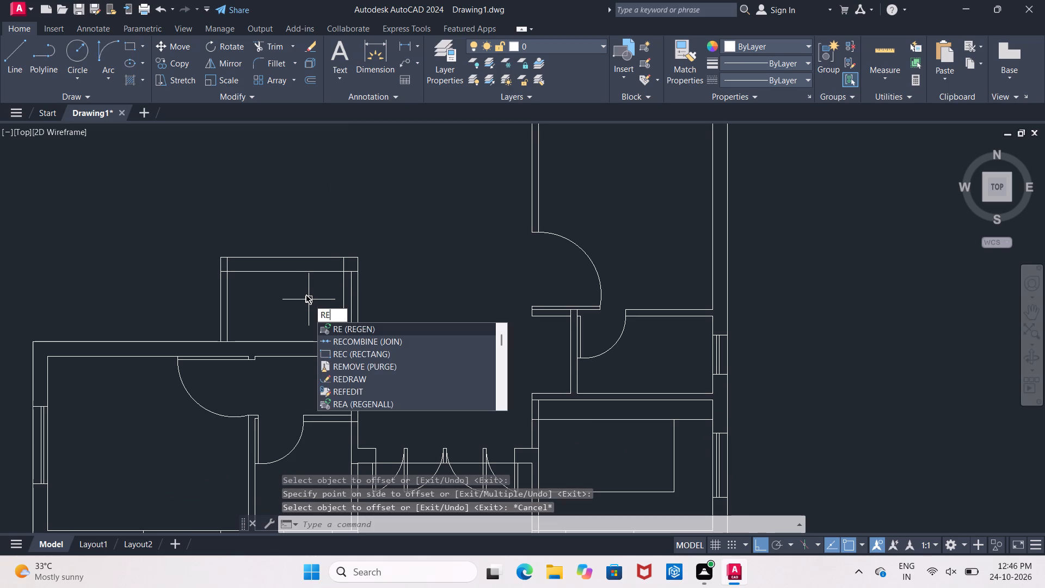
key(BackSpace)
key(BackSpace)
text(tr)
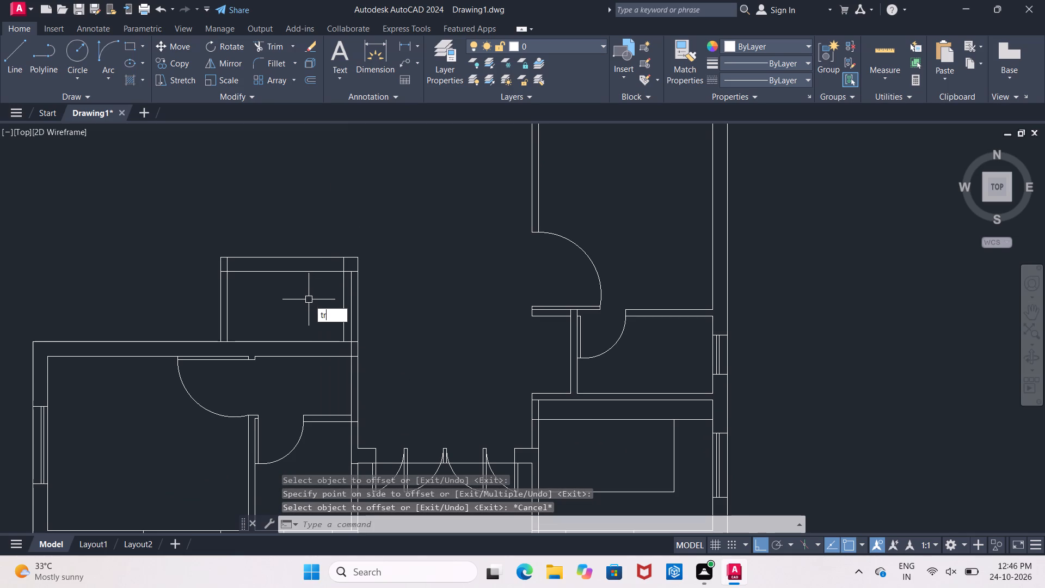
key(space)
key(space)
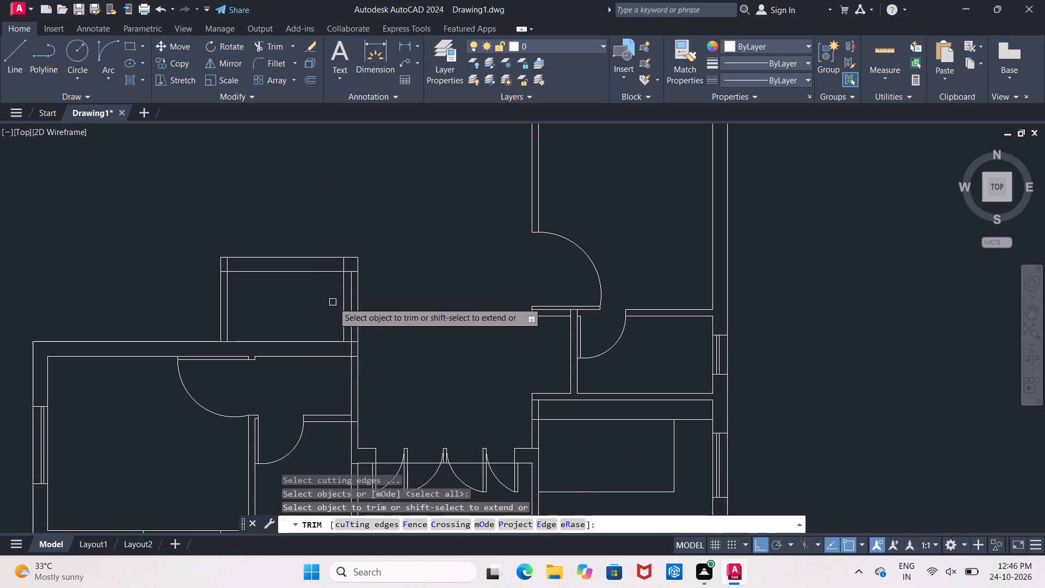
click(343, 297)
middle_drag(361, 232, 358, 277)
key(Escape)
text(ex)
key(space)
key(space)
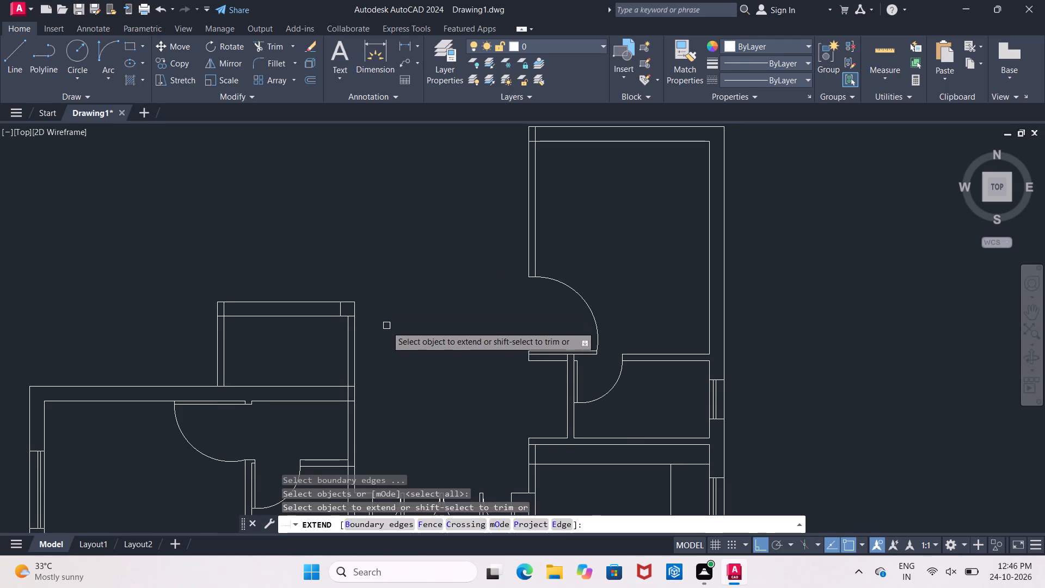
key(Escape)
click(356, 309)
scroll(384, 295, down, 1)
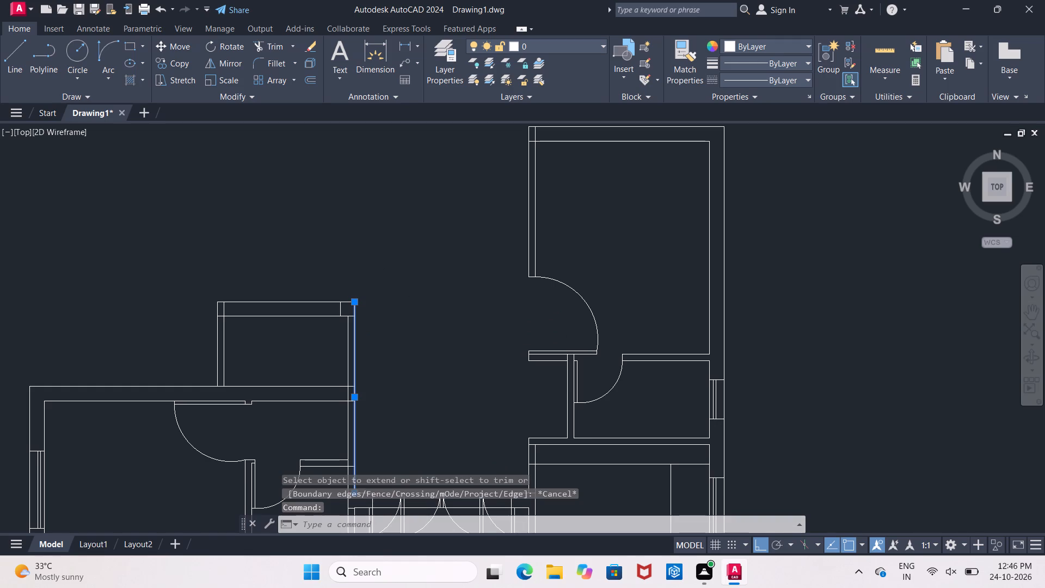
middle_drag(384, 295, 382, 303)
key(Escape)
Draw a vertical line from the small room's upper right outer corner up to the right end of the topmost horizontal line.
scroll(375, 309, up, 1)
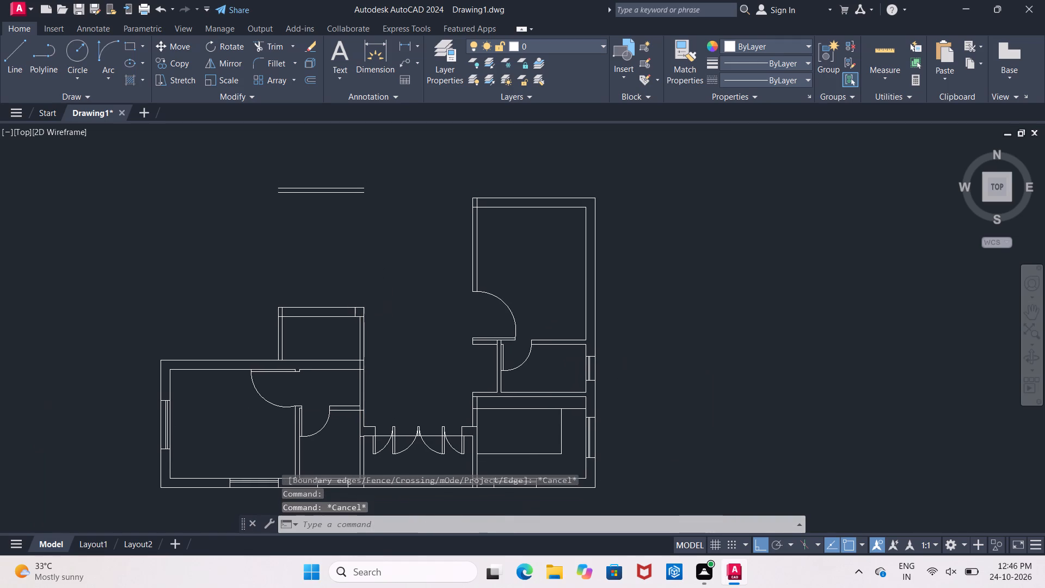
middle_drag(375, 309, 356, 365)
click(11, 64)
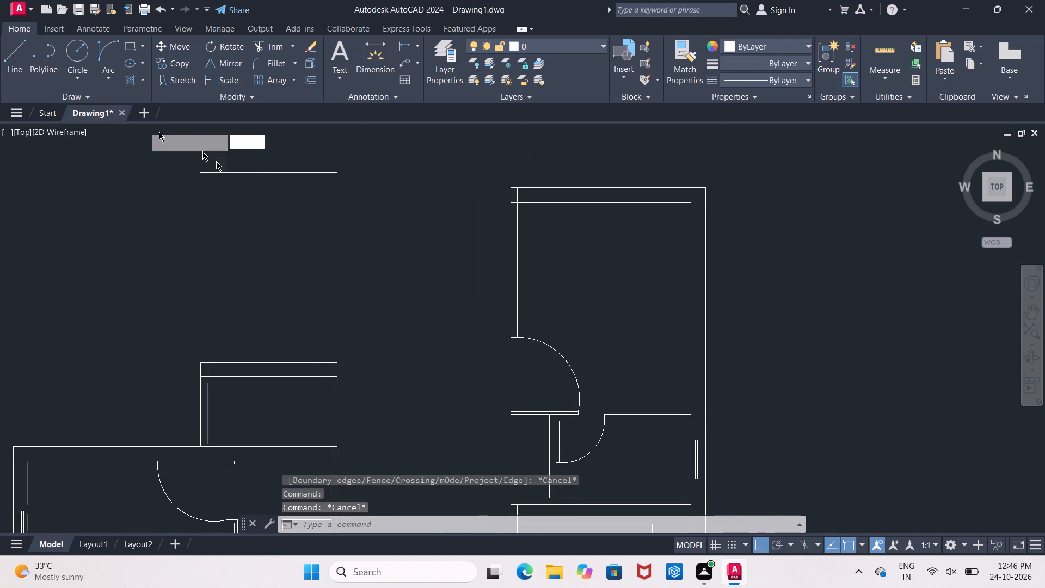
click(333, 362)
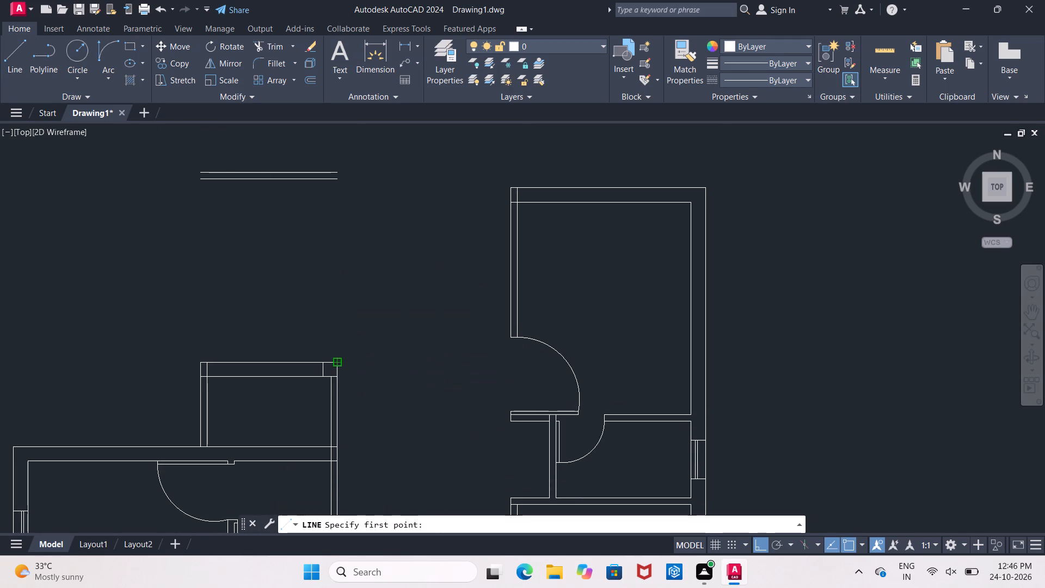
click(335, 171)
key(Escape)
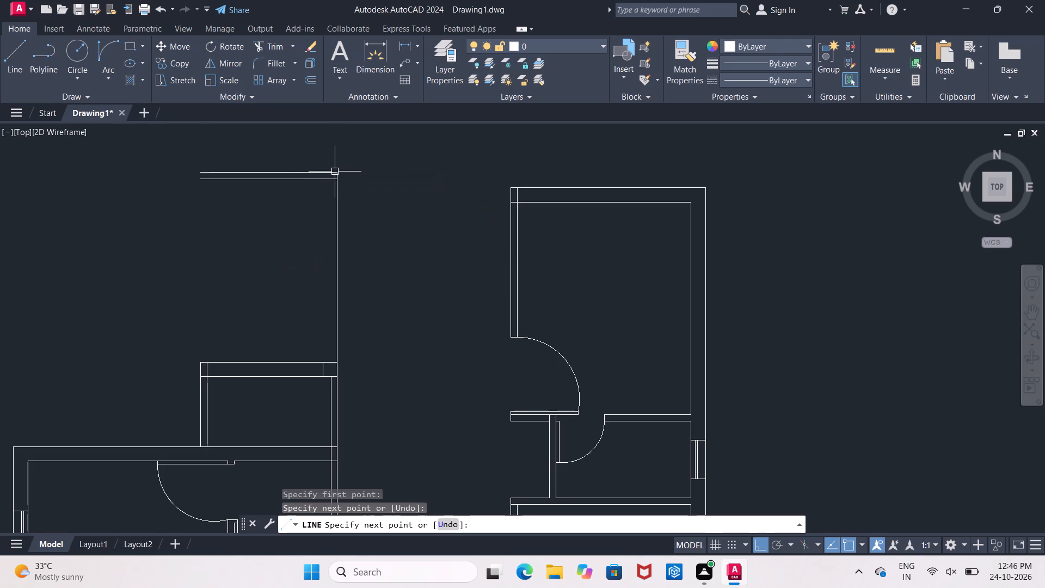
Draw a parallel inner vertical line from the short corner line's top end up past the upper 4" double wall lines.
click(16, 58)
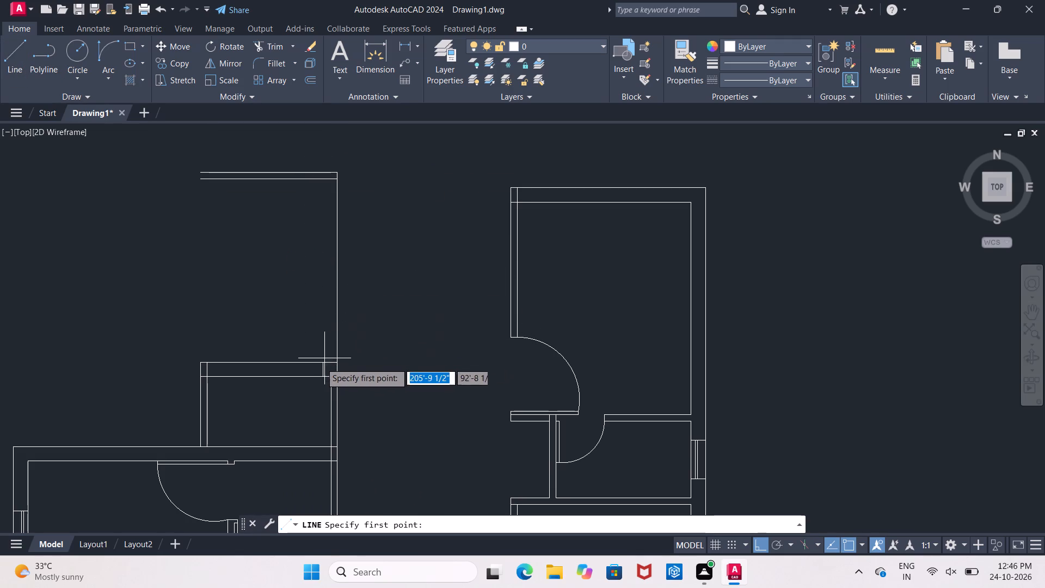
click(323, 363)
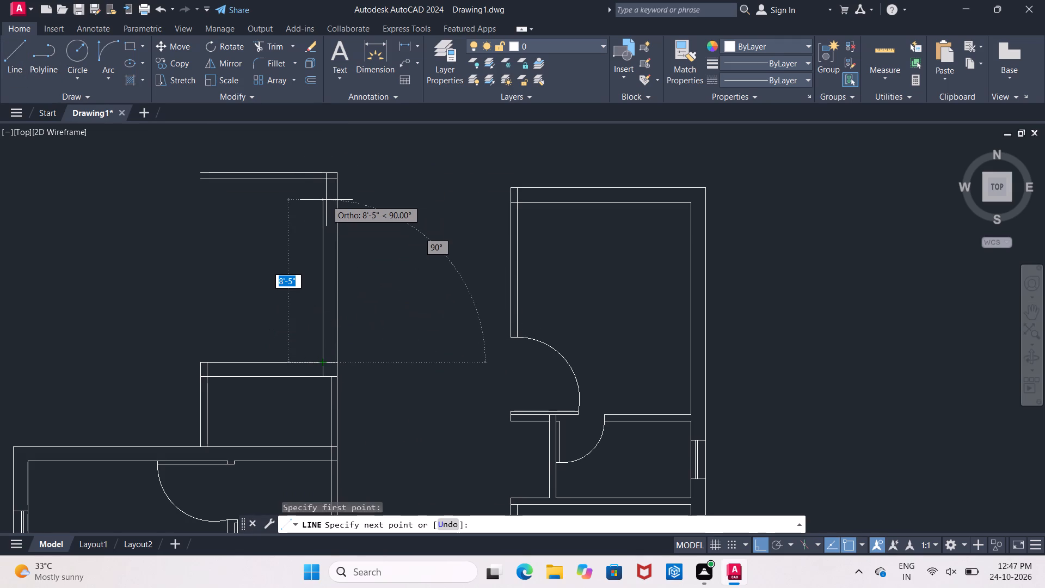
click(299, 156)
key(Escape)
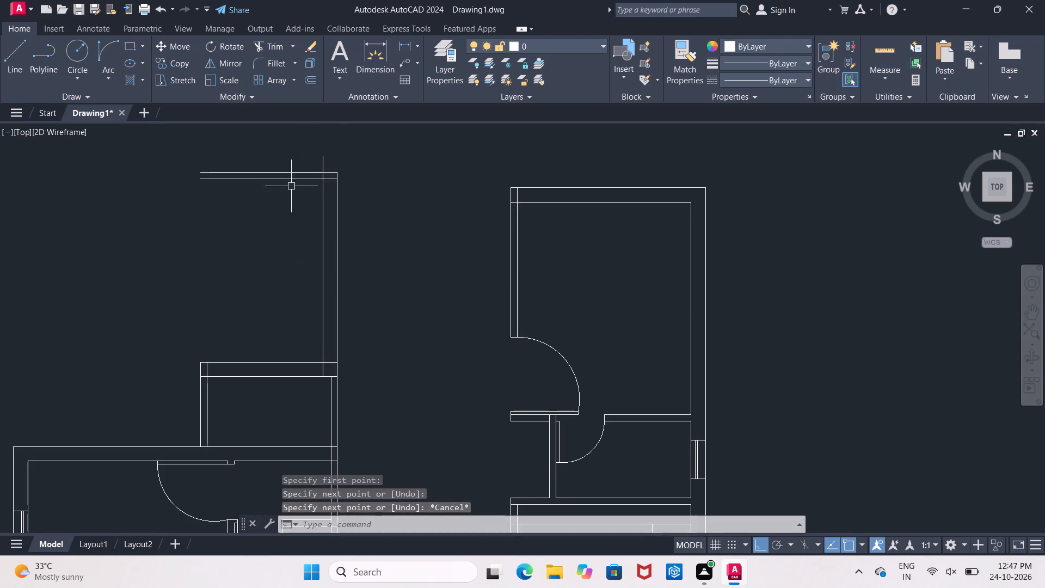
Trim the part of the new inner vertical line that projects above the topmost horizontal wall line.
key(Escape)
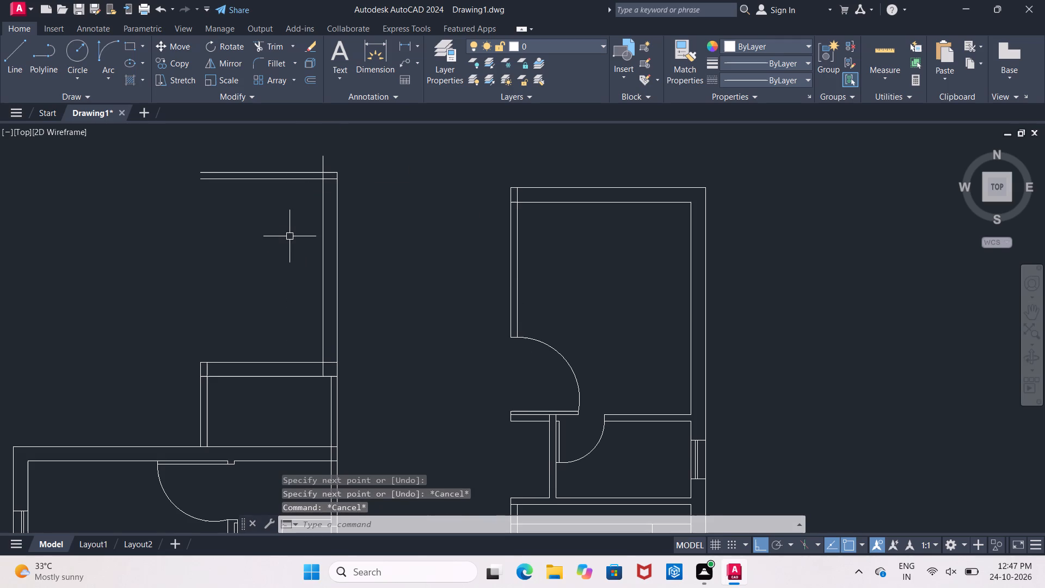
key(r)
key(BackSpace)
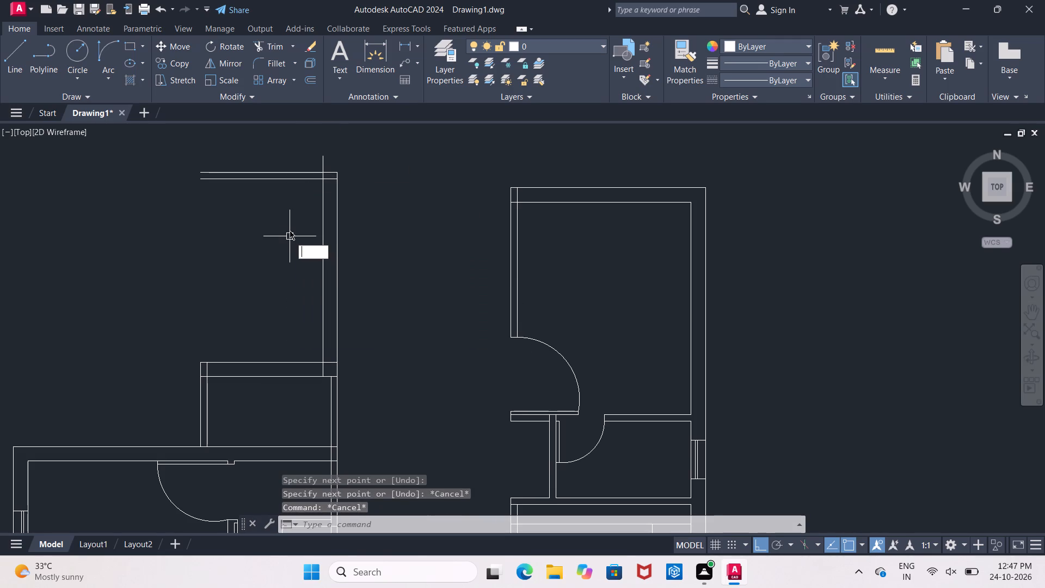
text(tr)
key(space)
key(space)
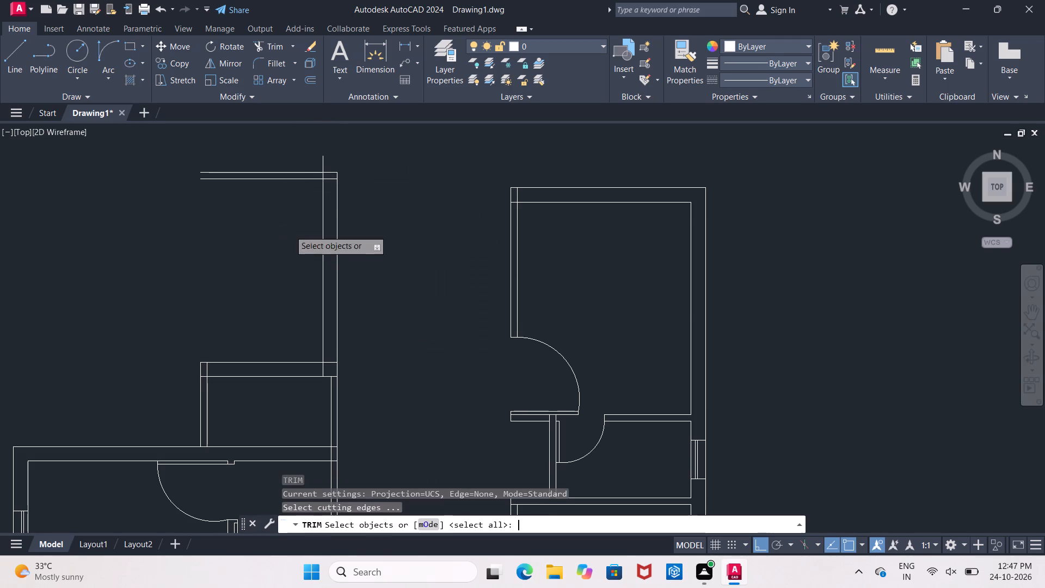
click(321, 158)
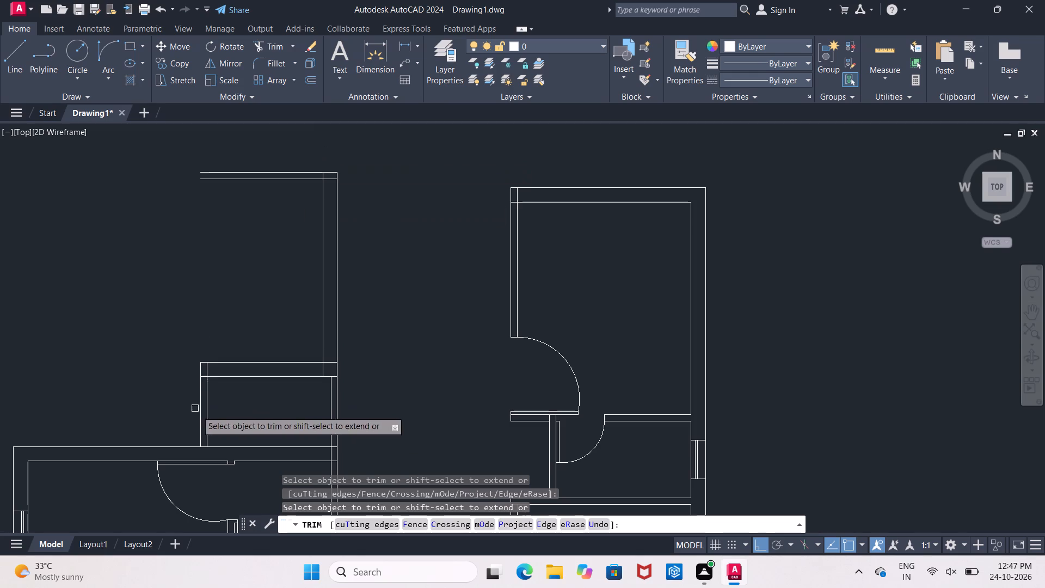
key(Escape)
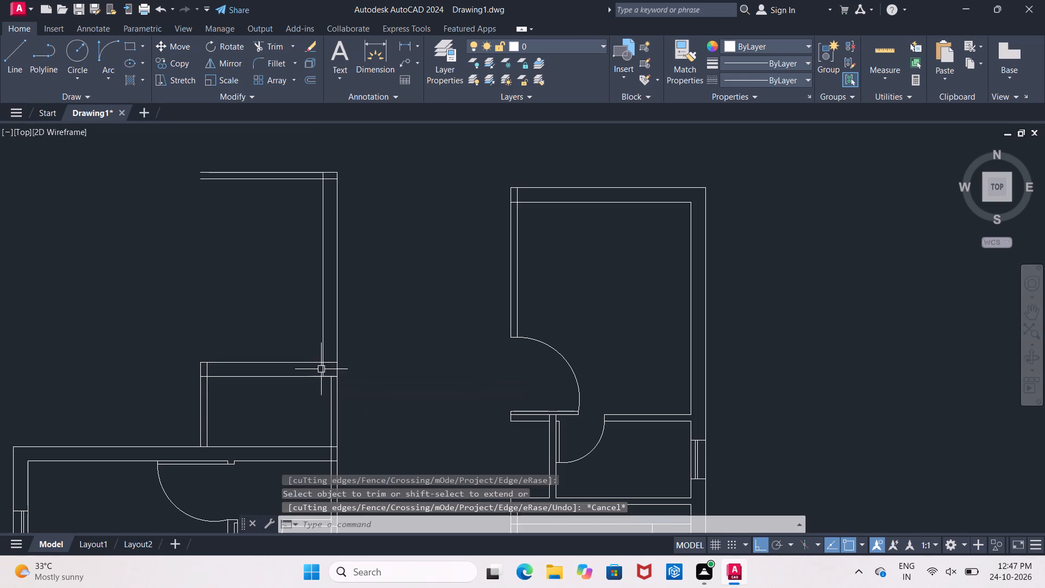
Erase the short vertical corner line between the small room's two top wall lines, near the right end.
click(321, 369)
key(Delete)
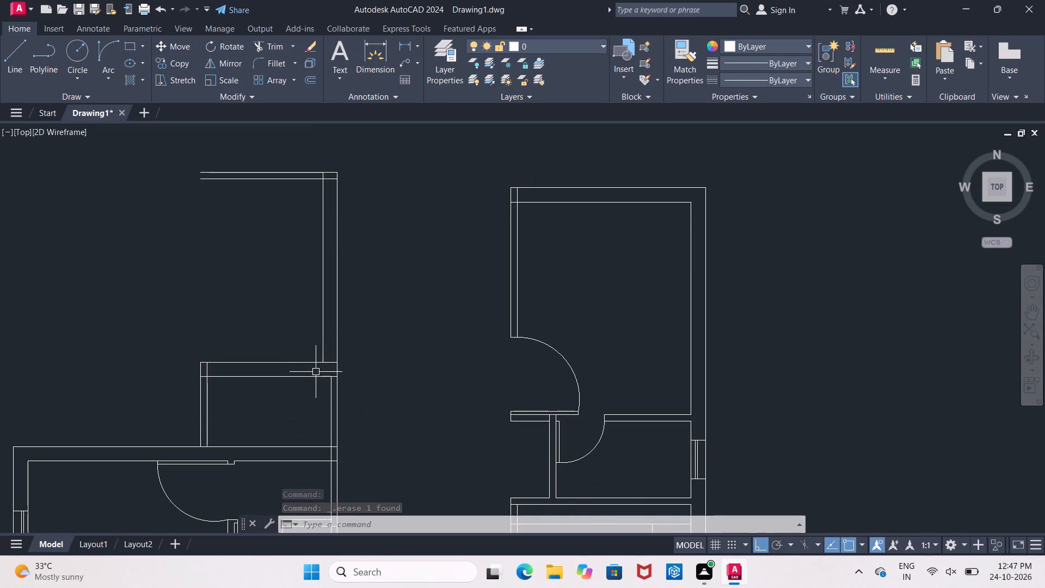
key(Escape)
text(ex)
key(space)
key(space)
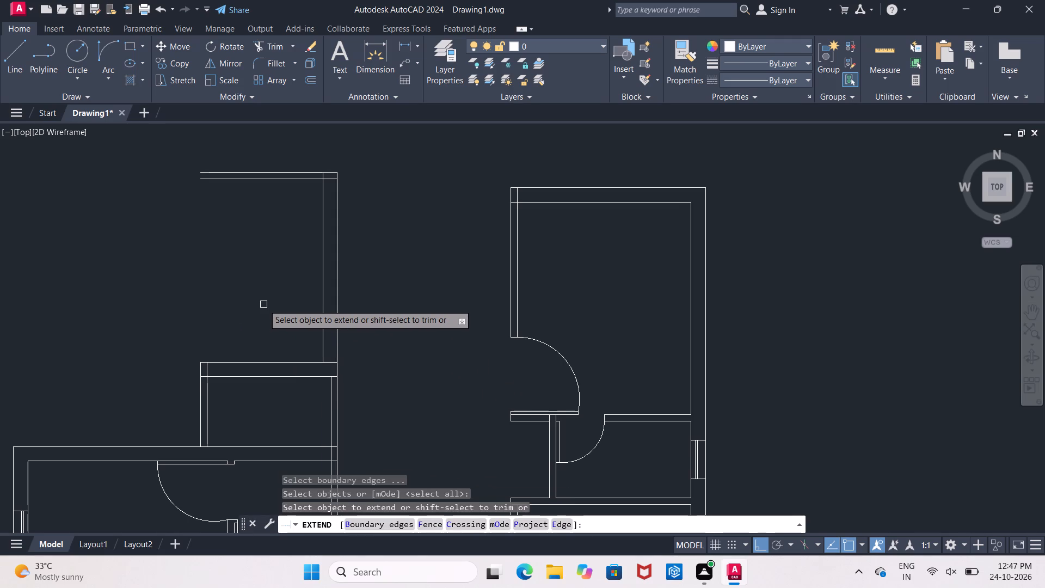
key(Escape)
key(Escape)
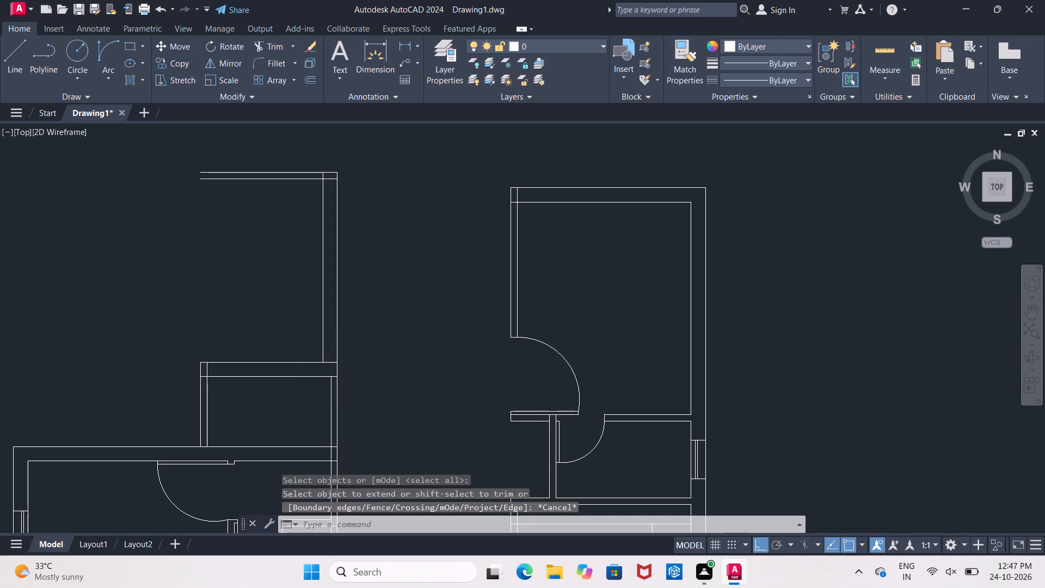
Offset the upper room's inner right-hand vertical line 6' to the left.
key(o)
key(Return)
text(6')
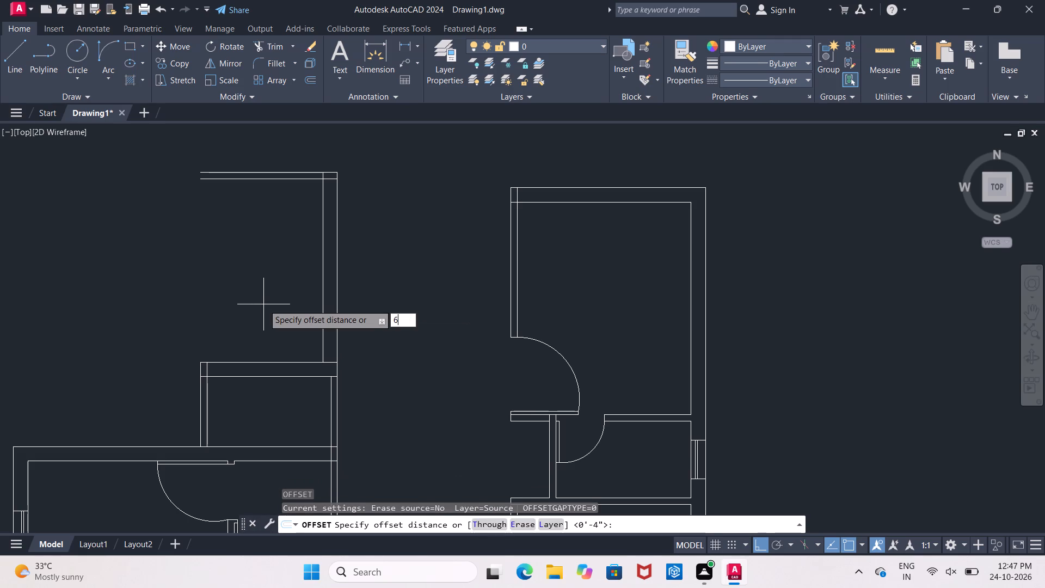
key(Return)
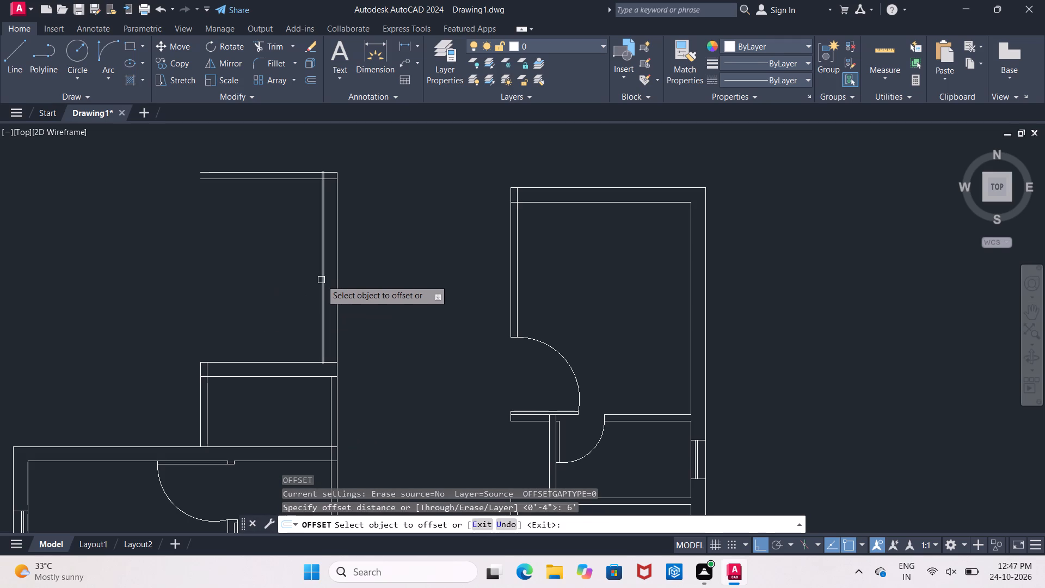
drag(321, 280, 312, 280)
click(284, 278)
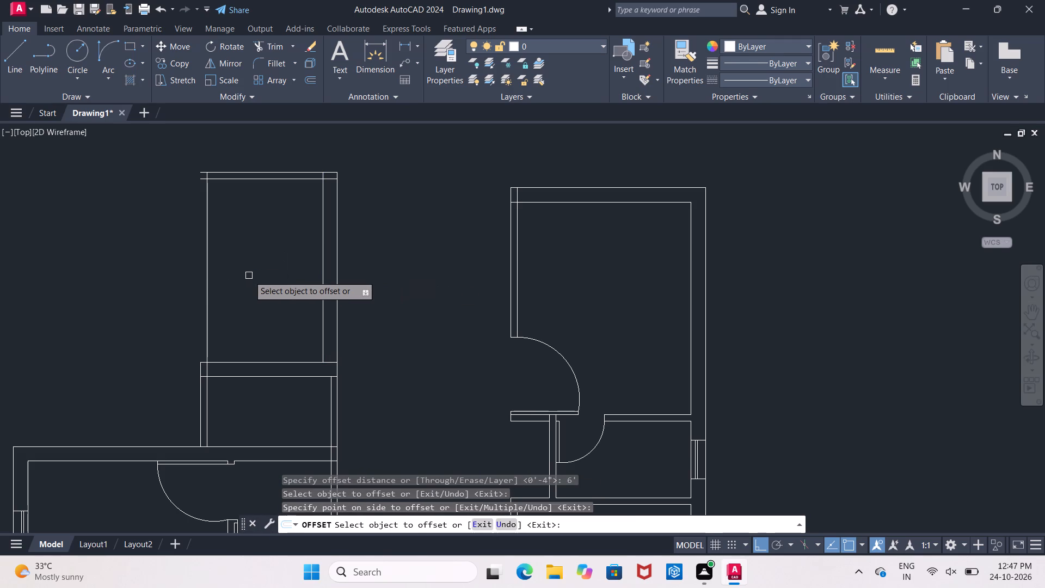
Offset the upper room's new left vertical line 4" outward to form the left wall.
key(Return)
key(Return)
text(4")
key(Return)
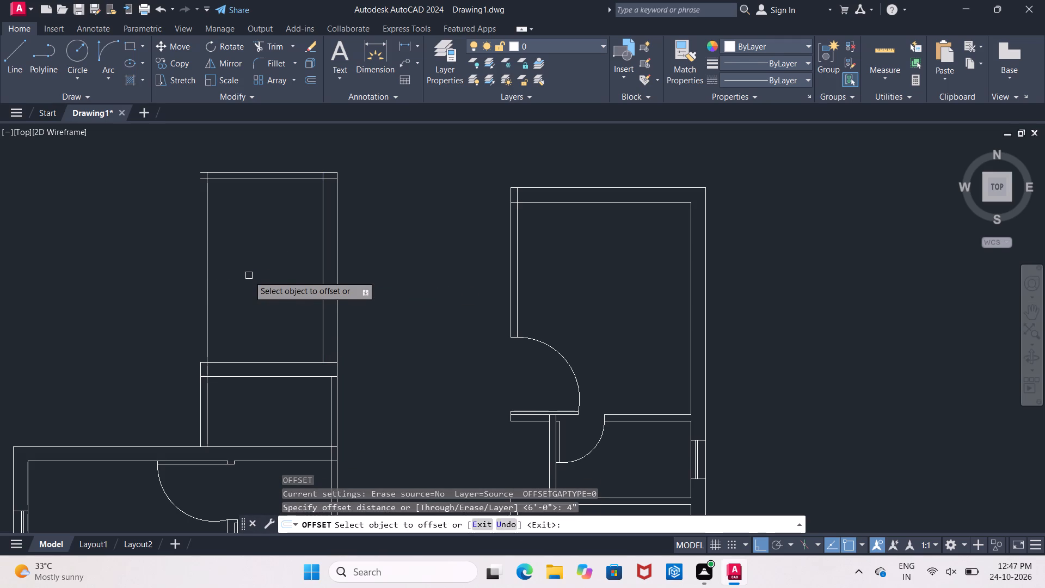
click(206, 292)
click(196, 293)
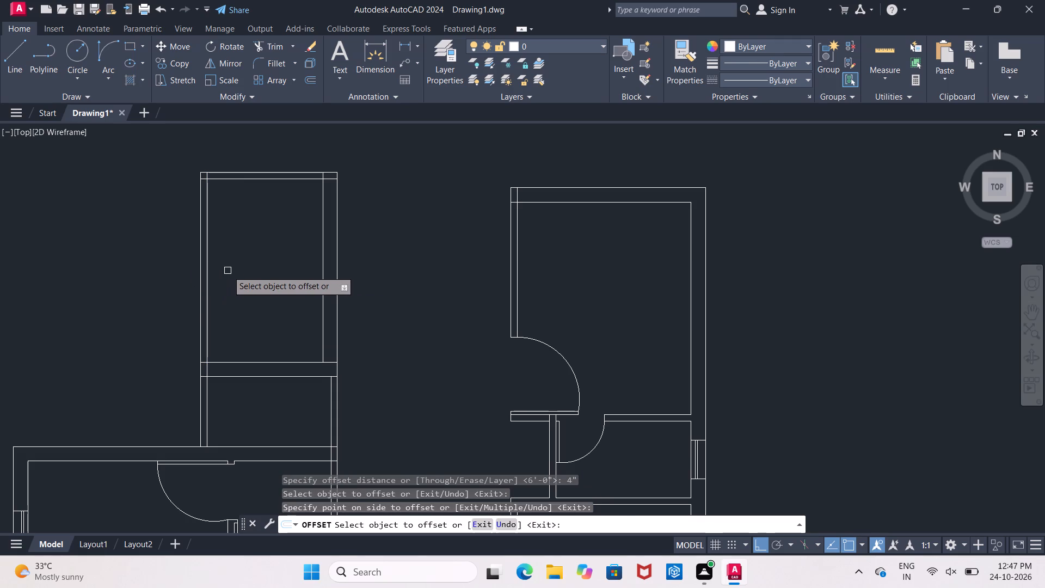
key(Escape)
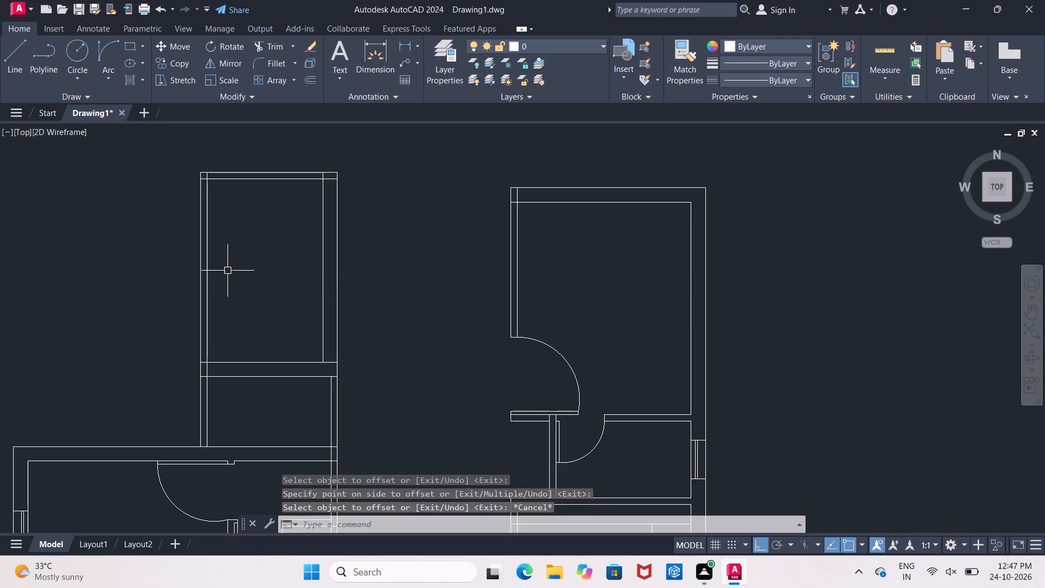
Offset the upper room's inner right wall line and its lower wall line 2' into the room.
key(o)
key(Return)
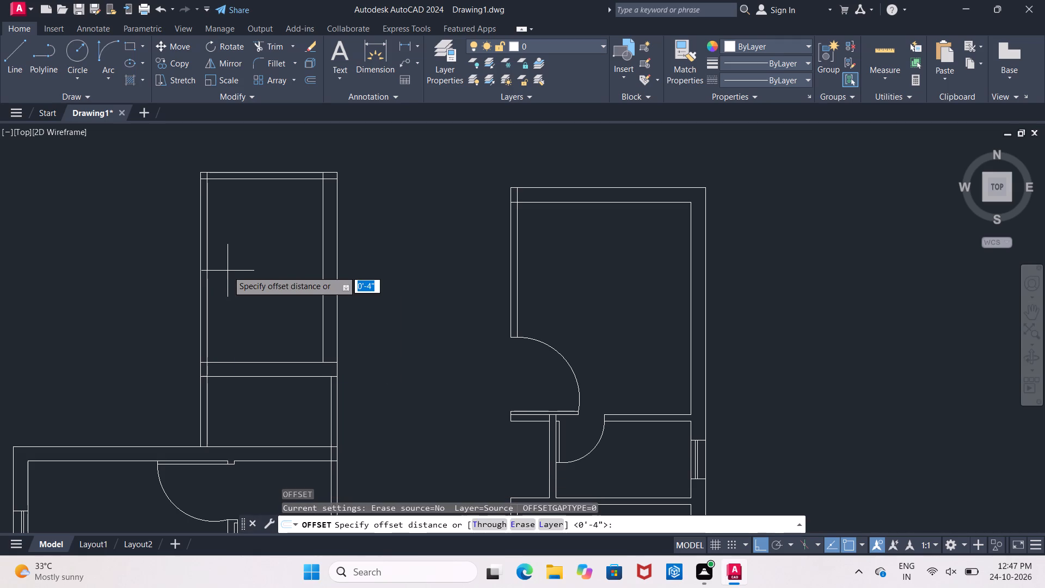
text(2')
key(Return)
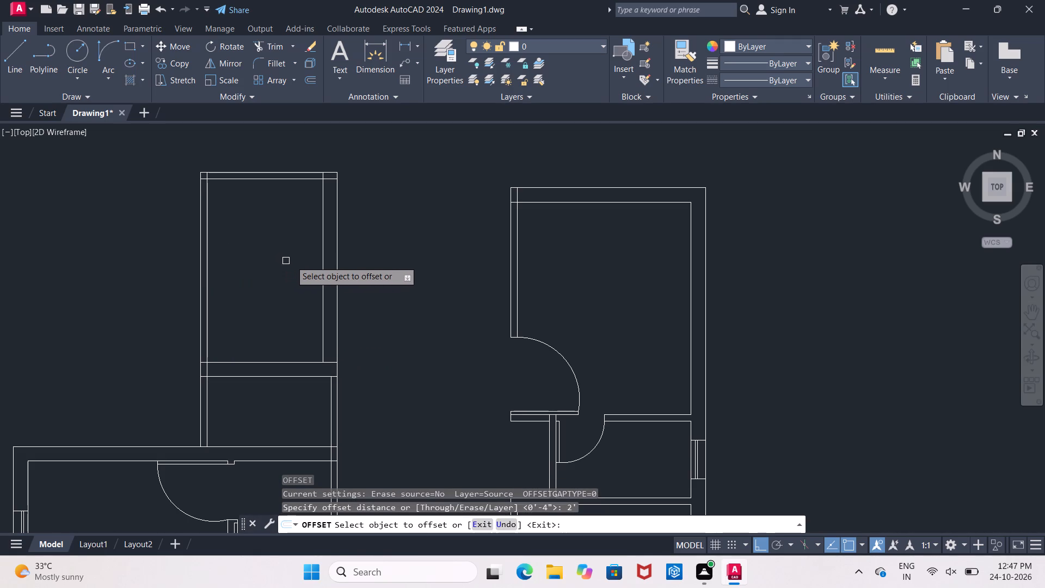
click(324, 235)
click(238, 255)
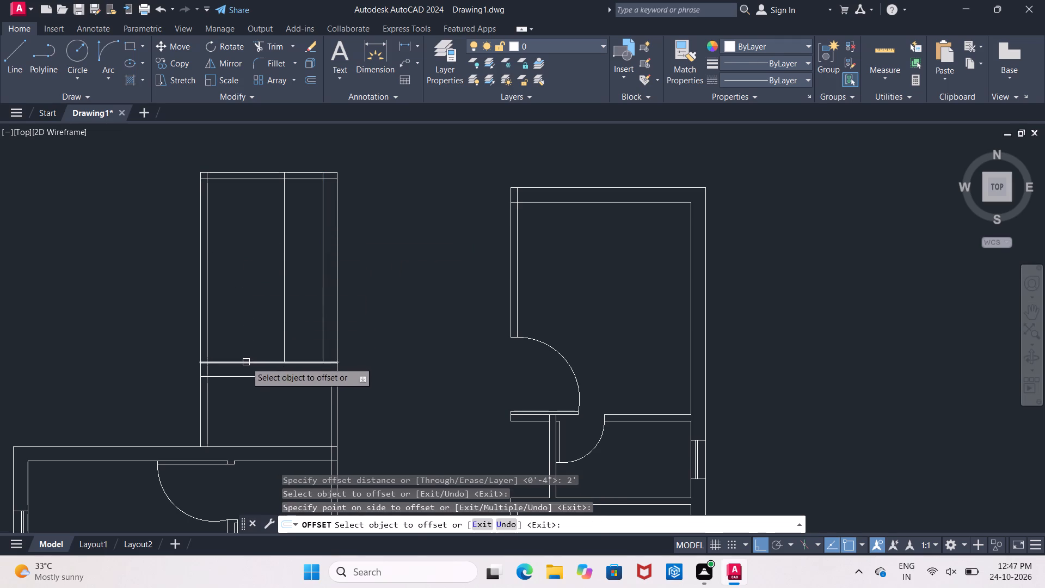
click(246, 362)
click(248, 300)
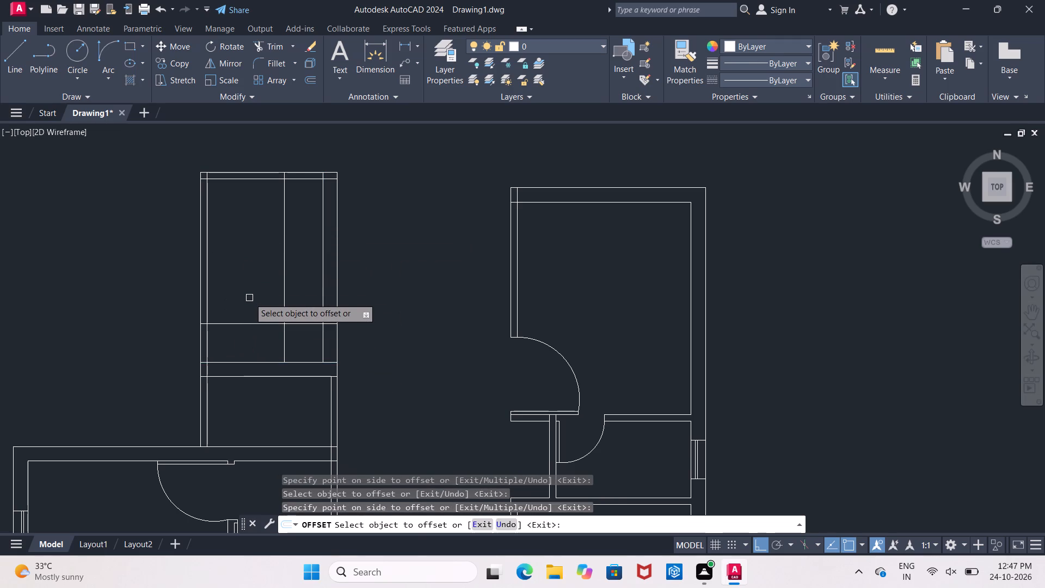
key(Escape)
Trim the two 2' offset lines at their crossing and inside the left and top walls to leave an L-shape.
text(tr)
key(space)
key(space)
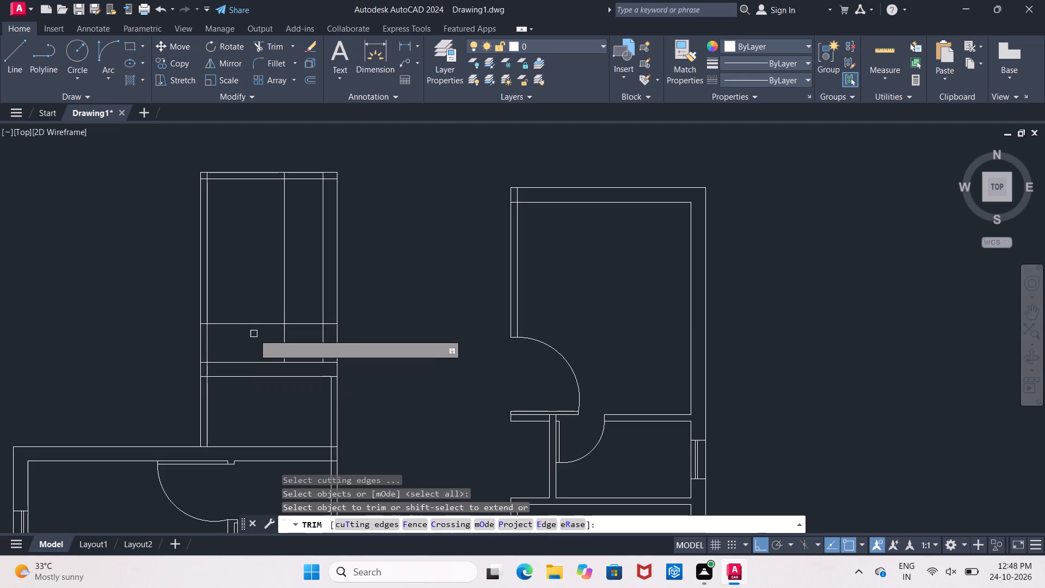
click(283, 345)
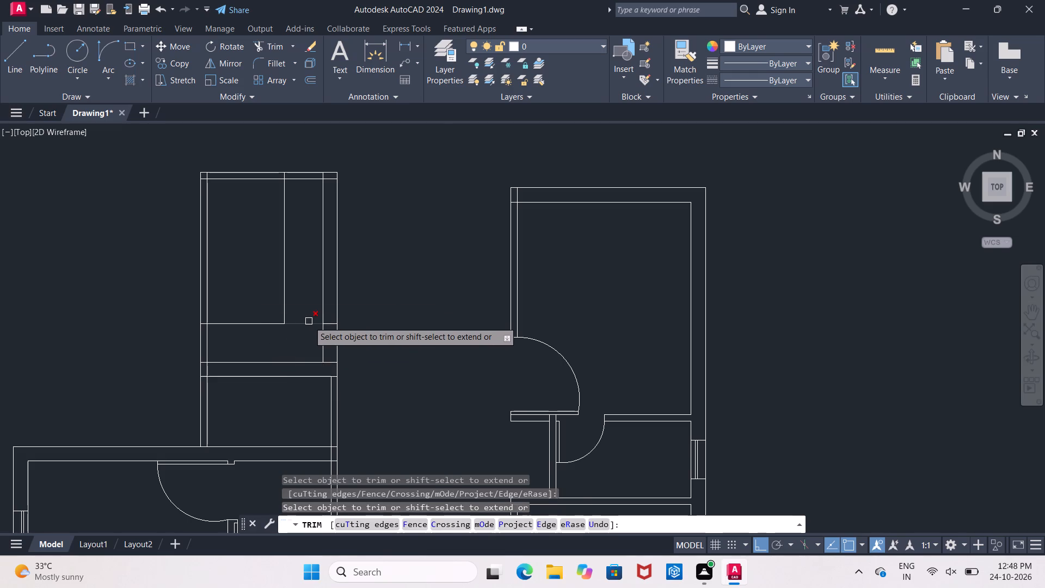
click(309, 321)
scroll(334, 324, up, 1)
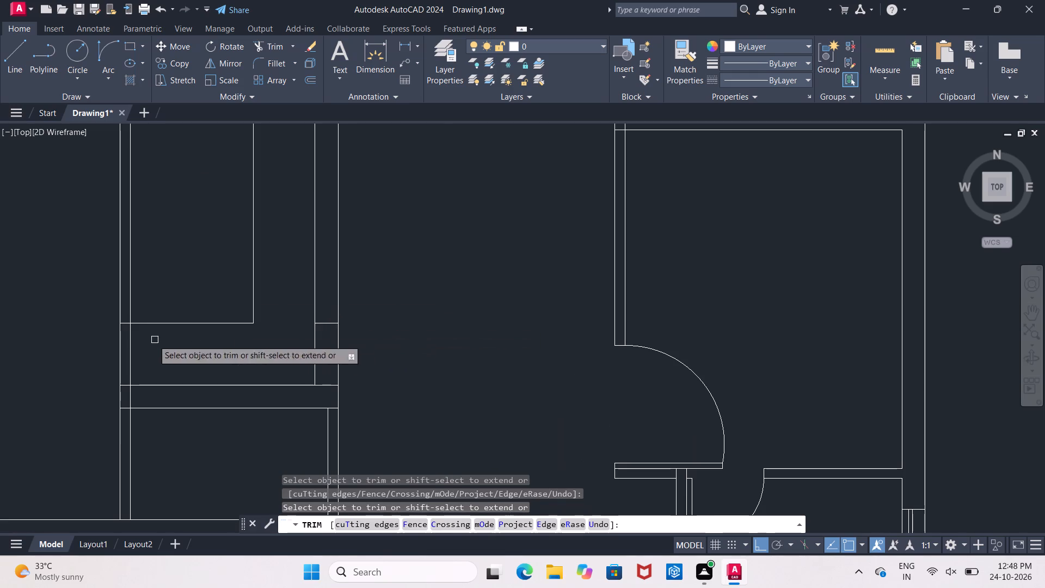
click(124, 323)
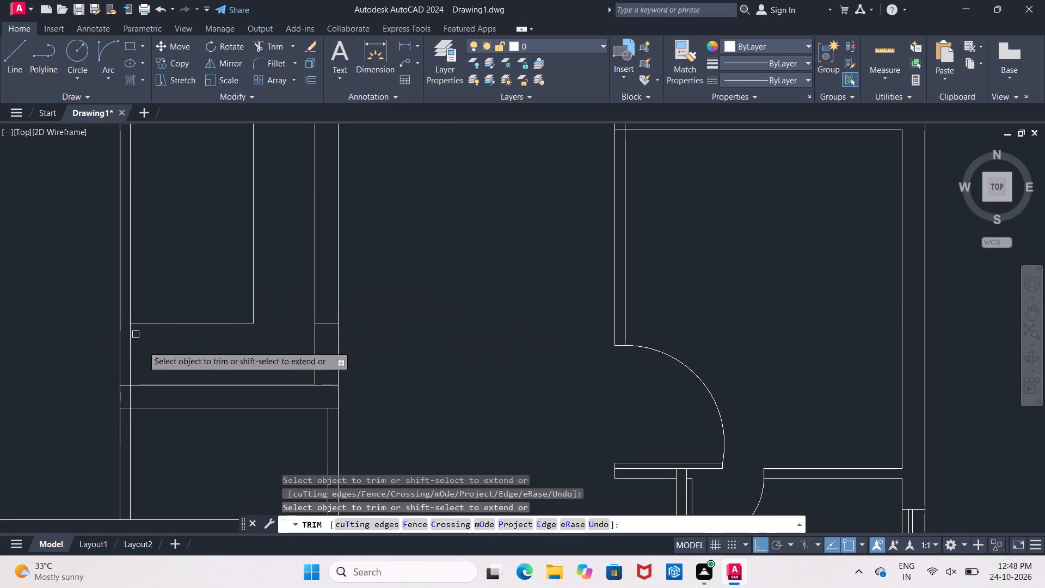
scroll(189, 330, down, 2)
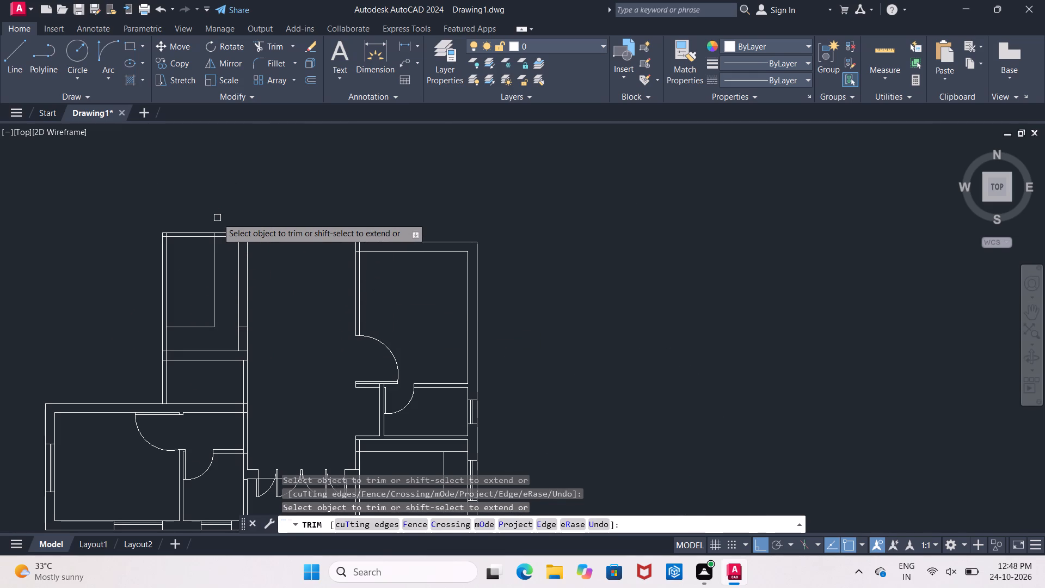
scroll(217, 218, up, 2)
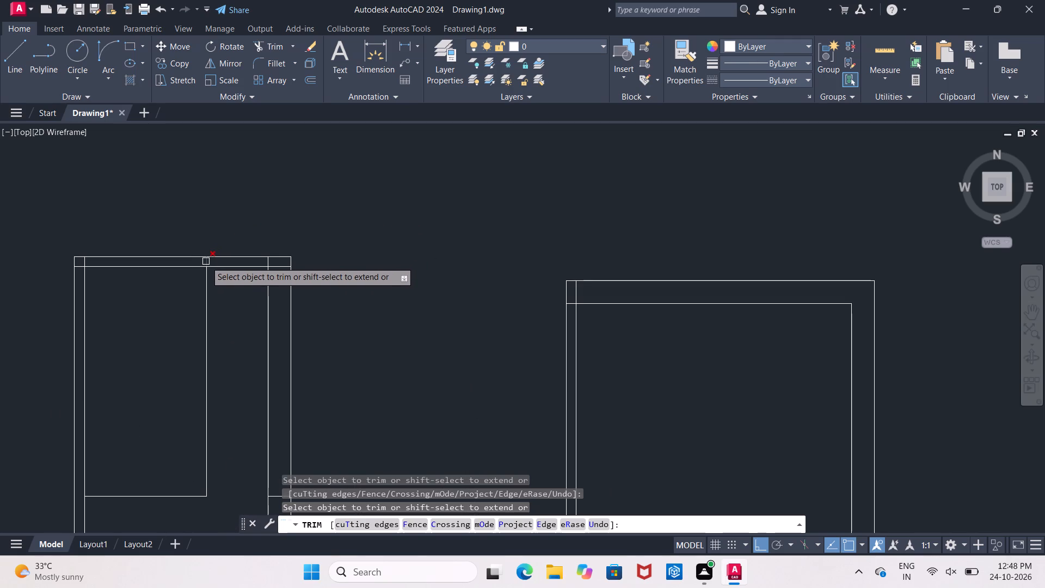
click(206, 261)
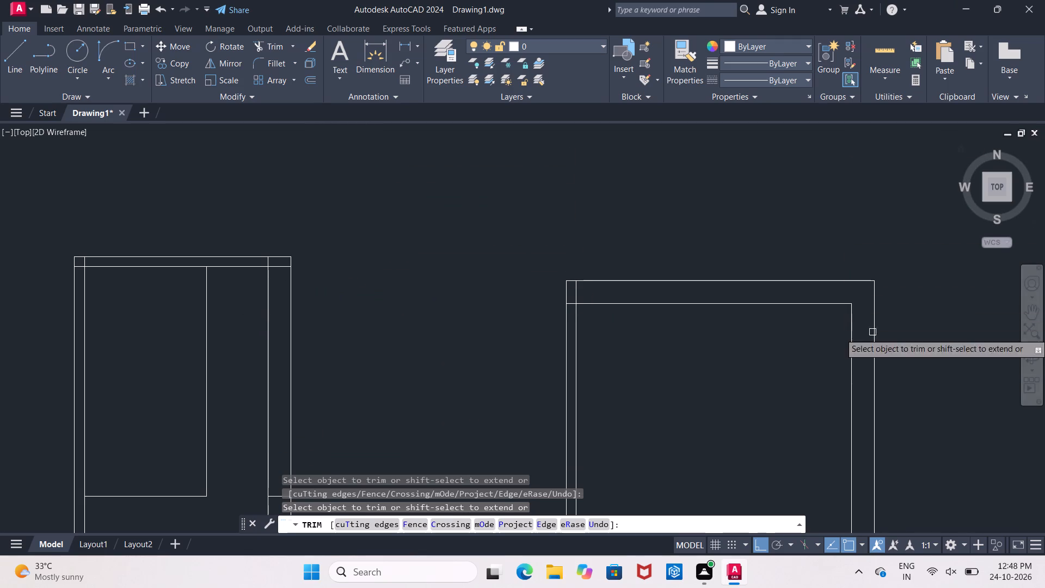
Extend both top wall lines of the right-hand room leftward to the upper left room's outer right wall line.
shift+click(603, 279)
shift+click(610, 305)
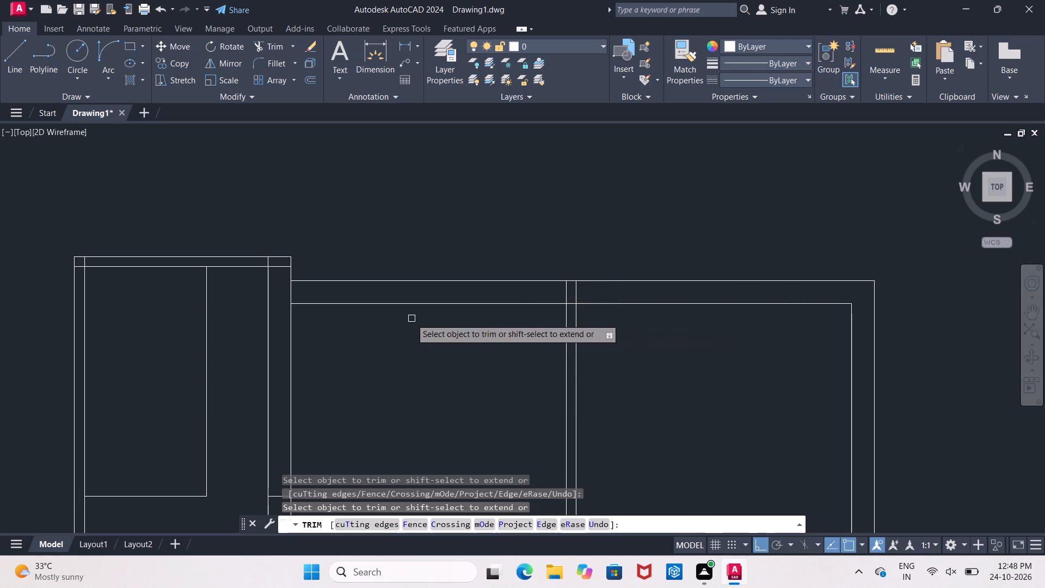
key(Escape)
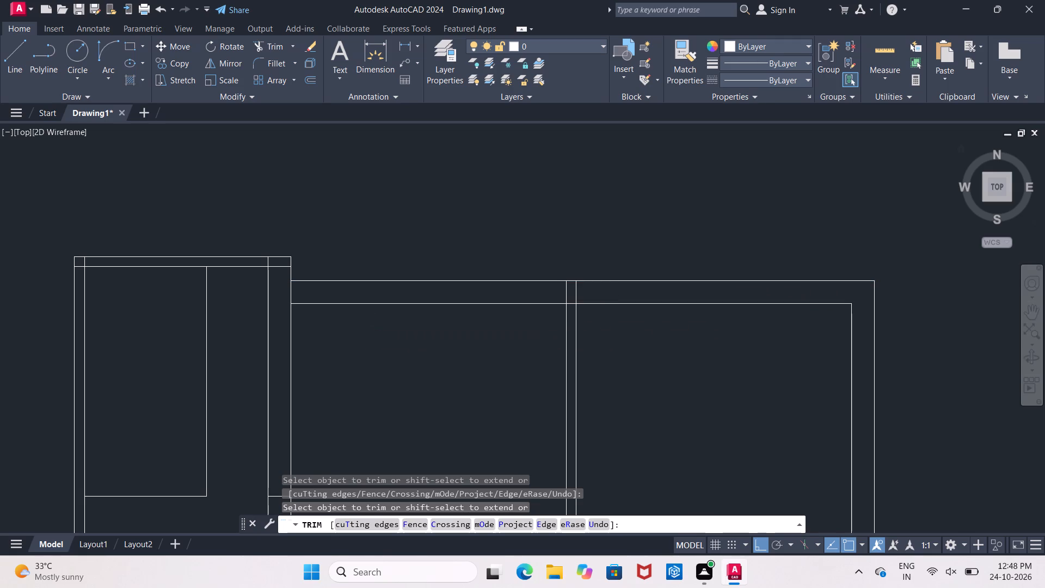
Offset the upper left room's outer right wall line 2" to the right.
key(o)
key(Return)
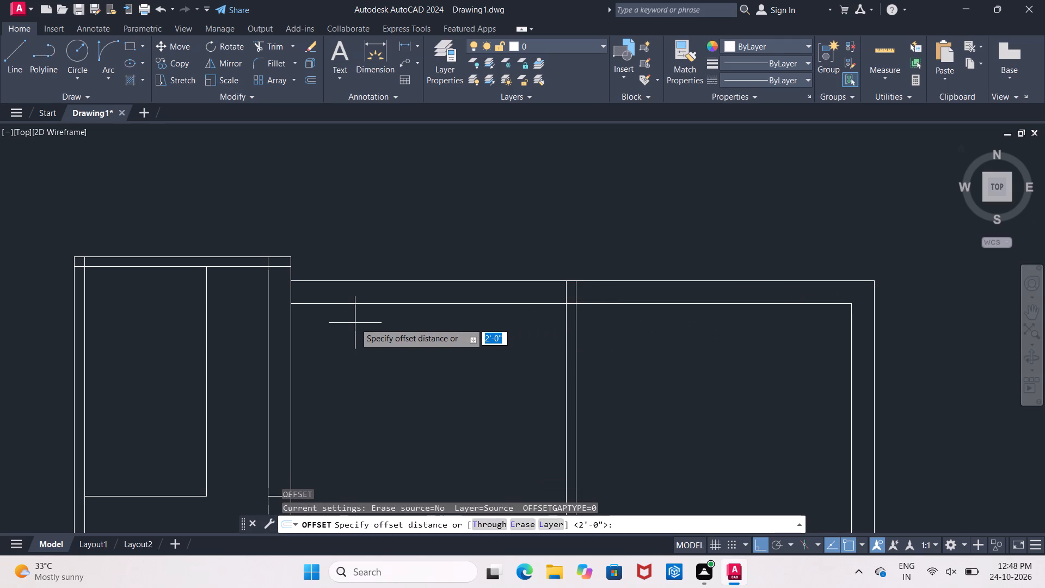
key(2)
key(shift+quotedbl)
key(Return)
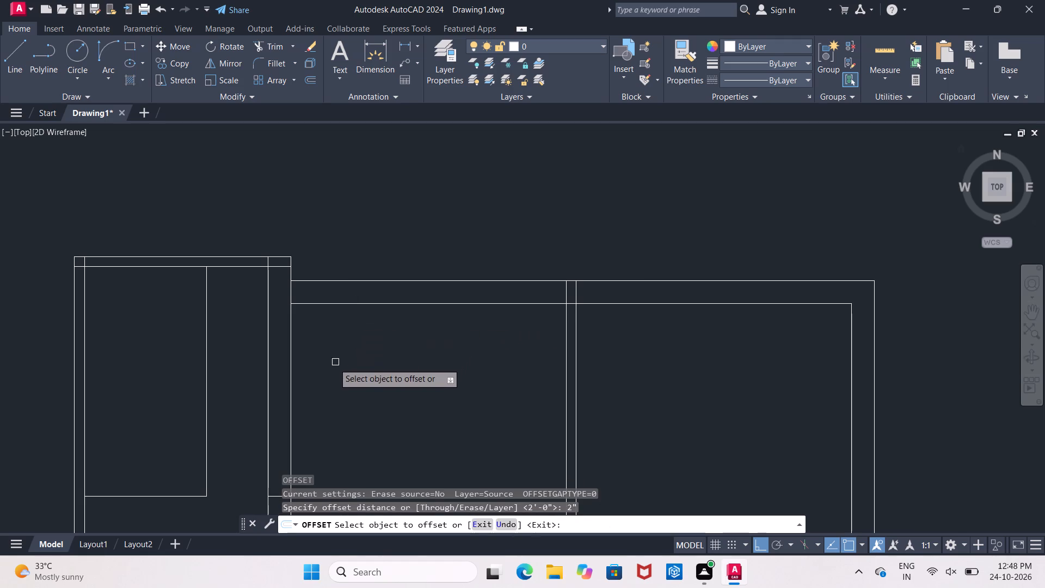
click(293, 366)
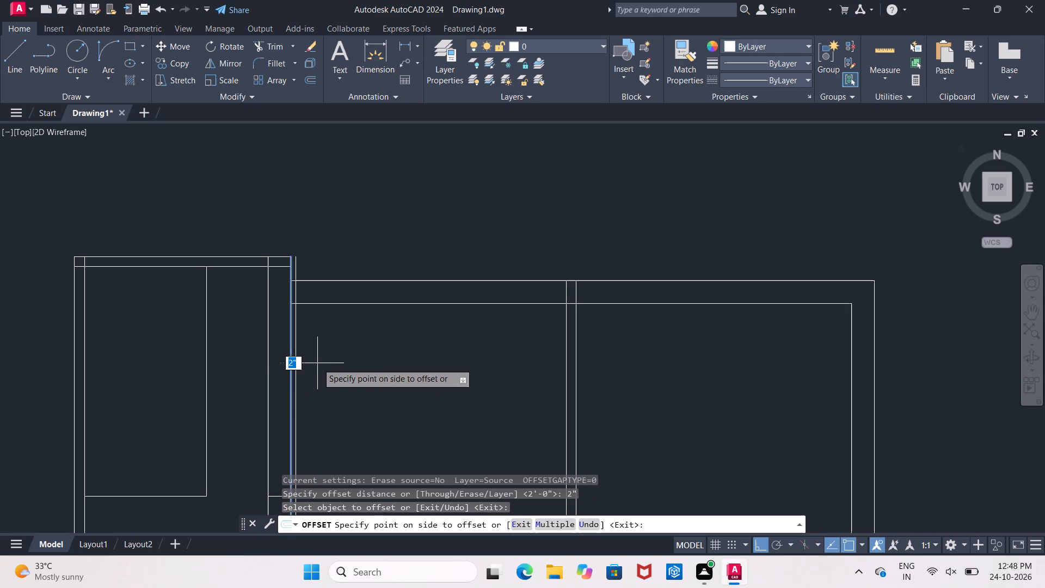
click(319, 363)
key(Return)
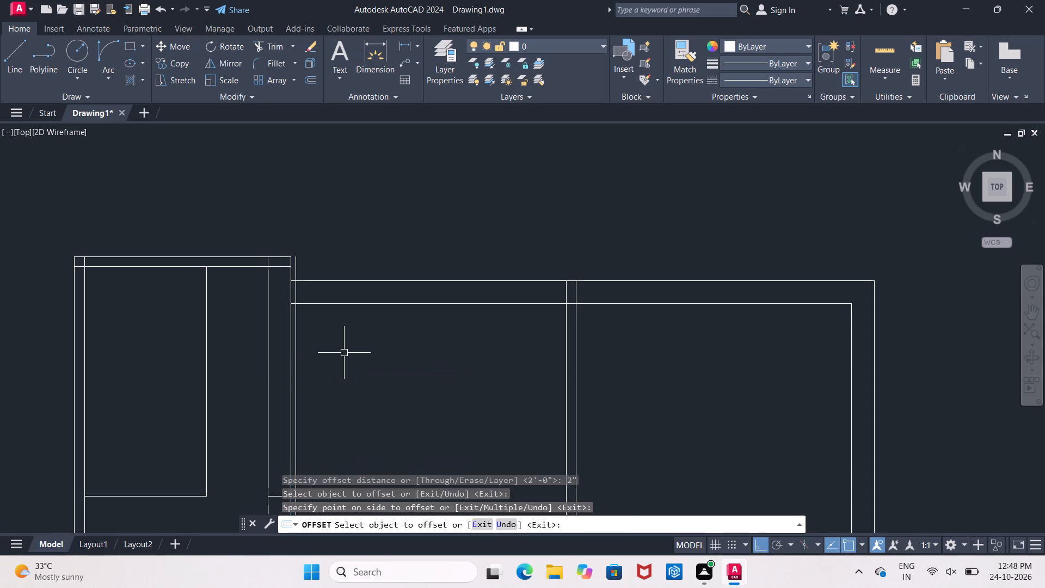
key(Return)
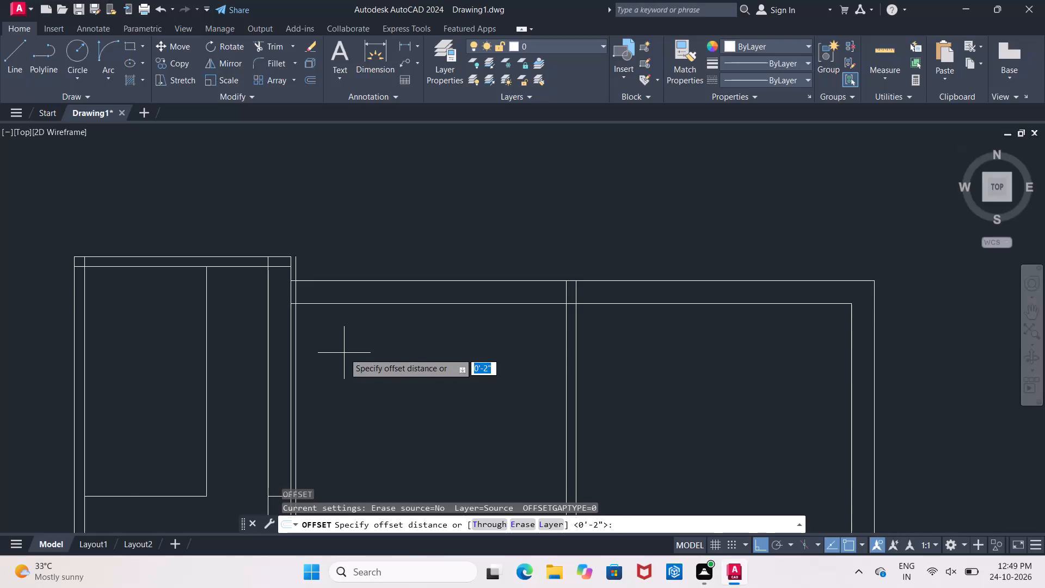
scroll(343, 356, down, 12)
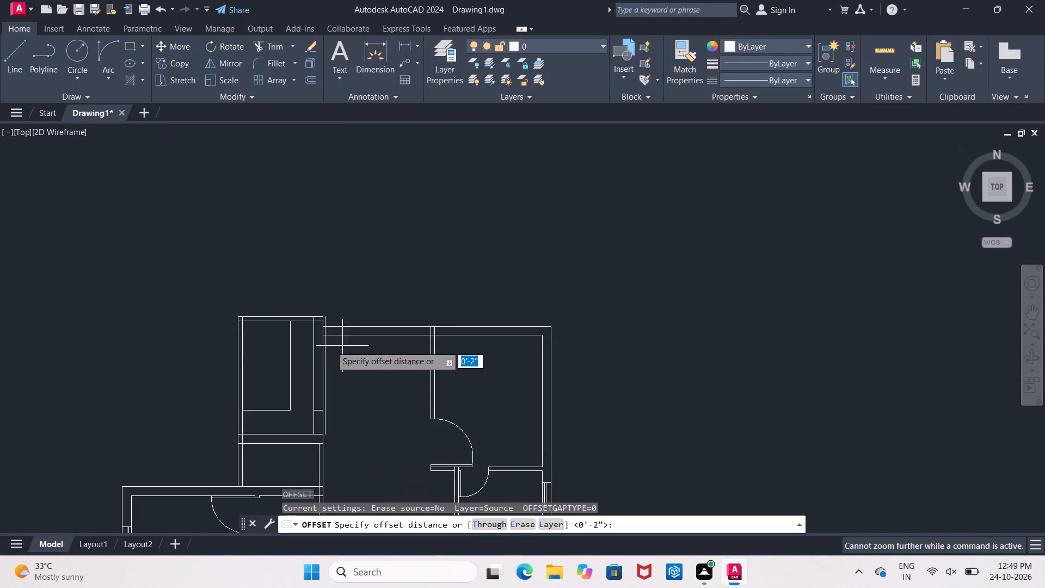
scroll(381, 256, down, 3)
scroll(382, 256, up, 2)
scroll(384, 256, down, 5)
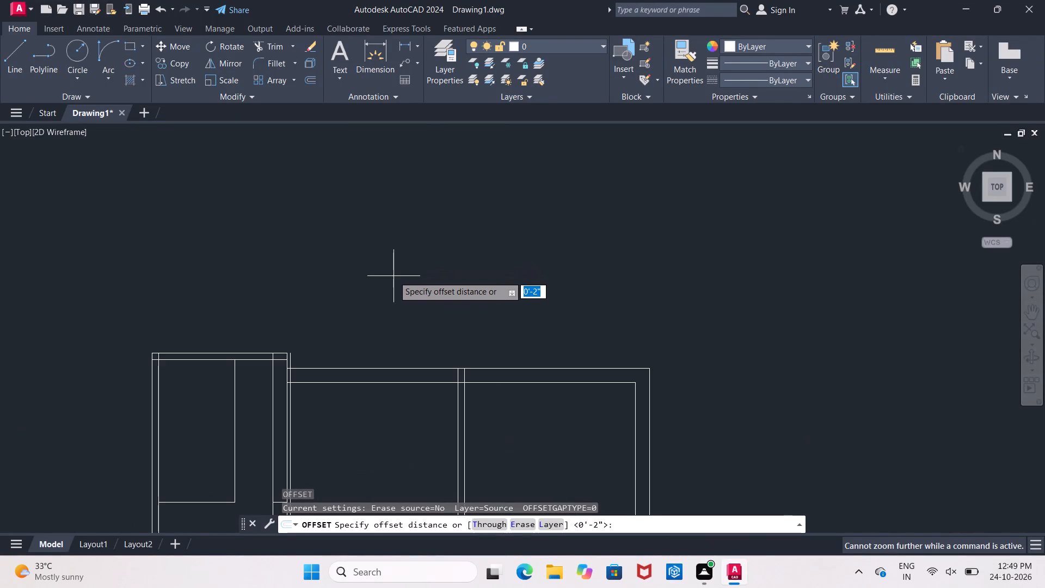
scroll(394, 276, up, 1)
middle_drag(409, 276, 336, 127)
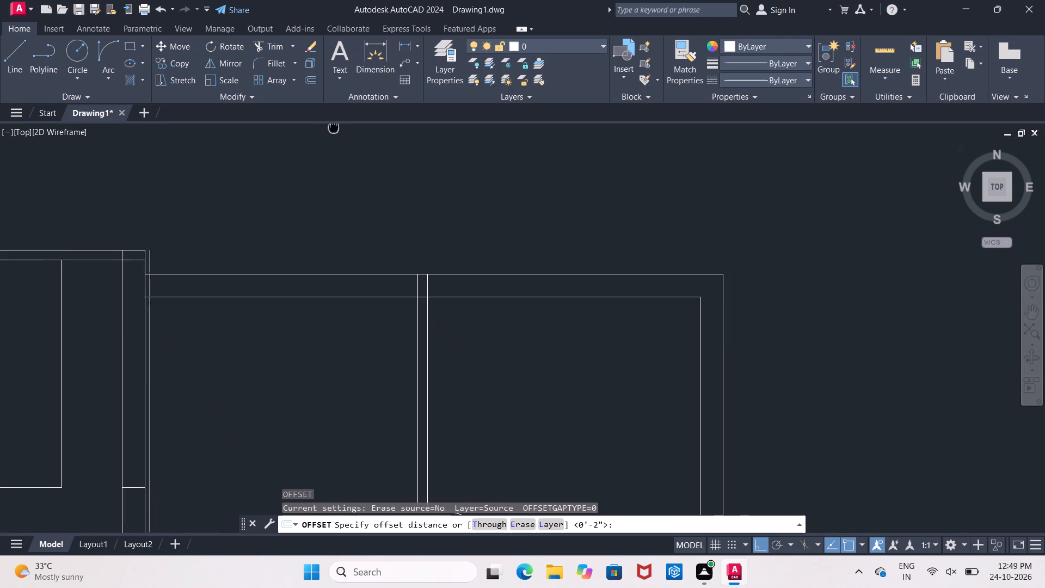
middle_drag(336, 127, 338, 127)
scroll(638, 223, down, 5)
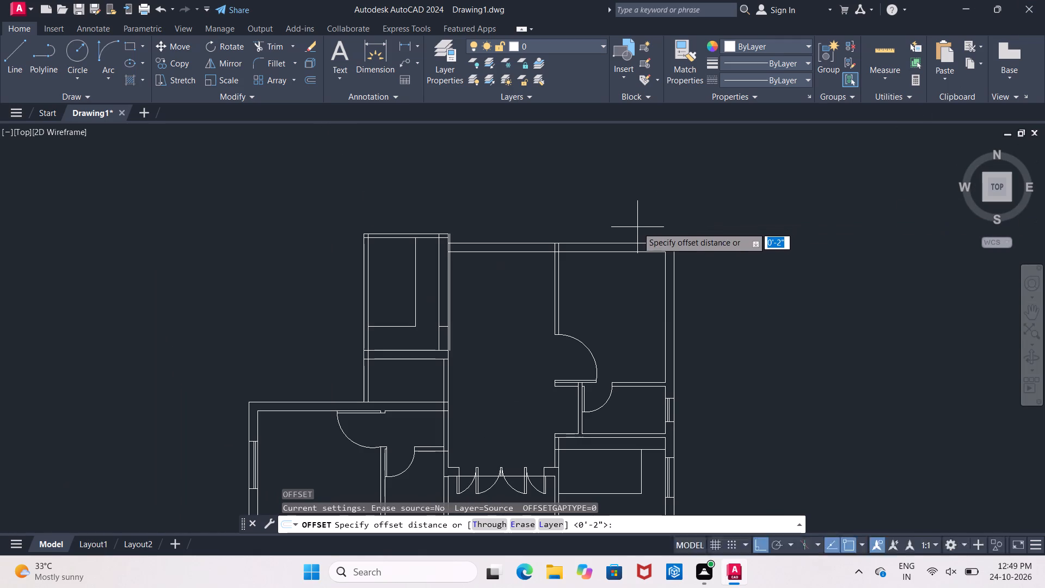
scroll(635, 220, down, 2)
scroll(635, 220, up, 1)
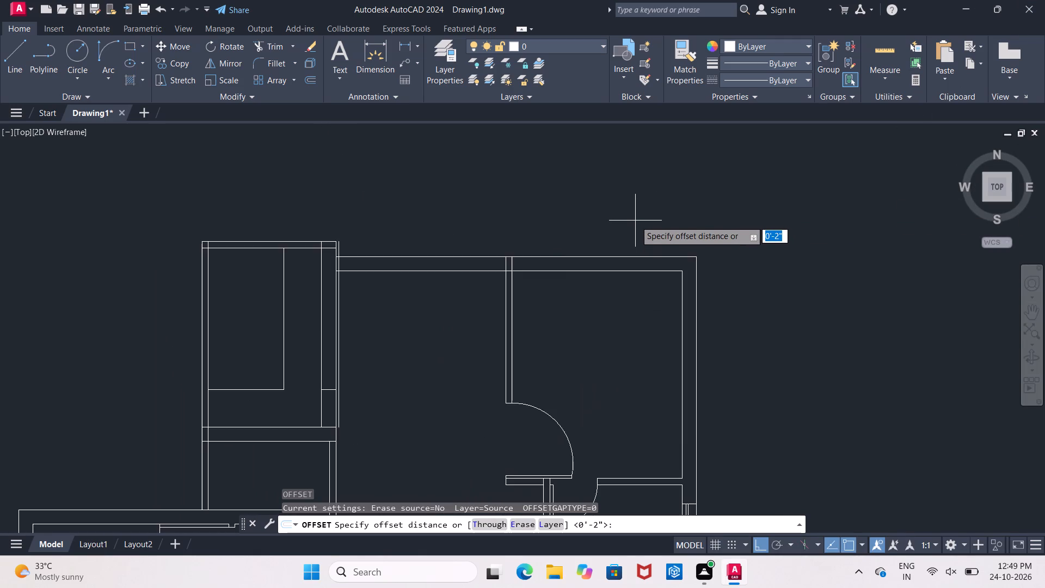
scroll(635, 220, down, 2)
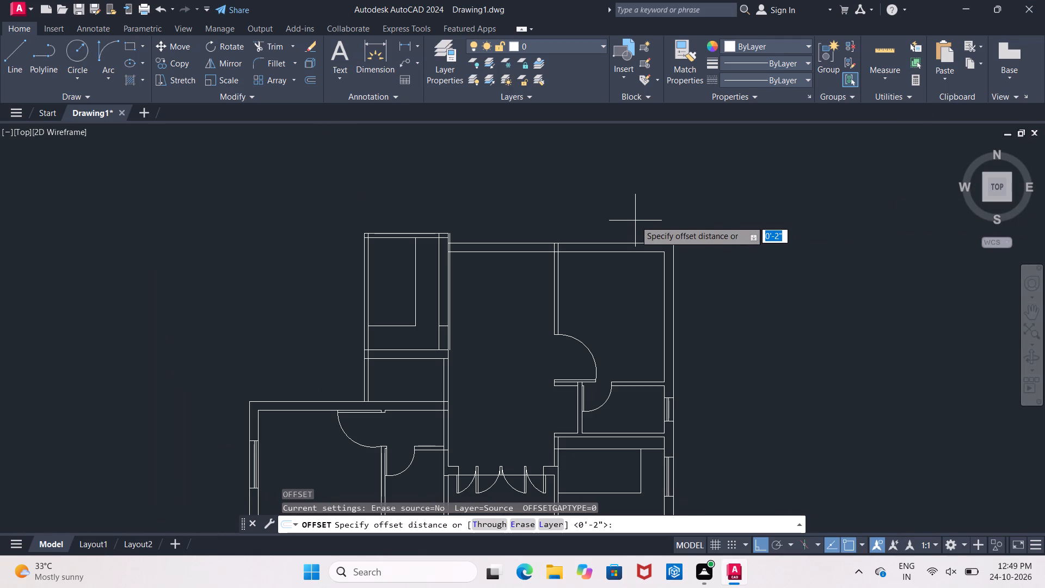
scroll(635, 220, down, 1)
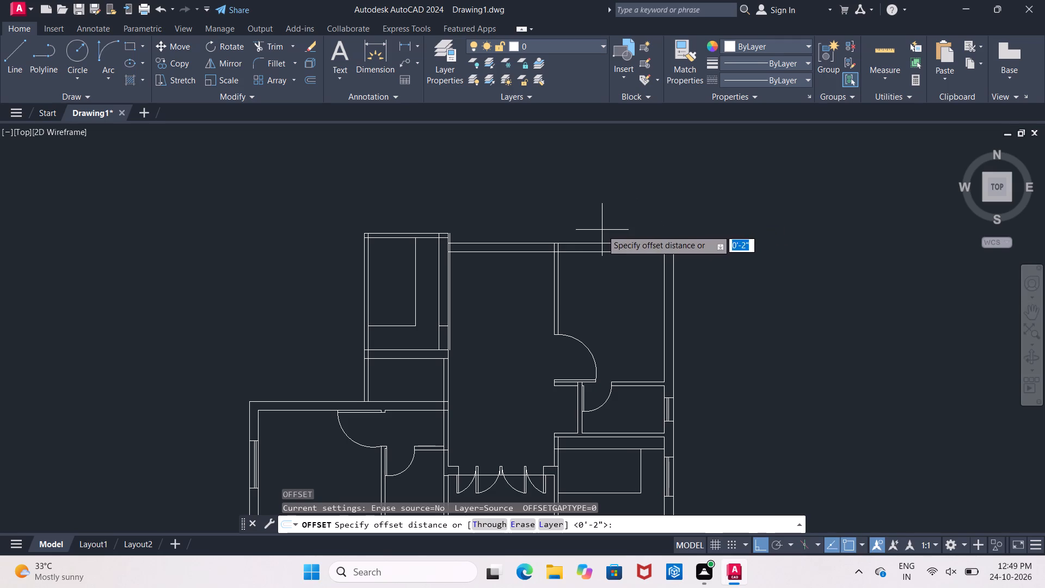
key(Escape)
Trim the upper end of the 2" offset line where it projects above the outer top wall line.
scroll(601, 230, down, 2)
middle_drag(601, 234, 571, 200)
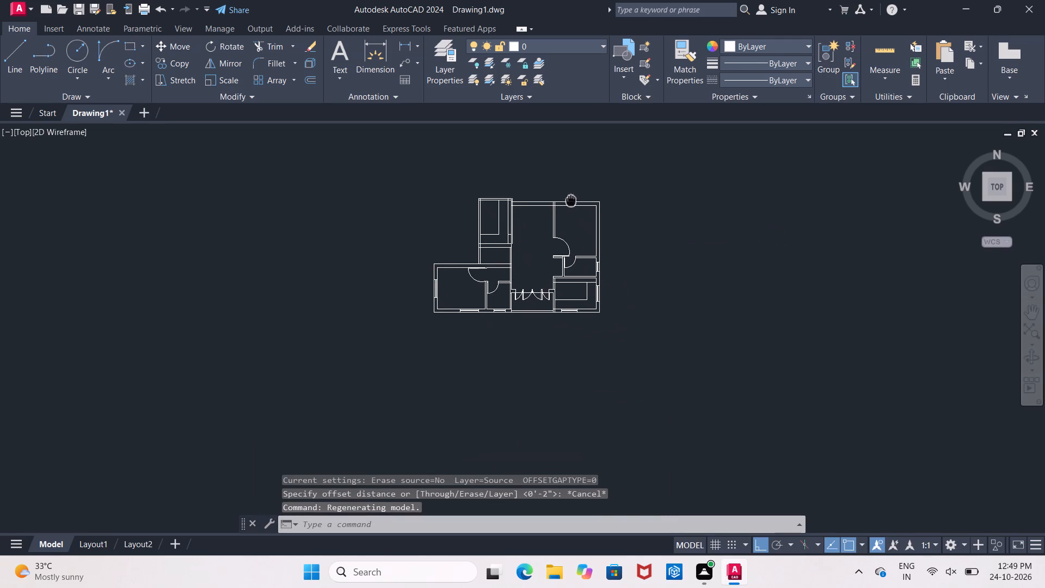
middle_drag(571, 200, 571, 199)
scroll(513, 194, up, 3)
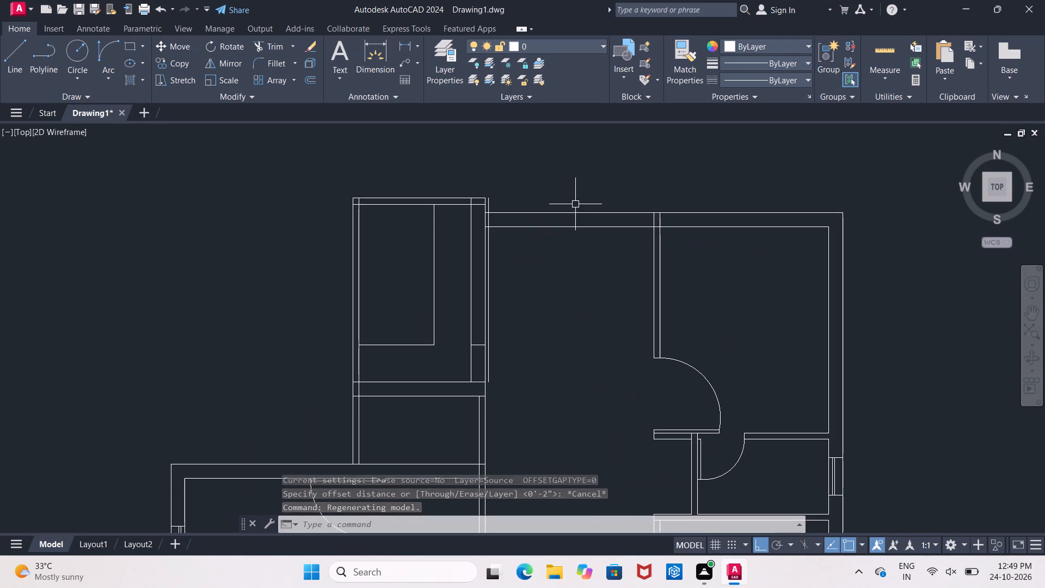
scroll(575, 204, up, 1)
middle_drag(575, 204, 529, 213)
key(Escape)
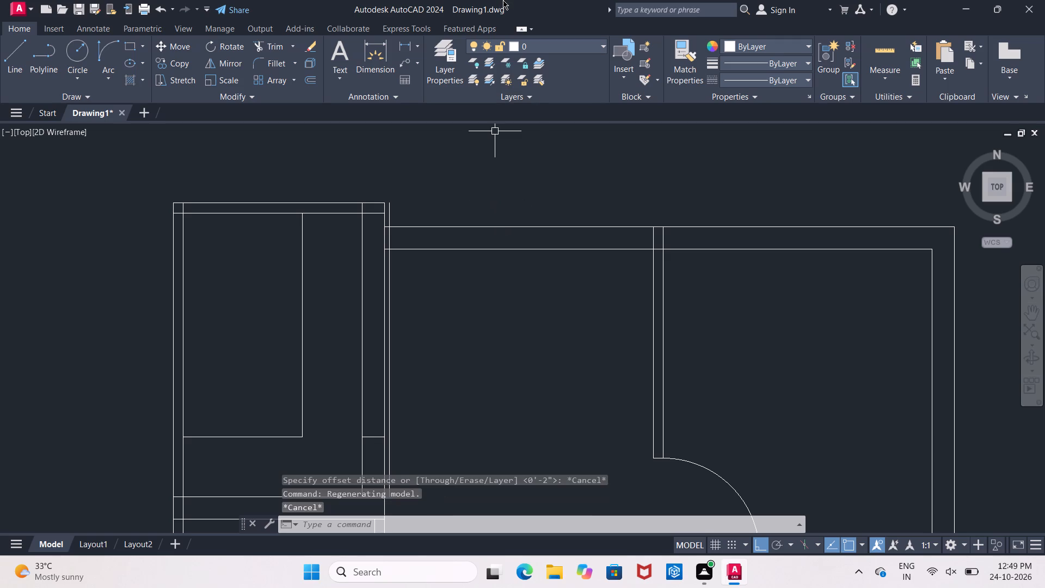
text(tr)
key(space)
key(space)
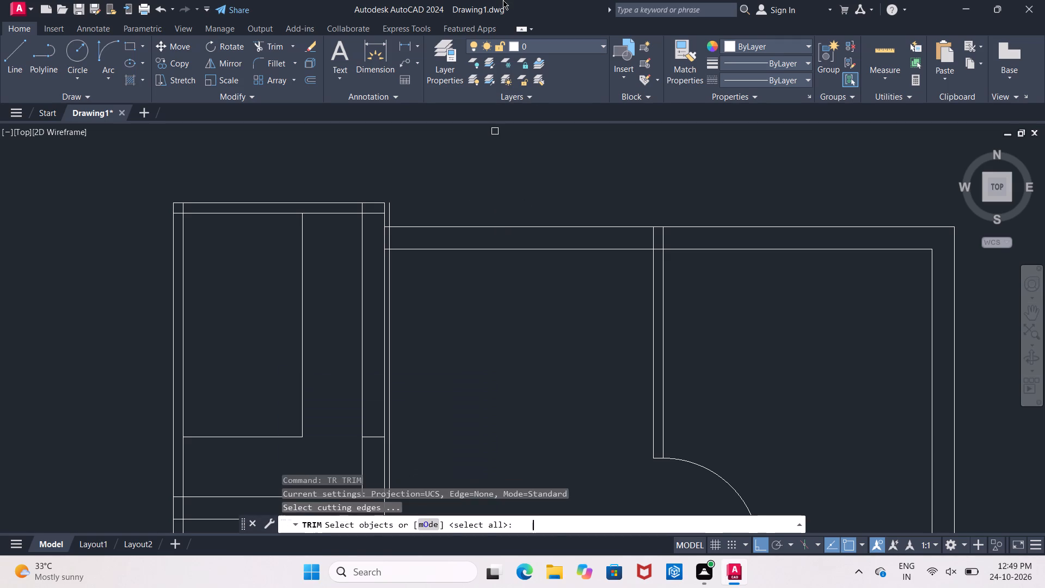
click(386, 208)
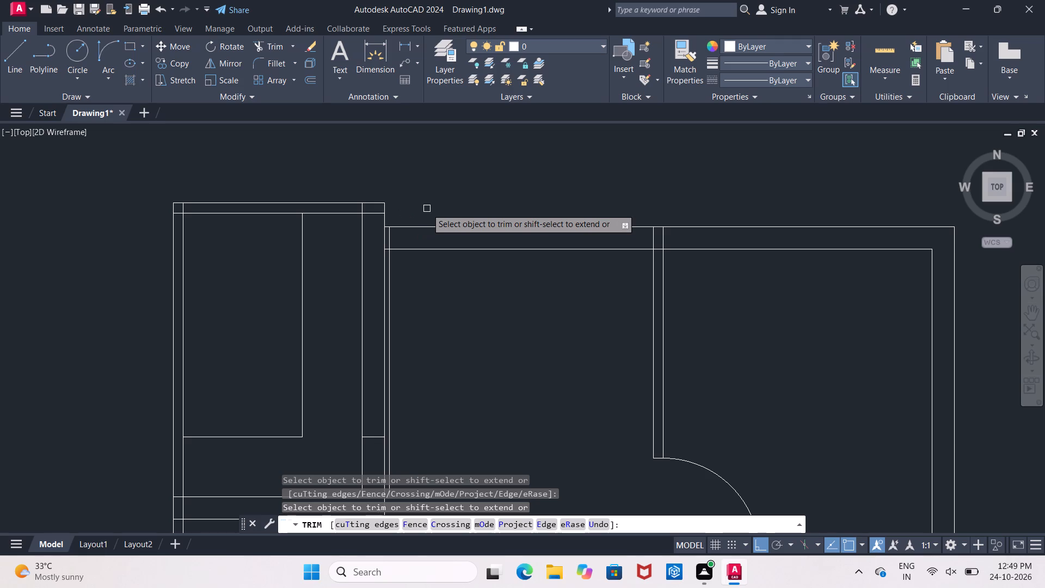
key(Escape)
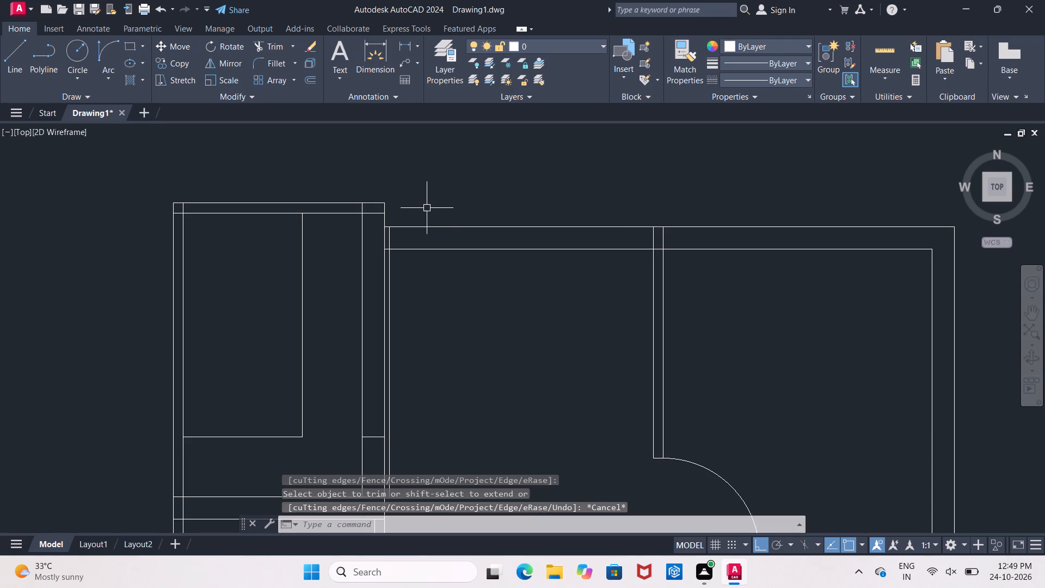
Offset the upper left room's outer right wall line 4' to the right and the adjoining outer top wall line 4' down.
key(o)
key(Return)
text(4')
key(Return)
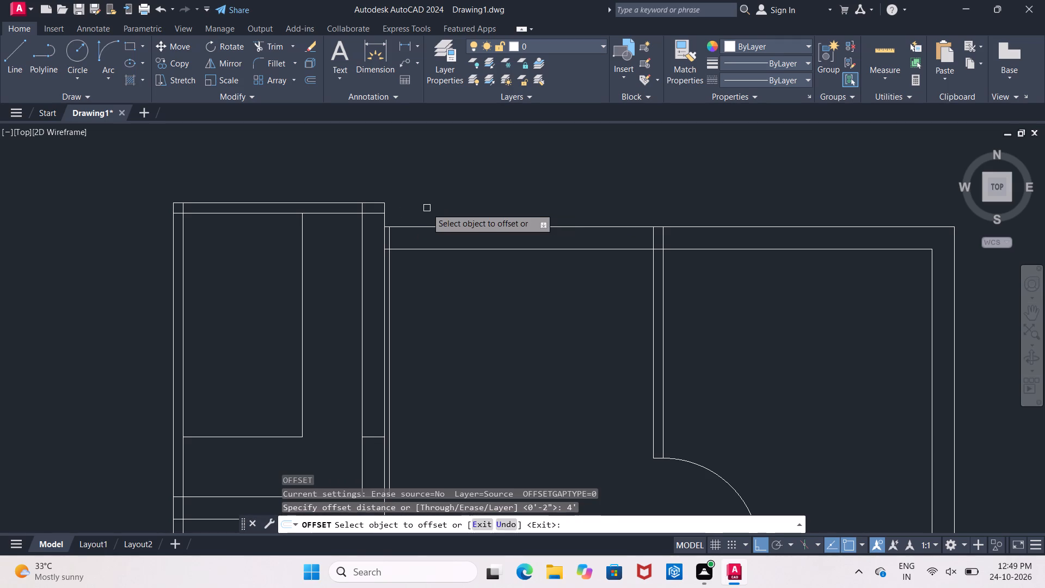
click(385, 299)
click(487, 310)
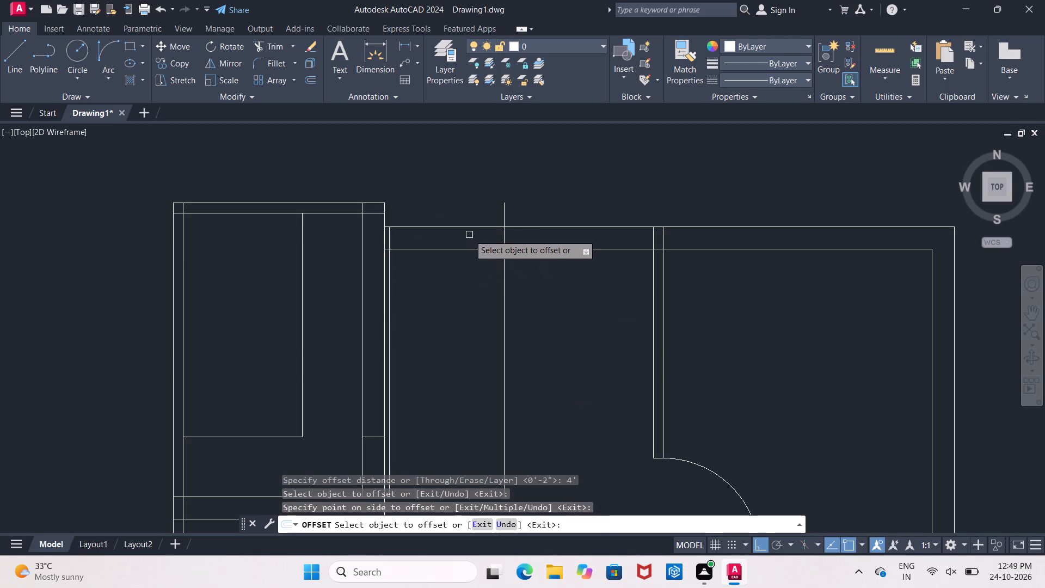
drag(469, 226, 469, 240)
click(468, 302)
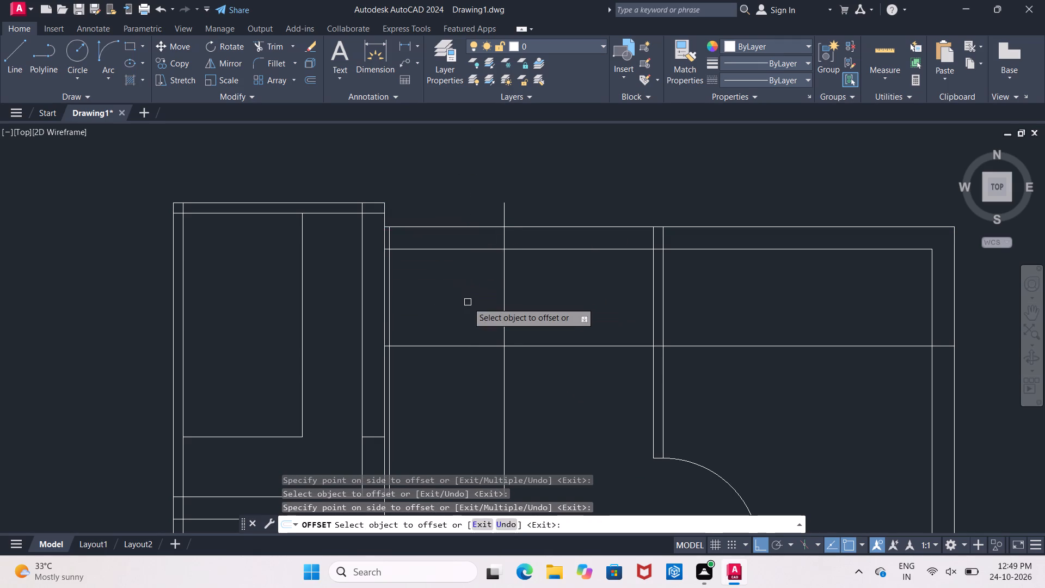
key(Escape)
Trim the wall and offset lines to leave a 4' doorway beside the upper left room, with a closed wall end and a 2"-thick door leaf.
text(tr)
key(space)
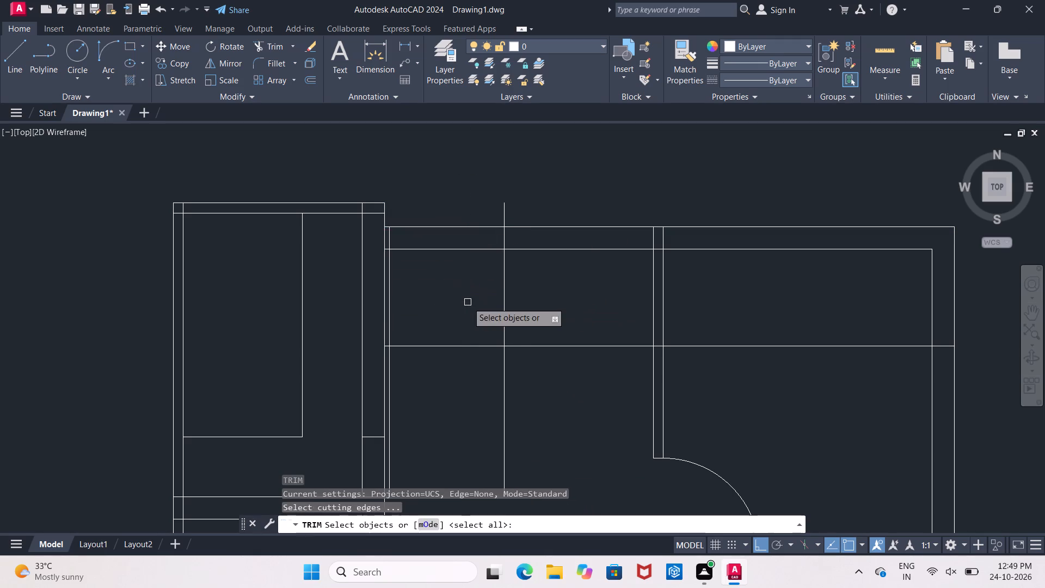
key(space)
drag(459, 196, 459, 222)
click(453, 372)
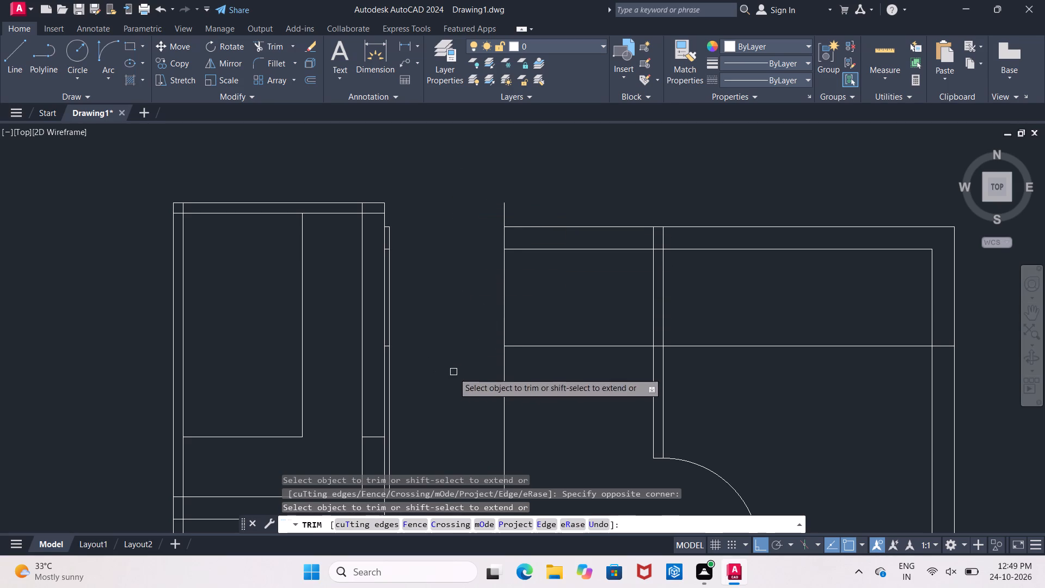
click(392, 371)
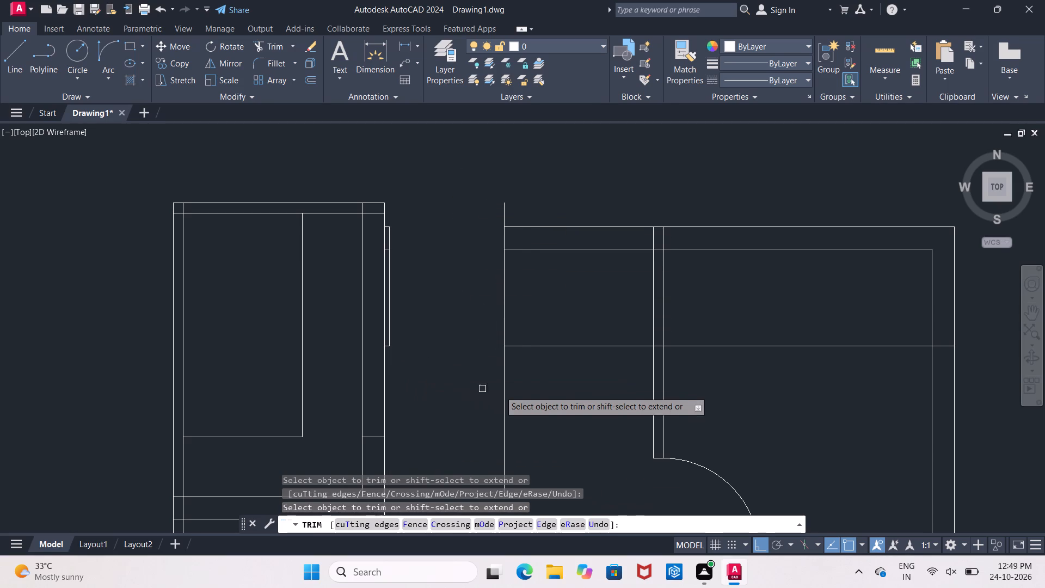
click(506, 395)
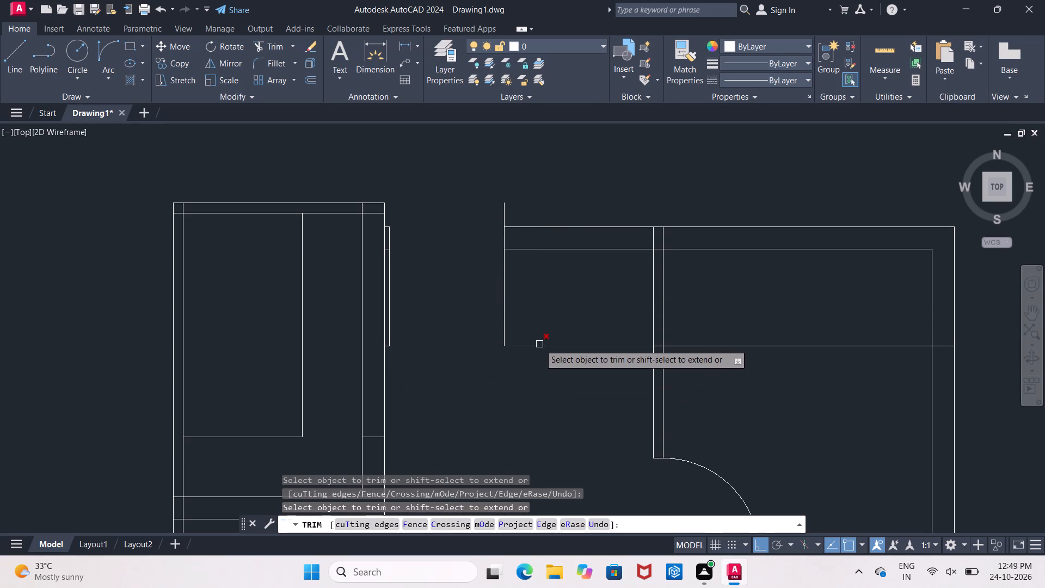
click(539, 344)
click(502, 271)
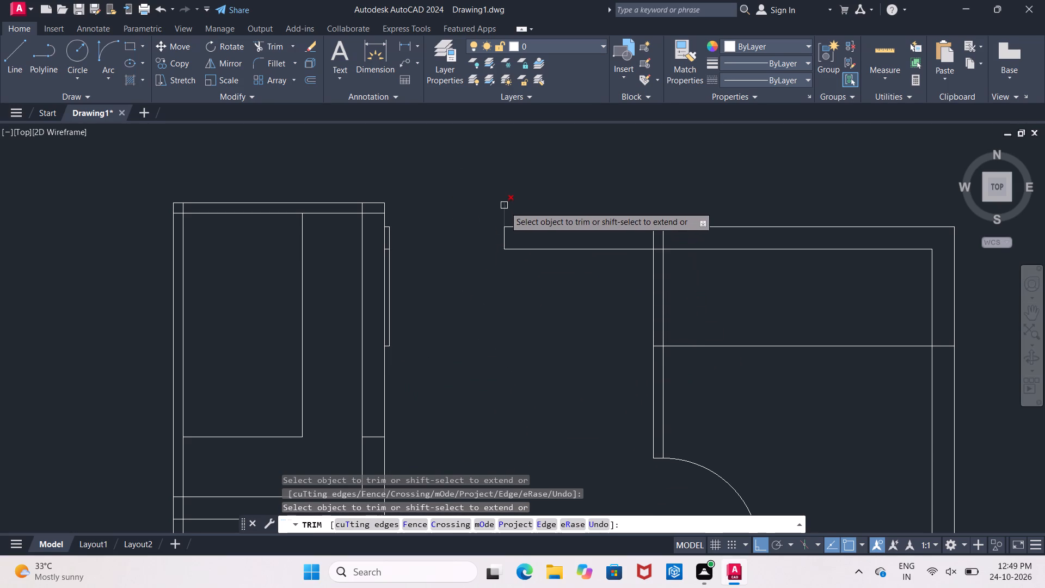
click(506, 212)
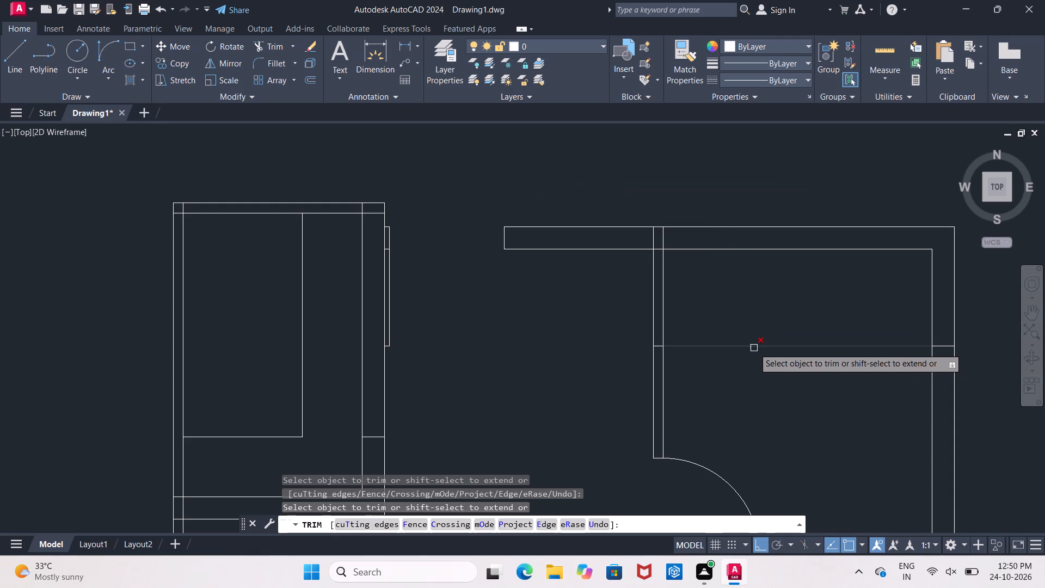
key(Escape)
Erase the leftover 4' offset line crossing the right-hand room.
click(754, 348)
key(Delete)
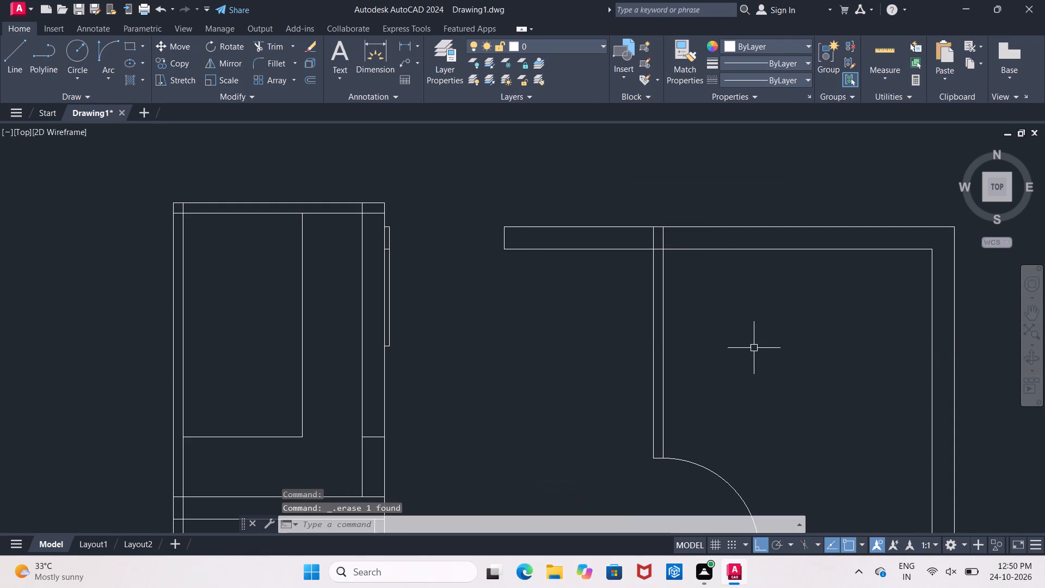
Erase the short horizontal line left between the upper left room's two right wall lines.
scroll(754, 348, down, 1)
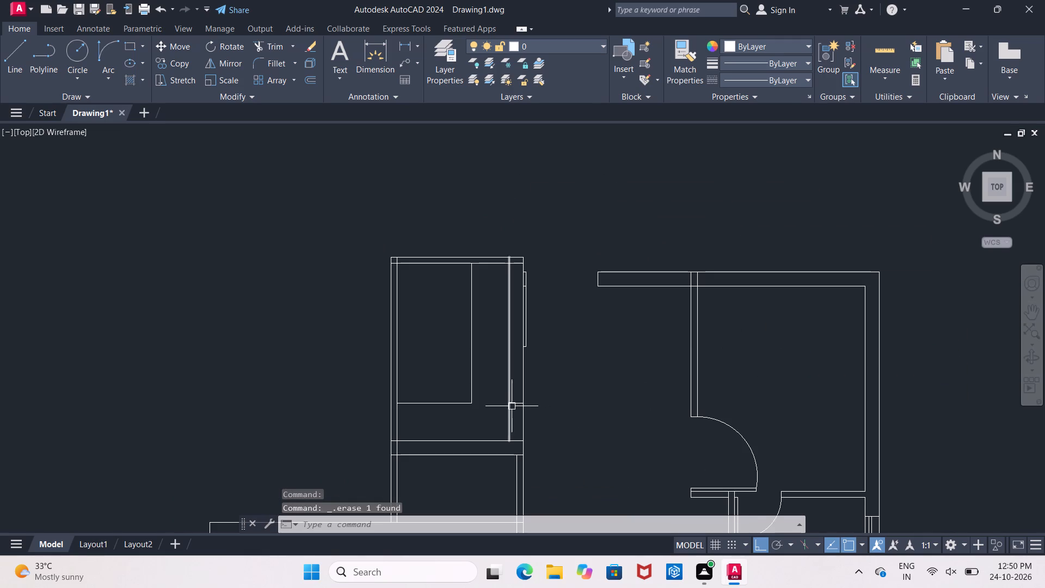
scroll(512, 403, up, 1)
click(512, 403)
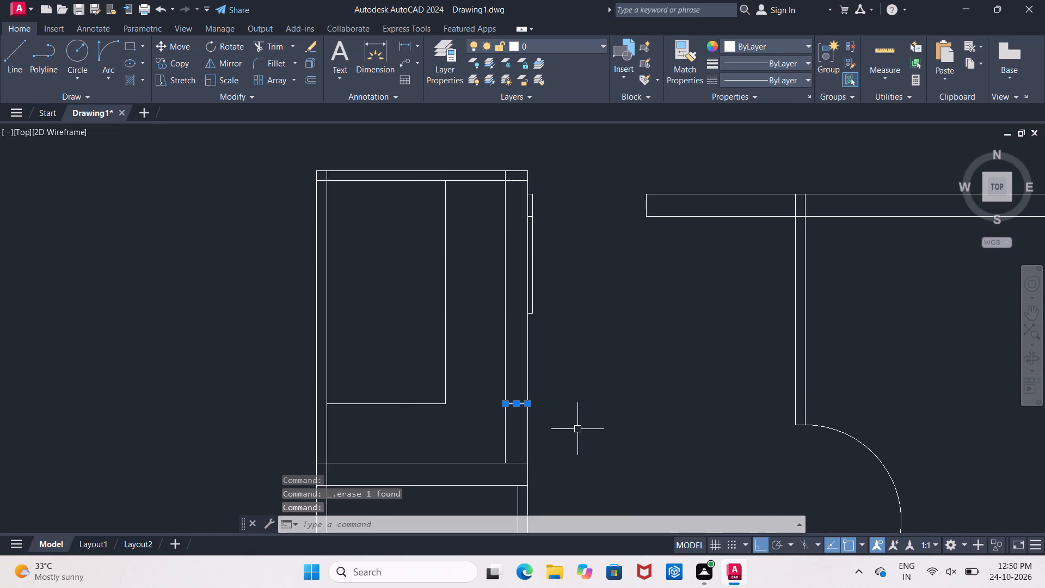
key(Delete)
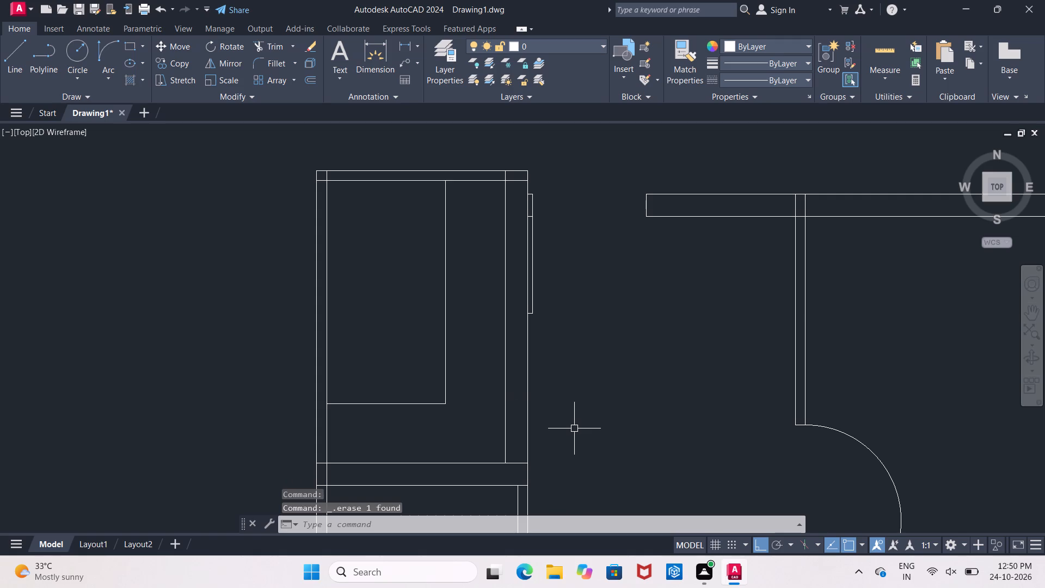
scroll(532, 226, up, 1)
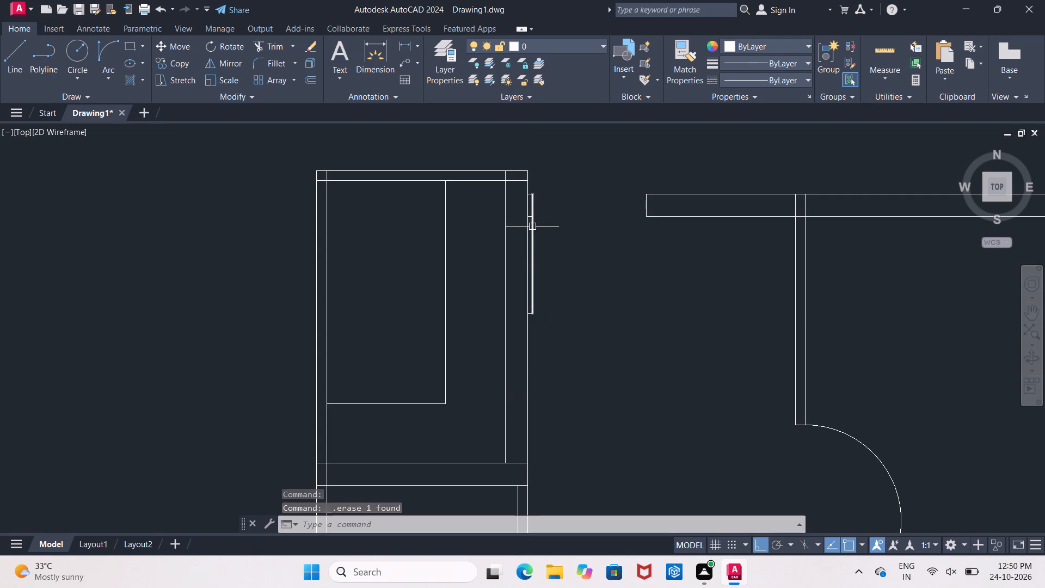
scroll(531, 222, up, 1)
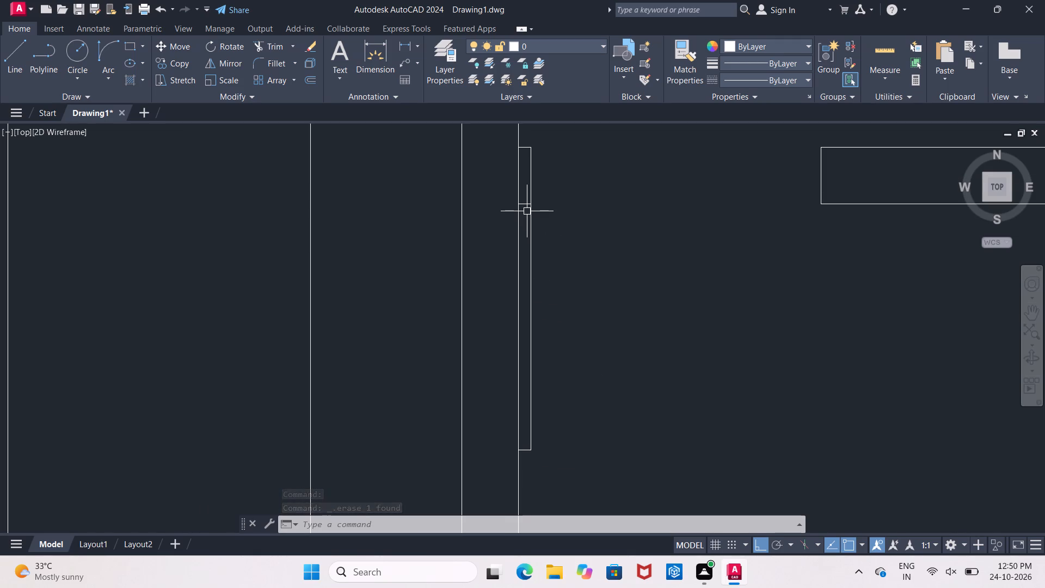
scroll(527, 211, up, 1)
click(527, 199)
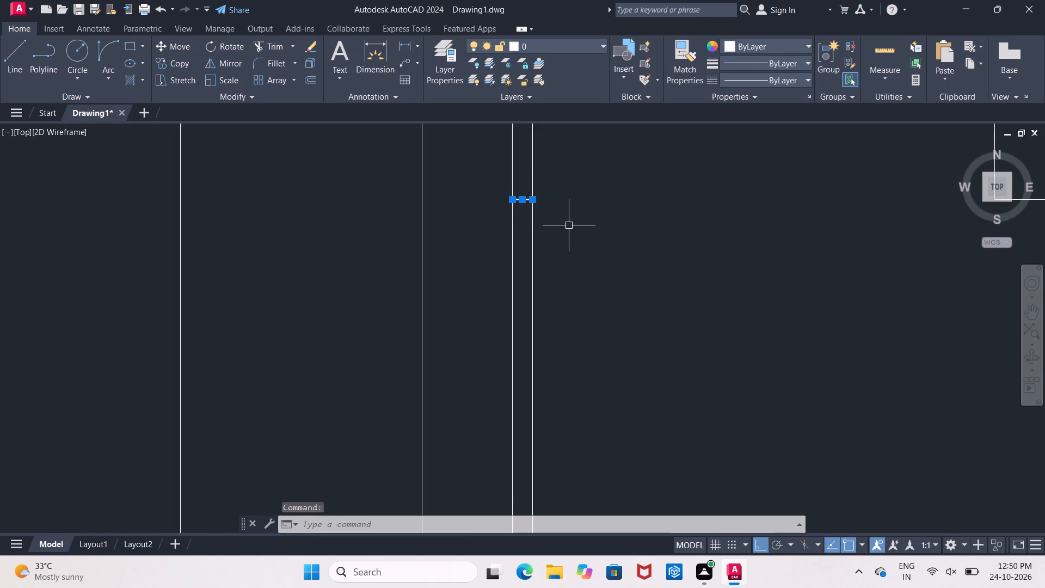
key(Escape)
Draw the 4' doorway's swing arc from the wall end's lower corner to the door leaf's lower outer corner, starting tangent straight down.
scroll(569, 225, down, 3)
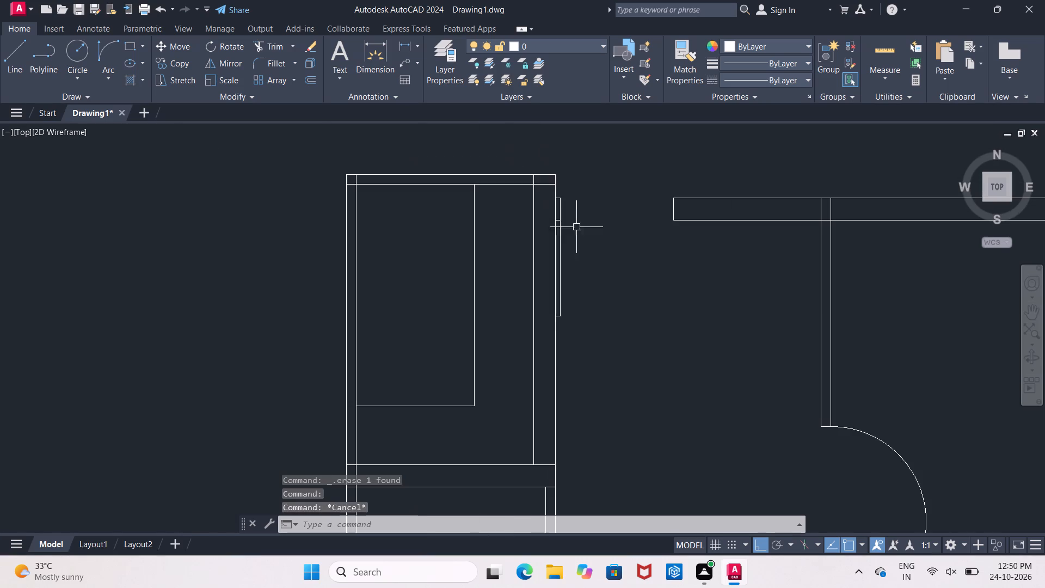
middle_drag(597, 222, 507, 255)
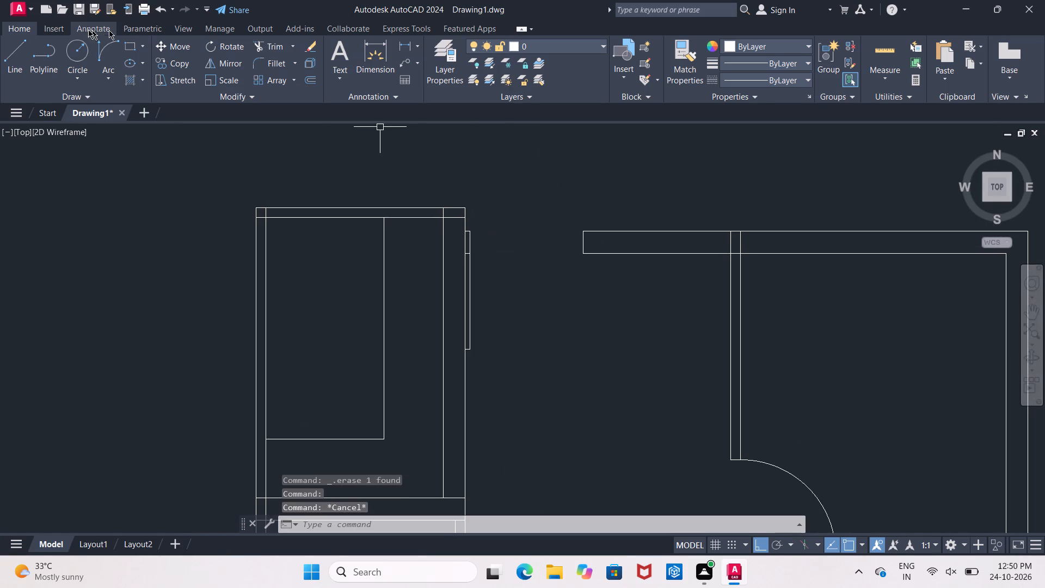
click(98, 53)
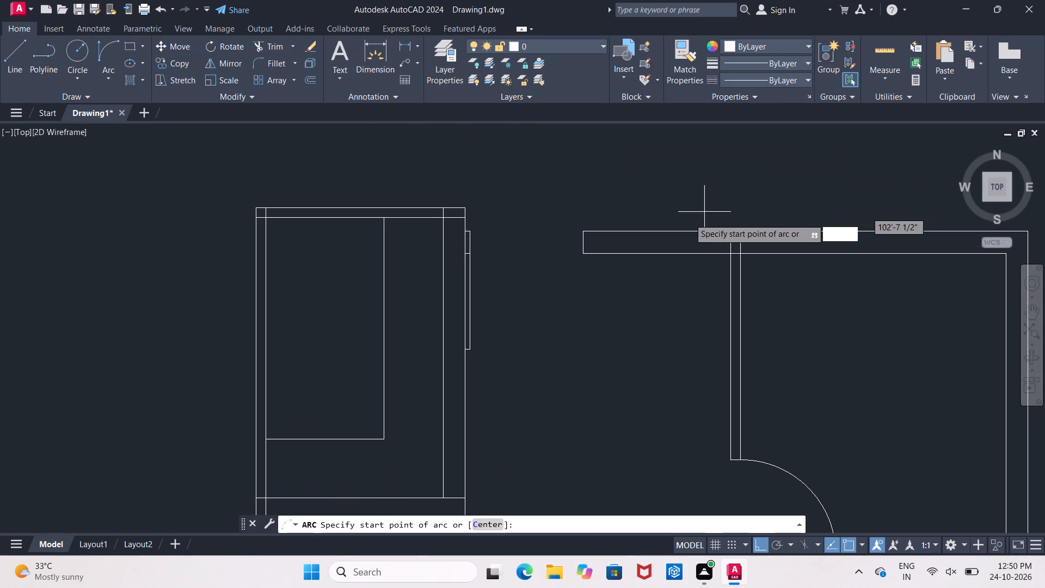
click(583, 254)
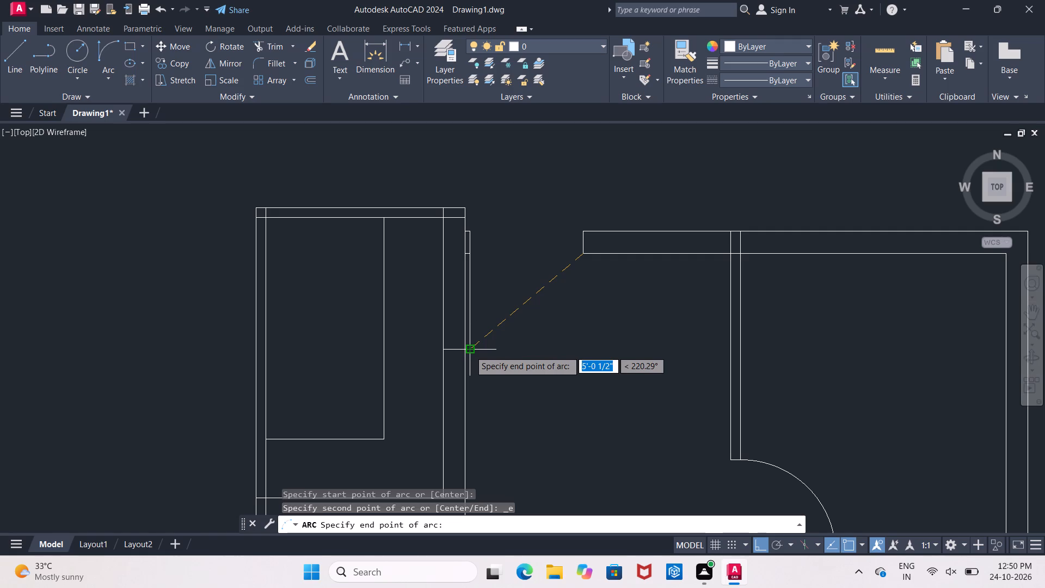
scroll(470, 351, up, 5)
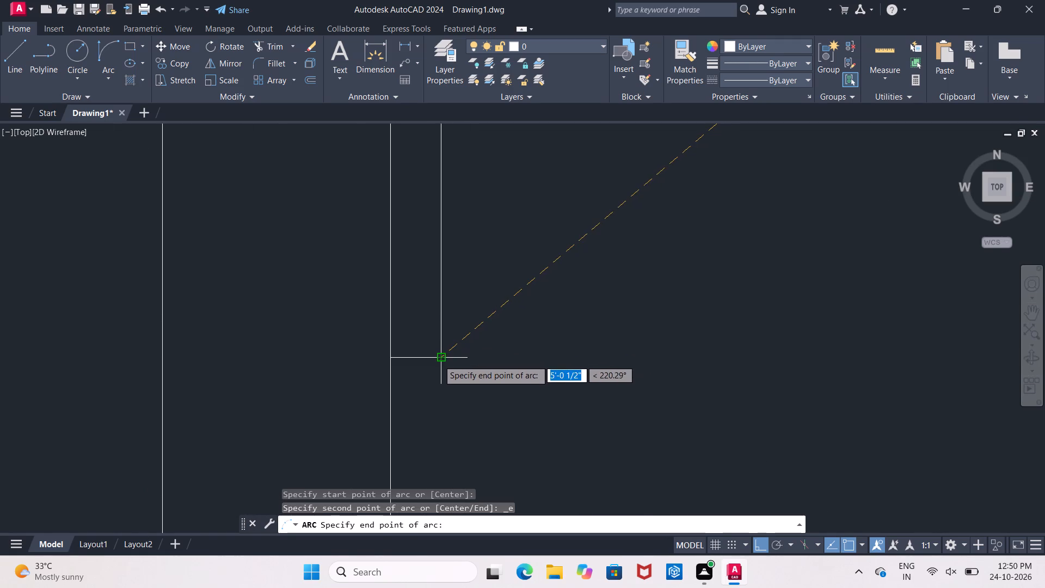
click(438, 360)
scroll(514, 365, down, 5)
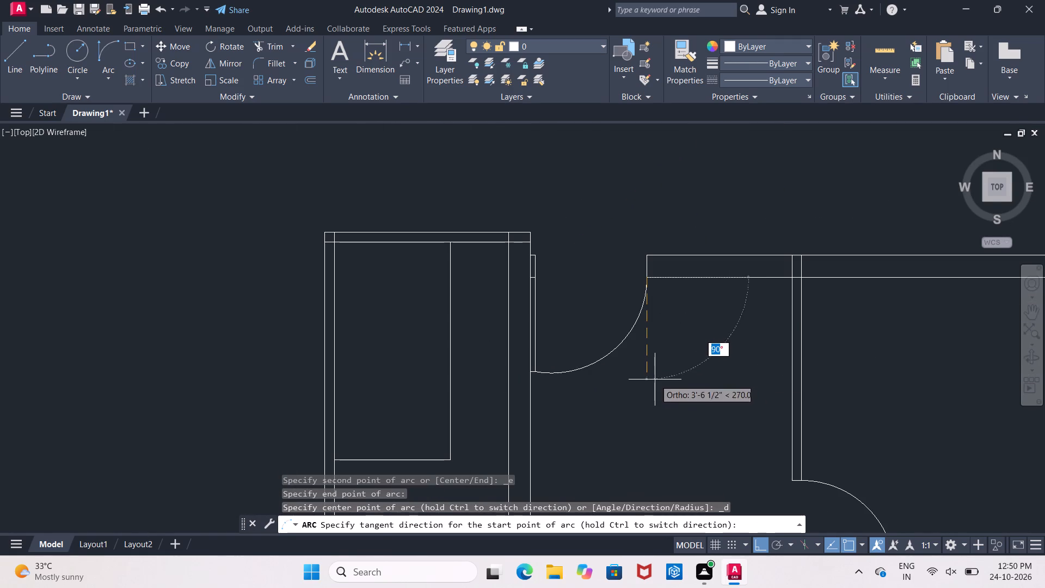
click(655, 378)
middle_drag(611, 241, 677, 241)
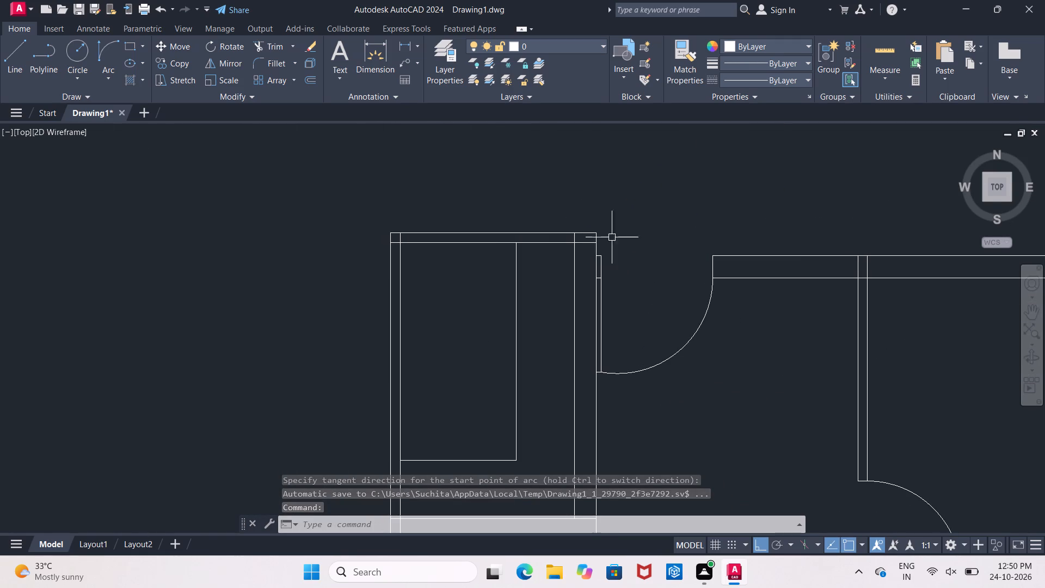
Offset the outer top wall line of the lower left room 9'6" upward.
scroll(478, 258, down, 1)
middle_drag(478, 256, 494, 184)
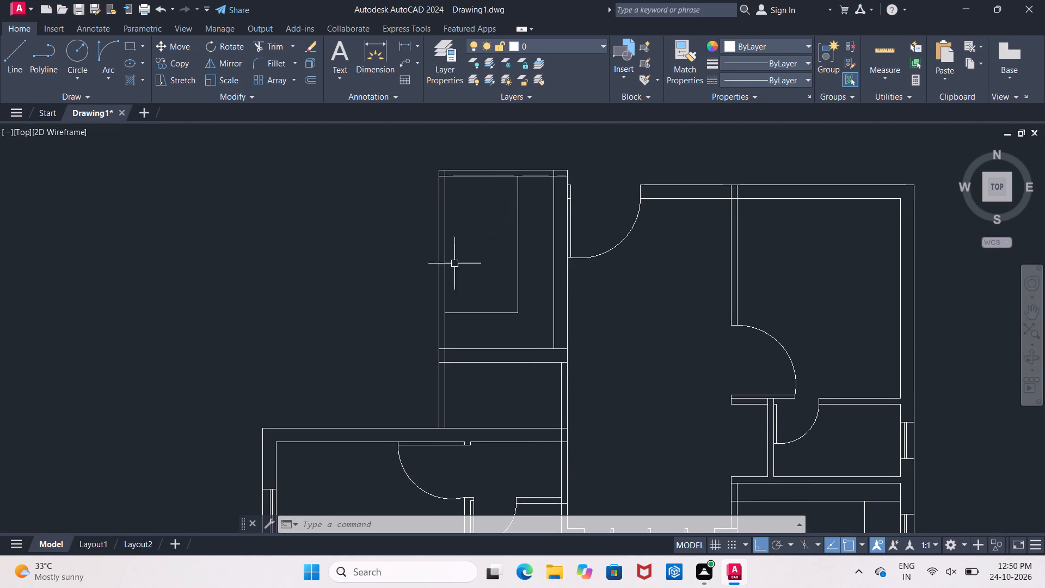
scroll(418, 409, up, 1)
middle_drag(418, 409, 439, 354)
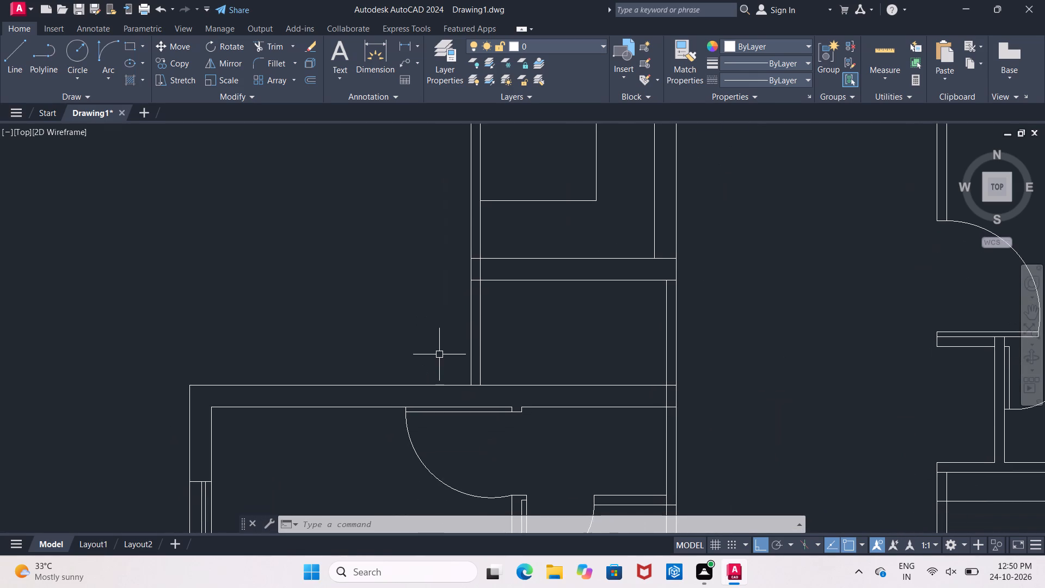
scroll(439, 354, down, 1)
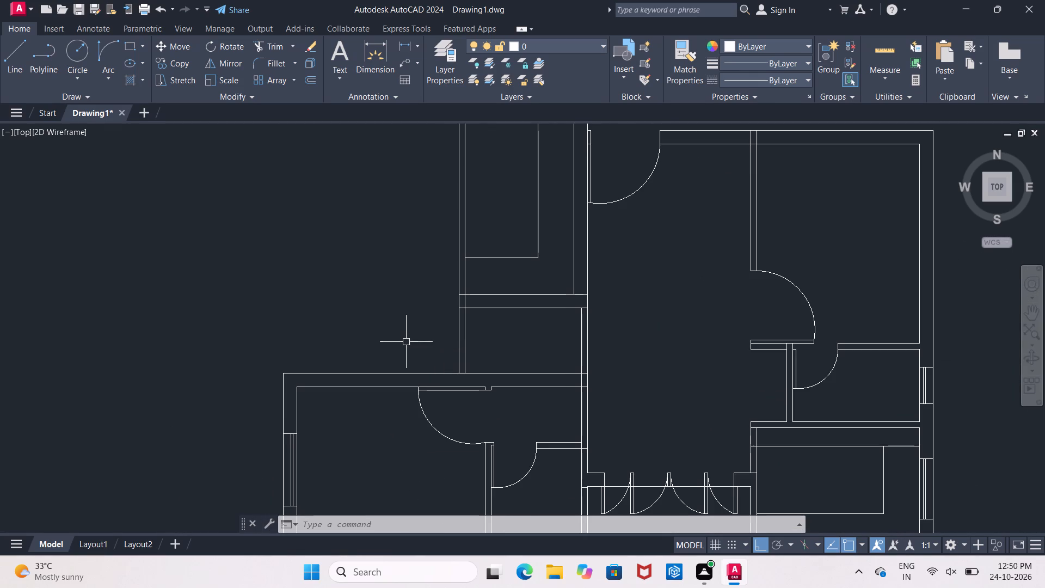
middle_drag(405, 342, 407, 354)
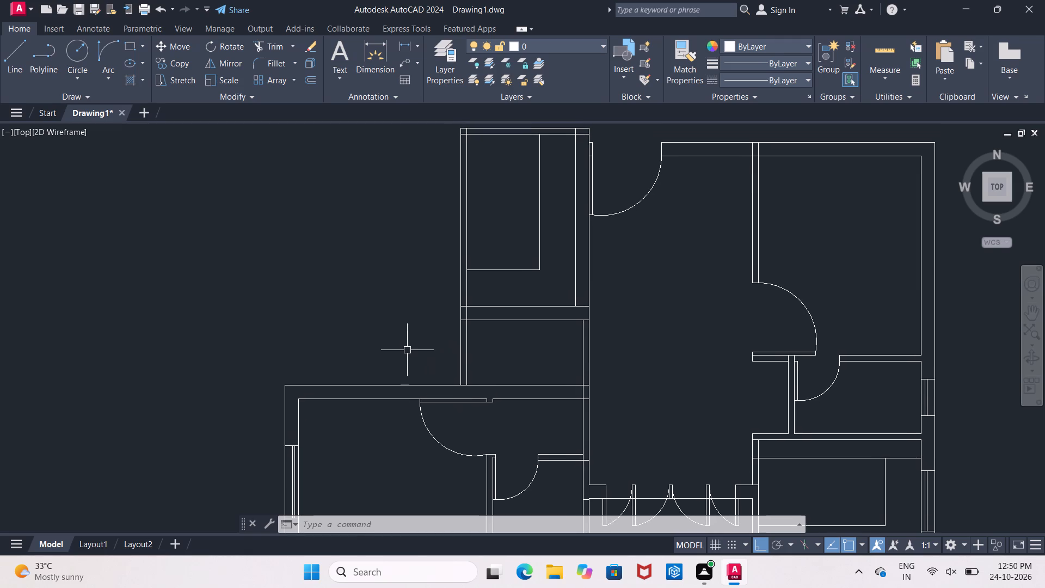
key(o)
key(Return)
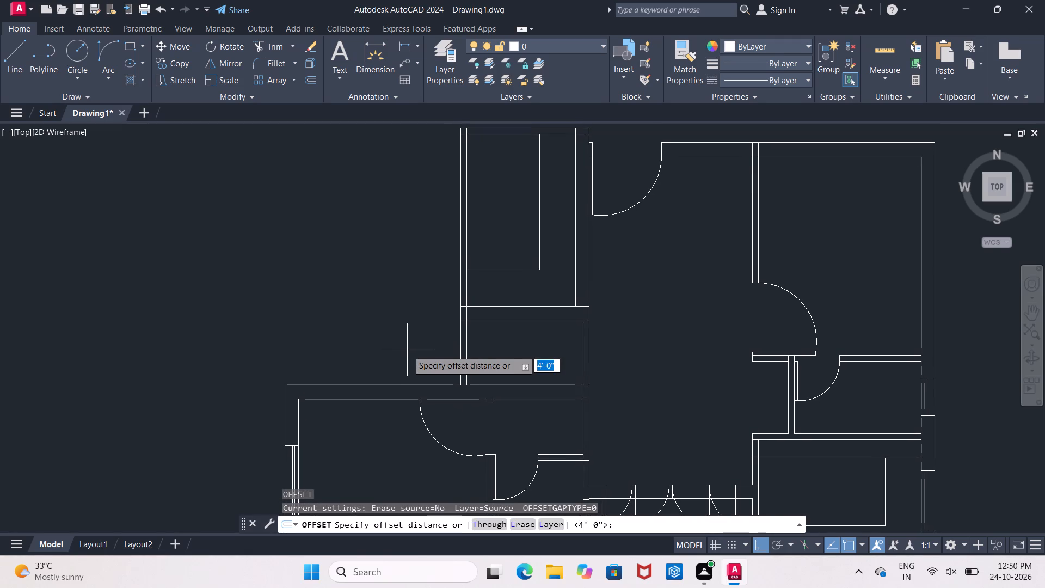
key(9)
key(apostrophe)
text(6")
key(Return)
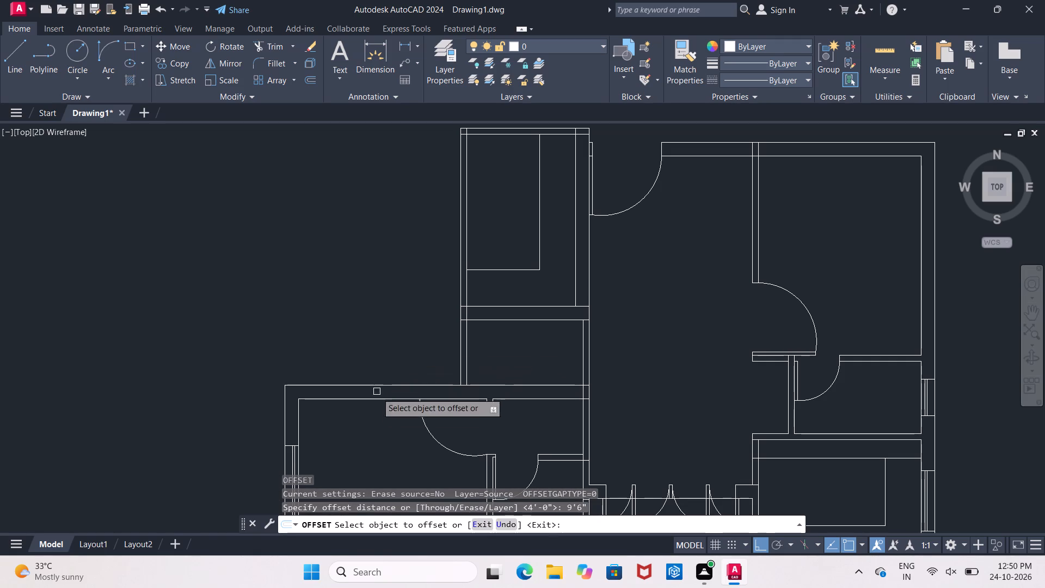
click(344, 385)
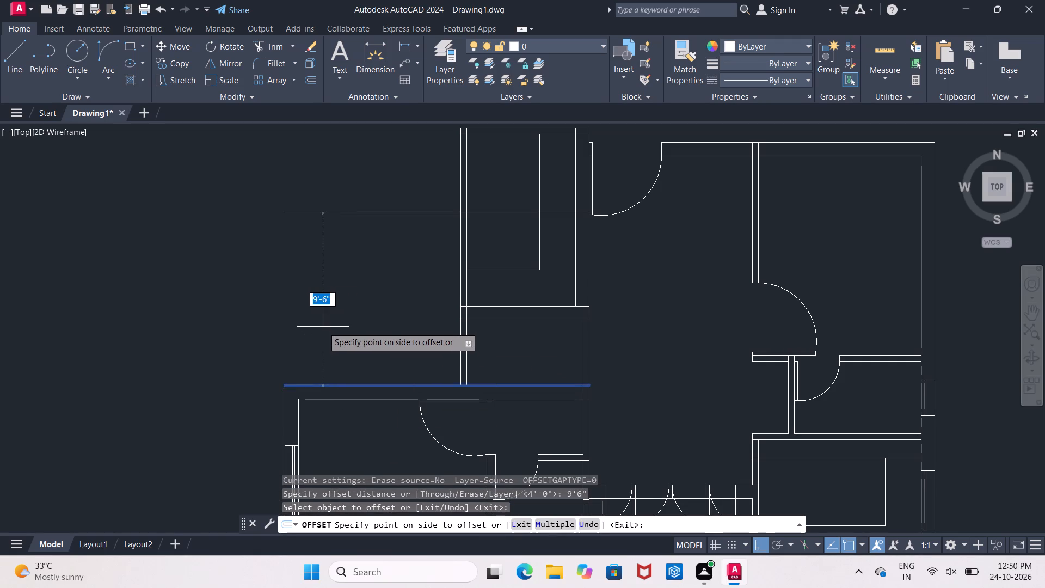
click(369, 164)
key(Return)
Offset the new horizontal line 4" upward to form the second face of the wall.
key(Return)
text(4")
key(Return)
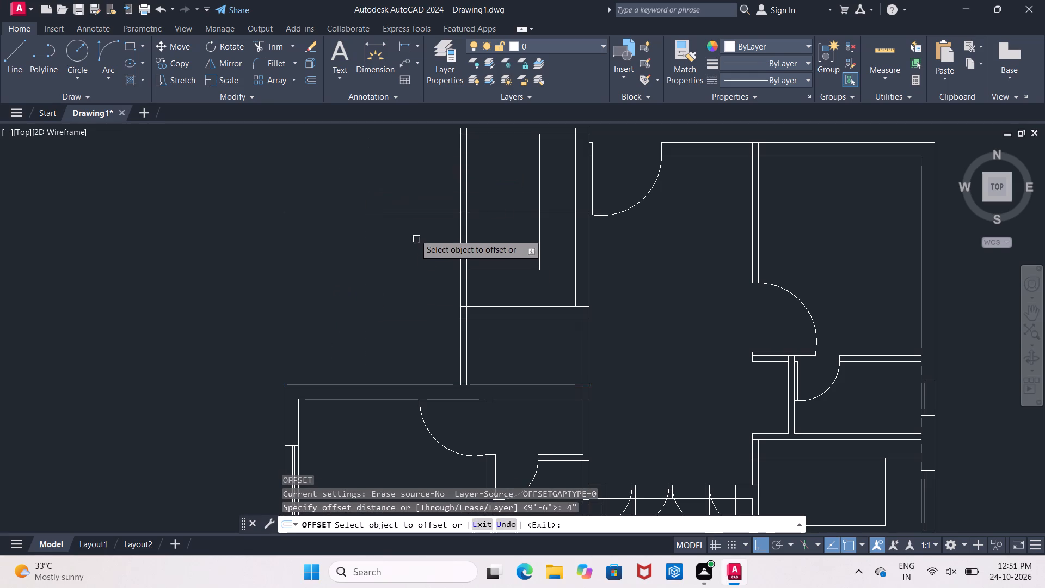
click(411, 212)
click(409, 188)
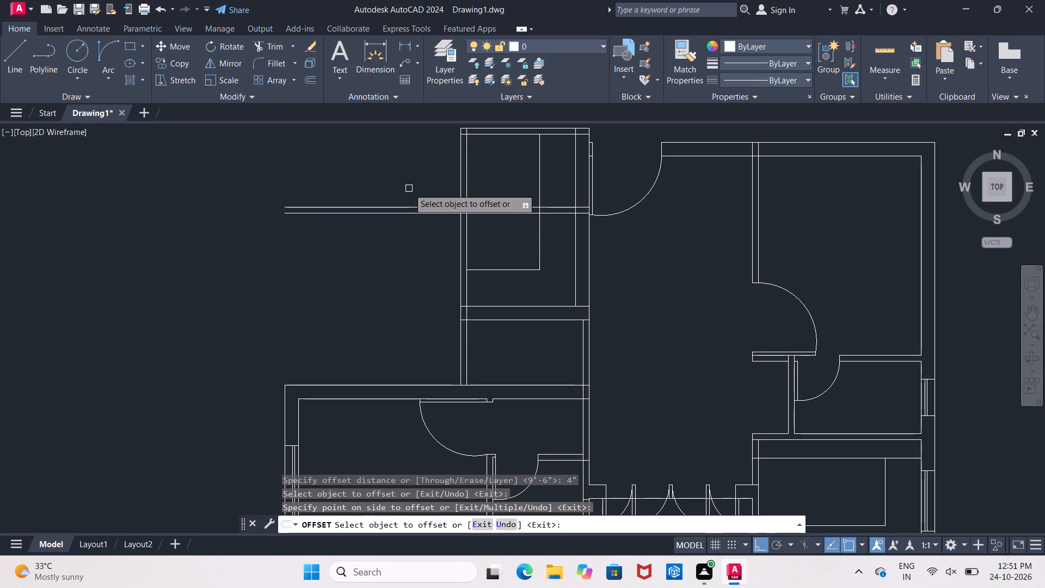
middle_drag(409, 188, 360, 205)
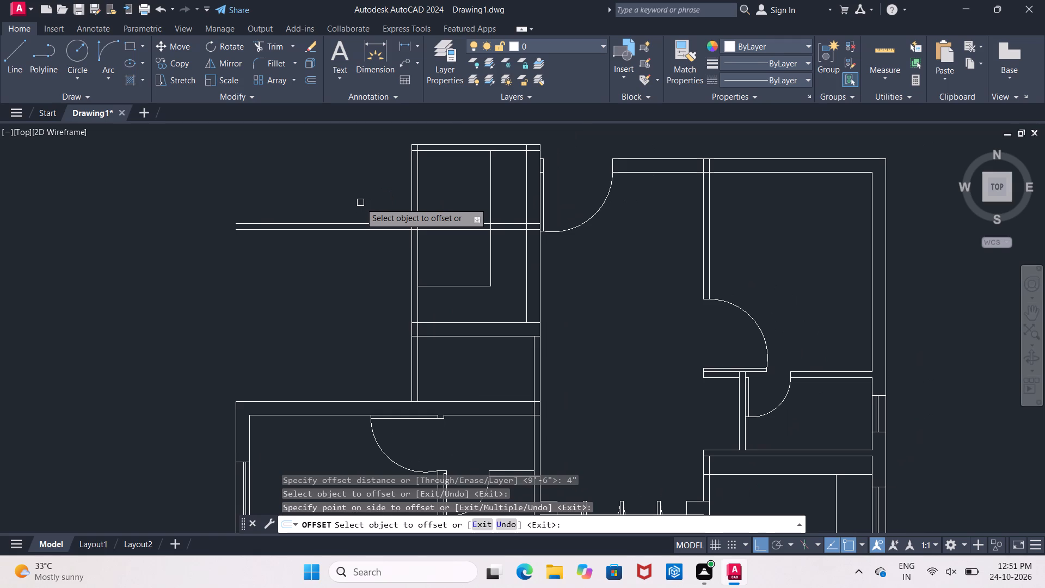
key(Escape)
Trim away the parts of the two new horizontal wall lines that run through the interior of the upper left room.
text(tr)
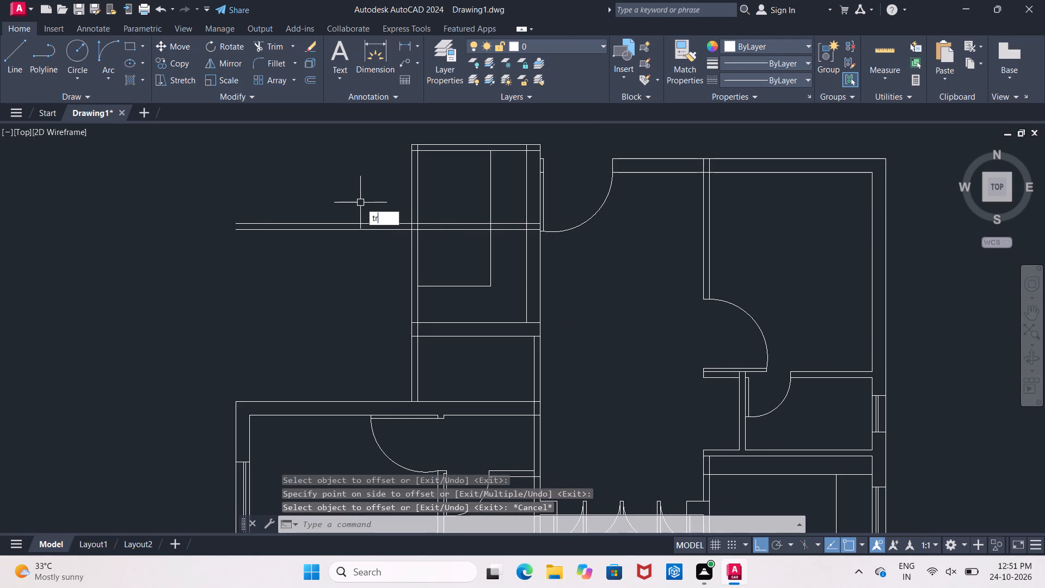
key(space)
key(space)
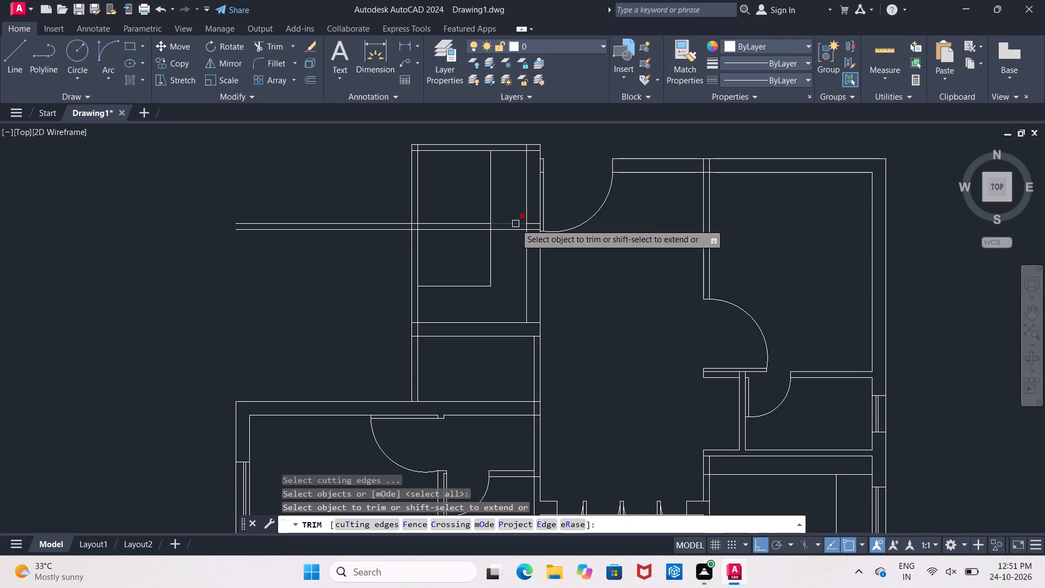
scroll(527, 224, up, 2)
click(532, 224)
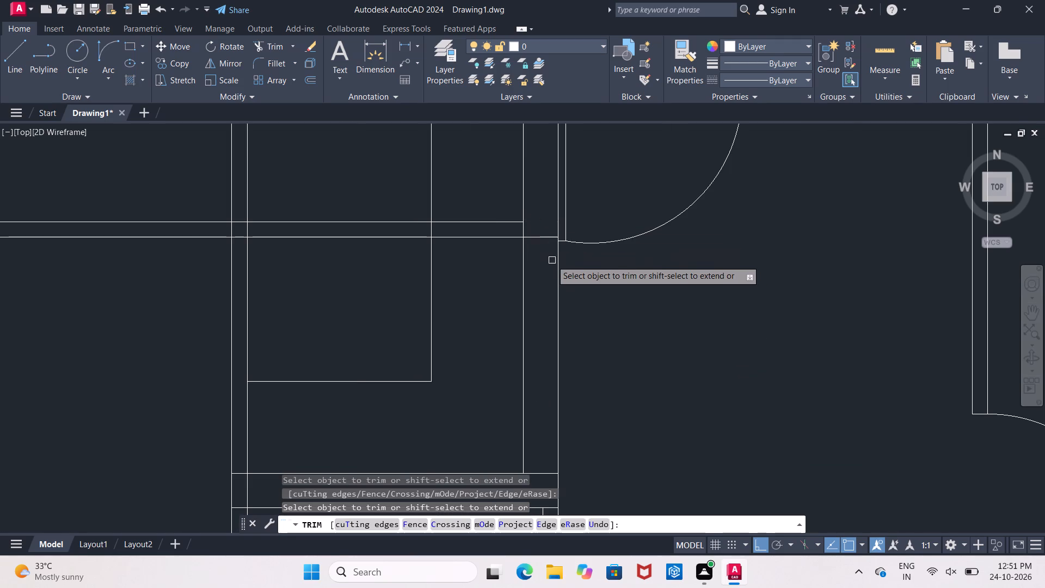
click(548, 237)
click(488, 227)
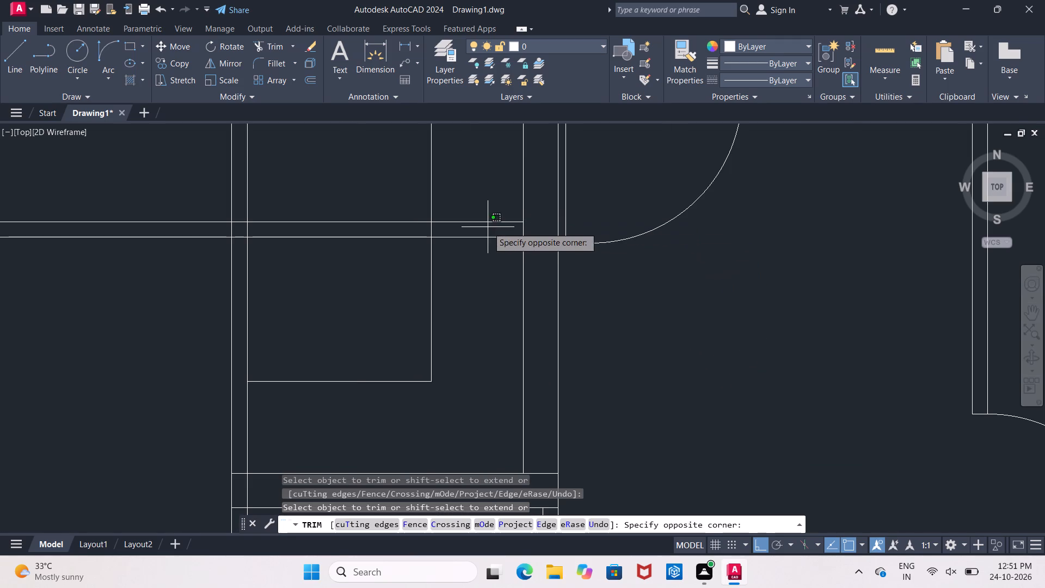
click(488, 213)
click(488, 220)
click(483, 236)
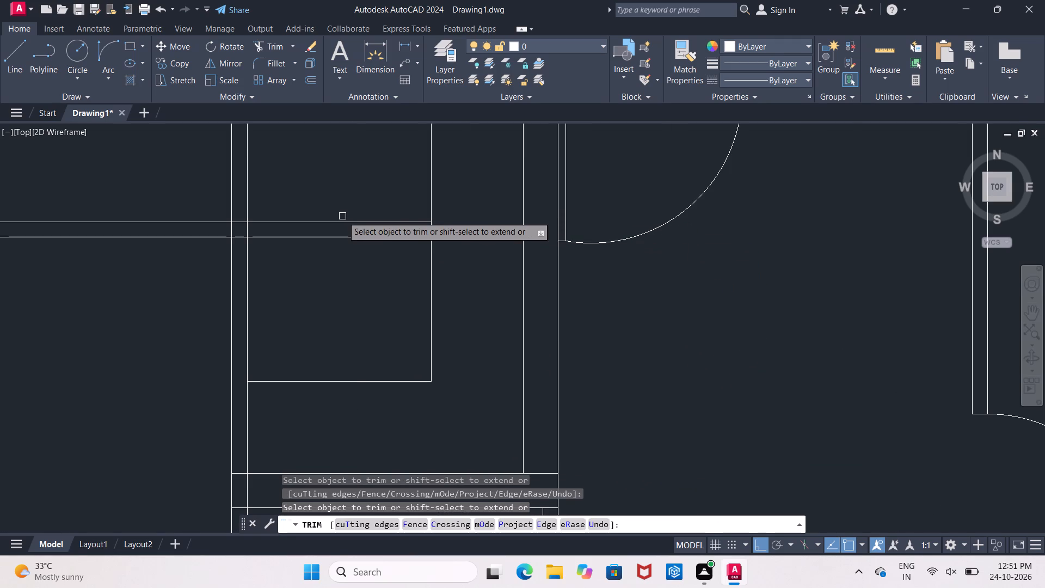
click(341, 223)
click(338, 236)
Extend the lower left room's outer left wall line up to the upper of the two new horizontal wall lines.
middle_drag(342, 237, 392, 240)
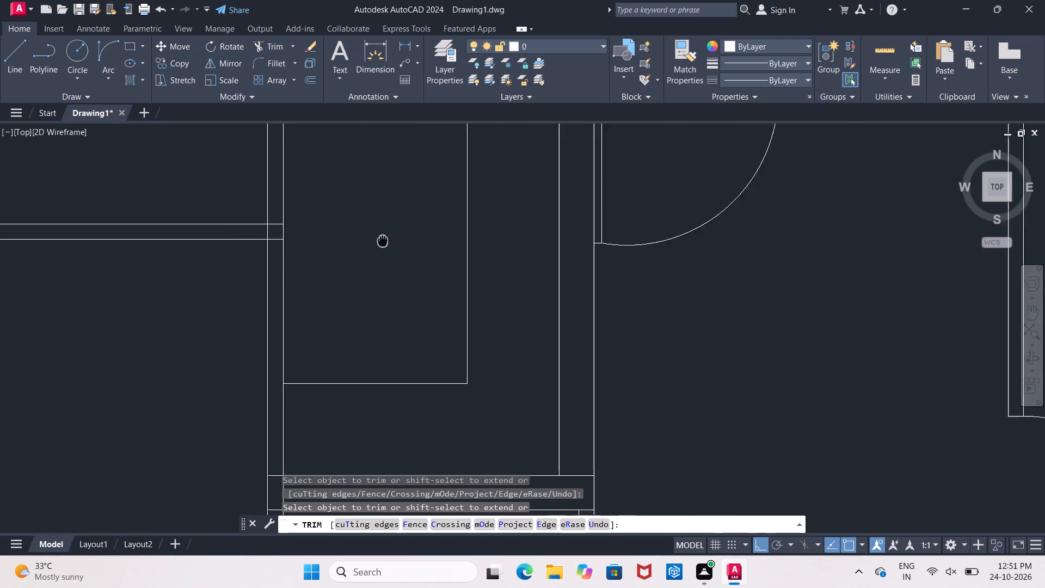
middle_drag(392, 240, 413, 239)
scroll(413, 239, down, 2)
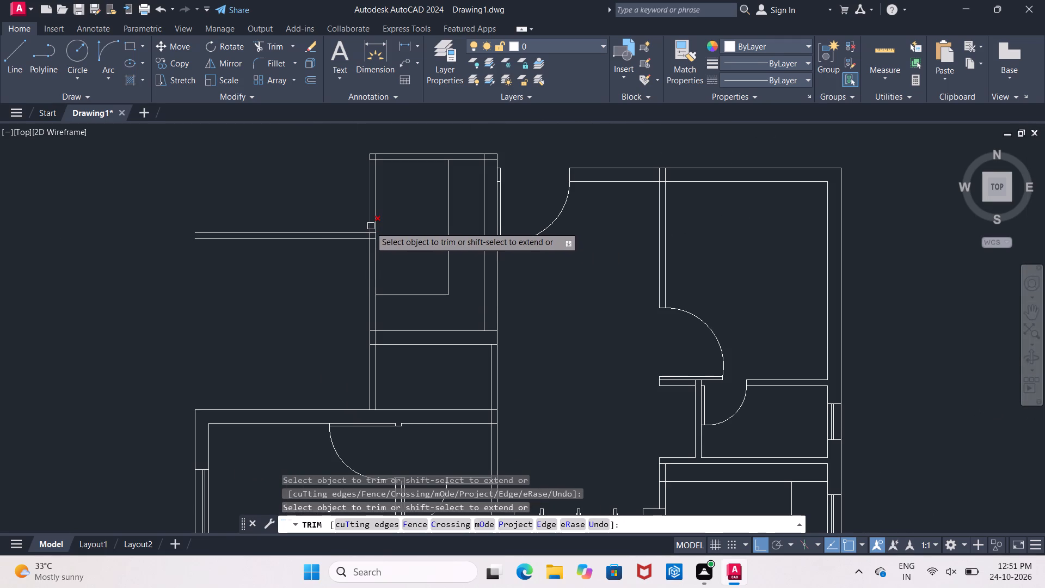
middle_drag(270, 244, 298, 231)
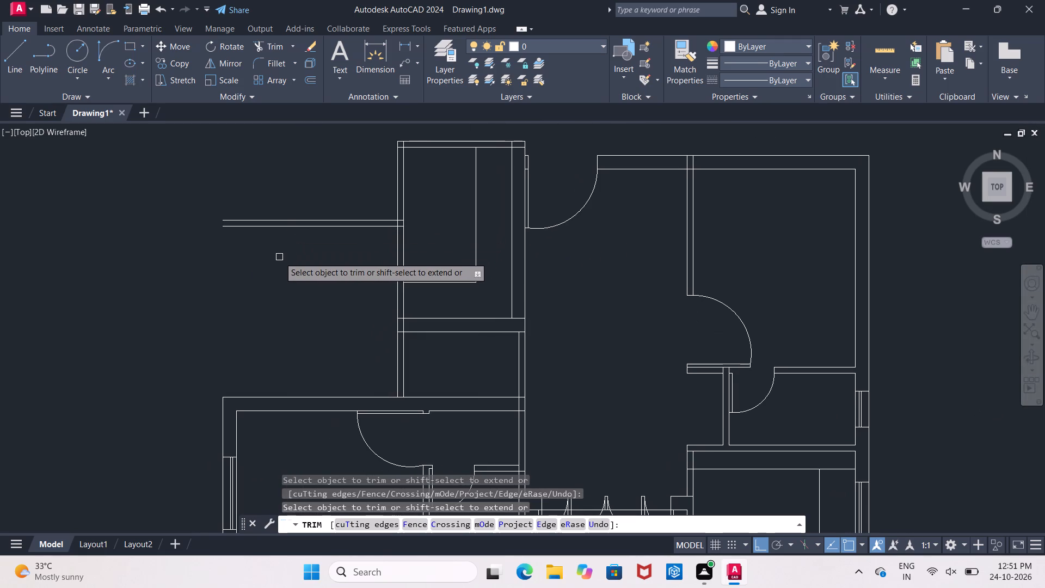
shift+click(220, 413)
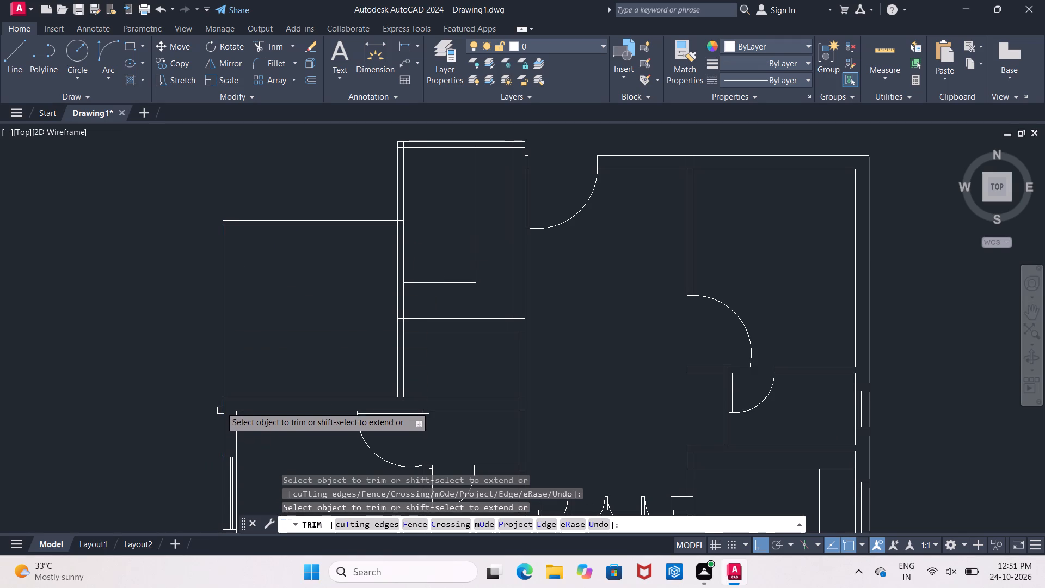
shift+click(220, 268)
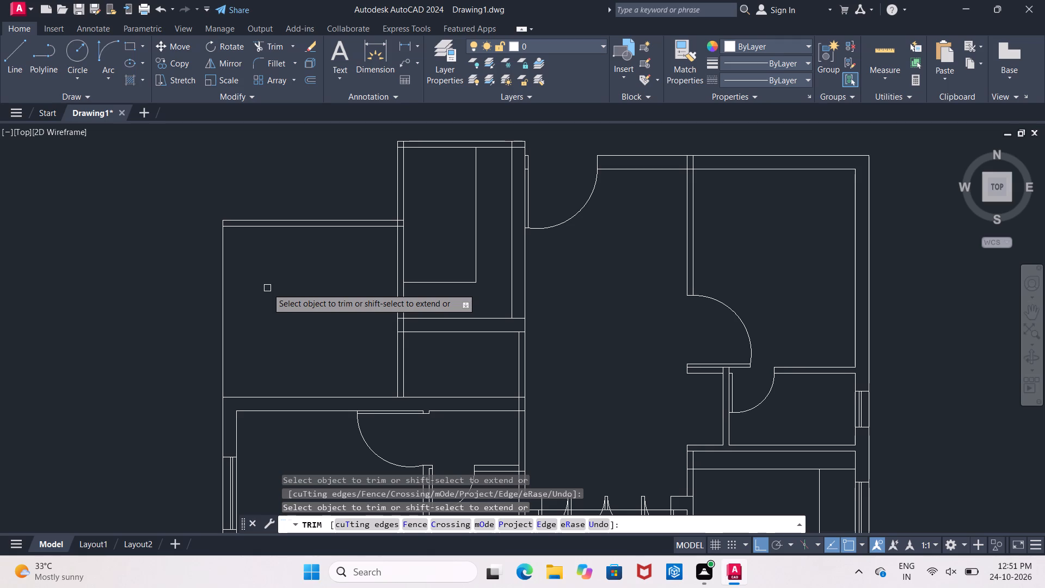
key(Escape)
Offset the extended outer left wall line 9" to the right to form the new room's left wall.
key(o)
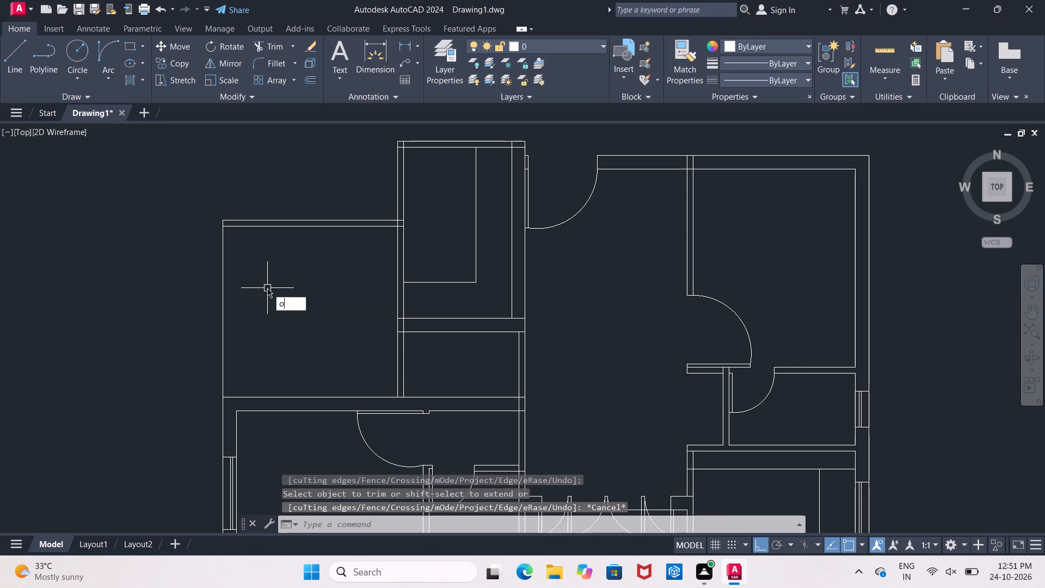
key(Return)
key(9)
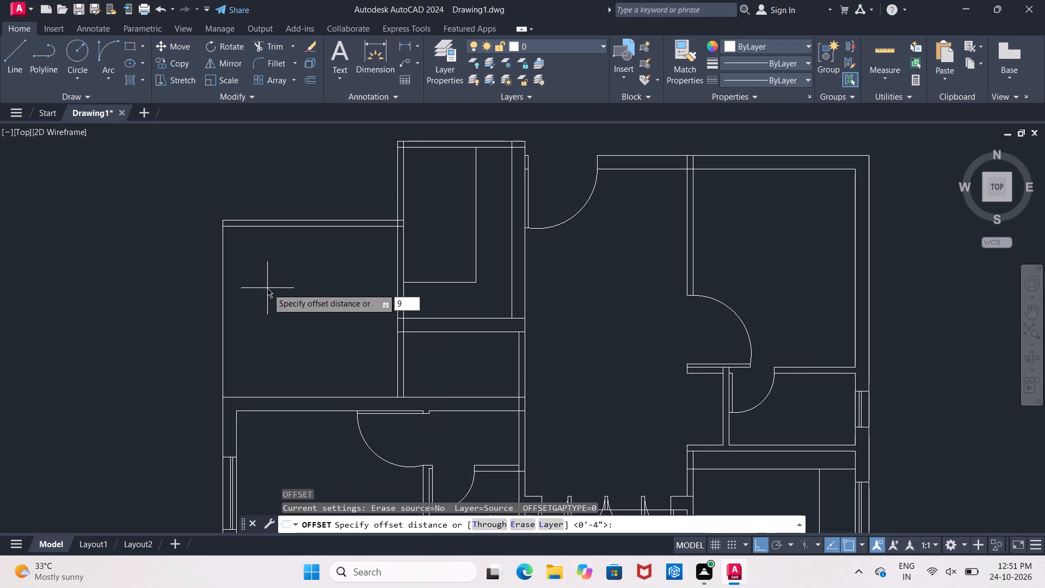
key(shift+quotedbl)
key(Return)
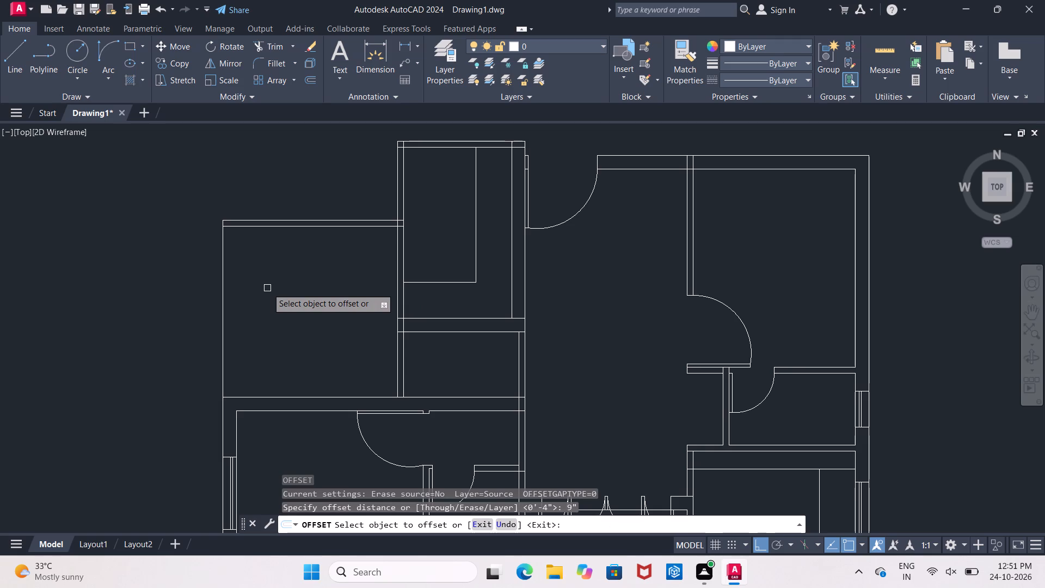
click(221, 302)
click(274, 310)
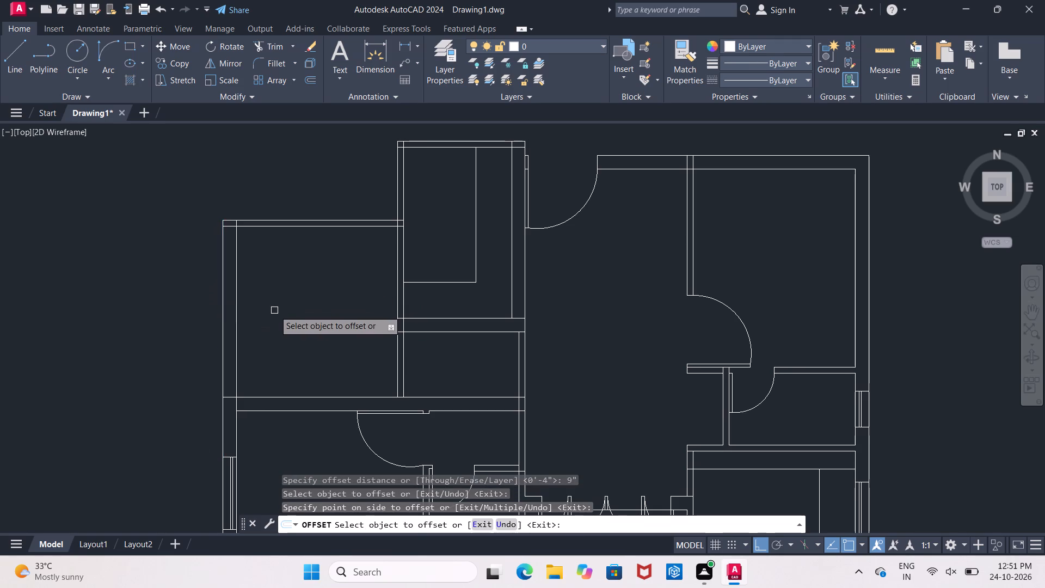
key(Escape)
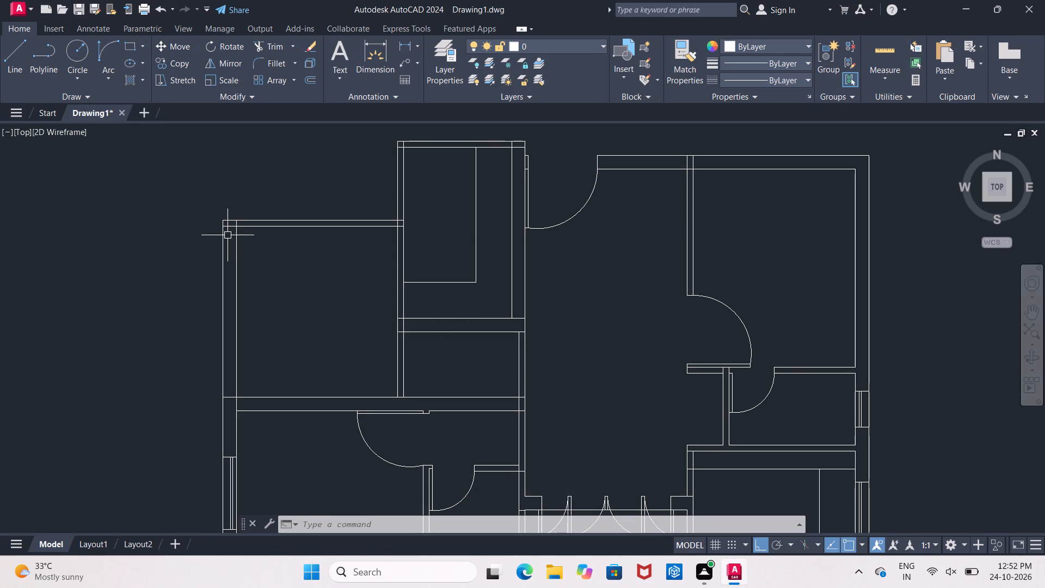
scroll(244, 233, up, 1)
Offset the upper line of the upper left room's top wall 4' downward.
key(o)
key(Return)
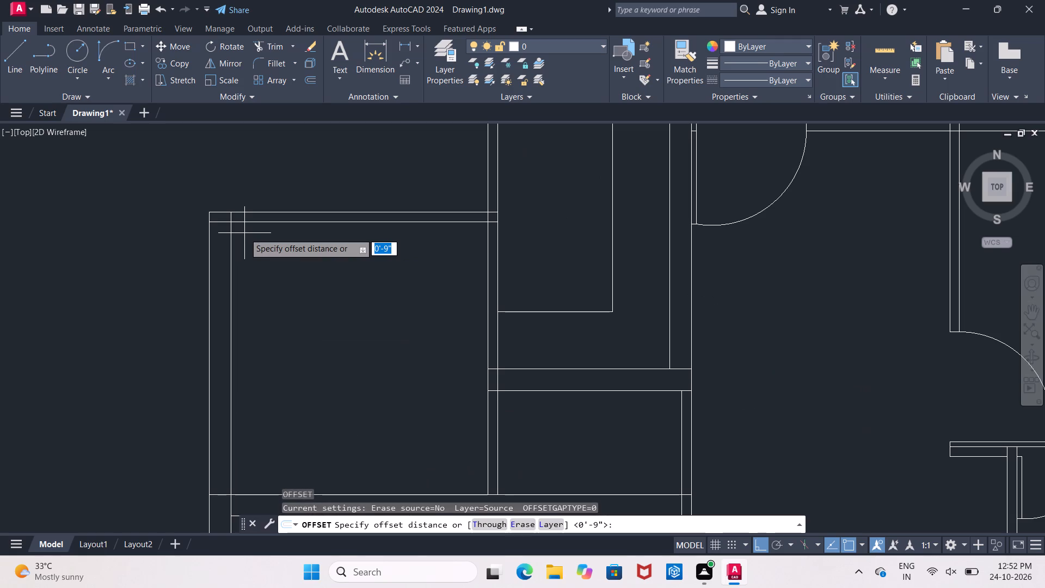
key(4)
key(apostrophe)
key(Return)
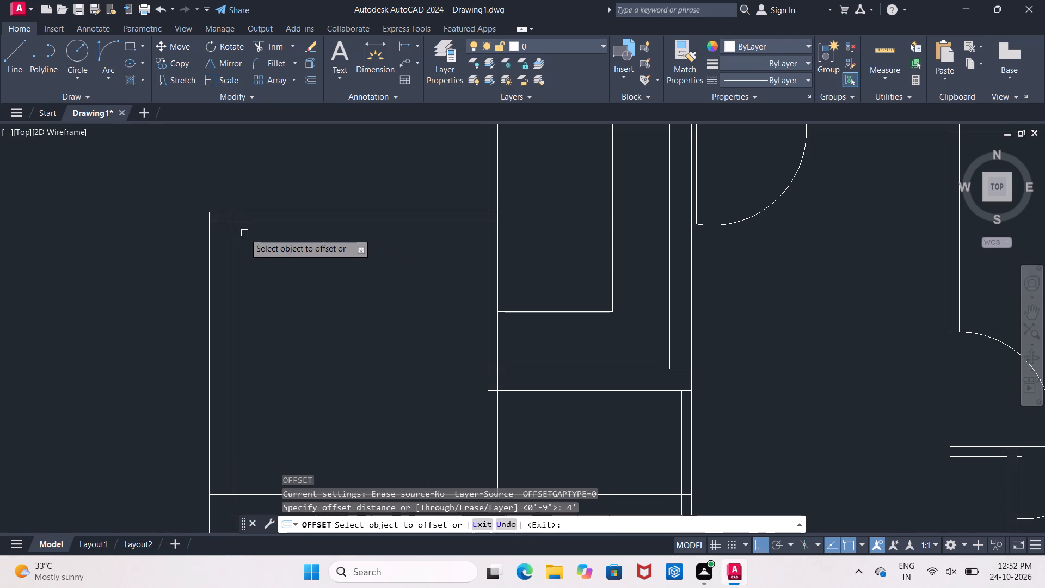
click(265, 210)
click(261, 268)
Offset the lower face line of the upper left room's bottom wall 4' upward.
middle_drag(285, 315, 278, 310)
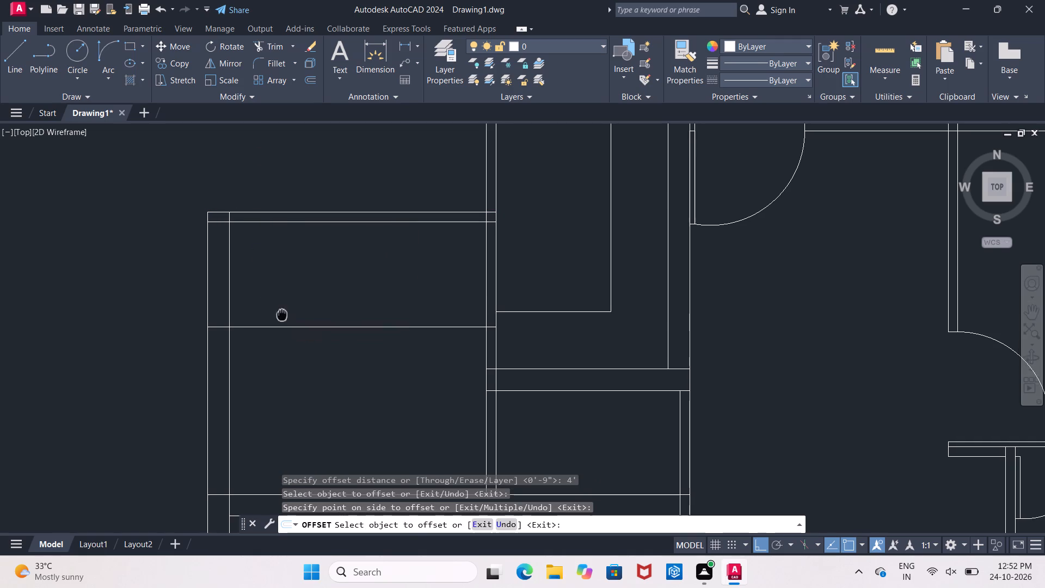
middle_drag(278, 310, 251, 197)
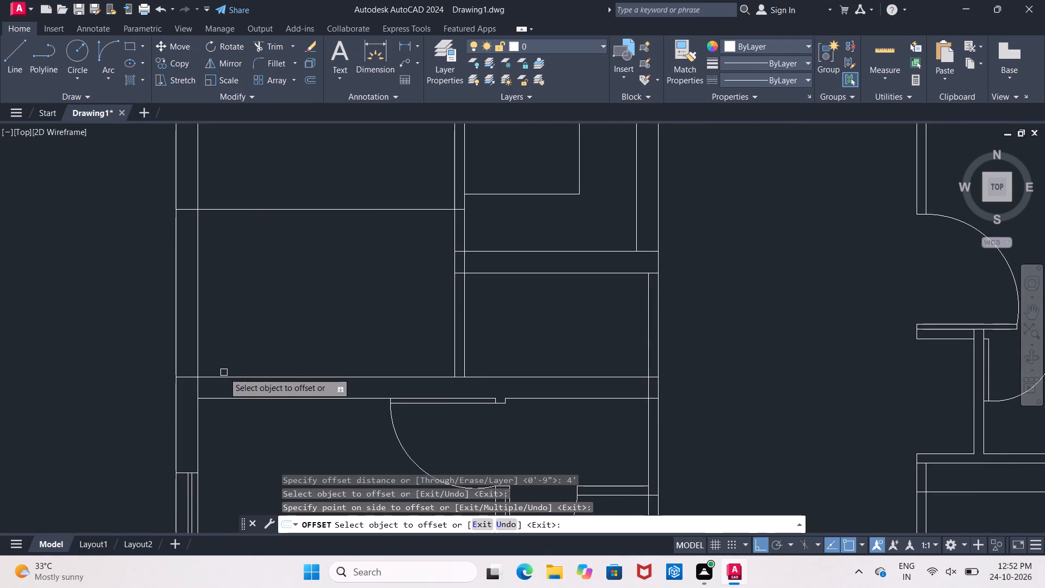
click(224, 375)
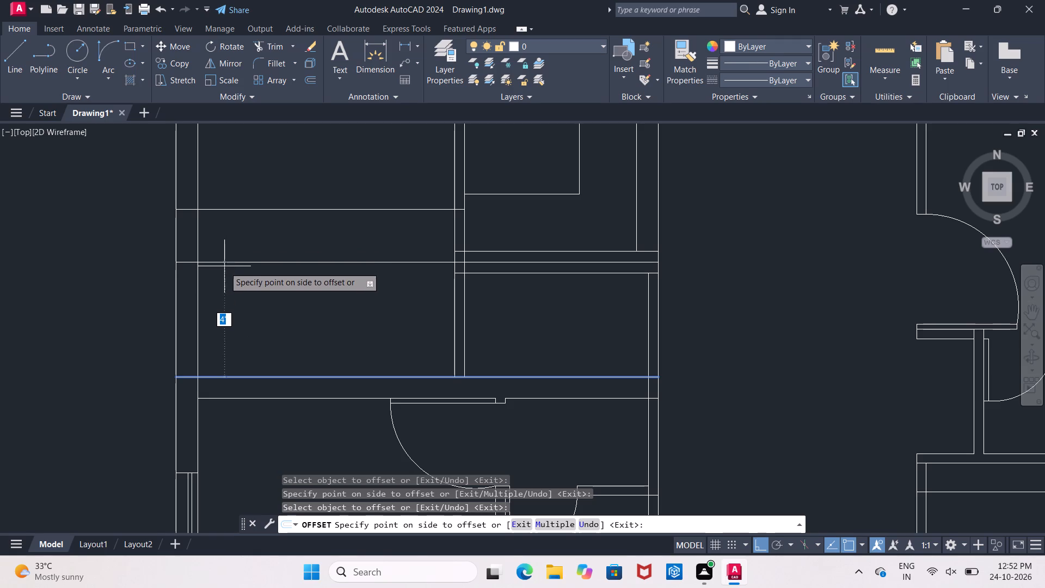
key(Escape)
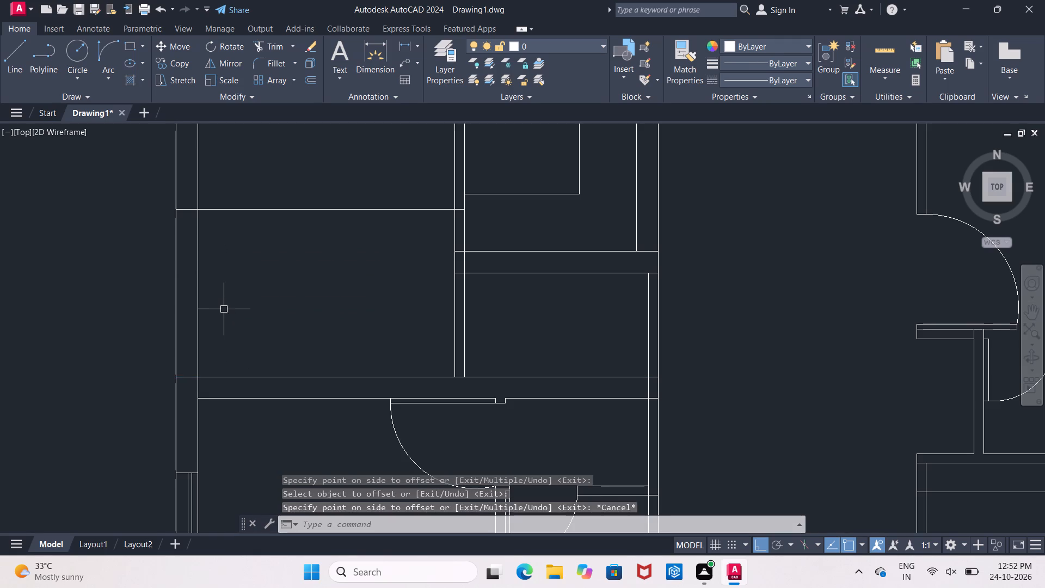
key(Return)
key(Return)
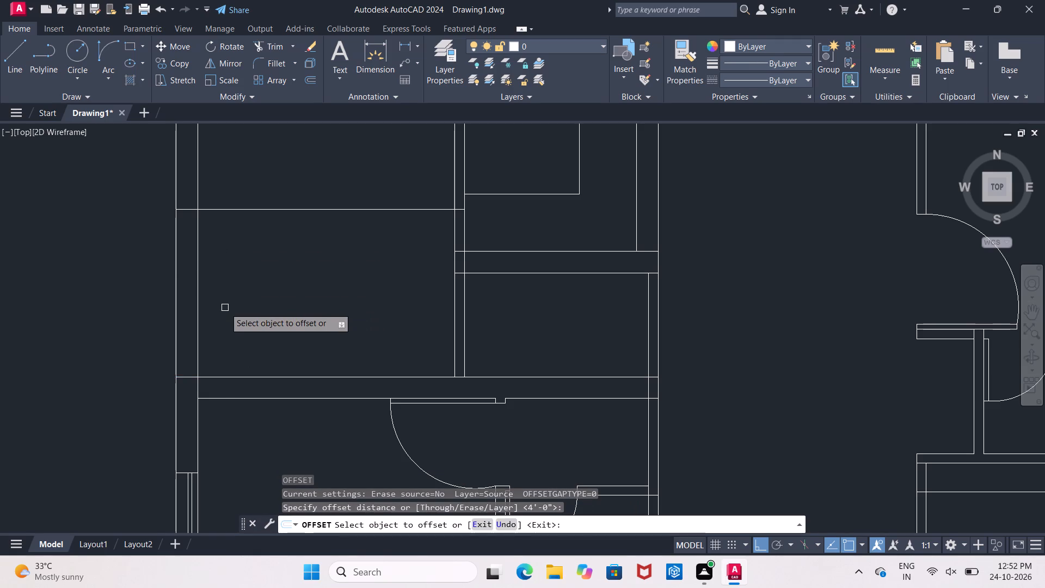
click(224, 401)
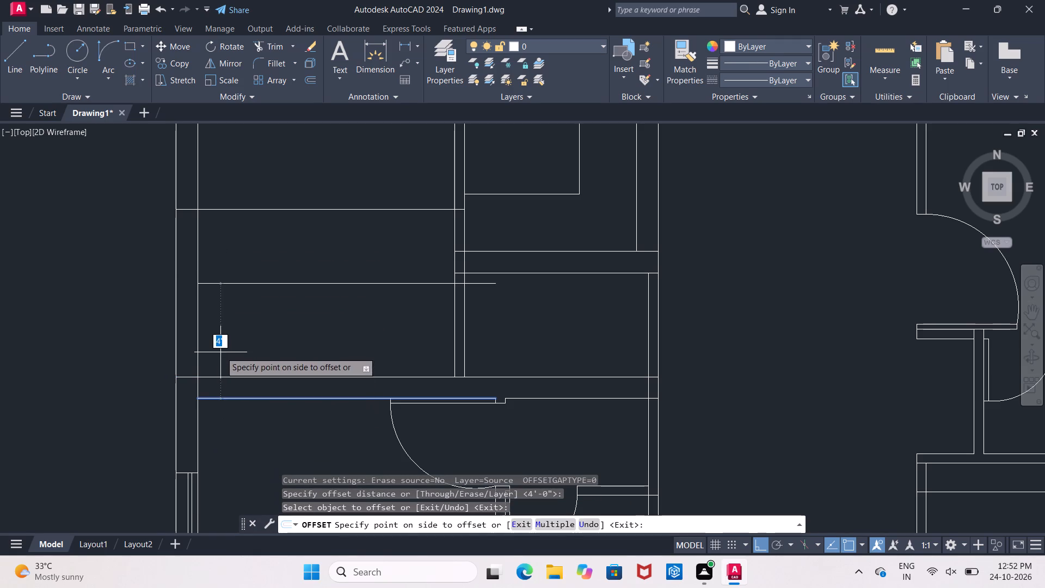
click(220, 334)
key(Escape)
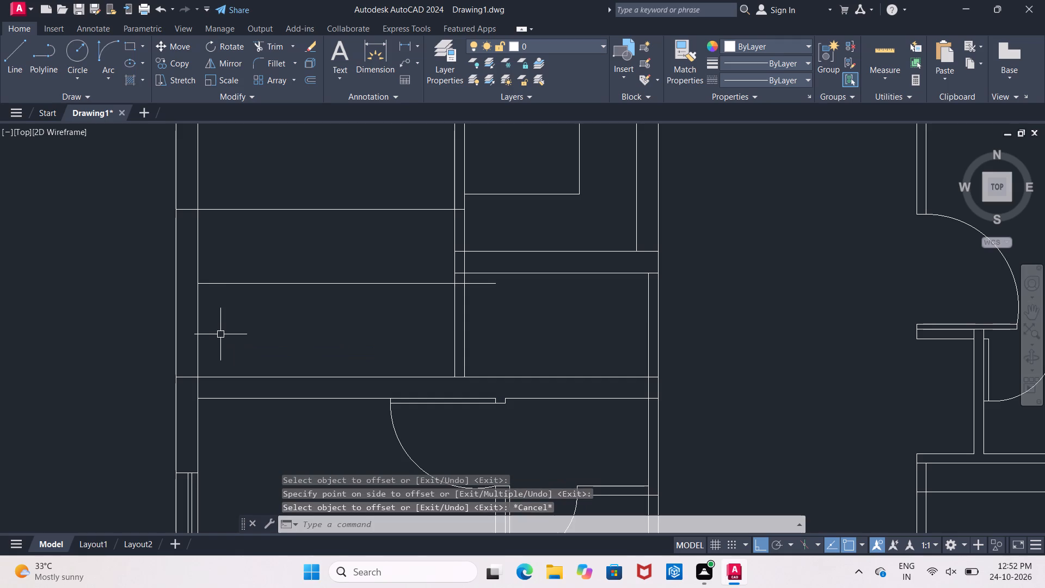
Extend the new lower offset line to the outer face of the room's left wall.
text(ex)
key(space)
key(space)
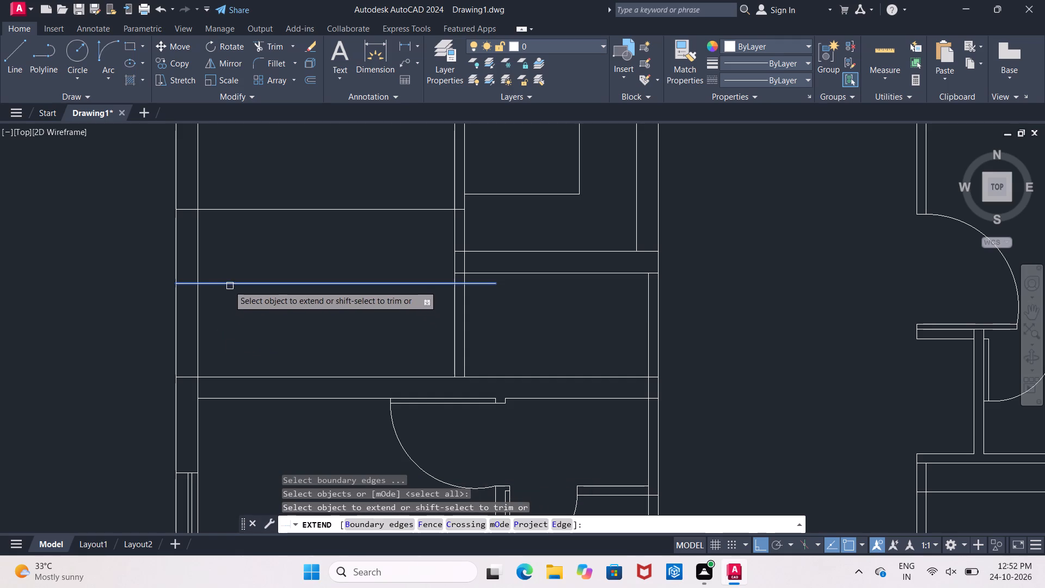
click(219, 281)
key(Escape)
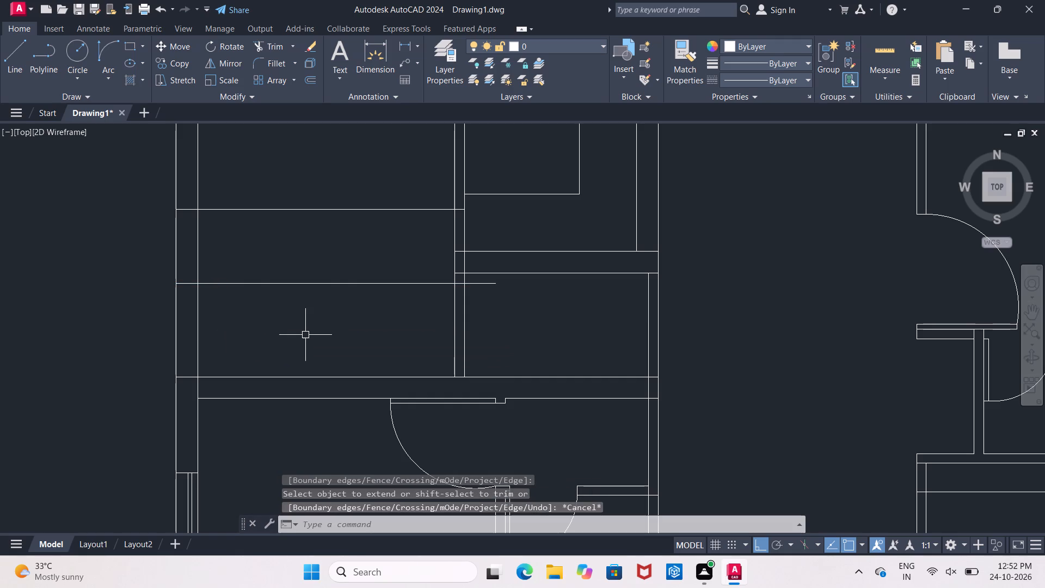
Trim both offset lines across the room interior, keeping the short pieces inside the left wall as opening edges.
key(t)
text(r)
key(space)
key(space)
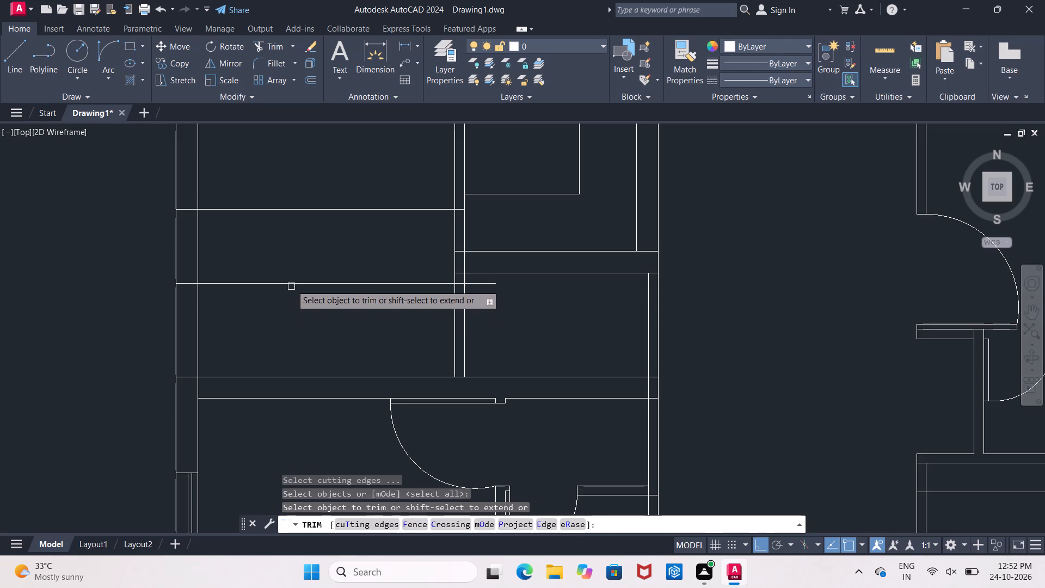
click(291, 285)
middle_drag(293, 292, 291, 375)
click(281, 292)
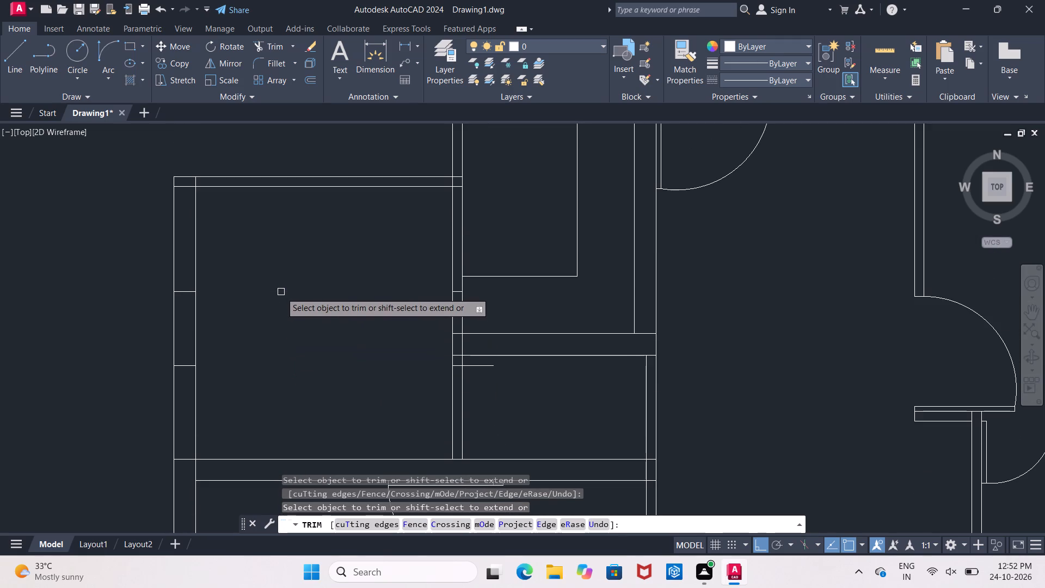
key(Escape)
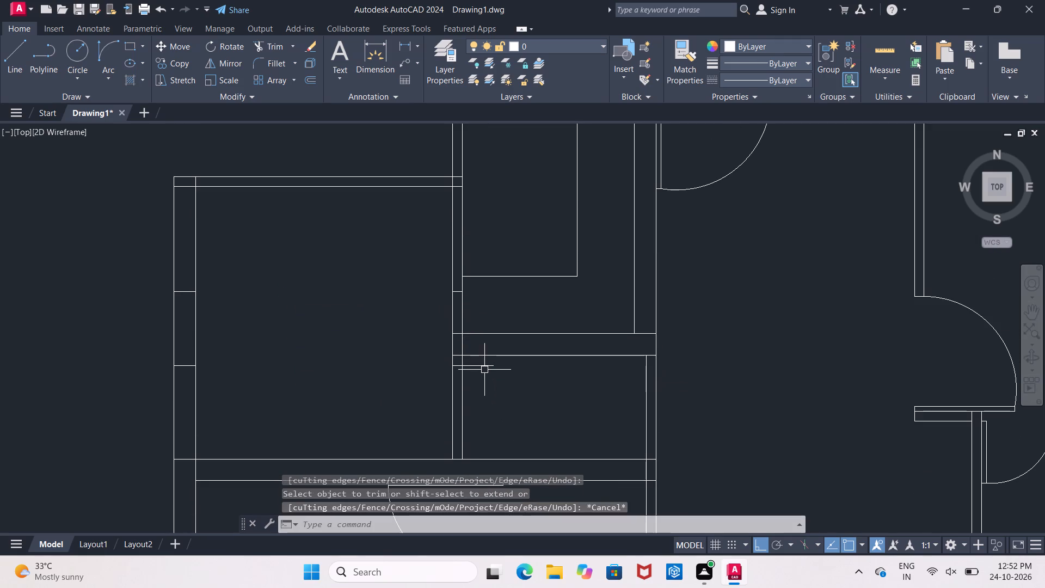
Delete the two leftover offset line pieces at the room's right wall.
click(484, 368)
scroll(447, 293, up, 1)
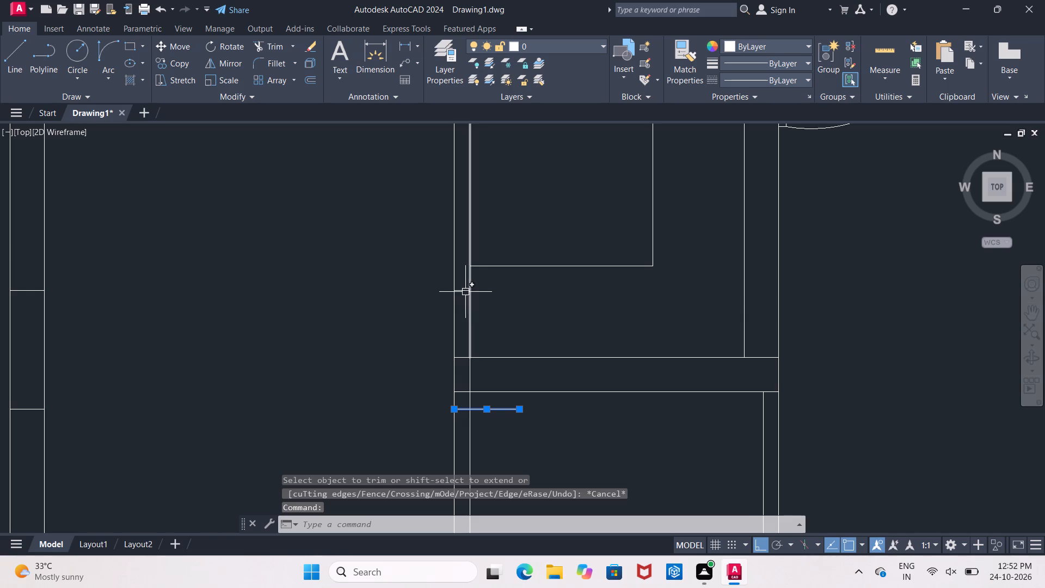
click(465, 291)
key(Delete)
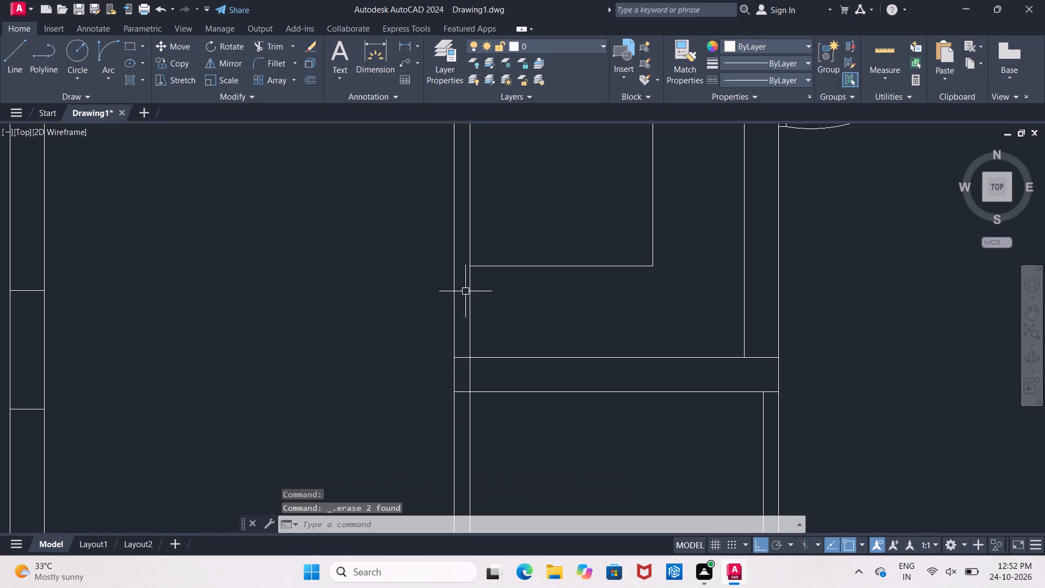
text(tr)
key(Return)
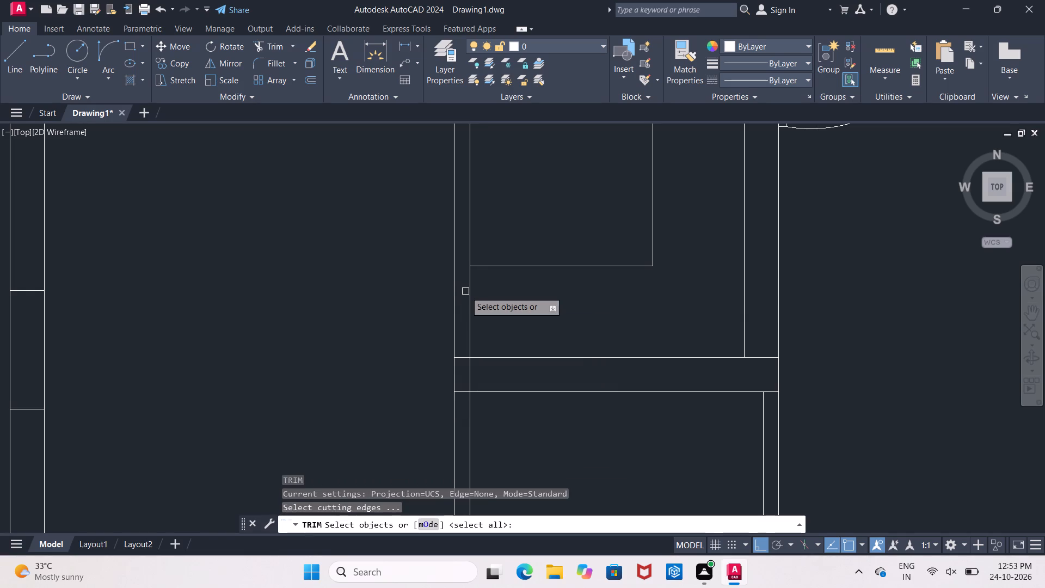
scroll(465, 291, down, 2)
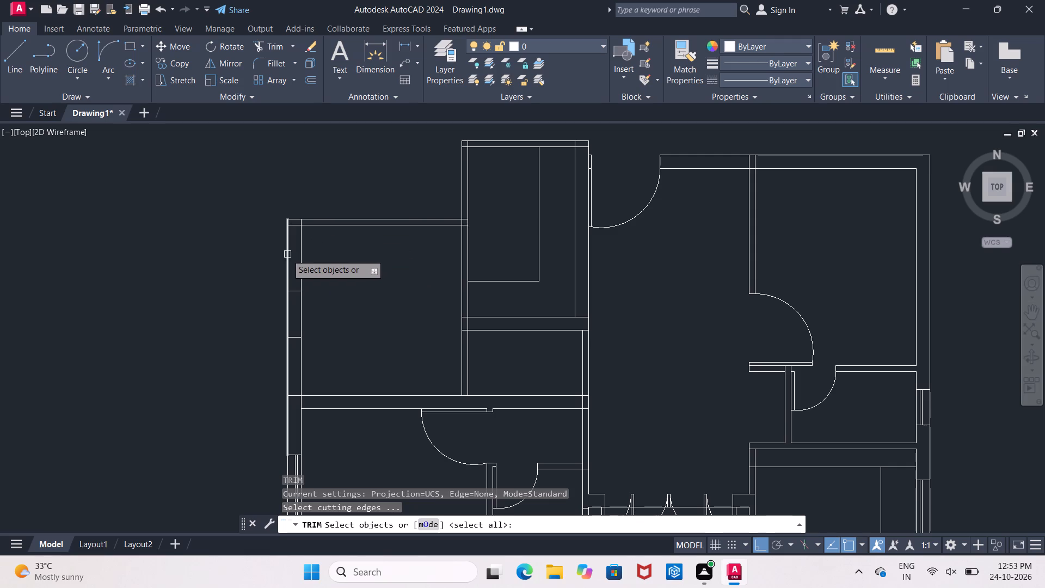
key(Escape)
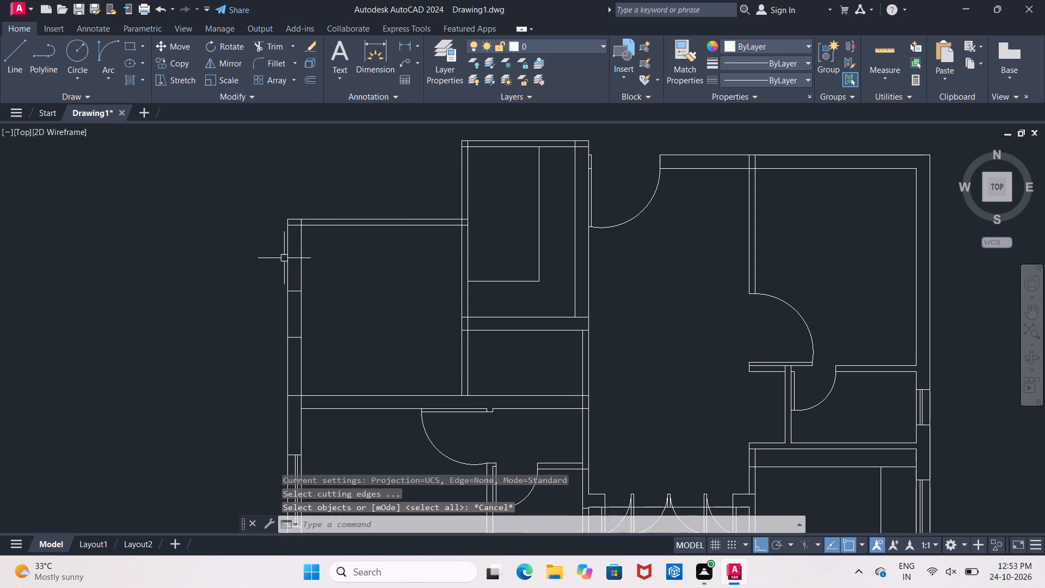
Trim both left wall face lines above and below the section between the two opening edges.
key(t)
key(r)
key(space)
key(space)
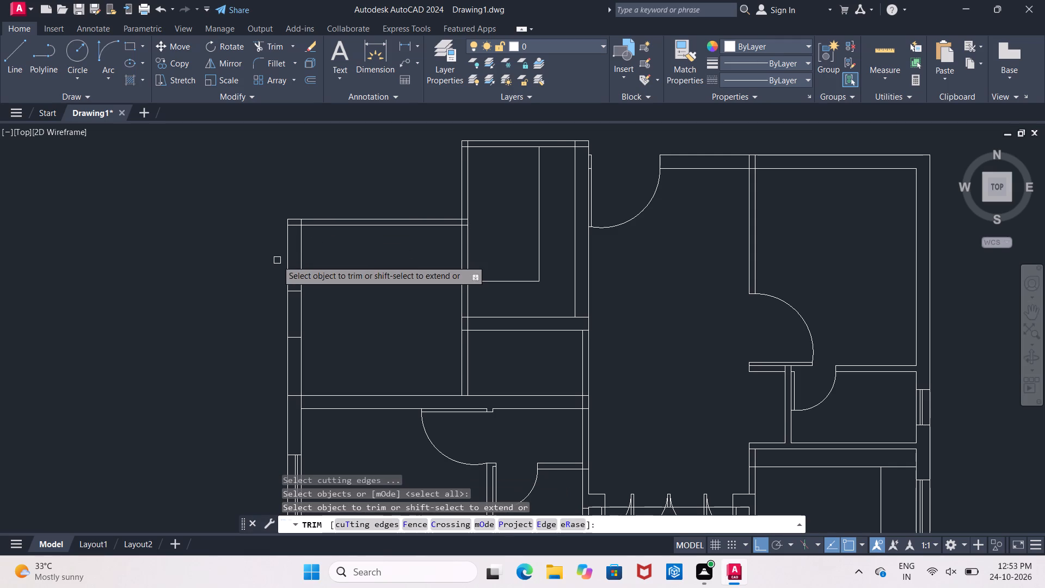
click(277, 260)
click(307, 255)
drag(254, 352, 260, 356)
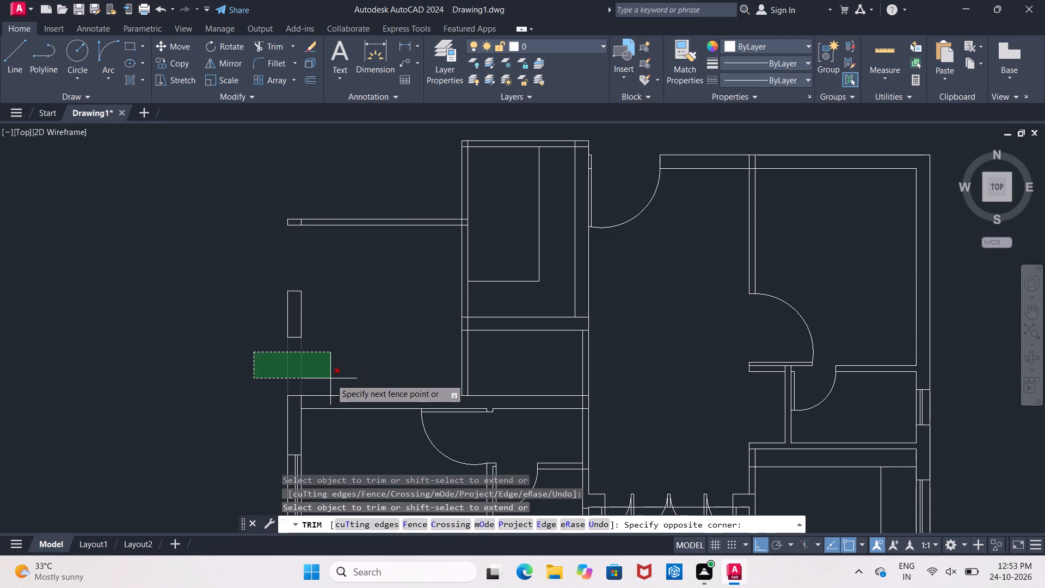
click(331, 378)
key(Escape)
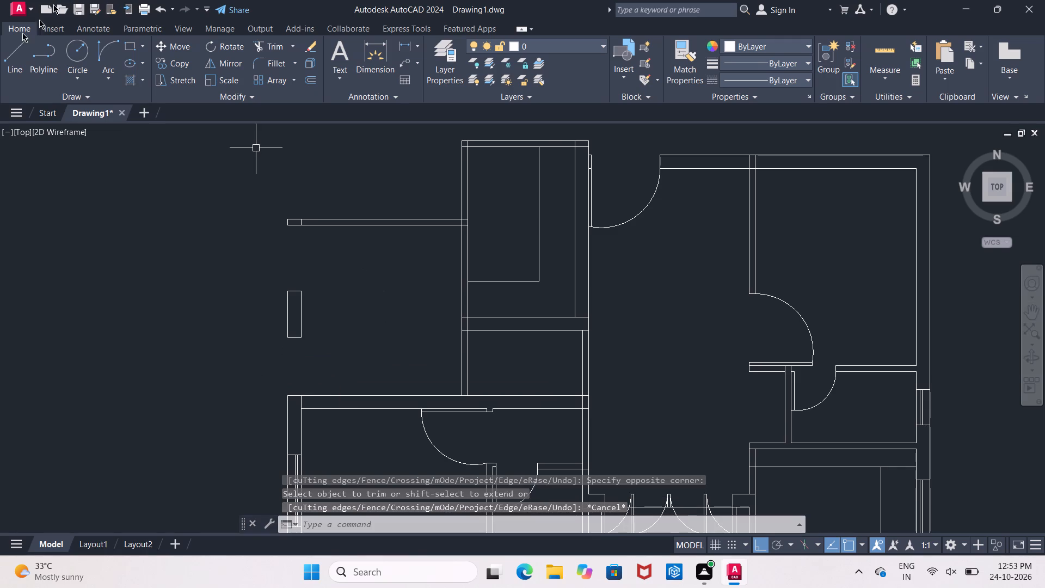
Redraw both left wall faces above the opening section as 3'-8" vertical lines from the top wall's lower face.
click(16, 43)
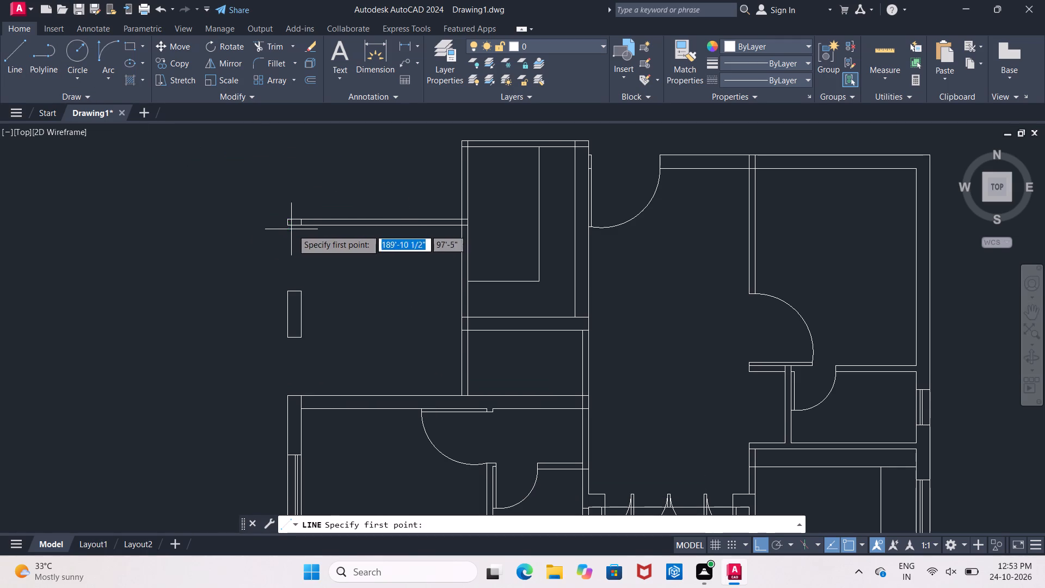
click(302, 228)
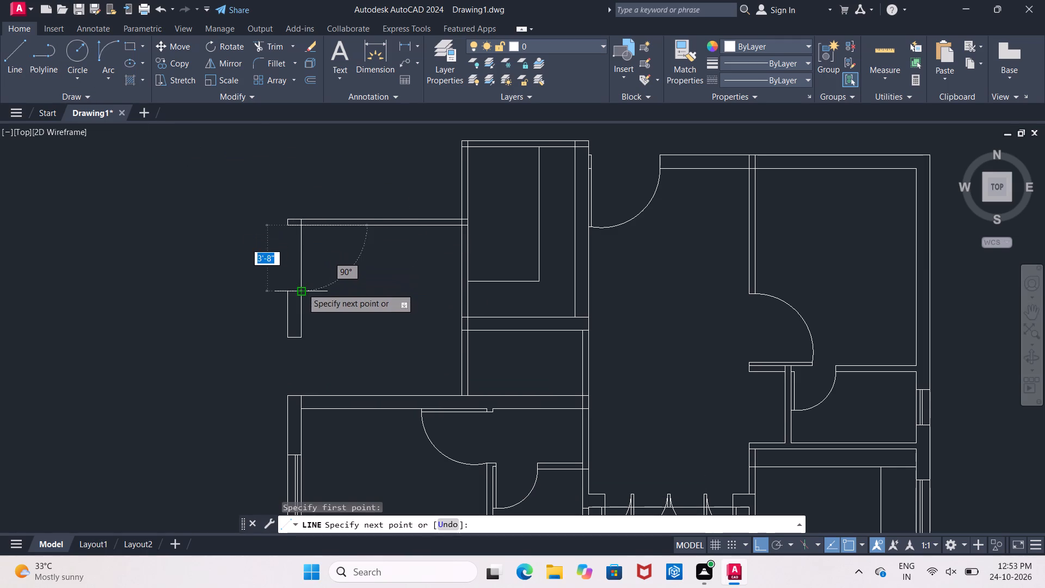
click(302, 289)
key(Escape)
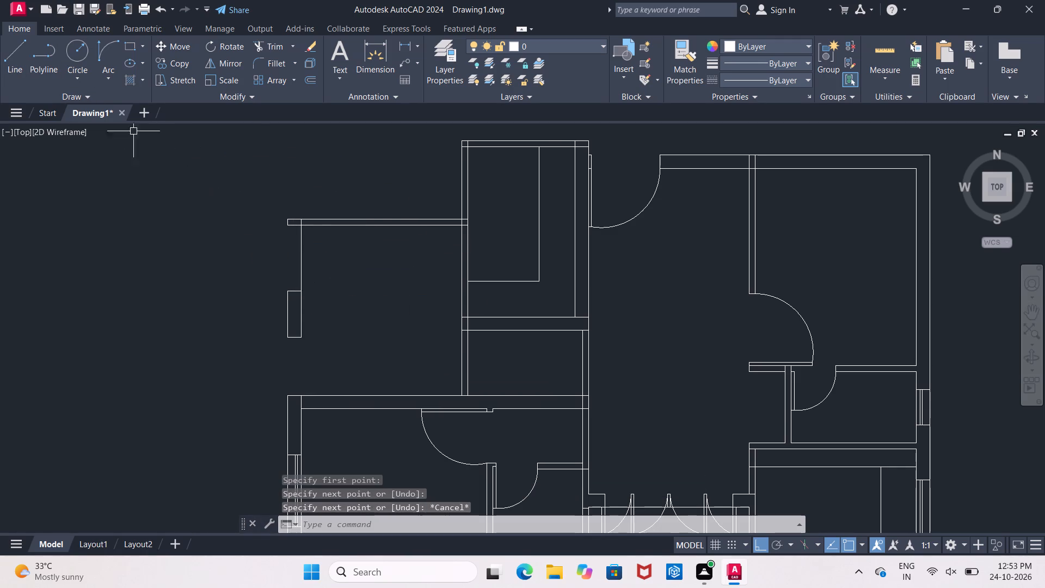
click(26, 72)
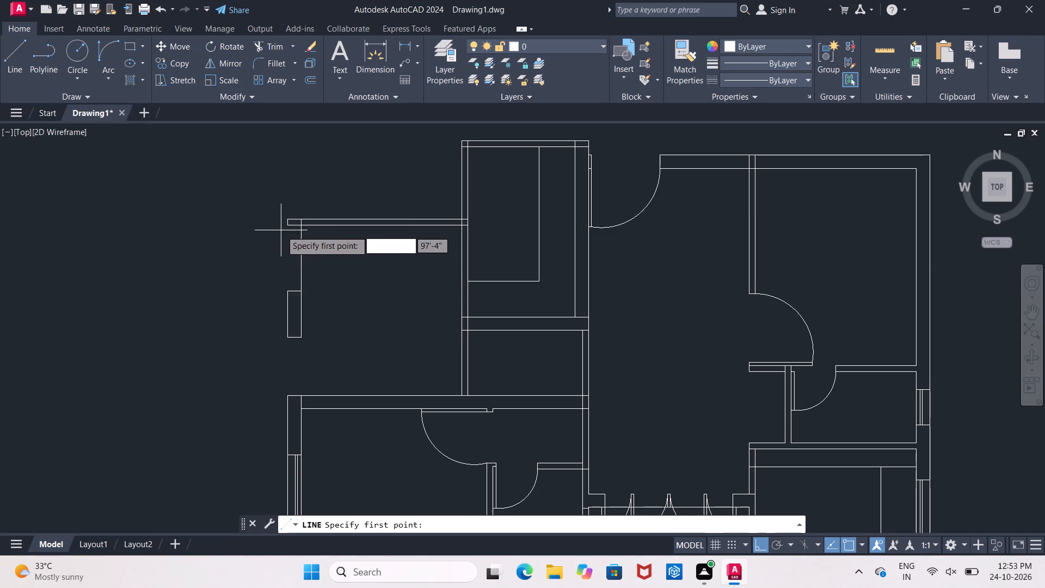
click(286, 228)
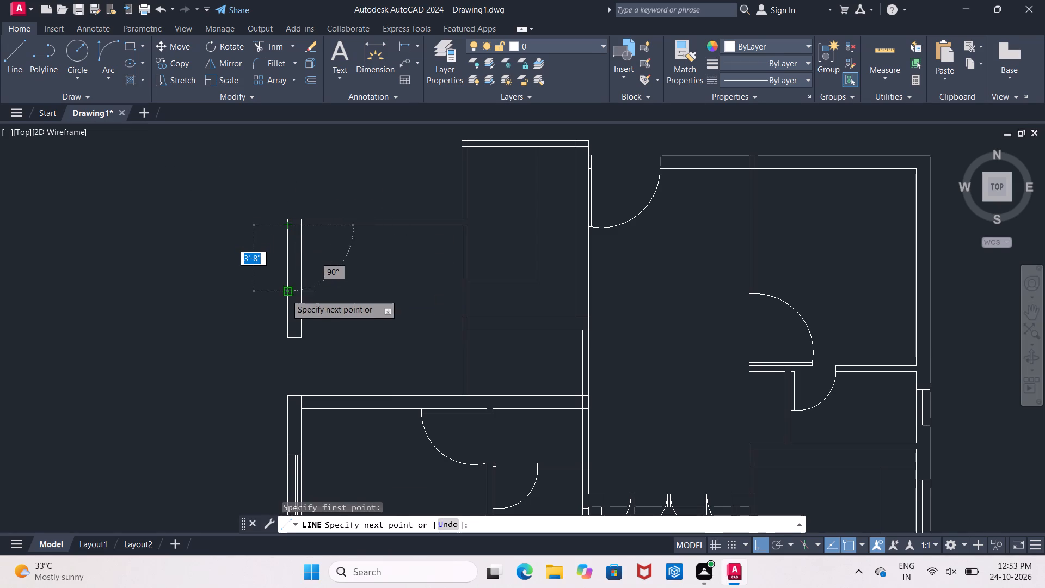
click(286, 294)
key(Escape)
Redraw both left wall faces below the opening section as 3'-3" vertical lines down to the bottom wall's upper face.
click(21, 66)
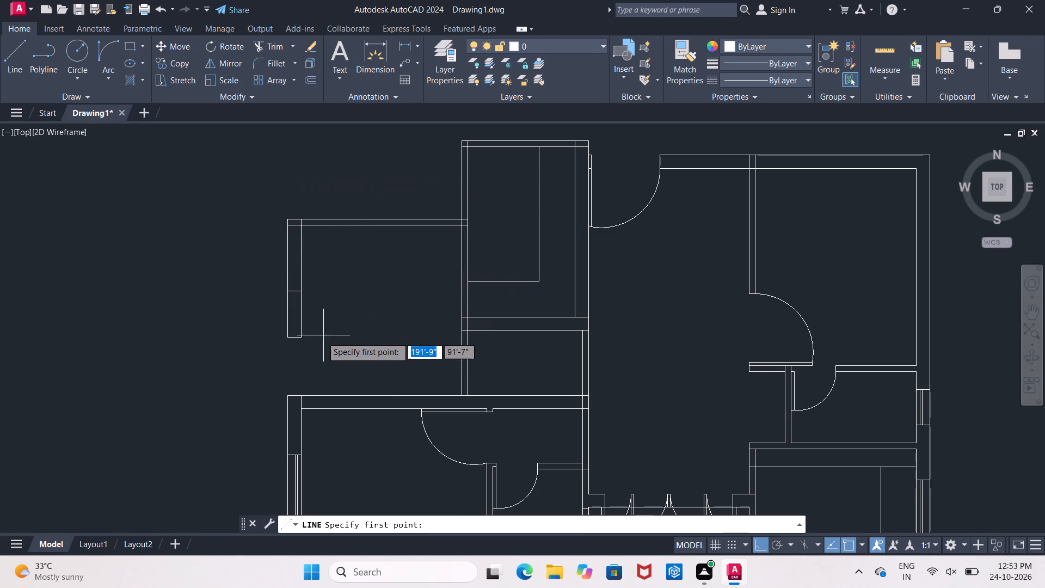
click(301, 335)
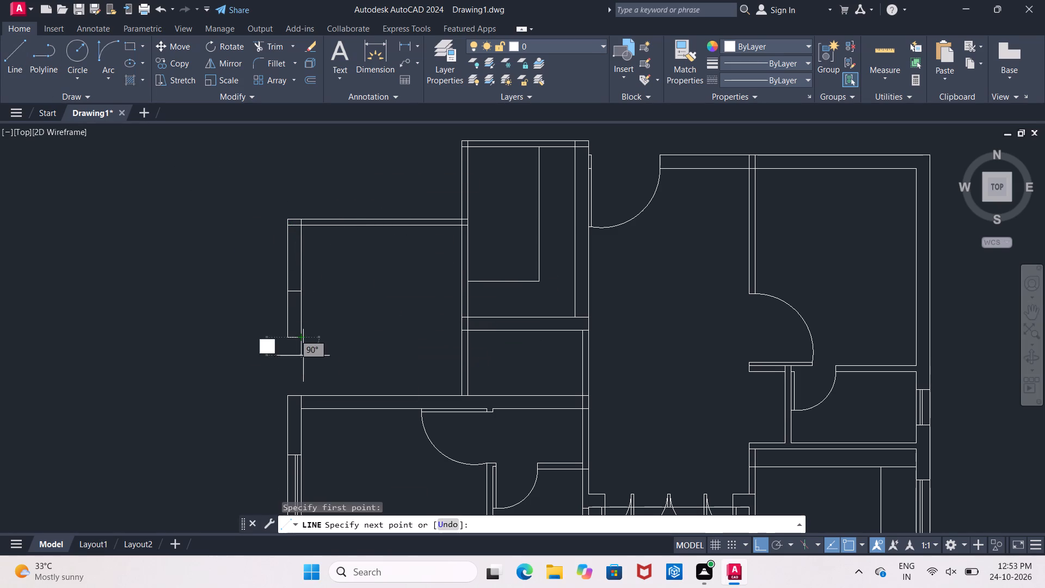
click(303, 394)
key(Escape)
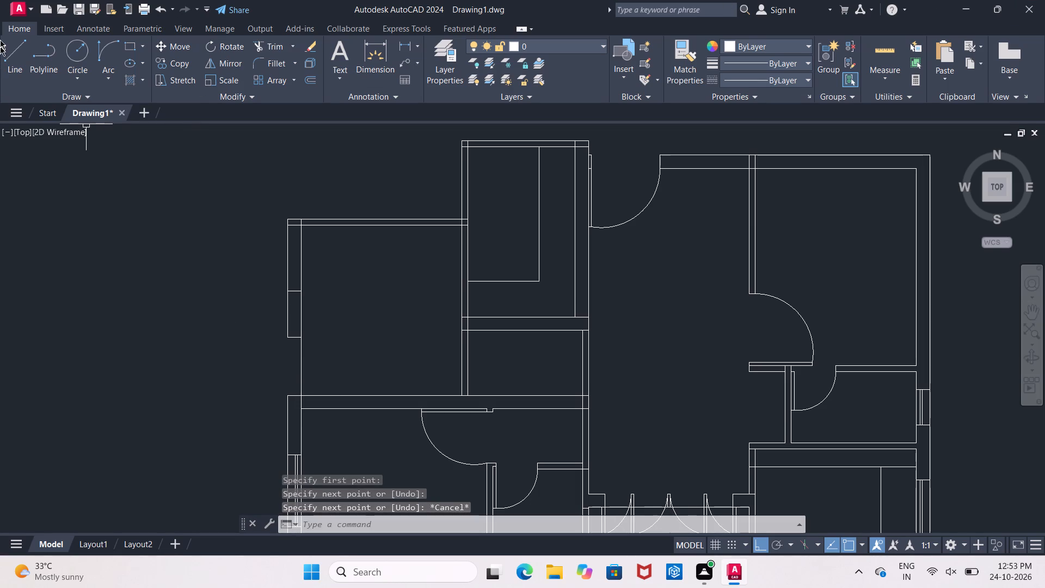
click(11, 59)
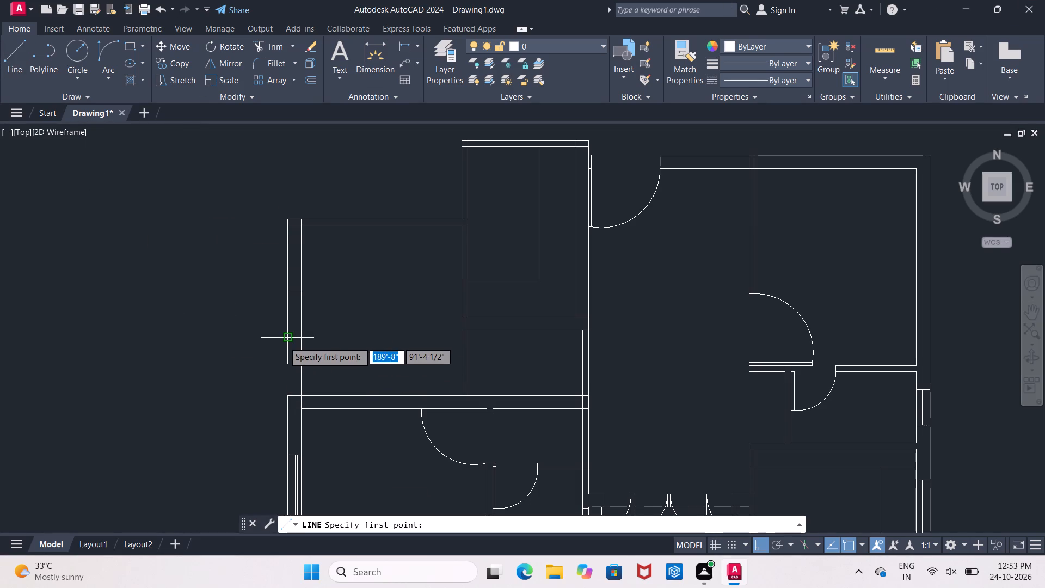
click(284, 341)
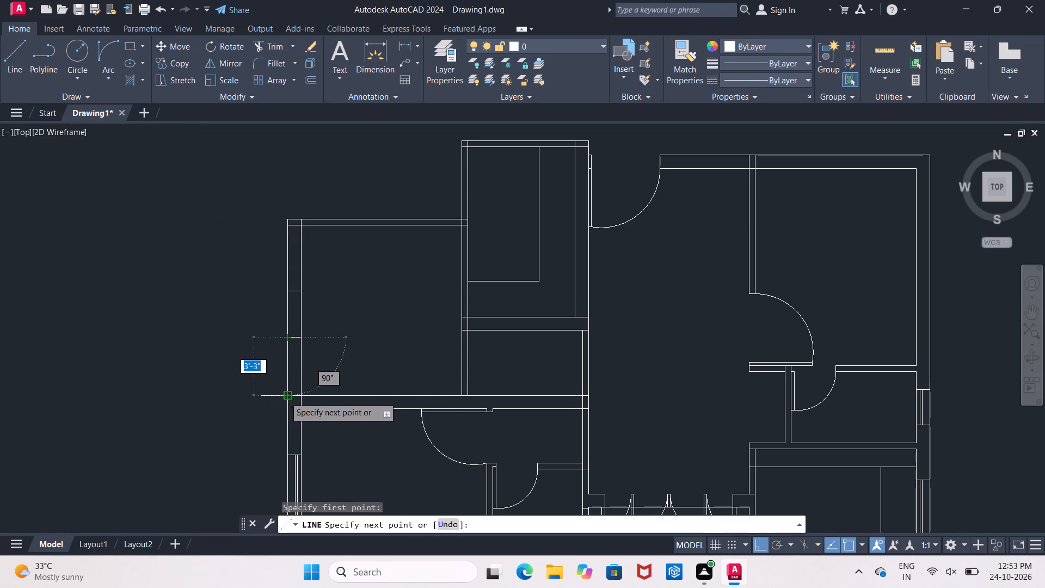
click(286, 397)
key(Escape)
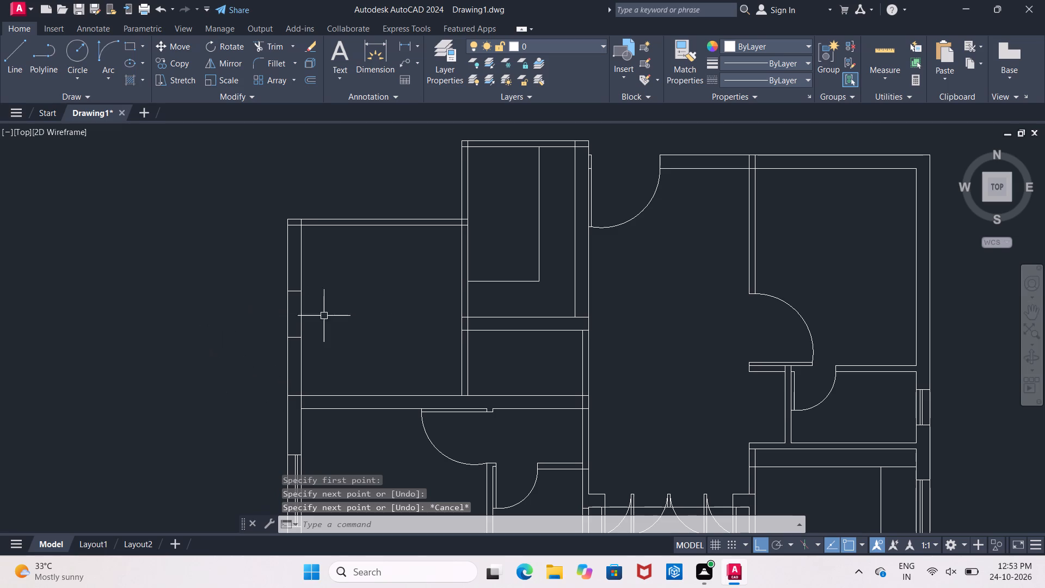
Offset the upper line of the upper left room's top wall 4' upward.
middle_drag(402, 317, 340, 384)
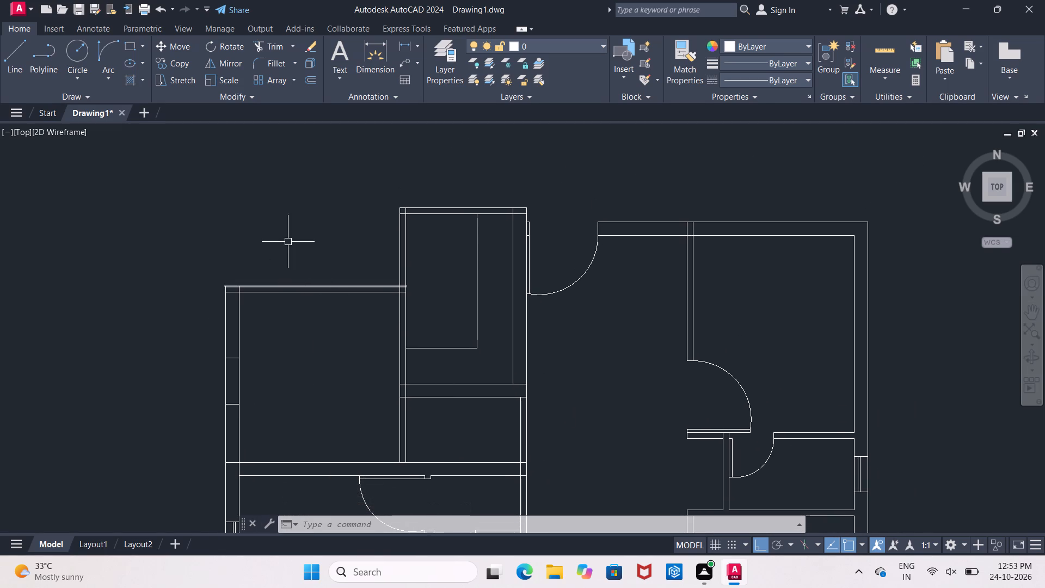
scroll(283, 230, up, 1)
middle_drag(283, 230, 292, 262)
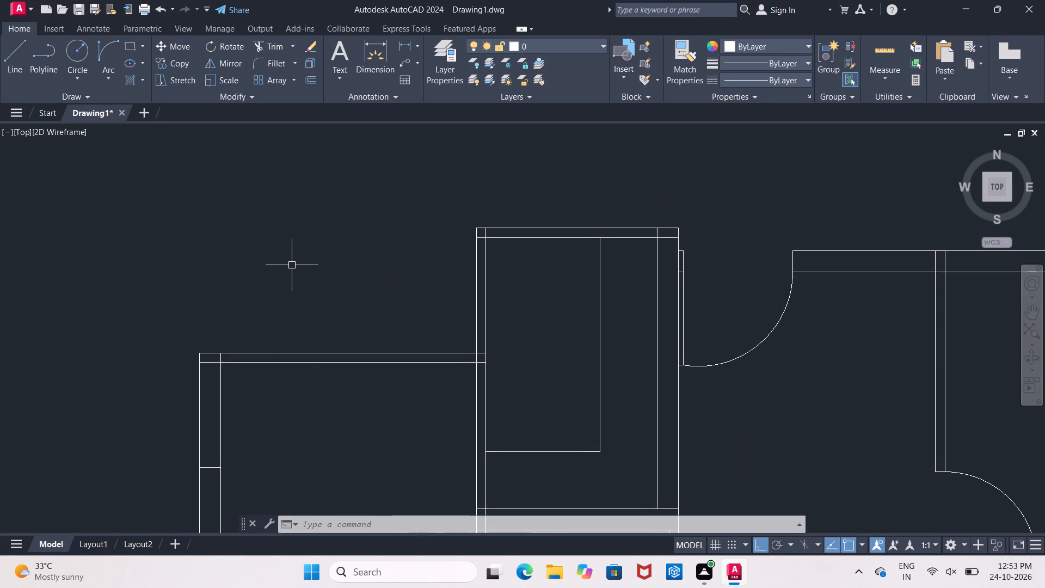
key(o)
key(Return)
text(4')
key(Return)
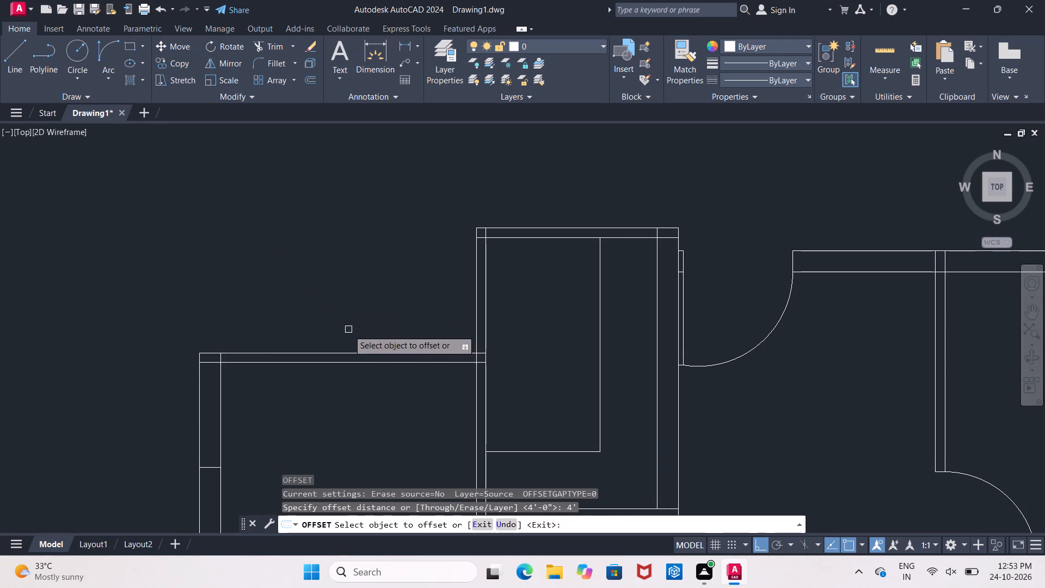
click(345, 352)
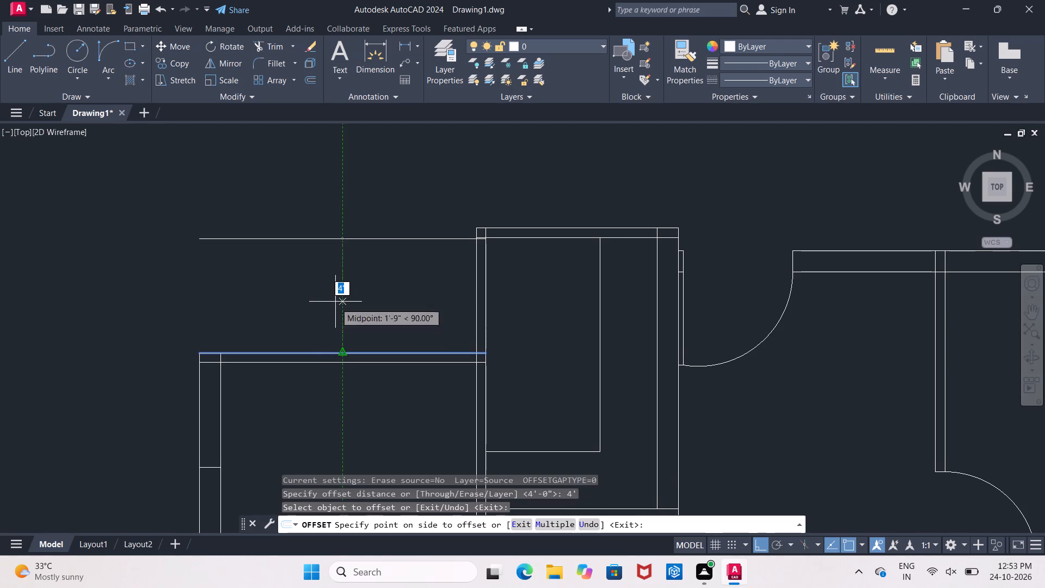
scroll(497, 195, up, 2)
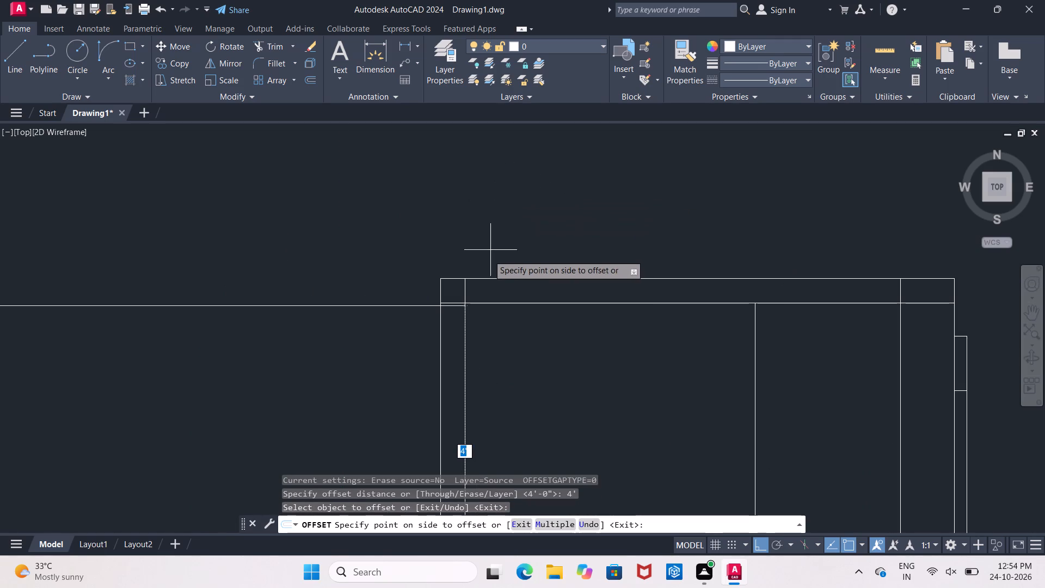
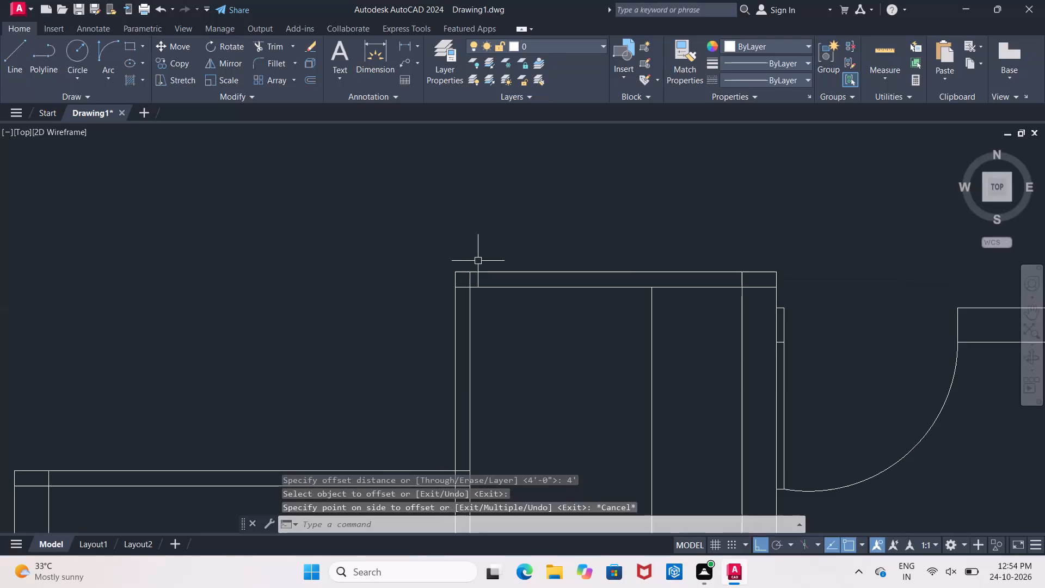
Stretch the left ends of both top wall lines of the taller adjoining room leftward past the upper left room's outer left wall.
scroll(477, 260, down, 2)
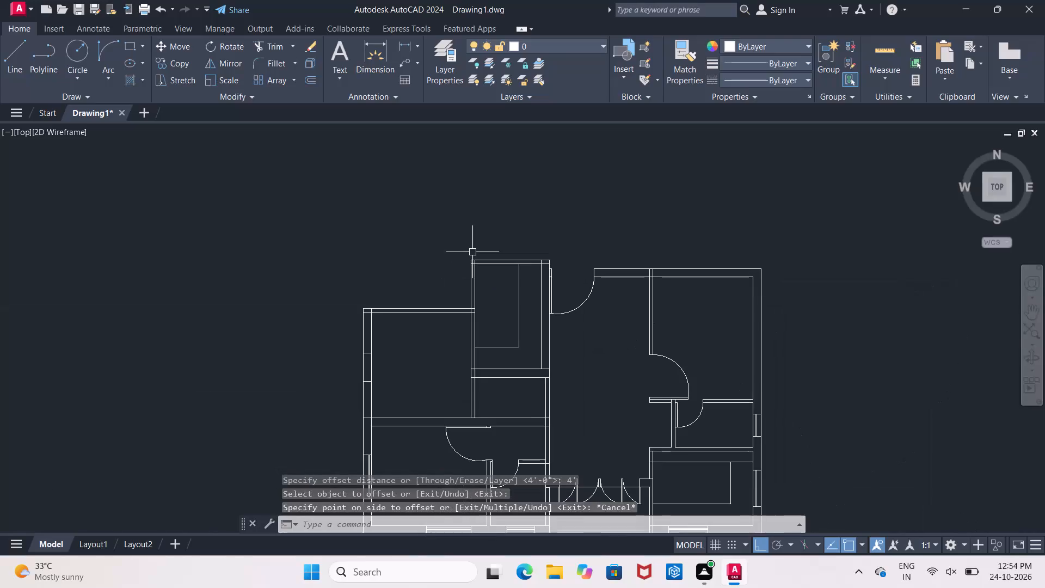
middle_drag(472, 252, 454, 217)
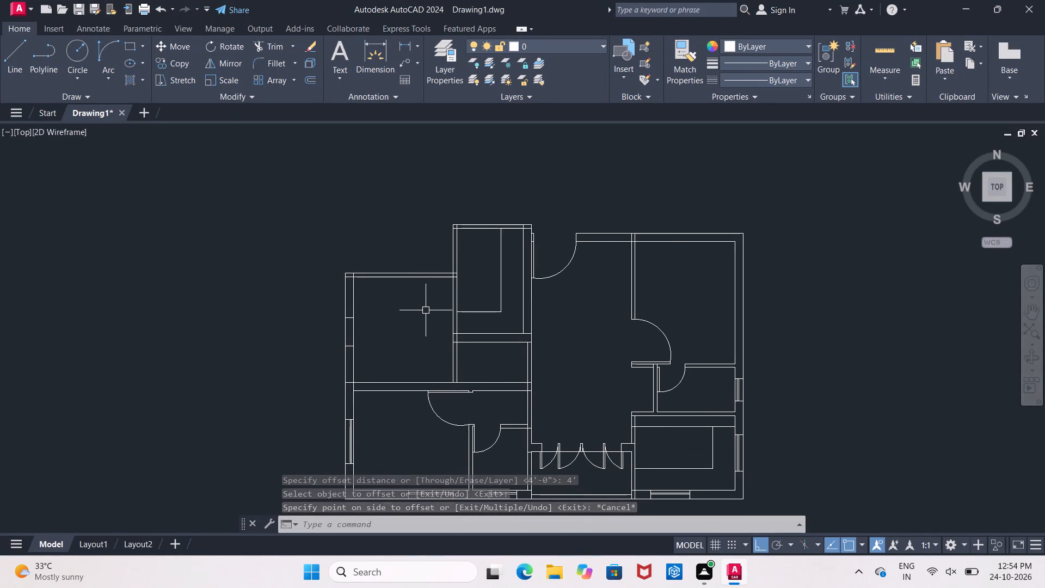
scroll(425, 311, up, 1)
middle_drag(425, 311, 373, 420)
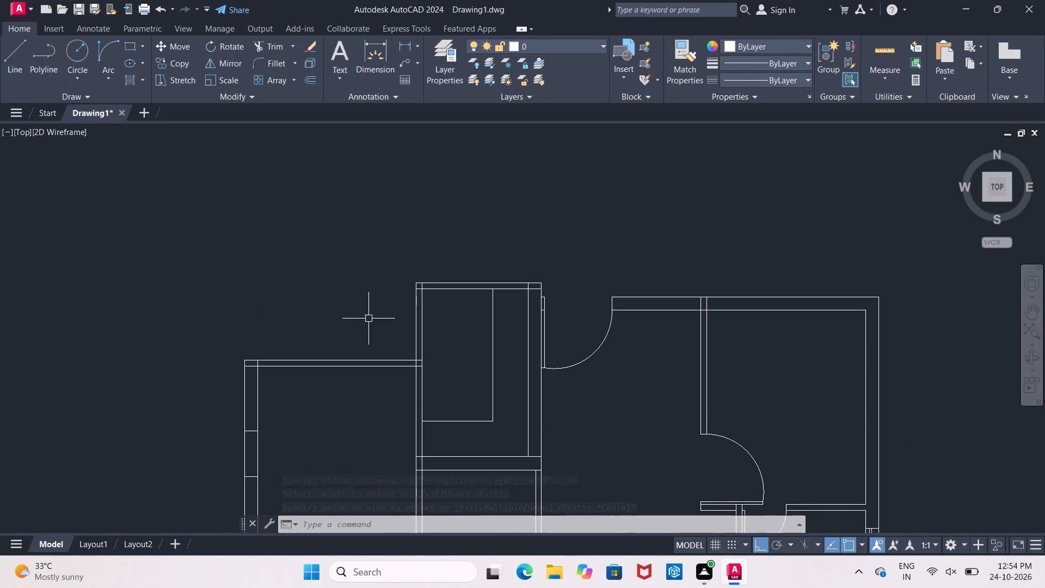
scroll(365, 298, up, 1)
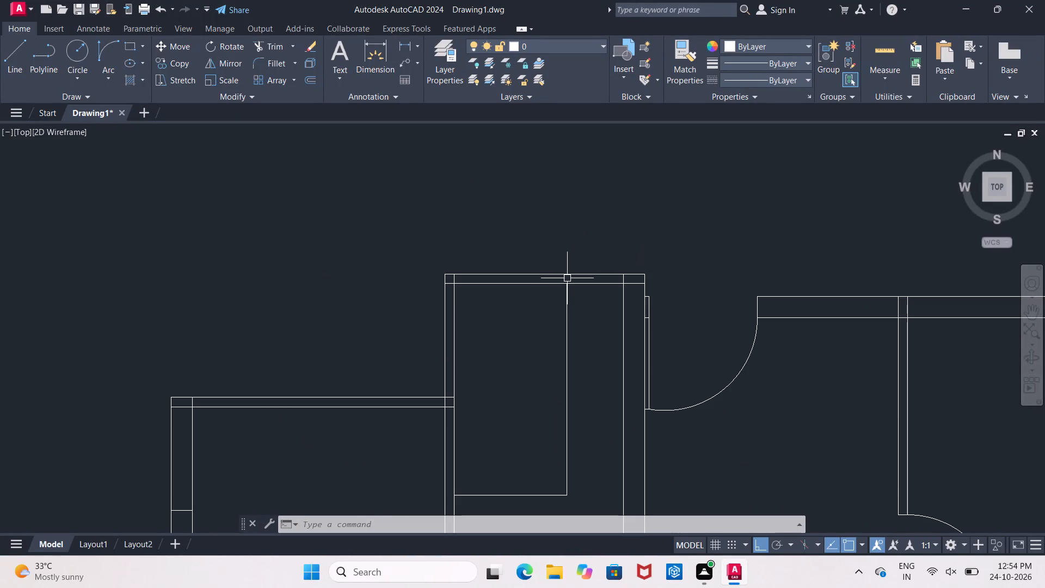
click(530, 277)
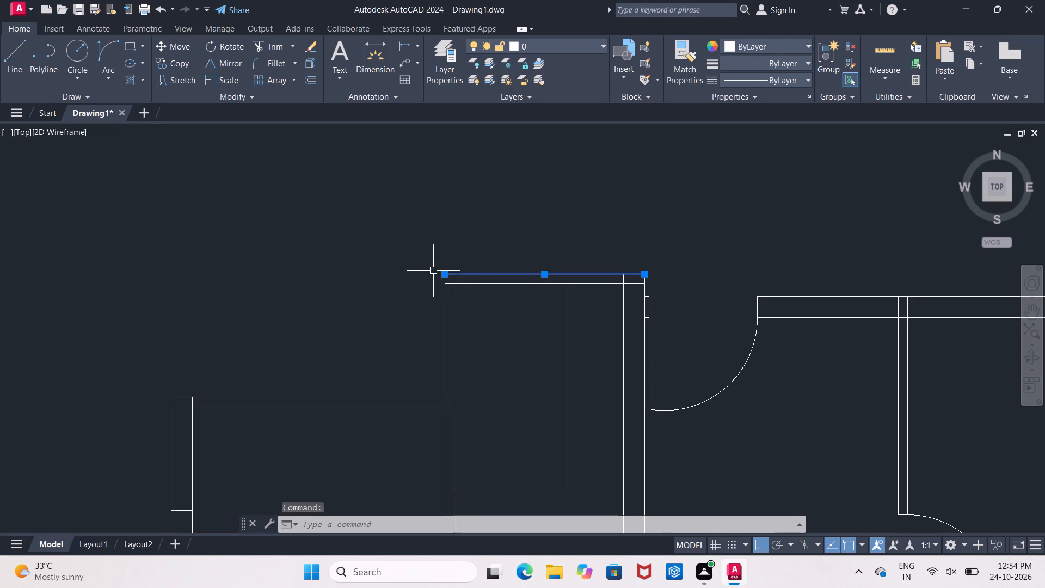
drag(445, 272, 433, 272)
click(0, 293)
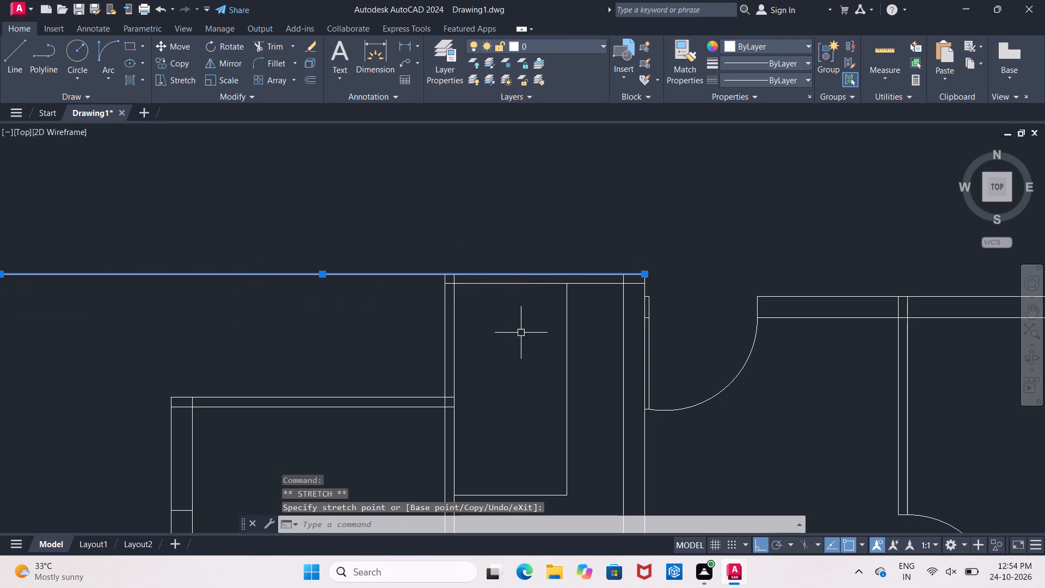
click(521, 286)
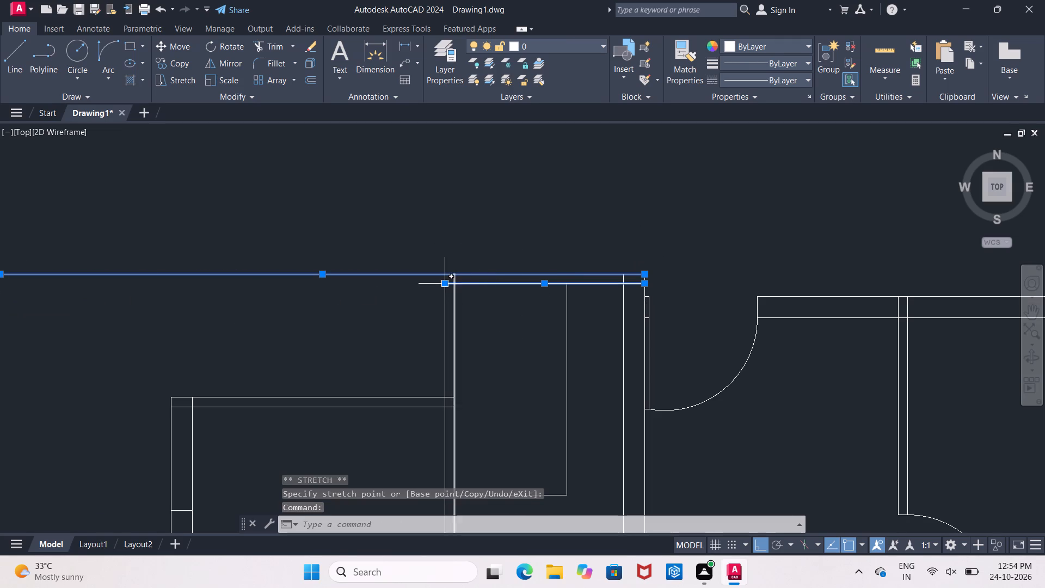
click(445, 283)
click(49, 316)
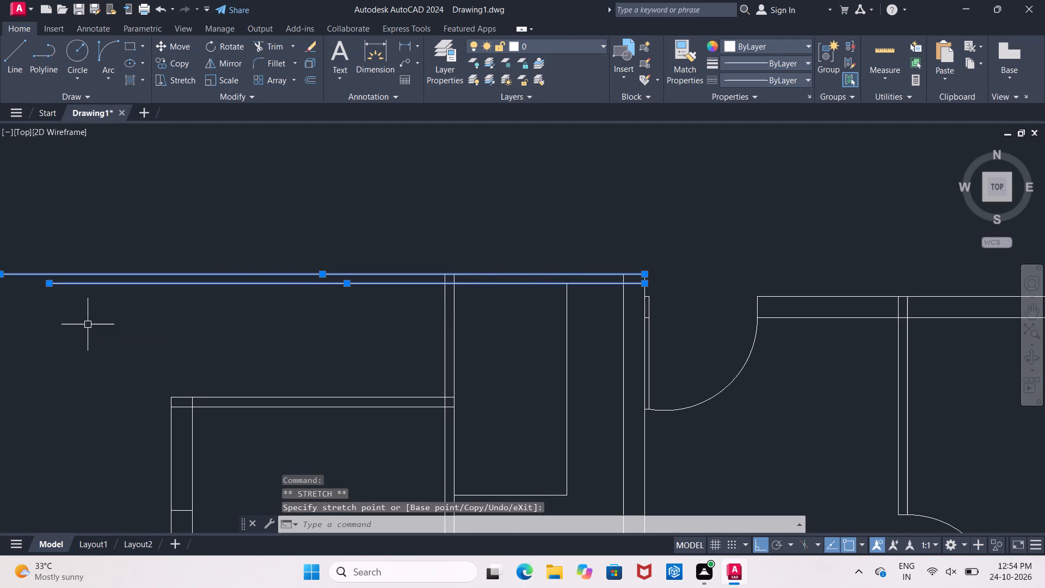
key(Escape)
Extend both face lines of the upper left room's left wall up to the upper line of the lengthened top wall.
text(ex)
key(space)
key(space)
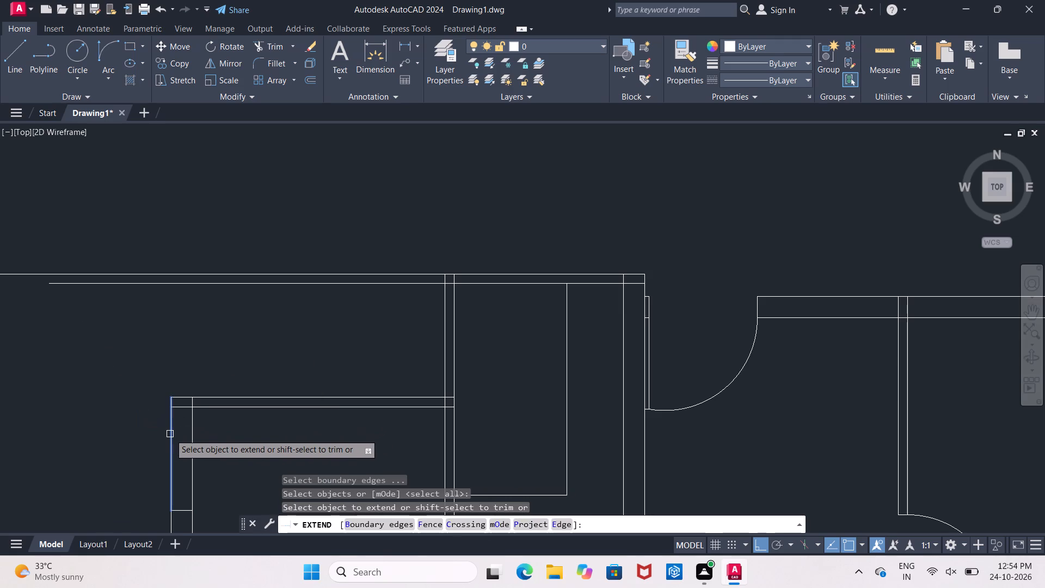
click(171, 399)
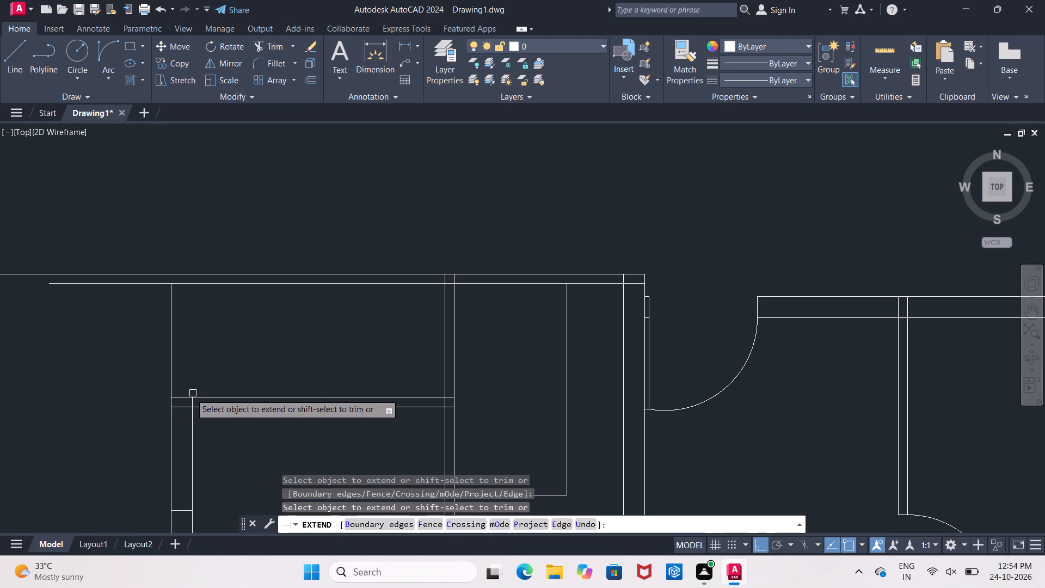
click(192, 399)
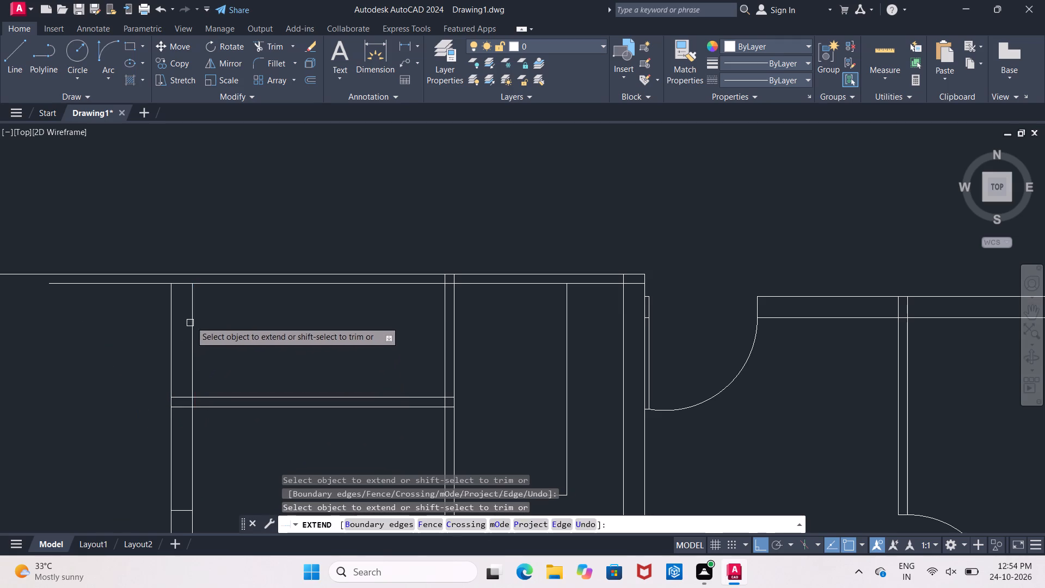
click(194, 286)
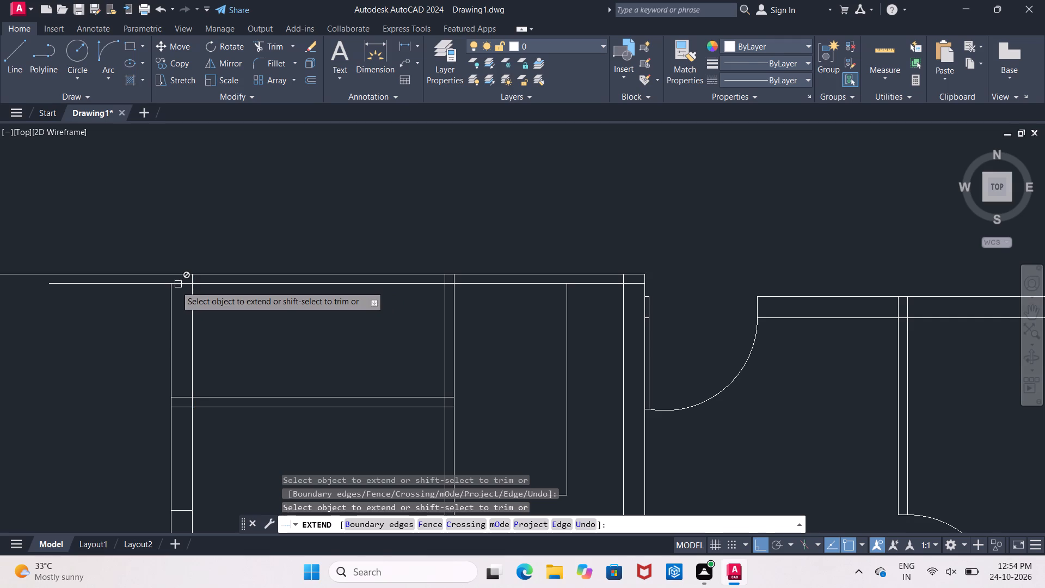
click(173, 286)
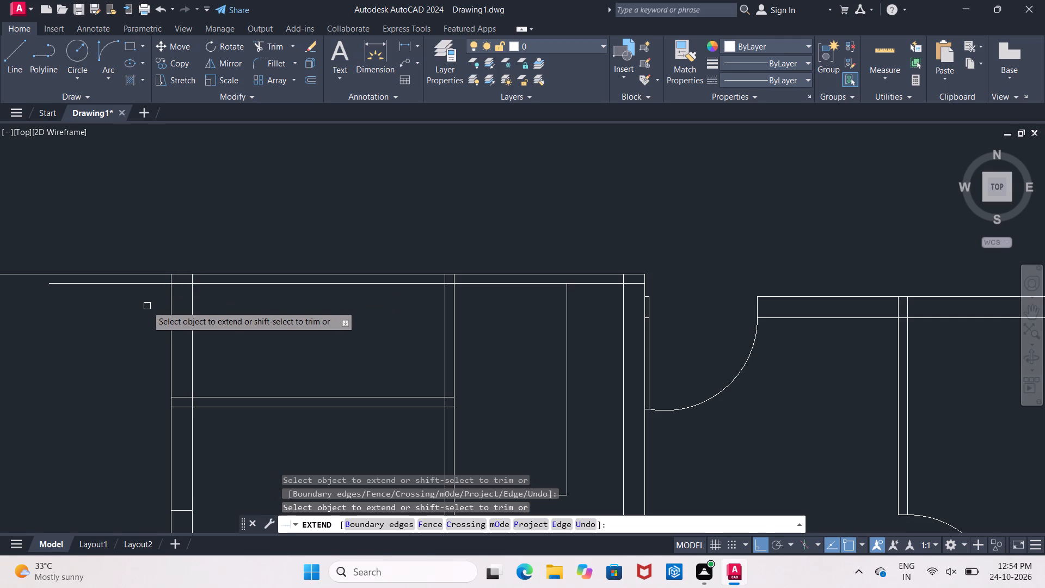
Trim both top wall lines where they overhang beyond the outer face of the left wall.
shift+click(131, 237)
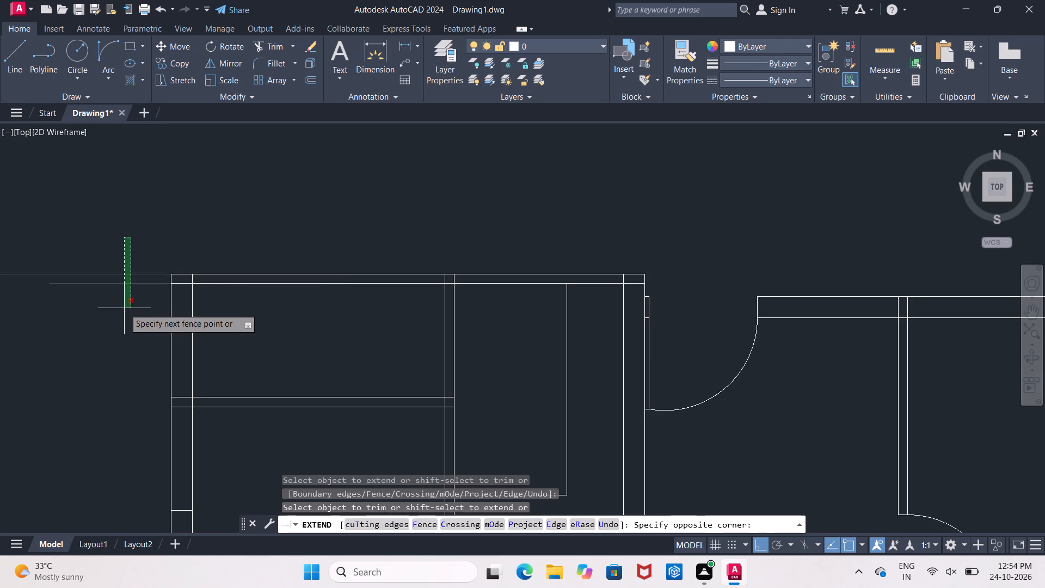
shift+click(124, 308)
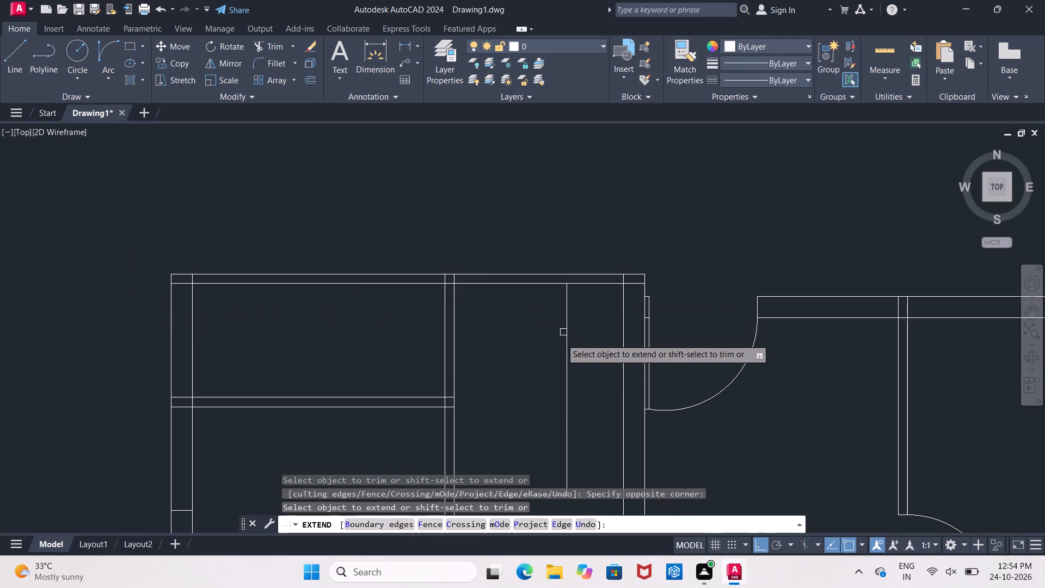
scroll(500, 351, down, 1)
middle_drag(500, 353, 497, 352)
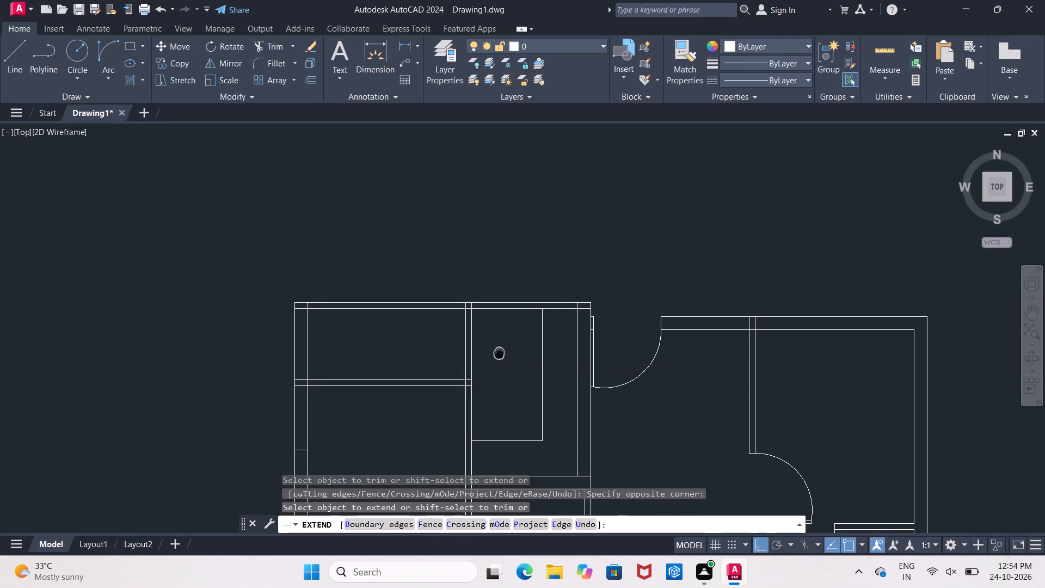
middle_drag(497, 352, 391, 308)
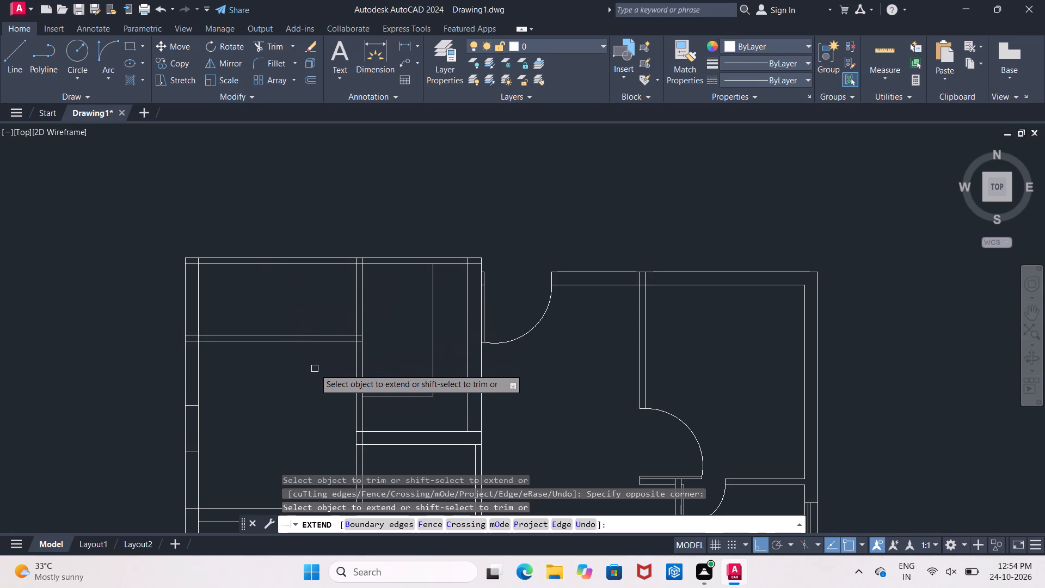
middle_drag(313, 368, 298, 342)
scroll(321, 327, up, 1)
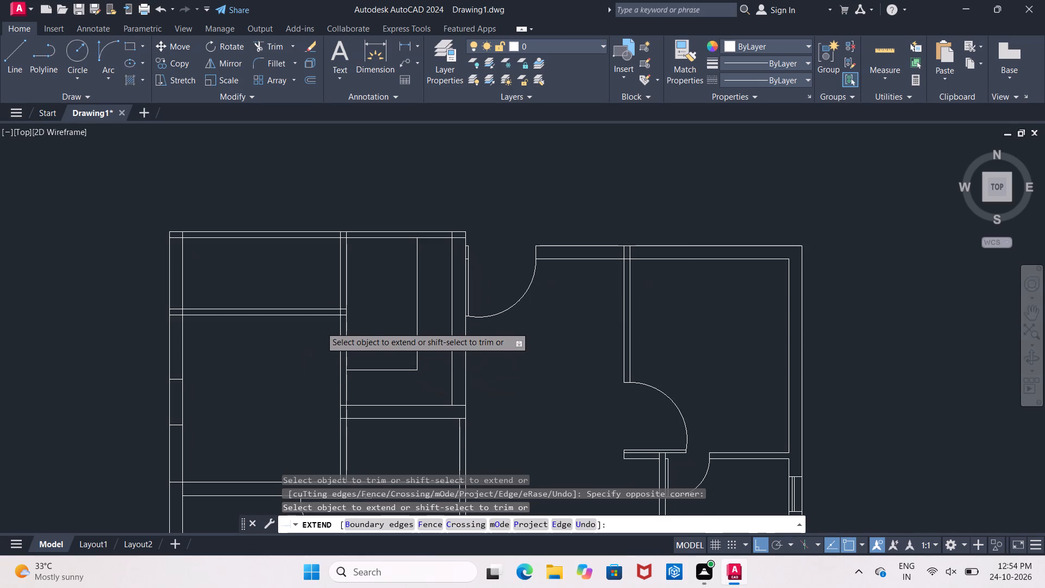
key(Escape)
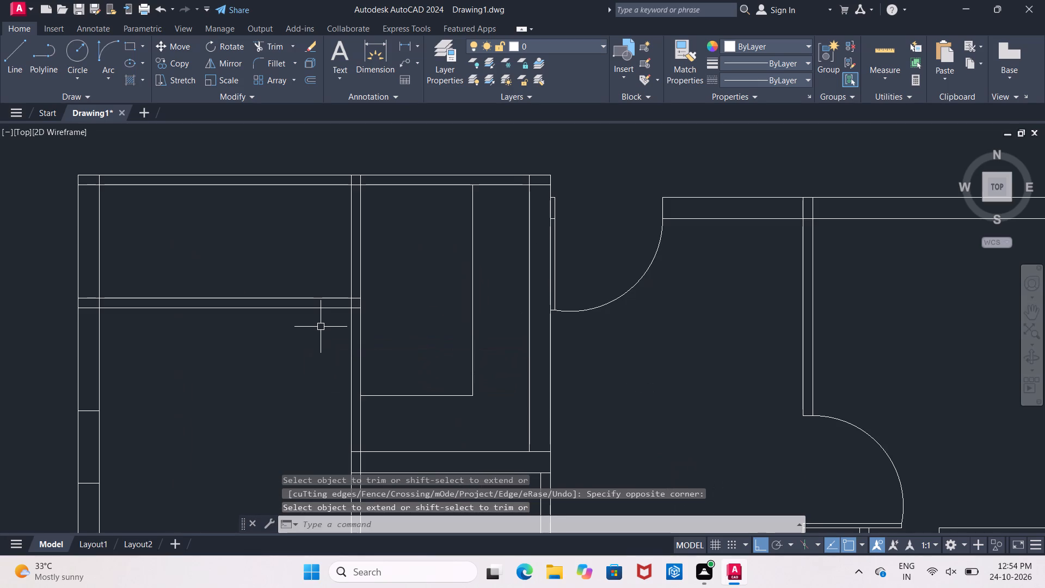
Offset the upper left room's top wall inner line 2" downward and its right wall inner line 2" leftward, into the room.
key(o)
key(Return)
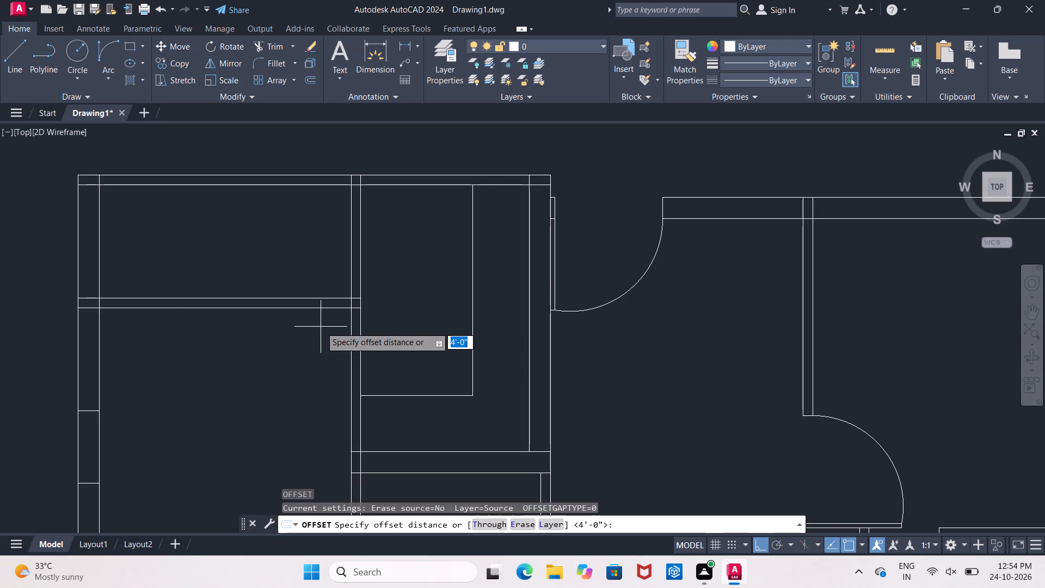
text(2")
key(Return)
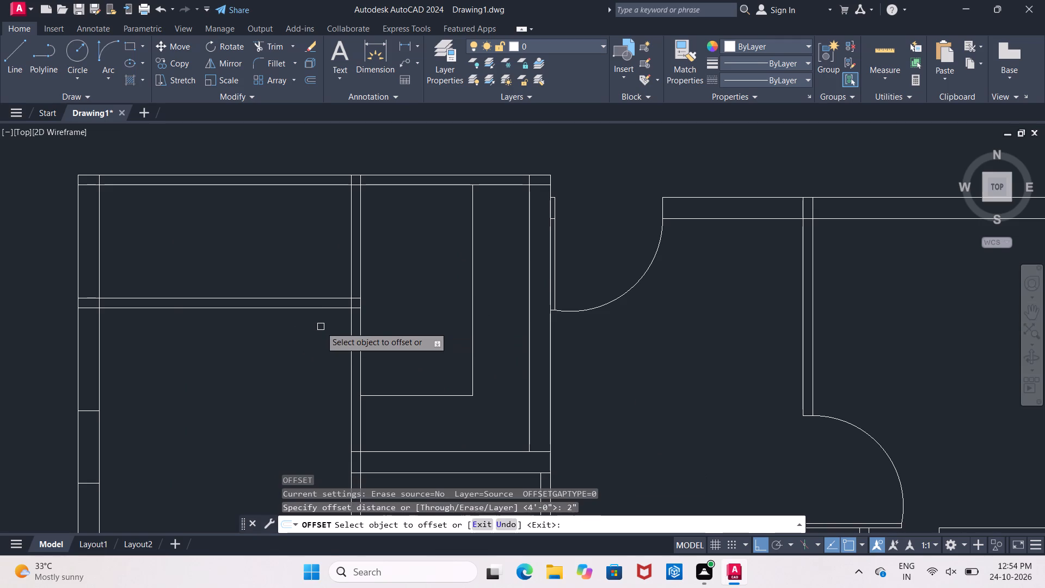
click(323, 310)
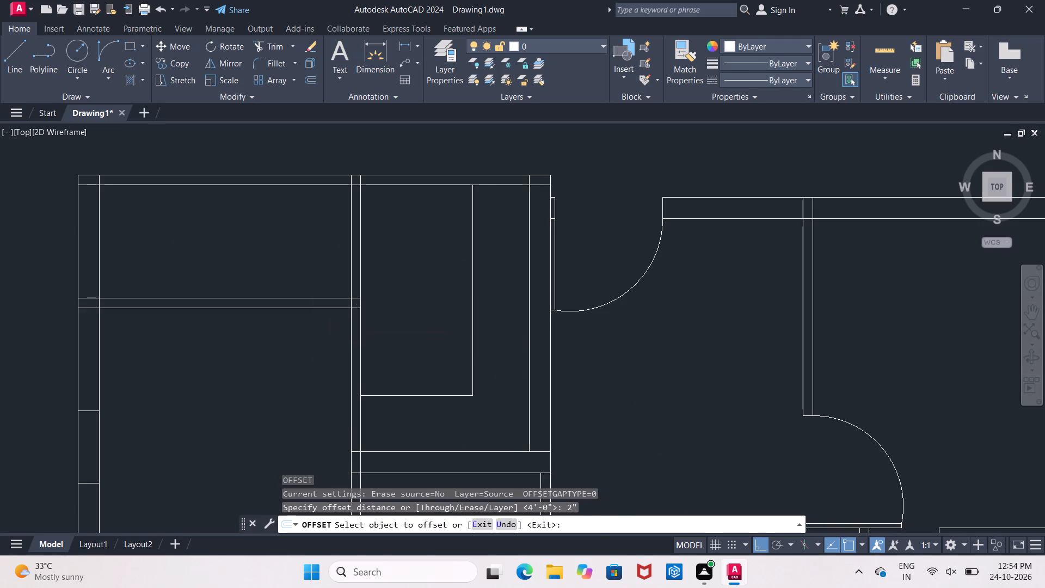
click(324, 349)
click(353, 328)
click(314, 339)
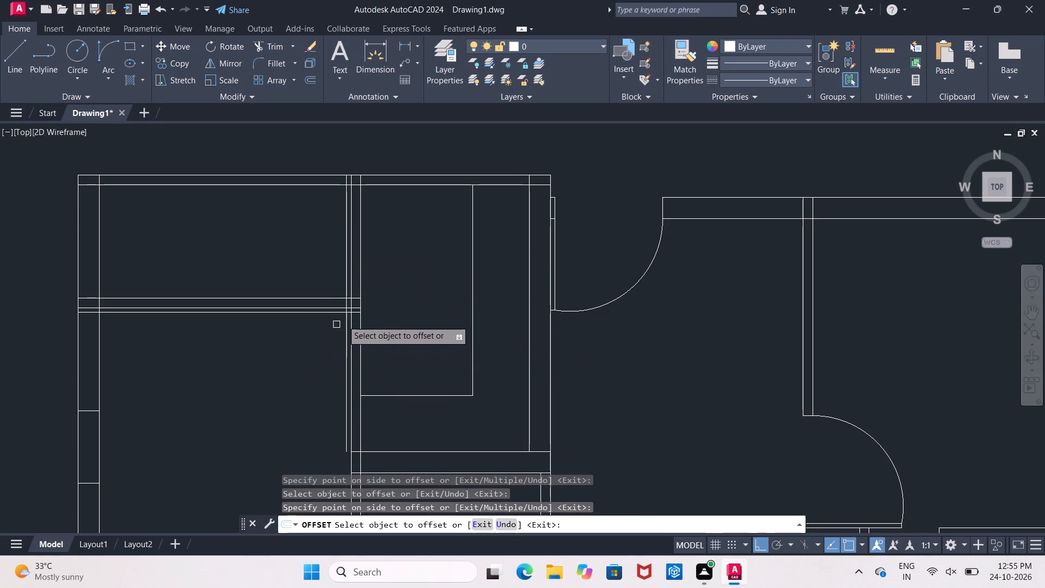
scroll(343, 307, up, 2)
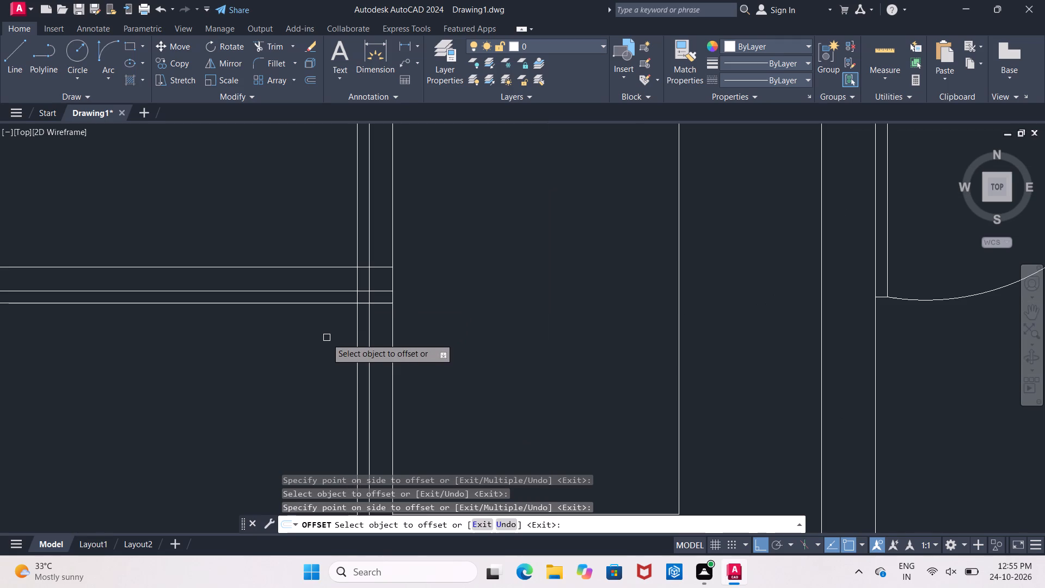
middle_drag(320, 344, 290, 354)
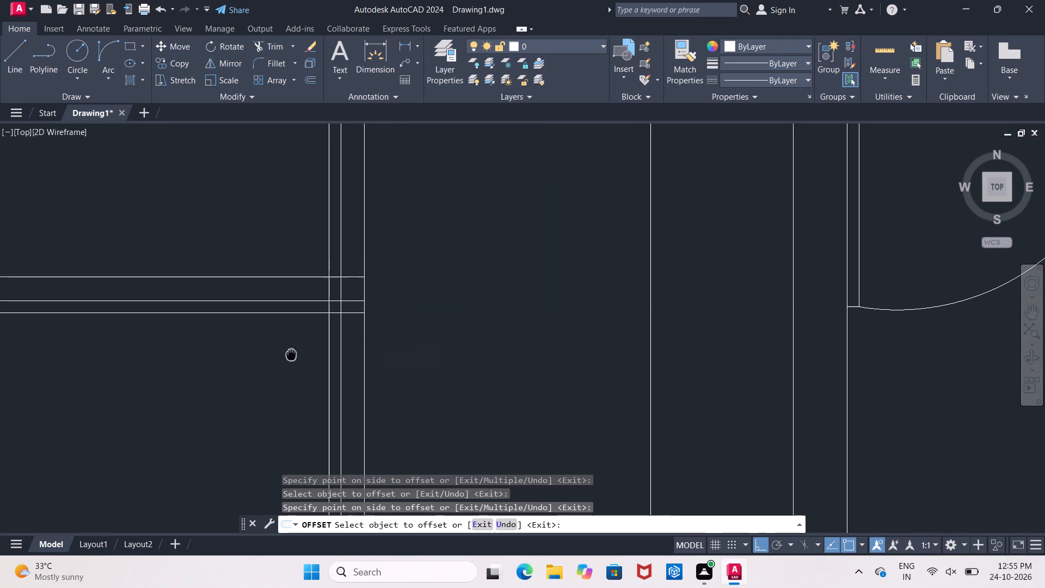
middle_drag(290, 354, 288, 354)
scroll(300, 330, up, 2)
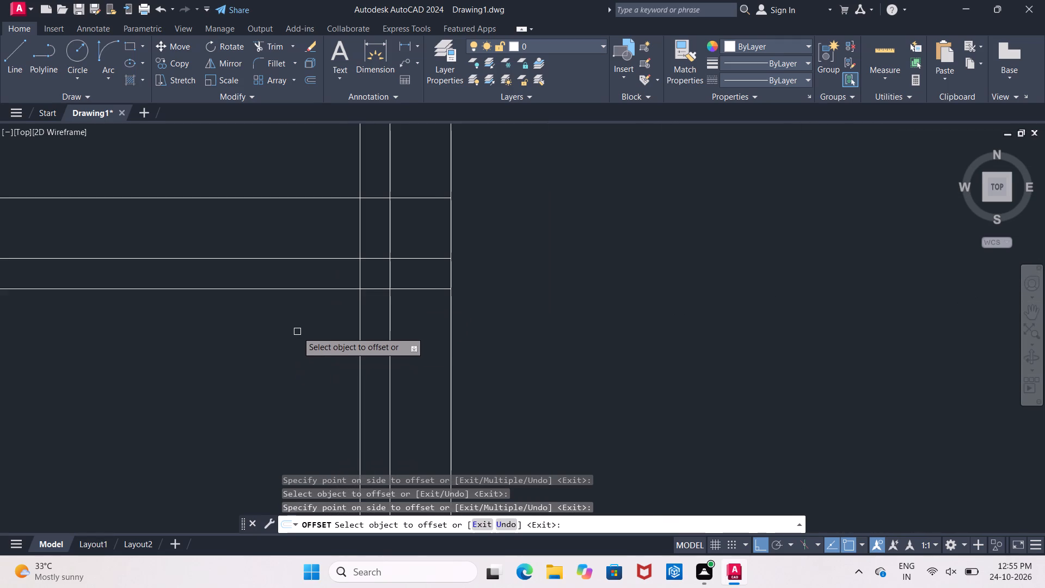
key(Escape)
Trim the horizontal offset line left of the vertical offset line, and the vertical offset line above that corner up to the new top wall.
text(tr)
key(space)
key(space)
click(360, 273)
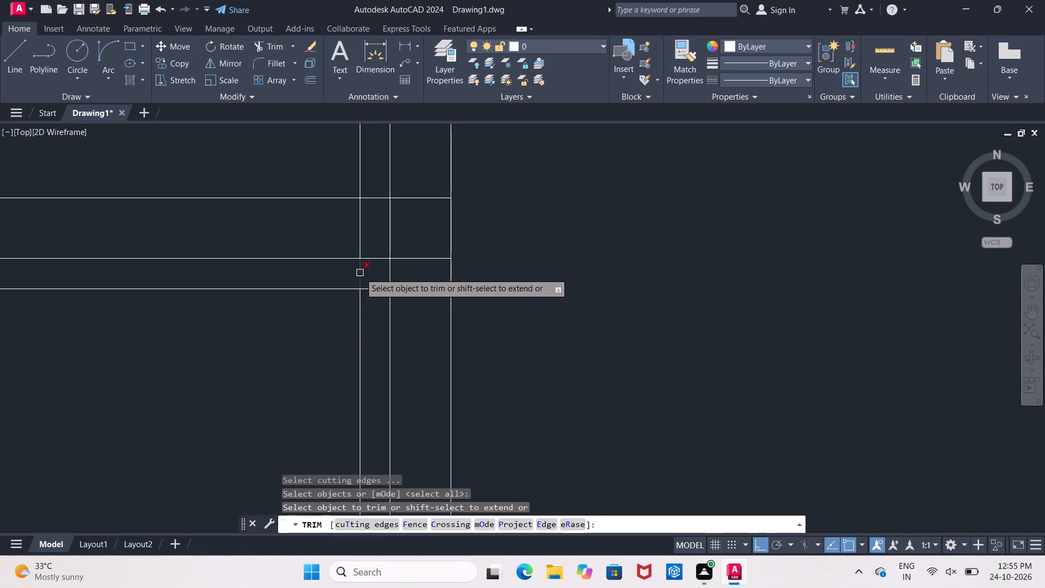
click(327, 289)
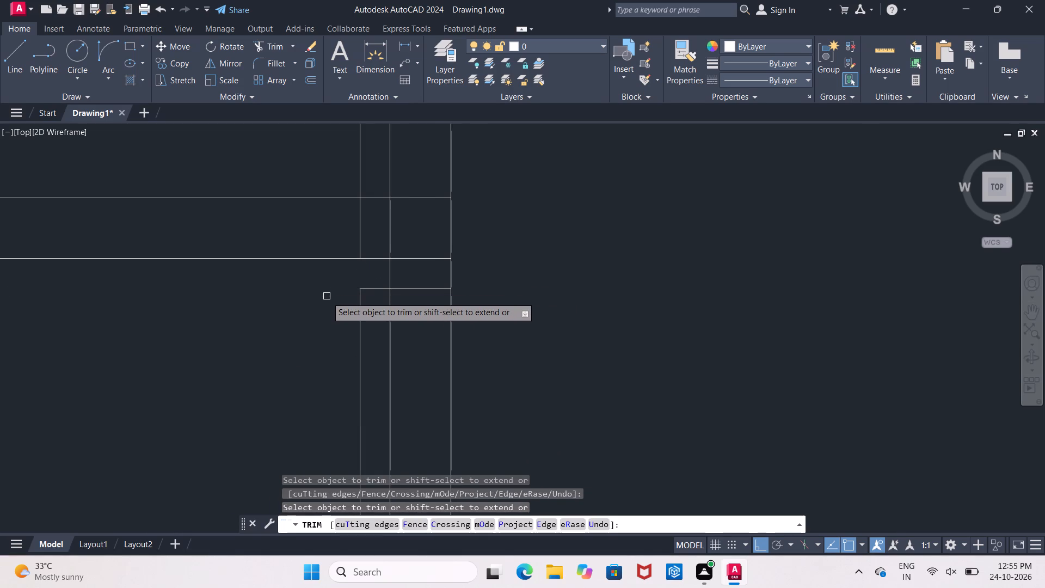
scroll(333, 283, down, 3)
middle_drag(326, 291, 325, 329)
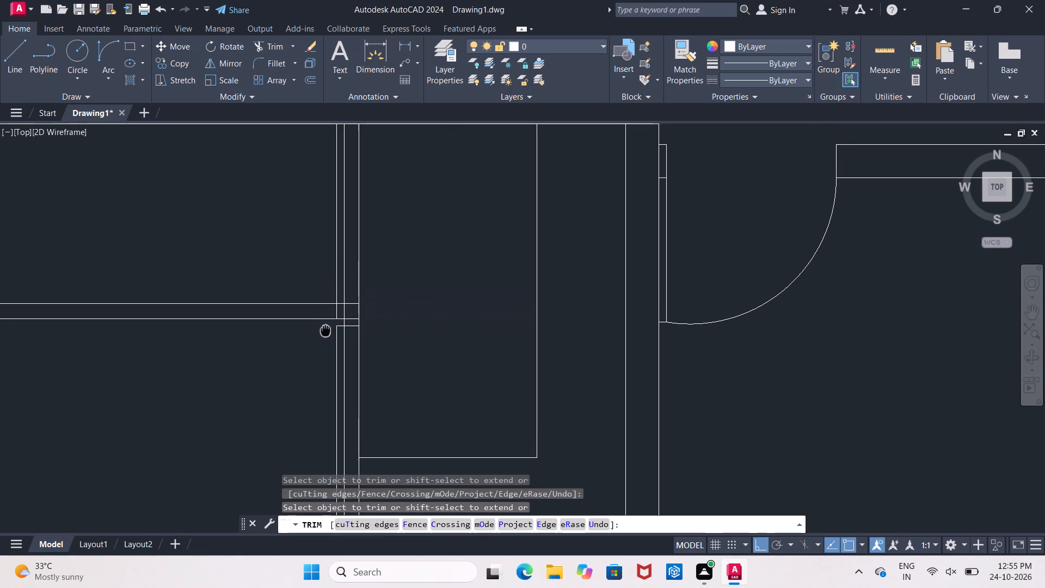
middle_drag(325, 329, 325, 330)
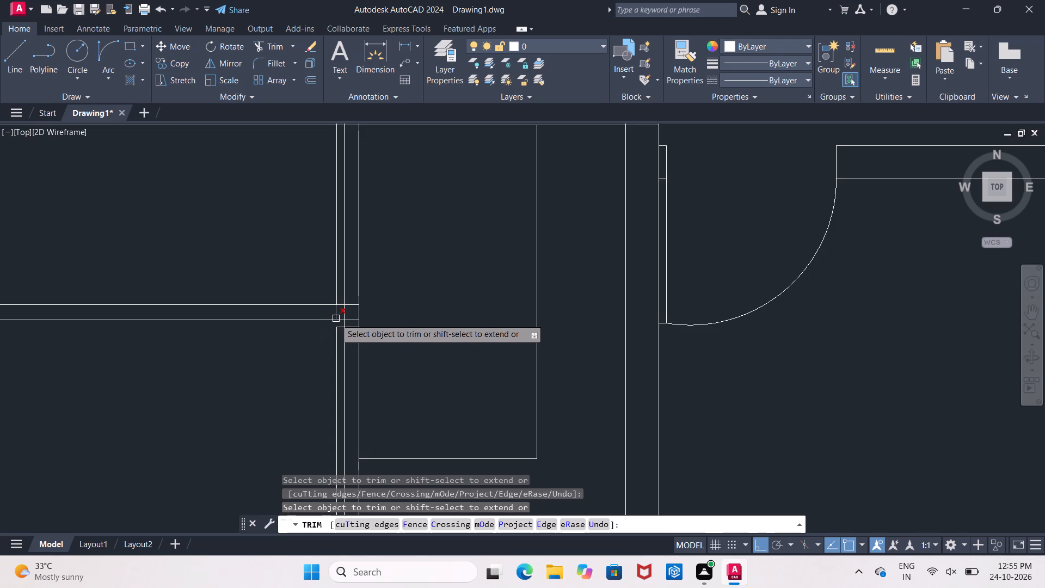
click(336, 317)
click(339, 287)
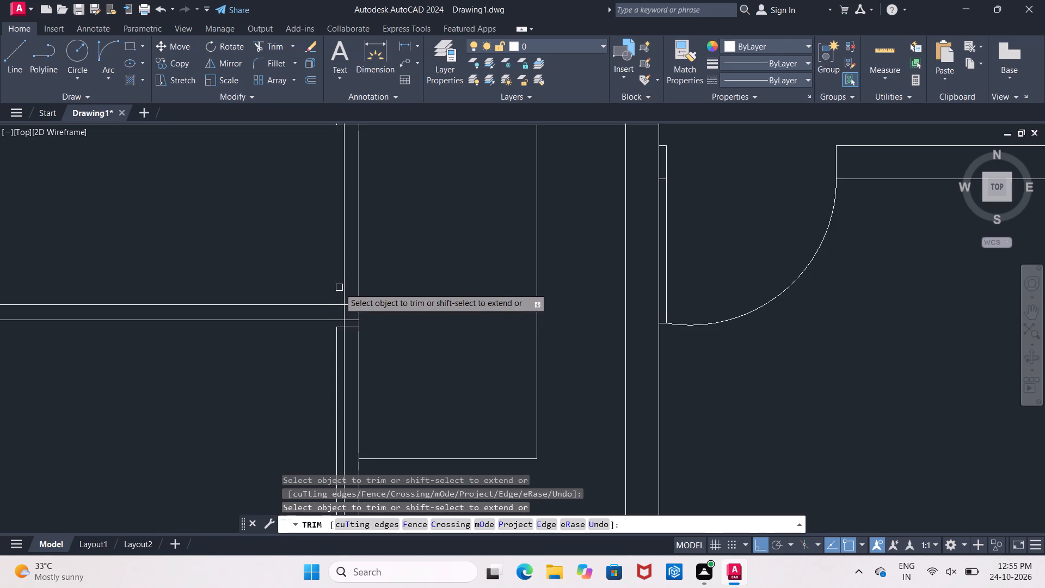
scroll(339, 289, down, 1)
scroll(336, 172, up, 2)
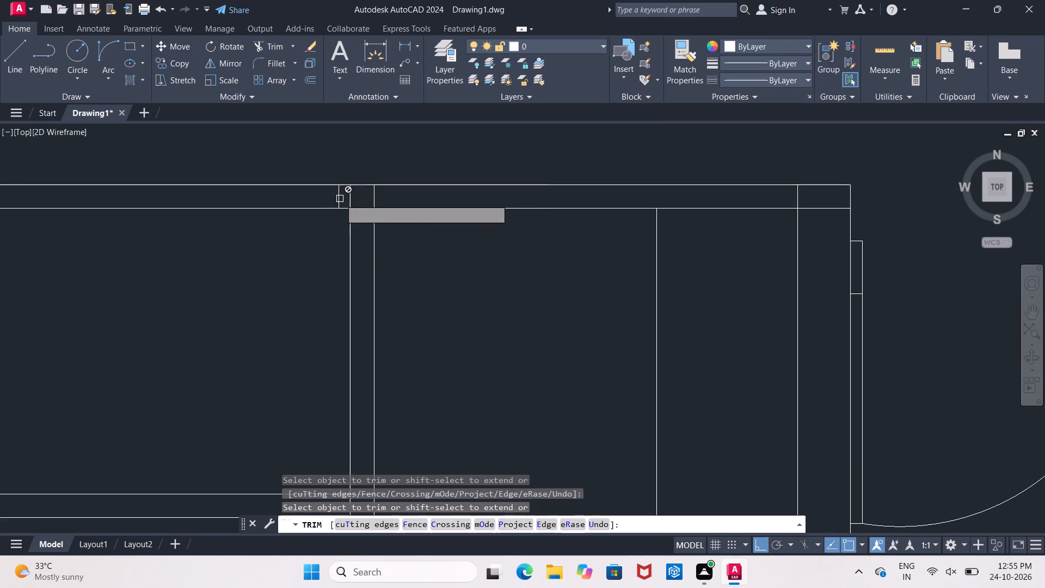
key(Escape)
Delete the leftover piece of the vertical offset line between the two top wall lines.
click(340, 199)
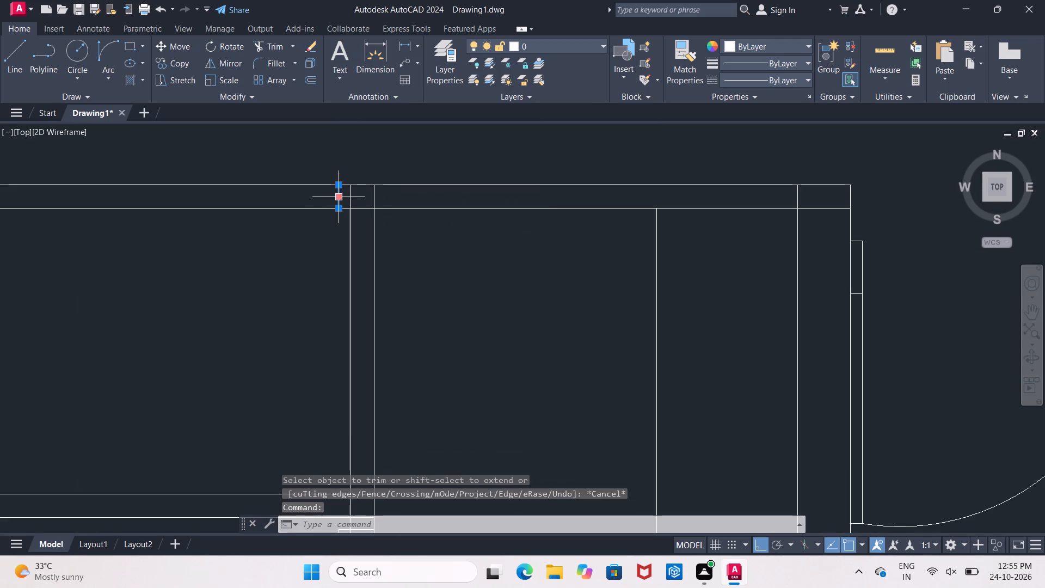
key(Delete)
scroll(336, 203, down, 2)
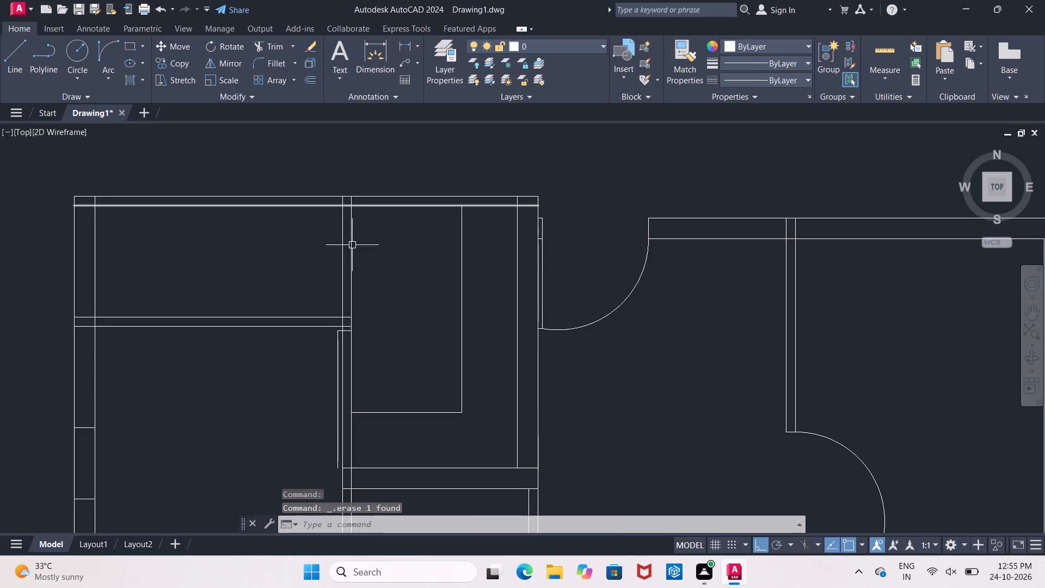
scroll(352, 248, down, 1)
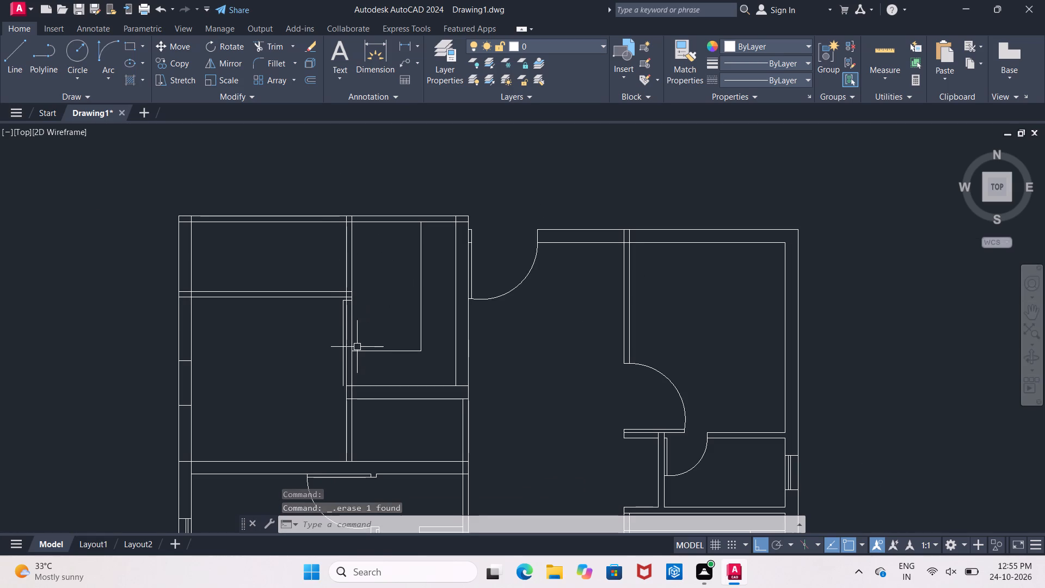
Offset the upper line of the wall between the narrow space and the upper left room 4' downward.
scroll(343, 346, up, 3)
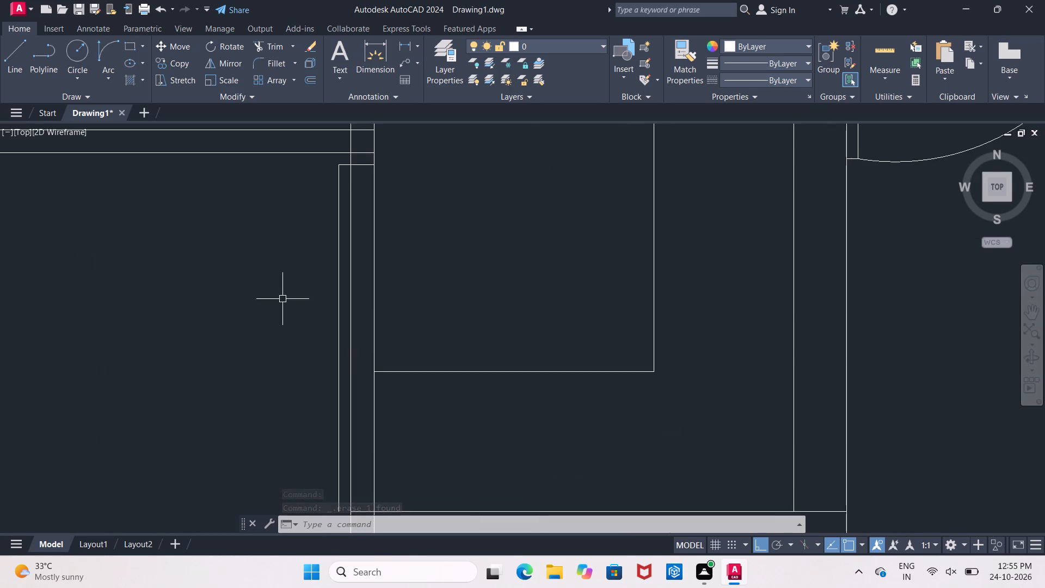
middle_drag(282, 299, 274, 360)
key(o)
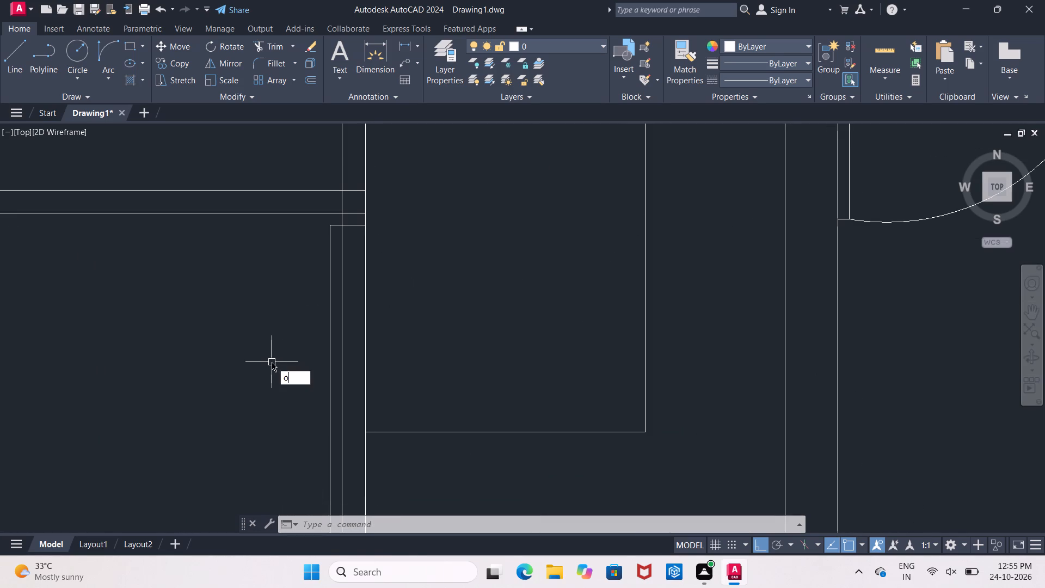
key(Return)
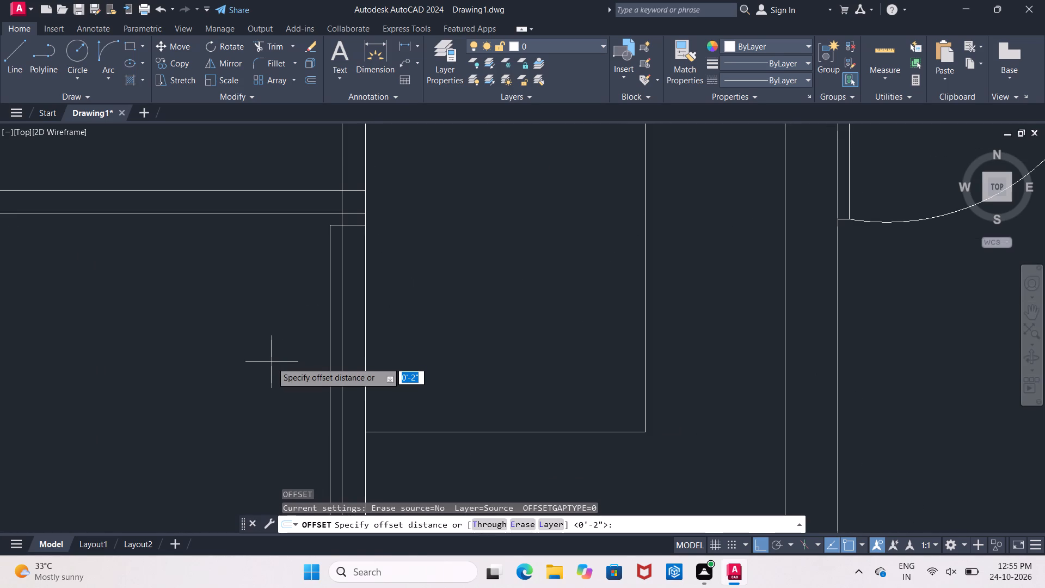
text(4')
key(Return)
scroll(272, 363, down, 1)
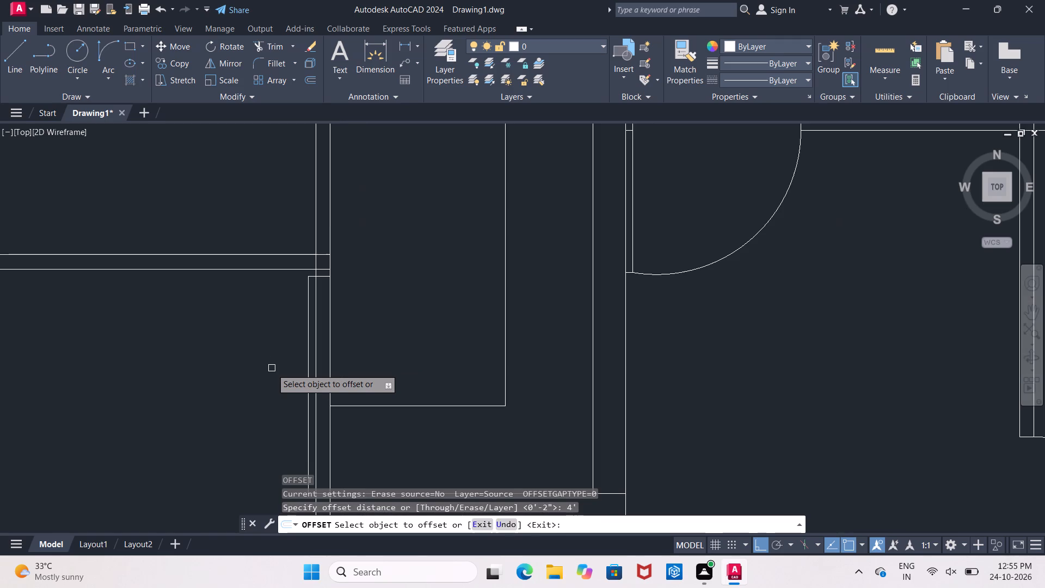
scroll(272, 369, down, 2)
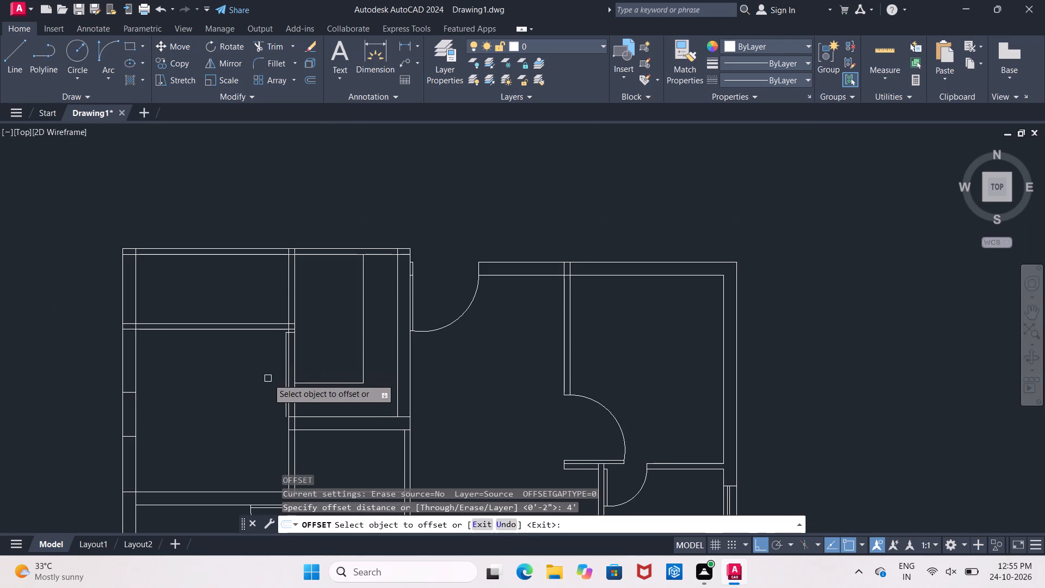
middle_drag(266, 378, 281, 336)
scroll(279, 313, up, 2)
click(296, 234)
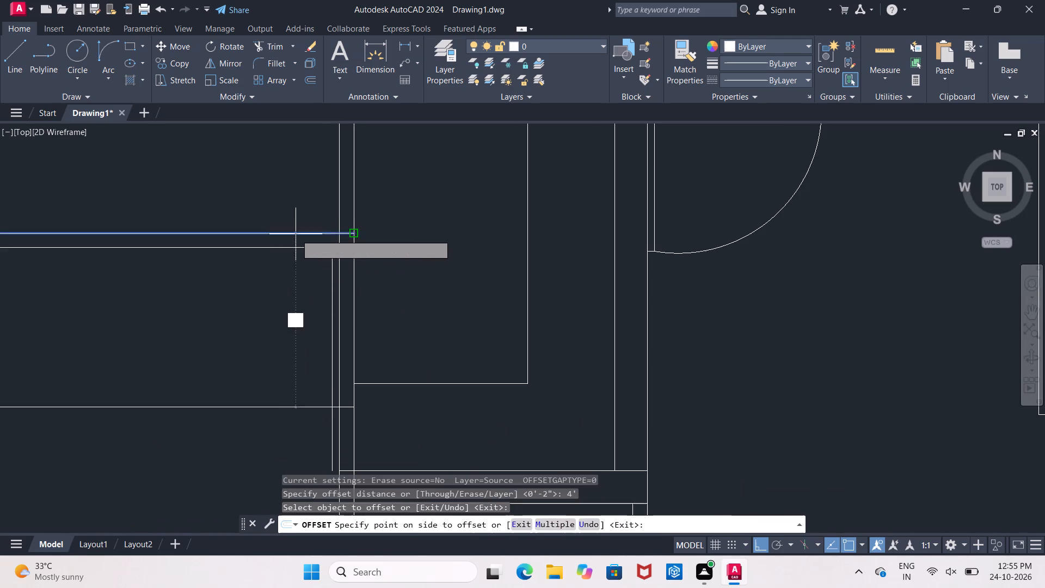
scroll(293, 292, down, 2)
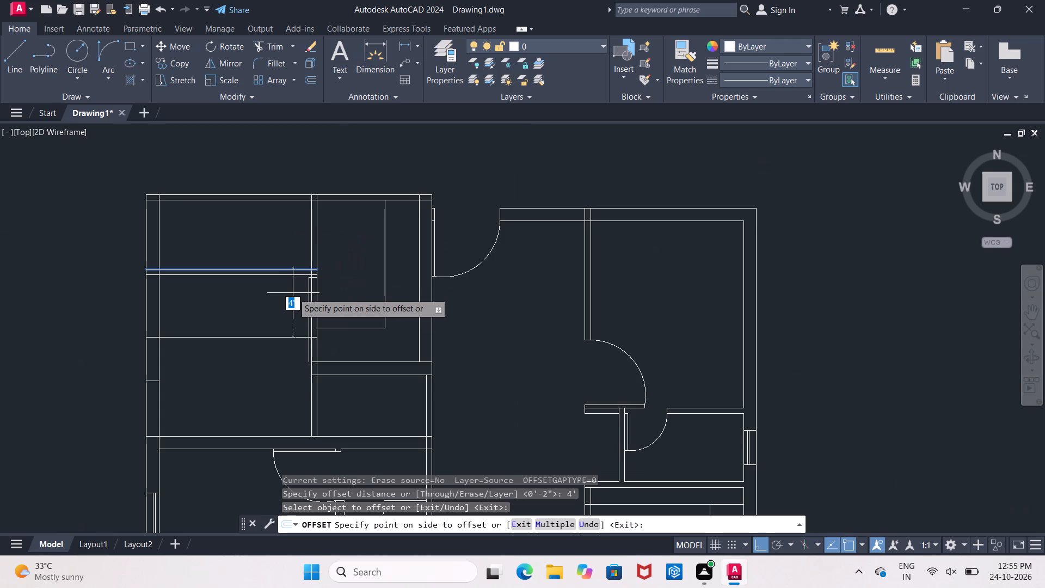
click(293, 293)
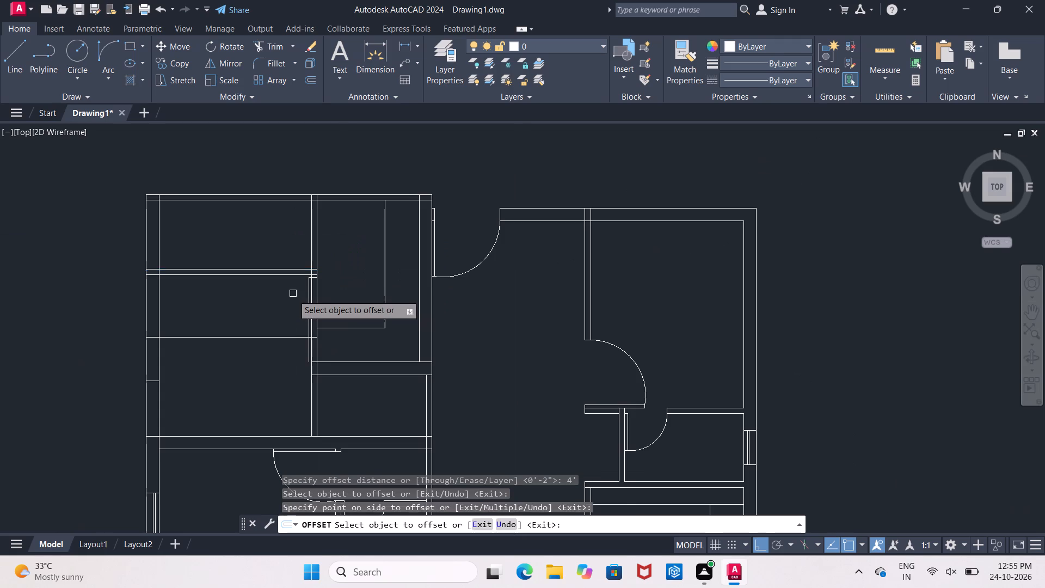
Offset the right face line of the upper left room's right wall 4' leftward, into the room.
scroll(291, 303, up, 1)
click(329, 288)
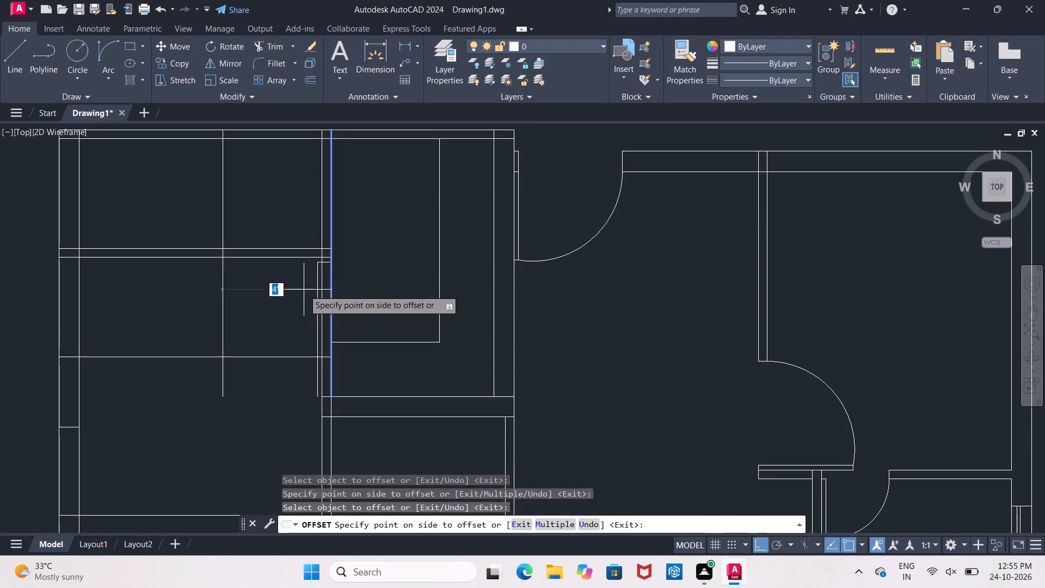
click(300, 290)
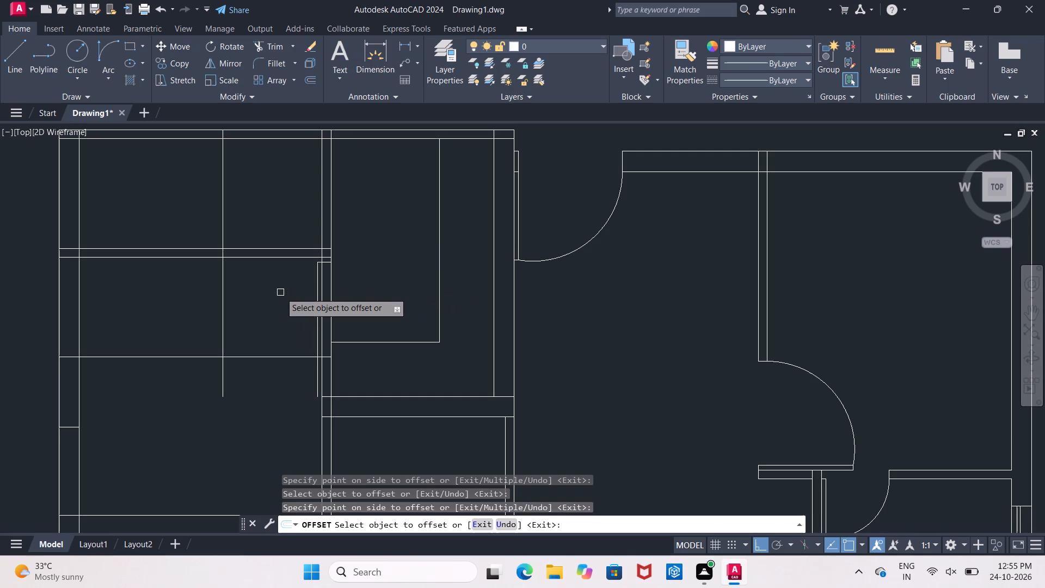
key(Escape)
Trim the partition lines and 4' horizontal offset between the vertical offset and the door-leaf line, and the vertical offset above and below the partition.
text(tr)
key(space)
key(space)
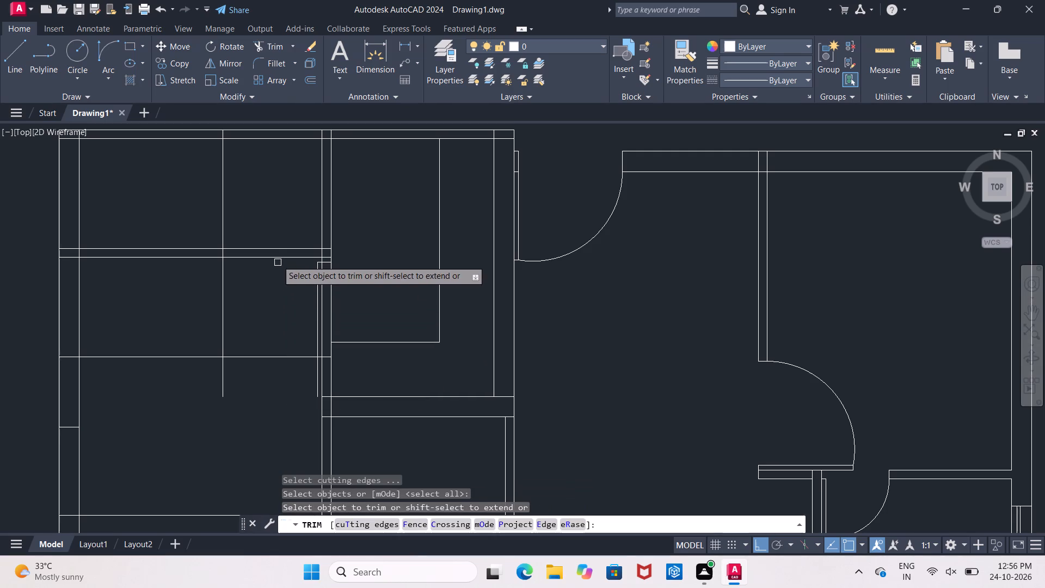
click(267, 217)
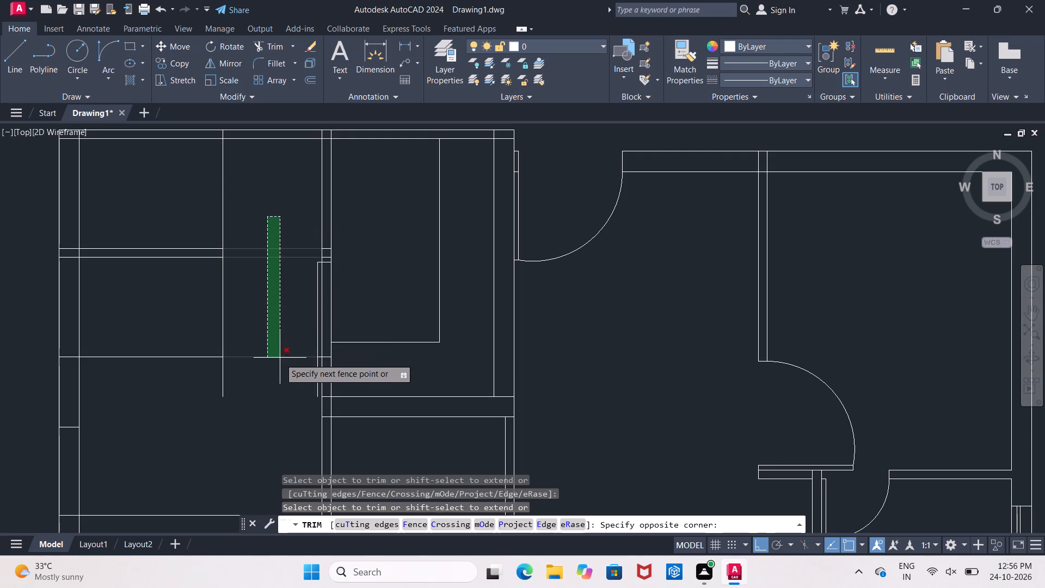
click(275, 373)
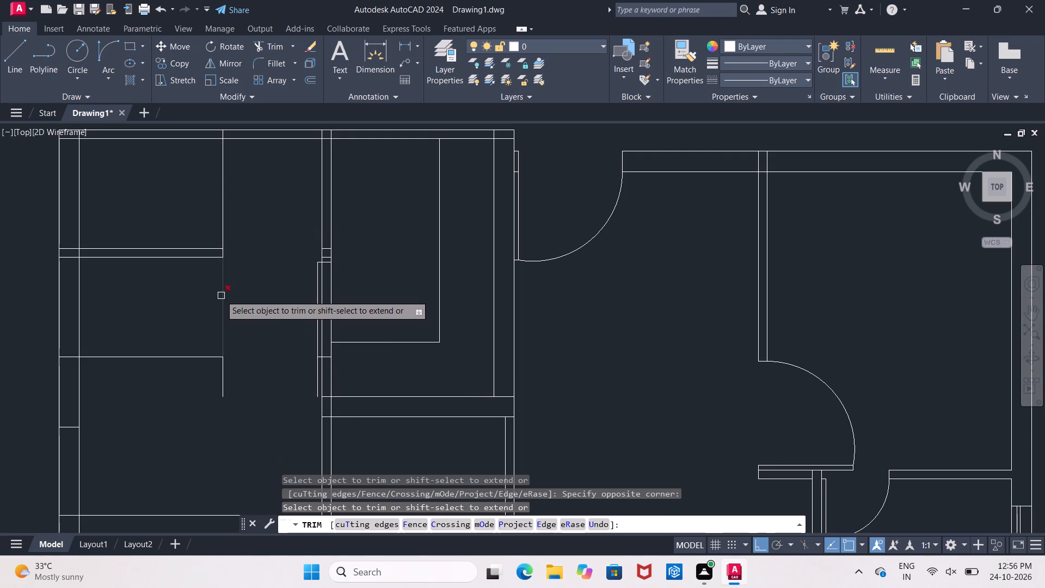
click(220, 295)
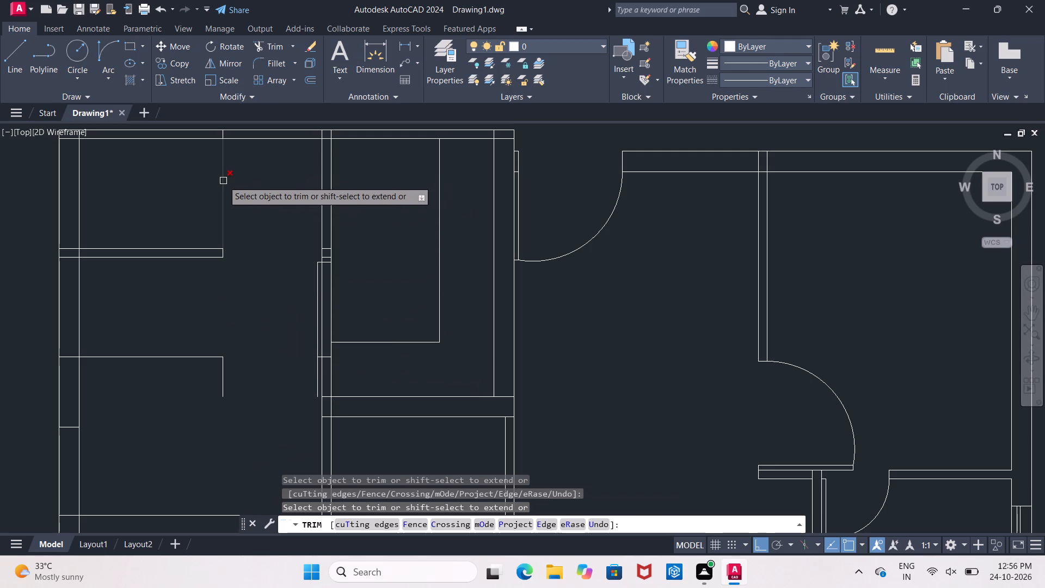
click(223, 181)
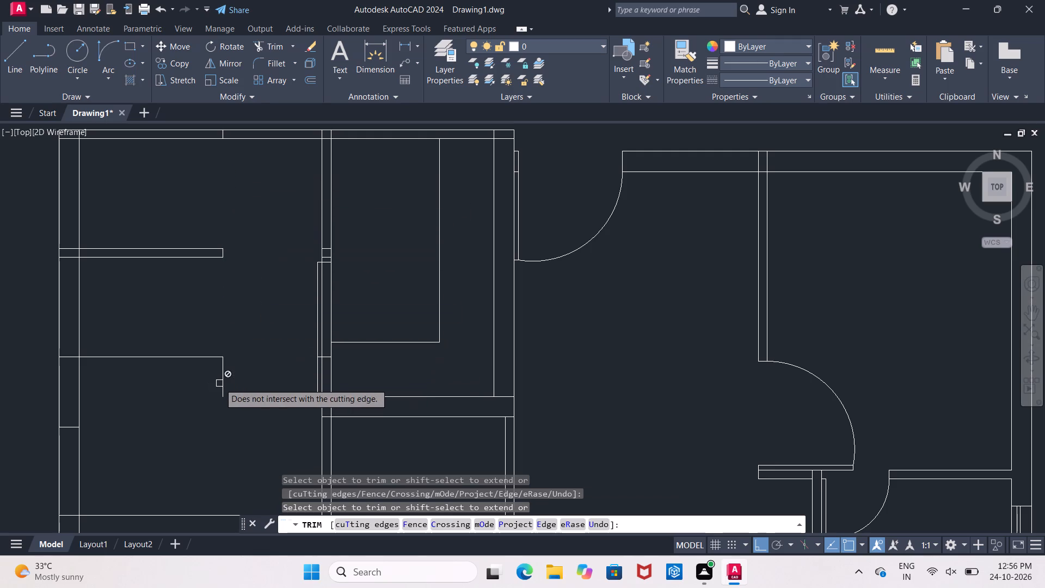
Trim the 4' horizontal offset line across the upper left room and delete the leftover short vertical piece at its end.
click(222, 382)
drag(200, 314, 185, 321)
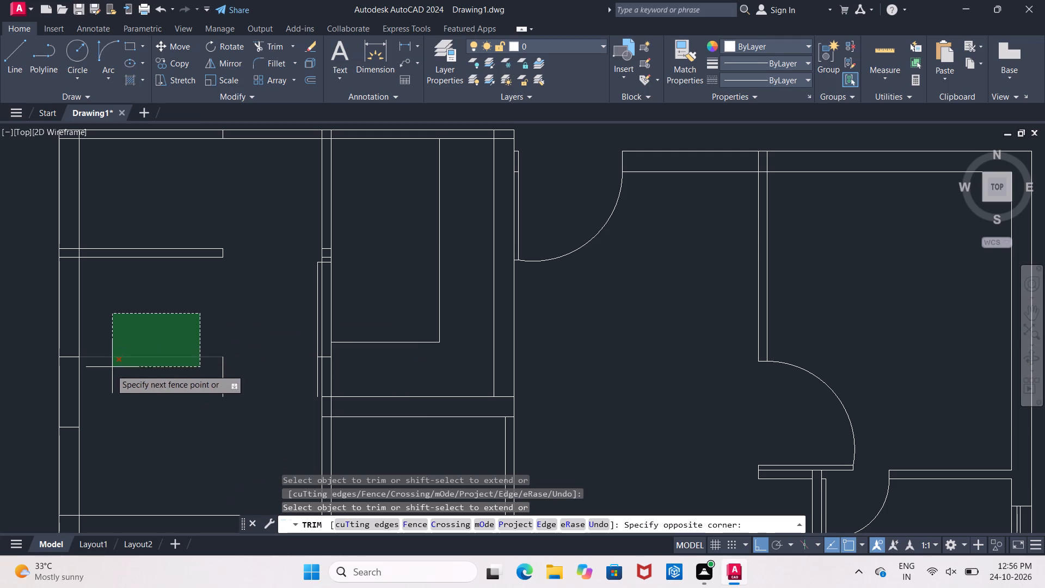
click(104, 387)
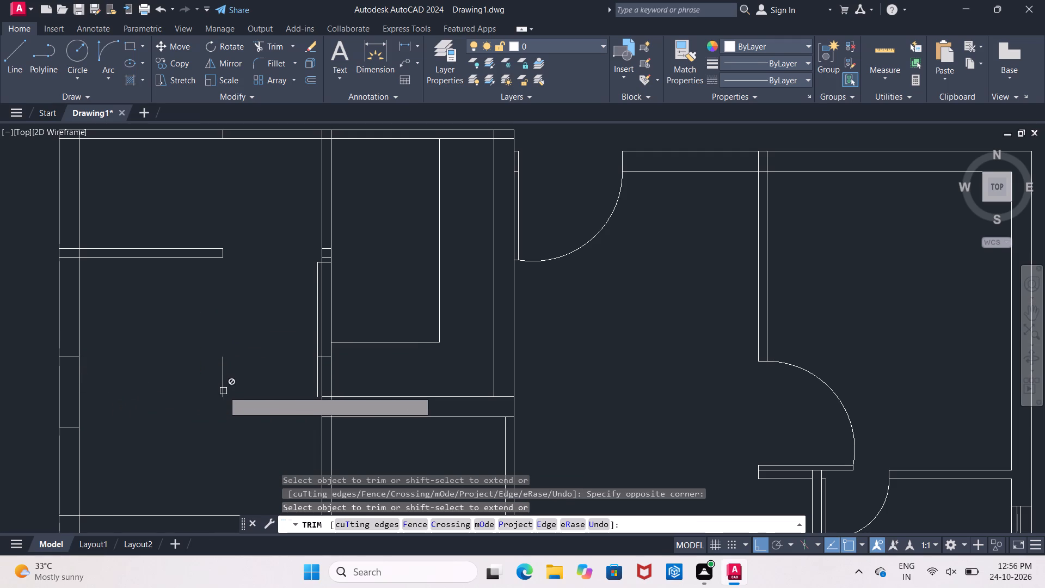
click(223, 391)
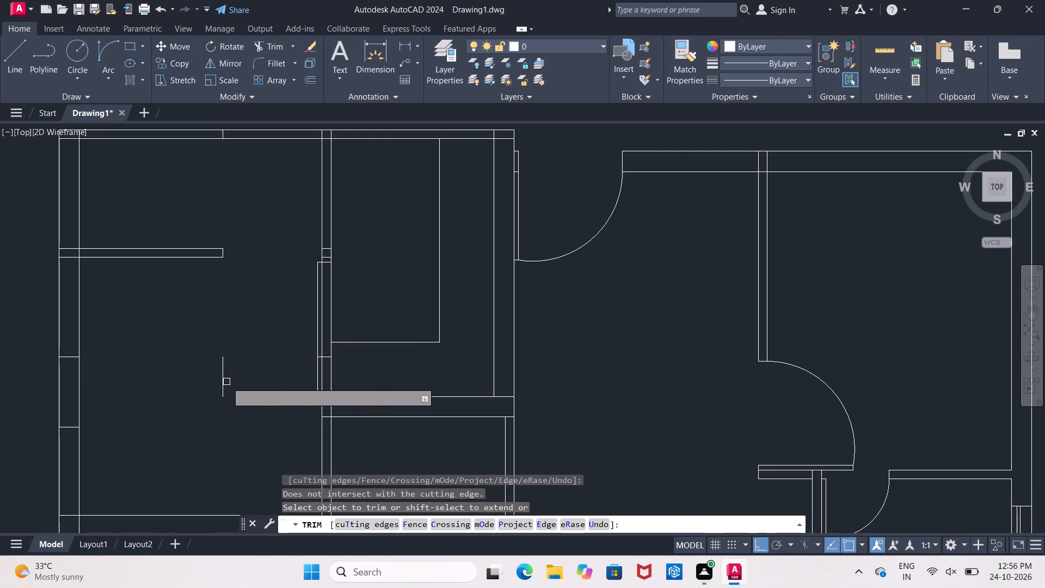
key(Escape)
click(226, 382)
click(218, 382)
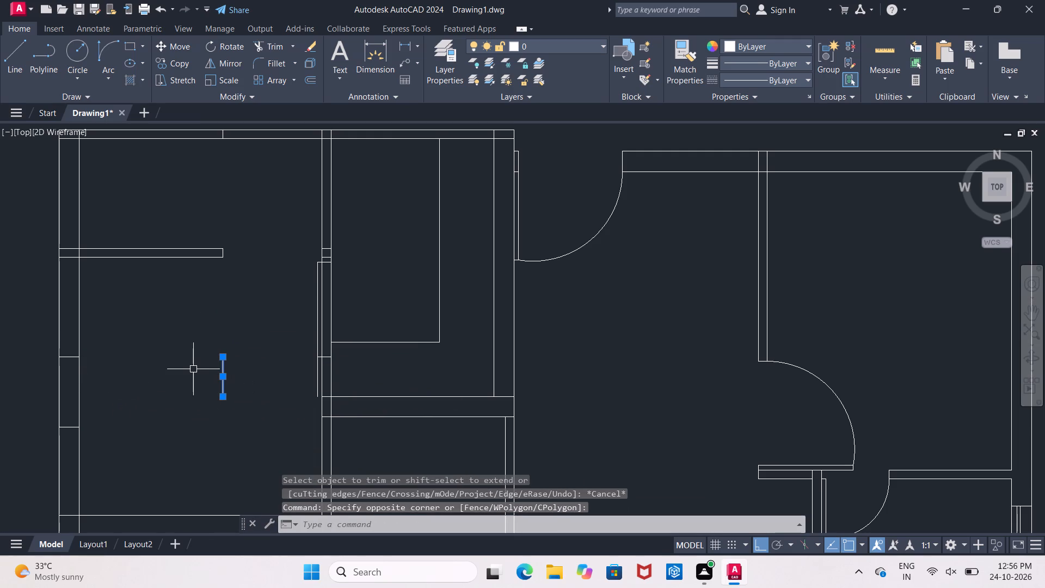
key(Delete)
Trim the door leaf's bottom and top lines out of the right wall's thickness, and its outer vertical line below the bottom line.
text(tr)
key(Return)
key(Return)
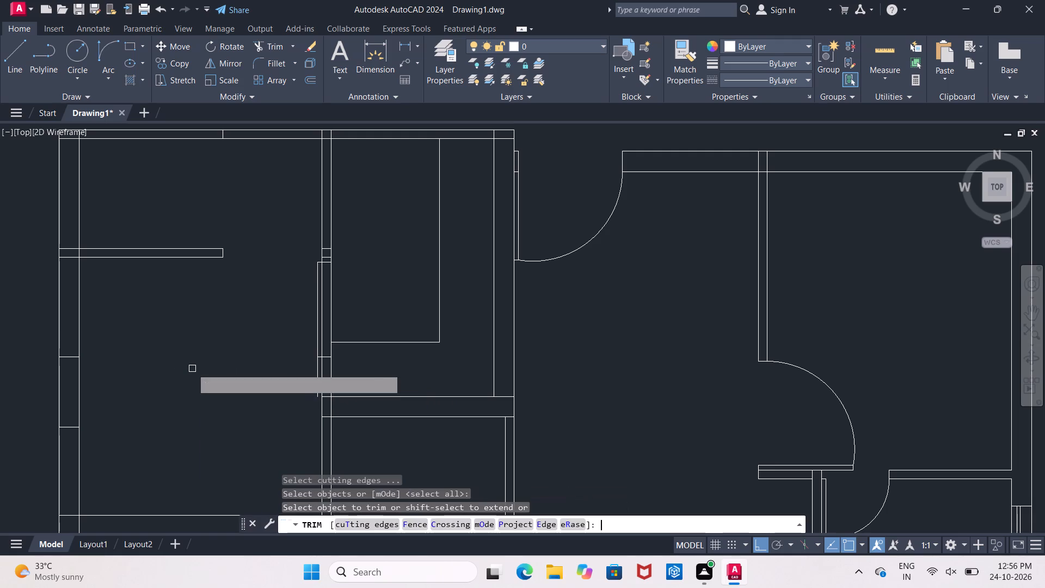
scroll(327, 369, up, 3)
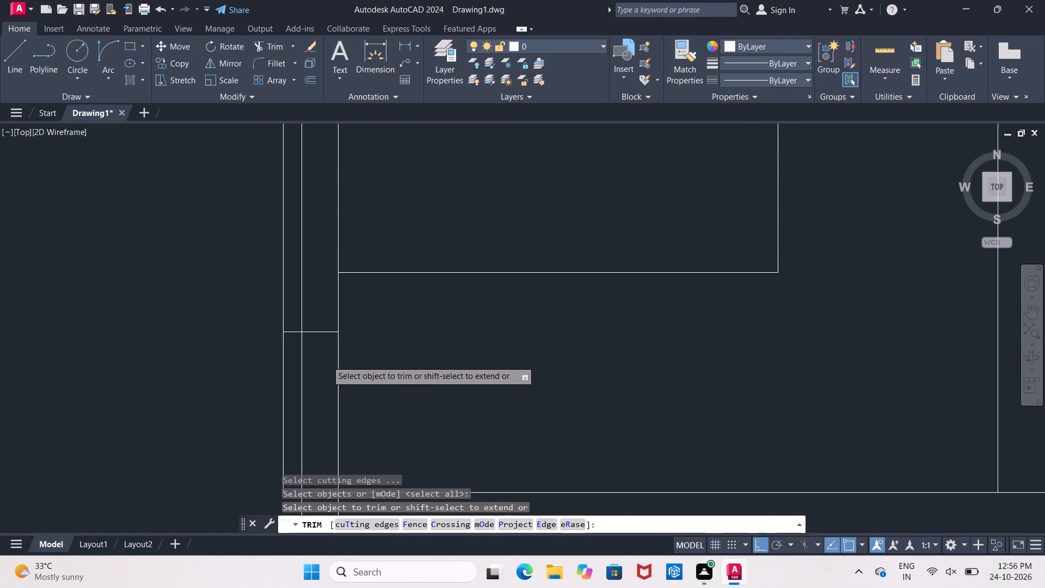
scroll(327, 360, up, 1)
click(318, 320)
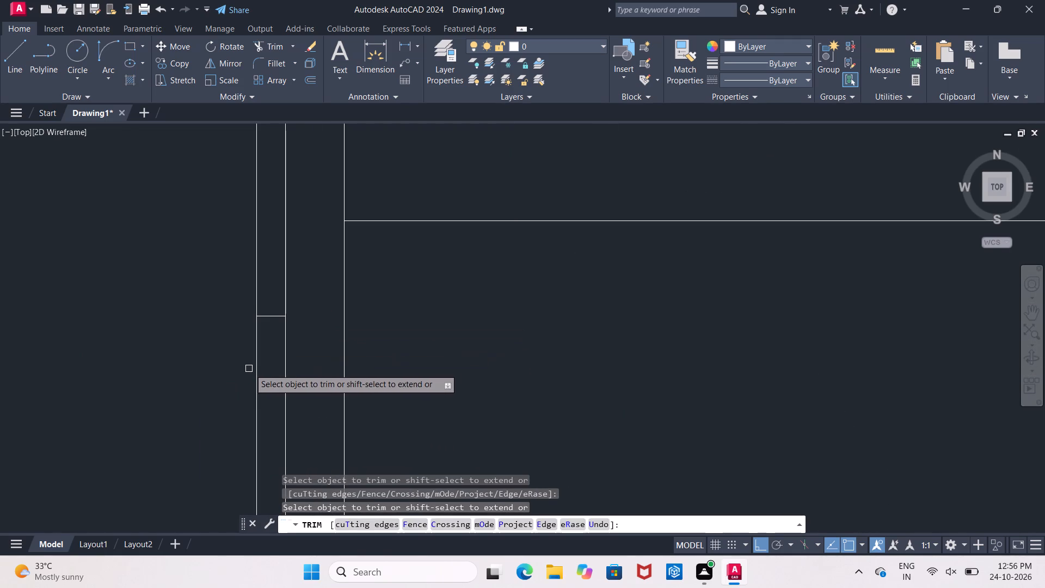
click(255, 356)
scroll(255, 356, down, 3)
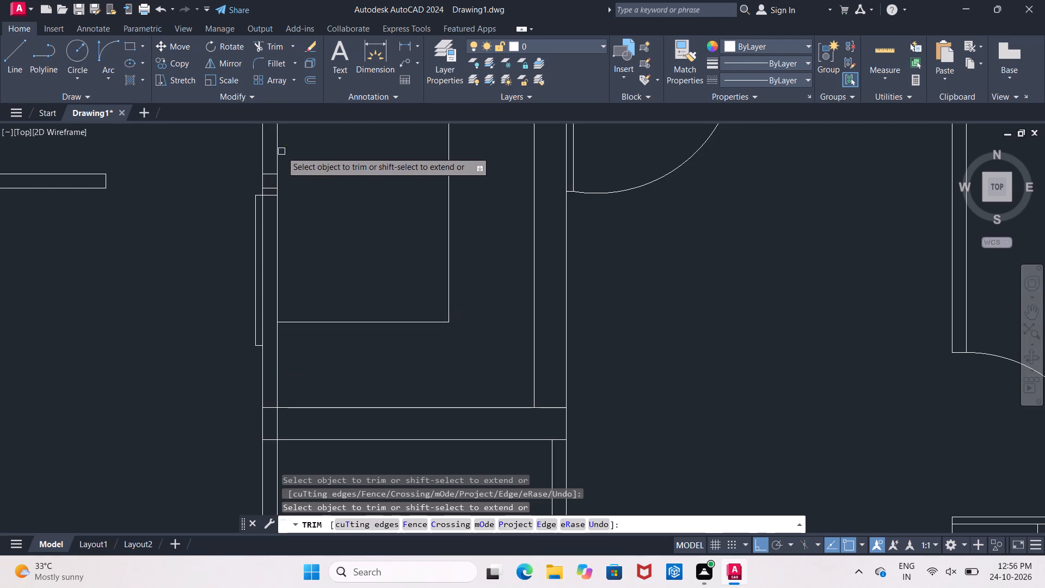
middle_drag(281, 152, 279, 180)
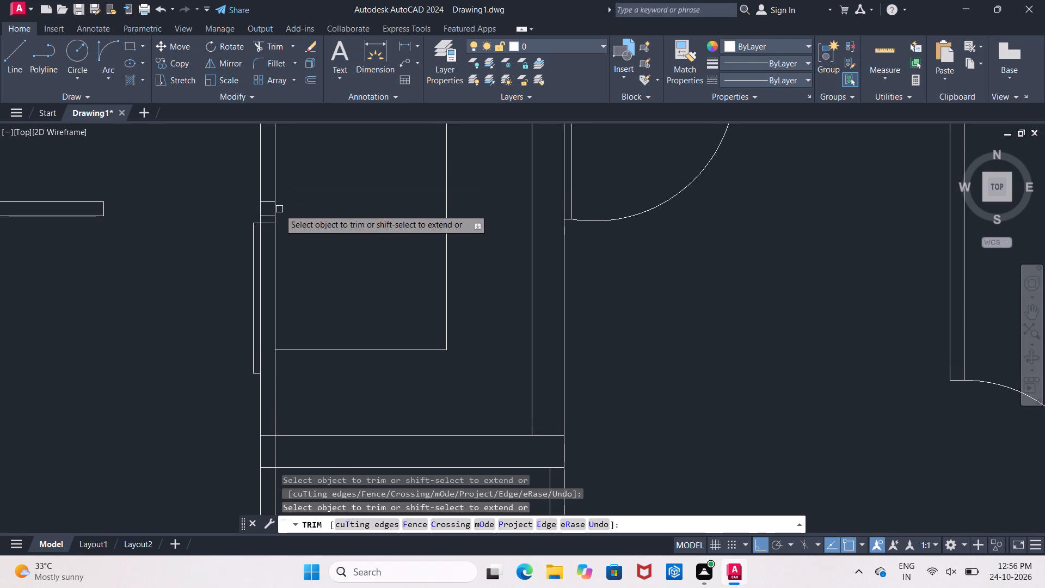
scroll(275, 222, up, 2)
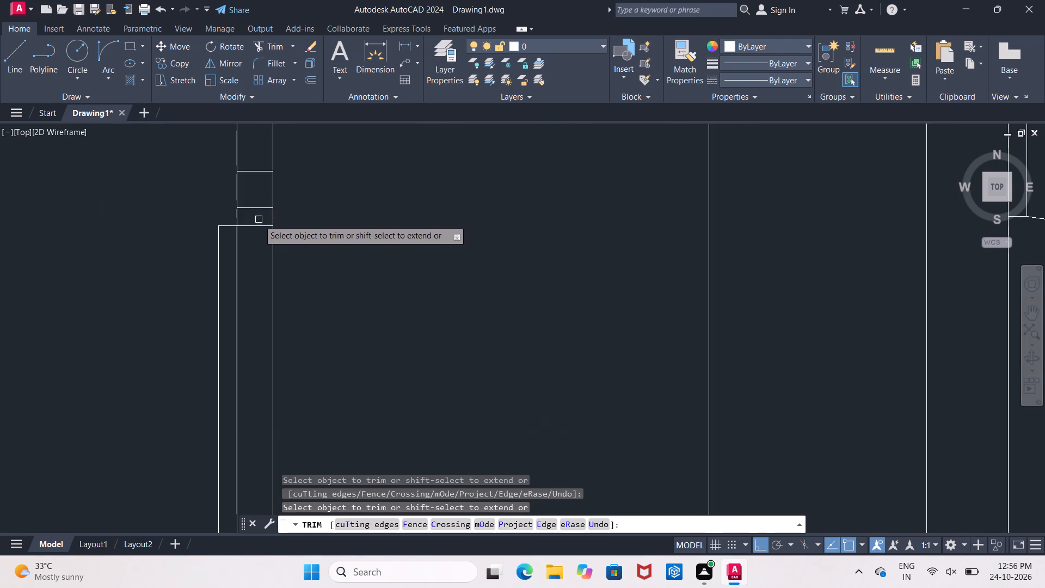
click(258, 225)
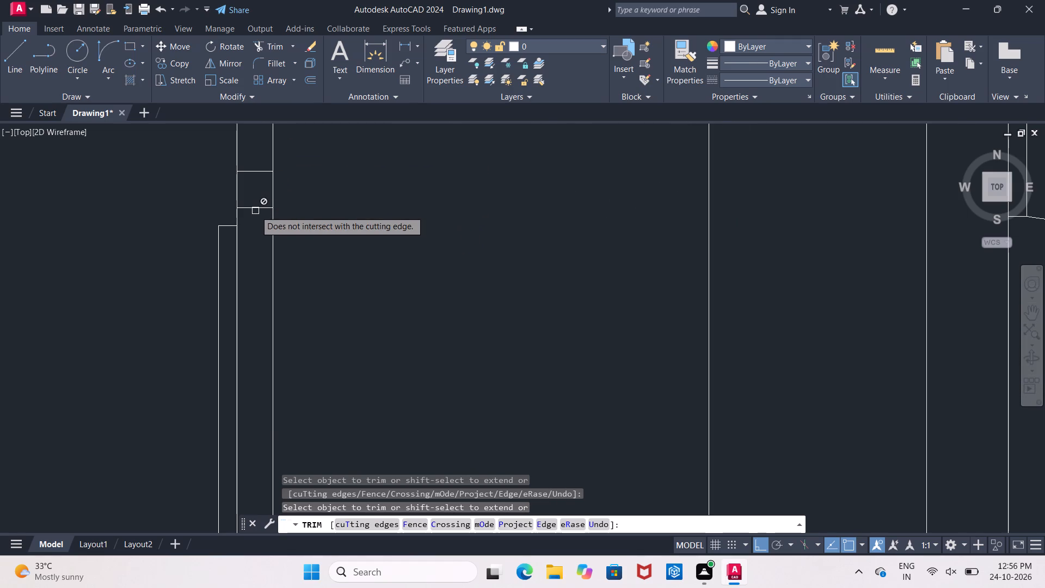
key(Escape)
Delete the leftover lower partition line between the right wall's faces, just above the door leaf.
click(255, 211)
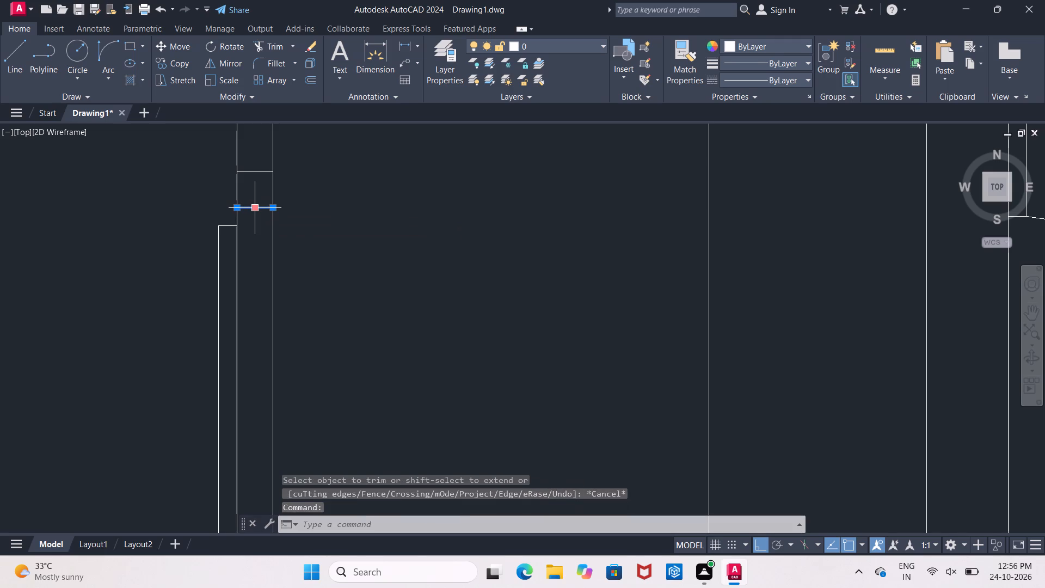
key(Delete)
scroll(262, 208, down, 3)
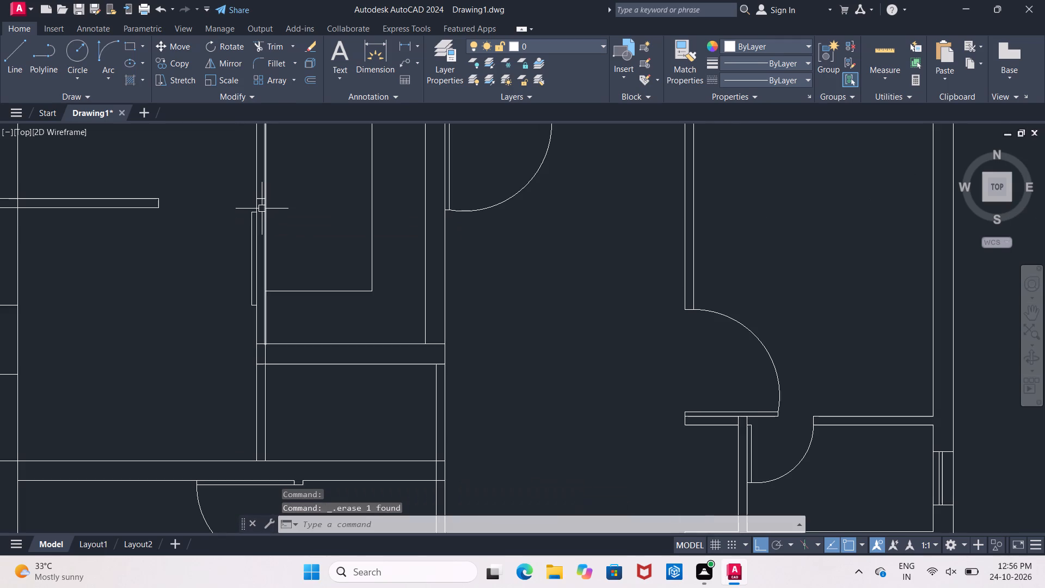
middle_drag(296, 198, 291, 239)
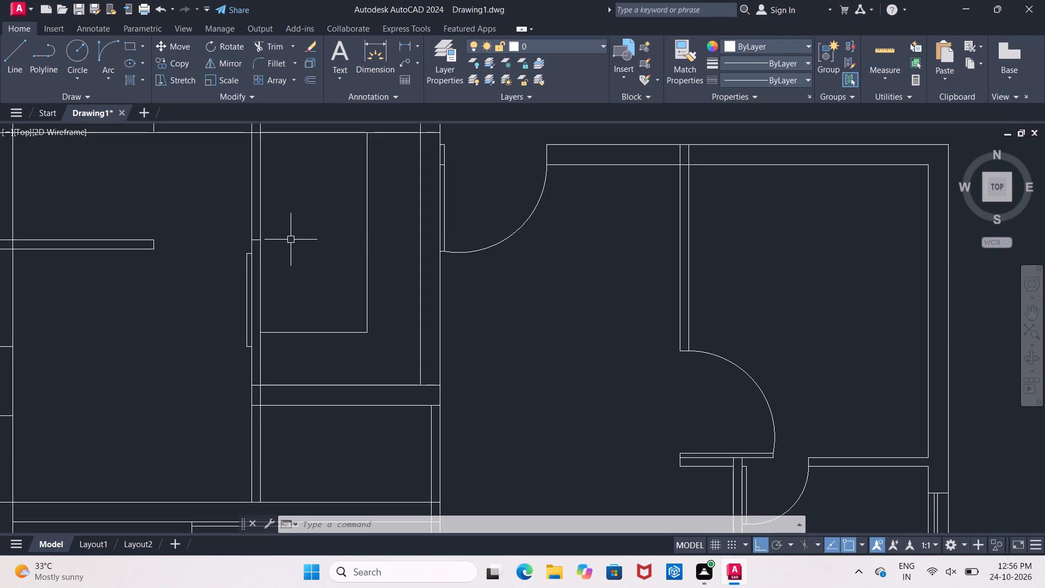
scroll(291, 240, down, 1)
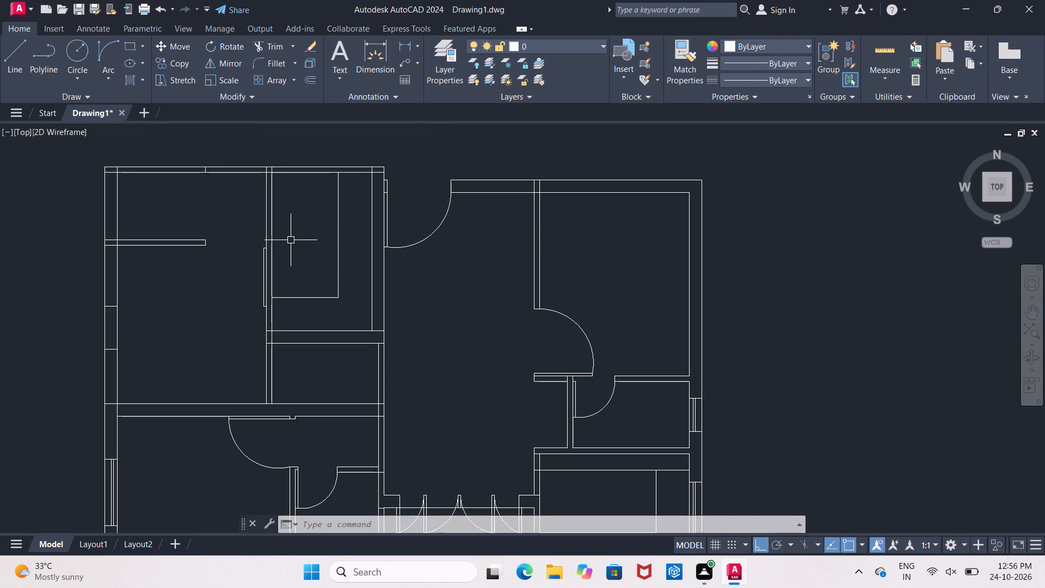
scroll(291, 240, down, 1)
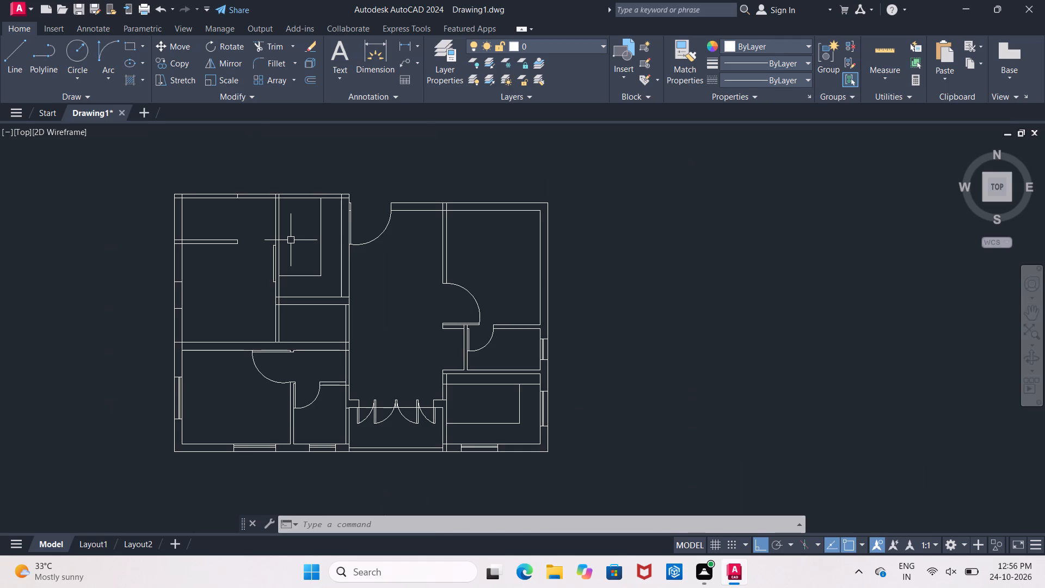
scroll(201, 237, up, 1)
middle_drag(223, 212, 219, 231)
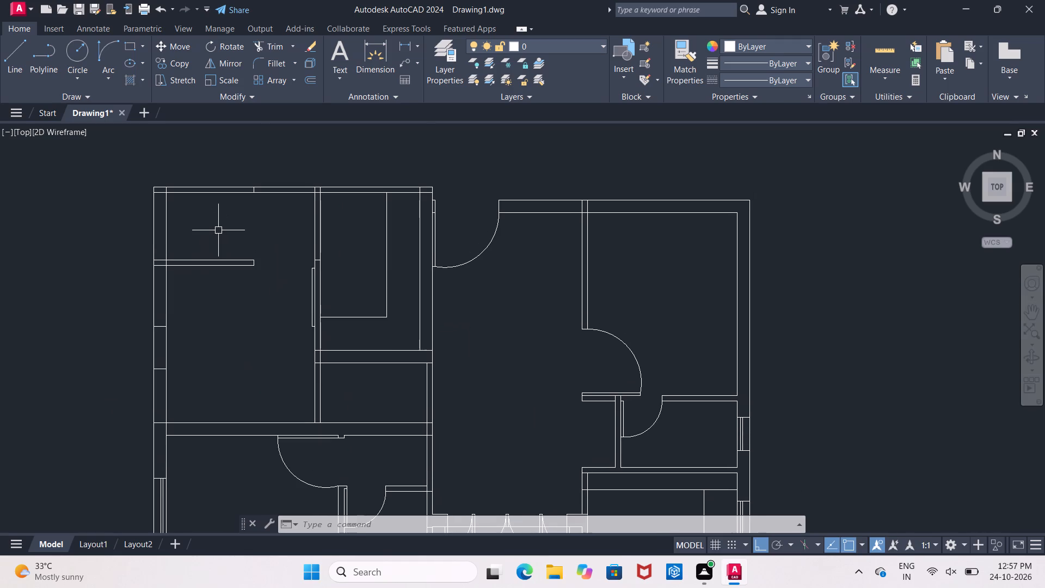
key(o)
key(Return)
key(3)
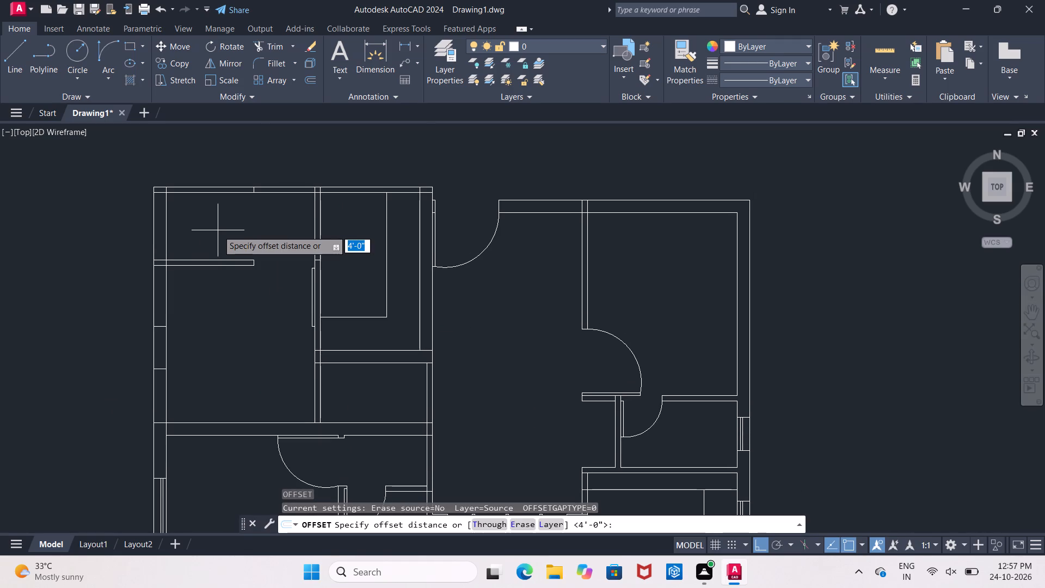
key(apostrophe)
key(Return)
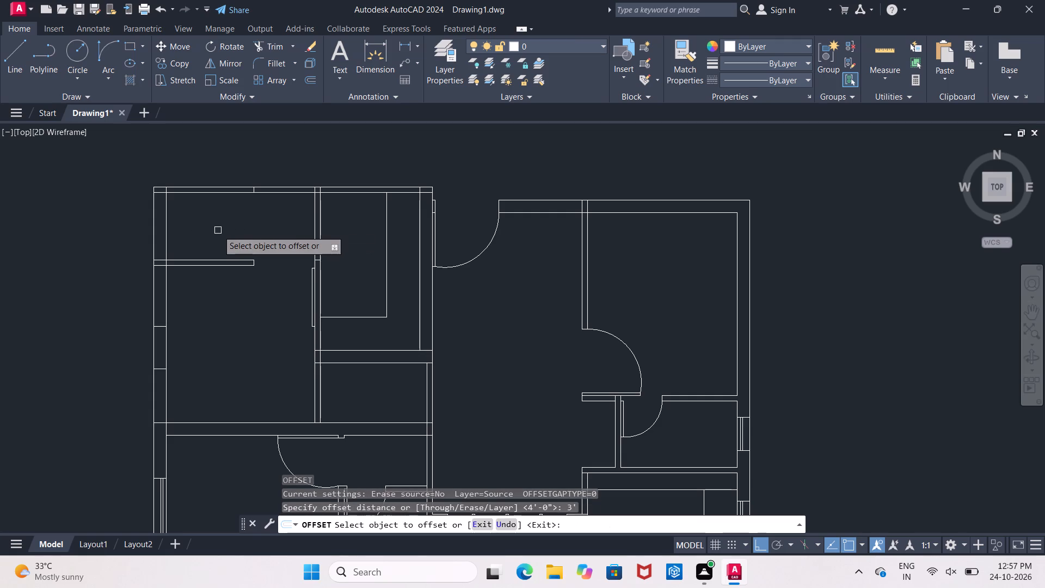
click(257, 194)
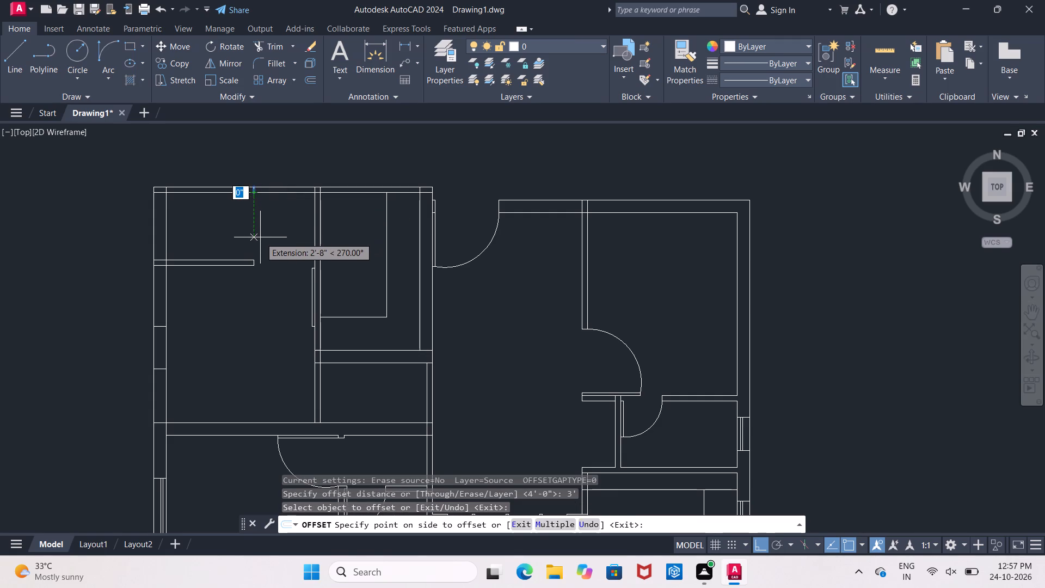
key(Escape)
Offset the inner line of the upper left room's top wall 2' down into the room.
key(o)
key(Return)
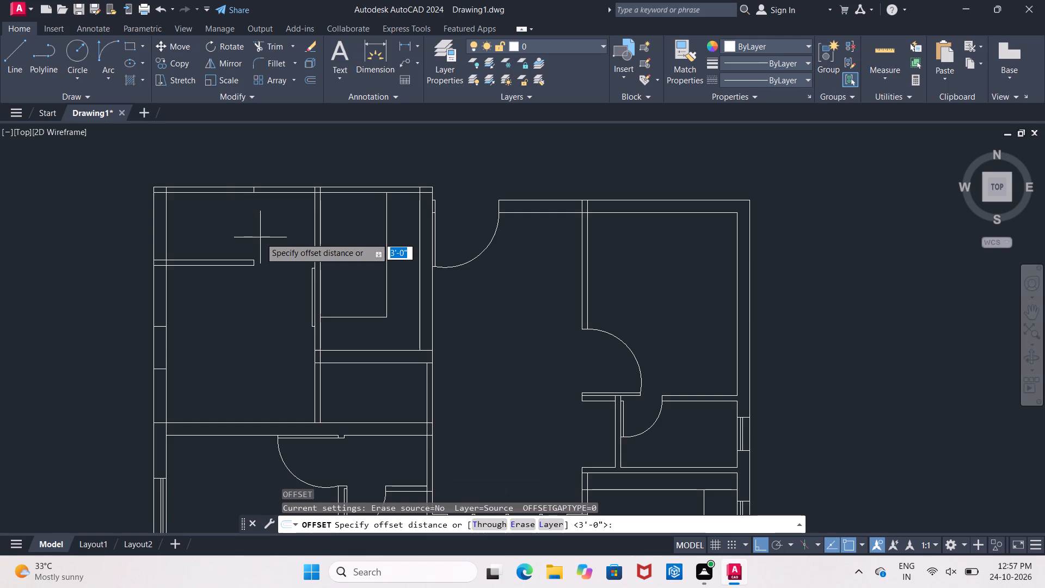
key(2)
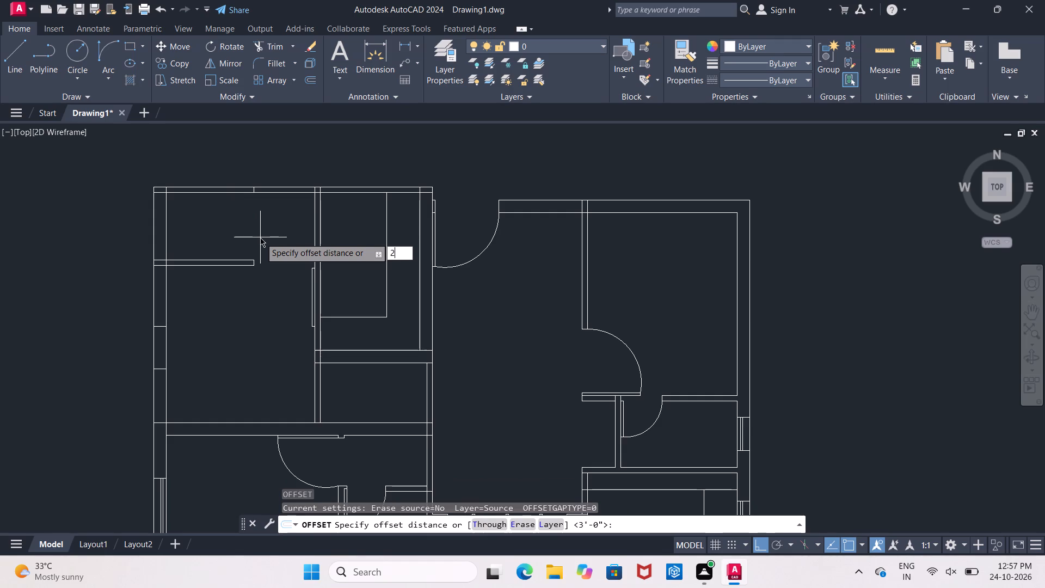
key(apostrophe)
key(Return)
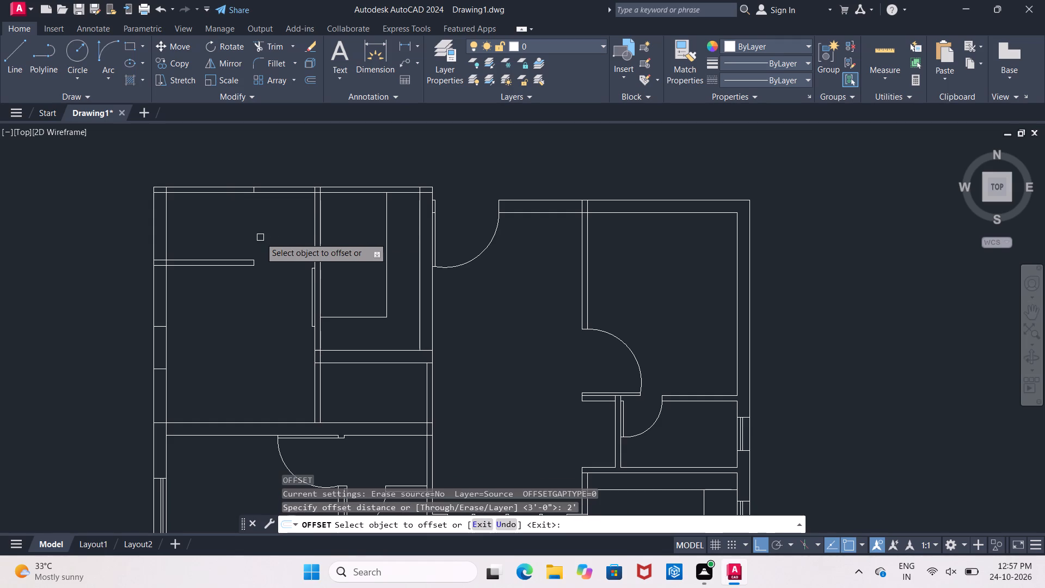
click(279, 194)
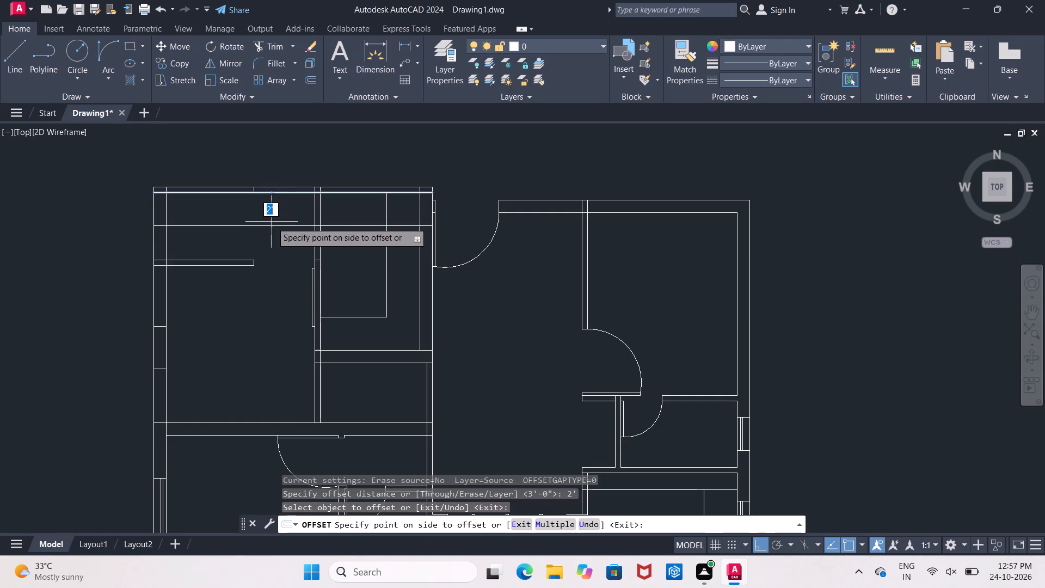
click(264, 254)
scroll(264, 254, up, 2)
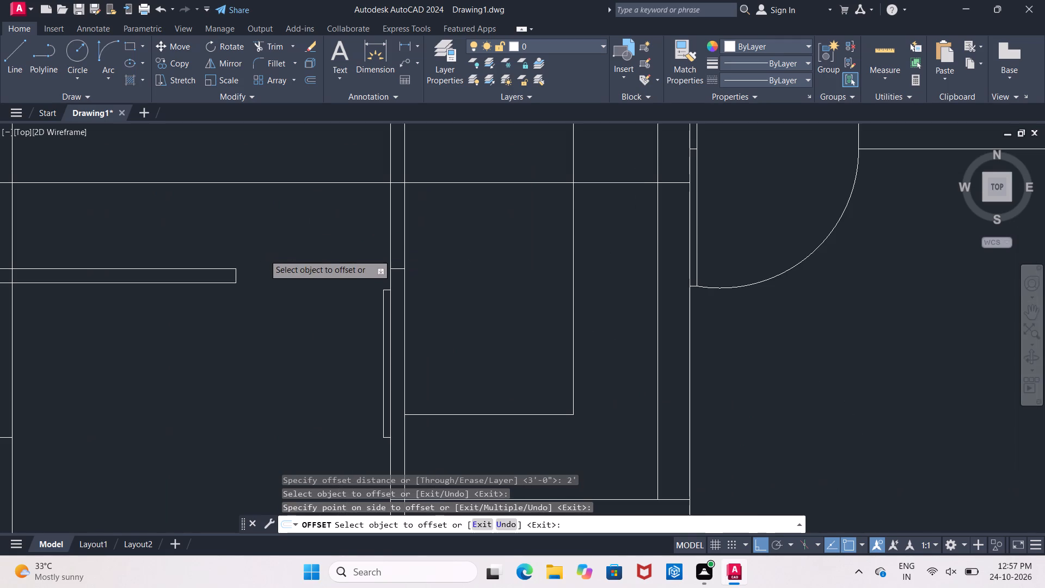
key(Escape)
Extend the partition's short end line up to the 2' offset line.
key(e)
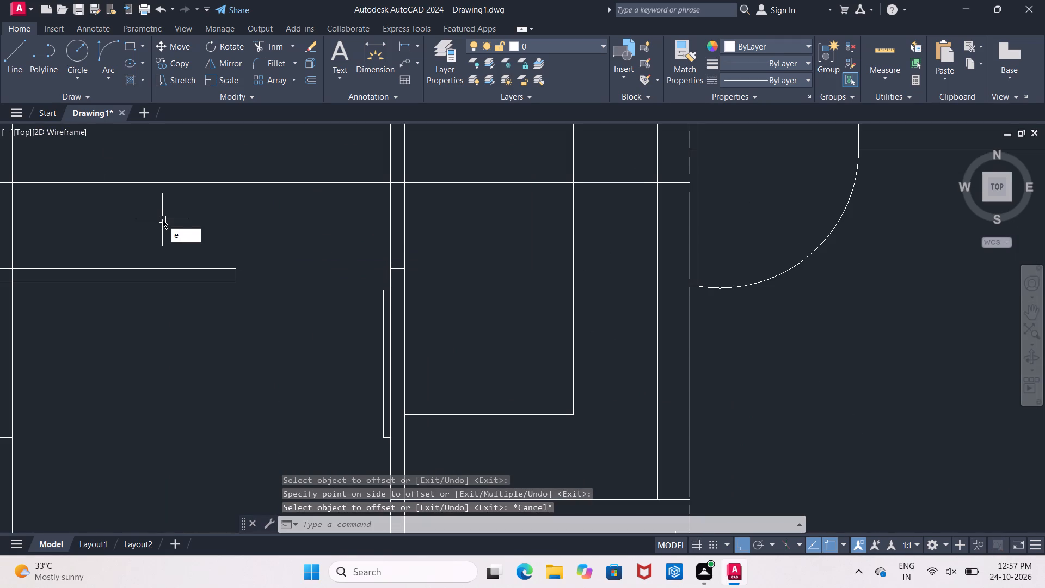
key(x)
key(space)
key(space)
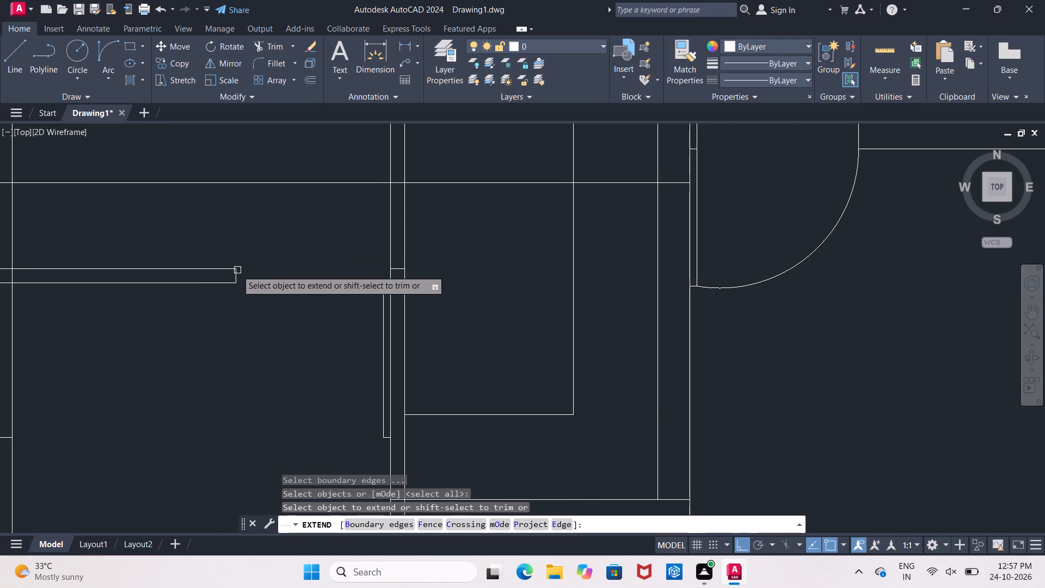
click(236, 274)
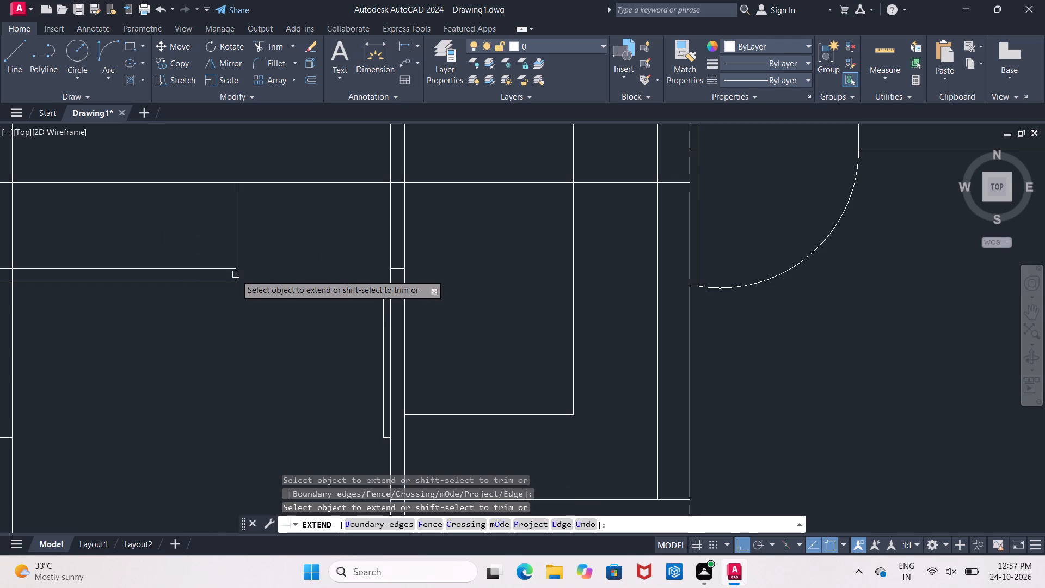
key(Return)
key(Escape)
key(Escape)
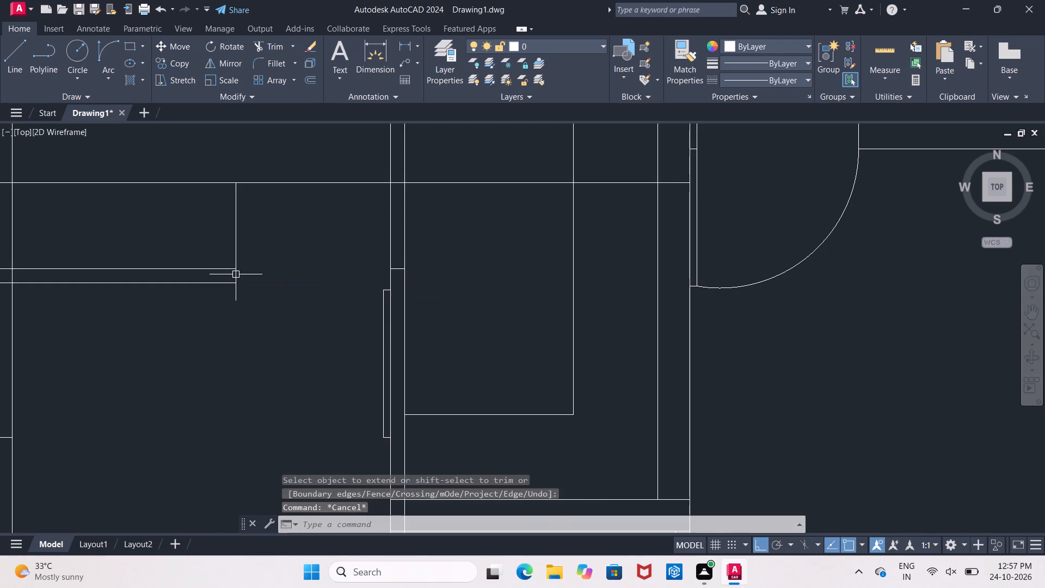
key(Escape)
Offset the extended vertical line at the partition's end 4" toward the room's left wall.
key(o)
key(Return)
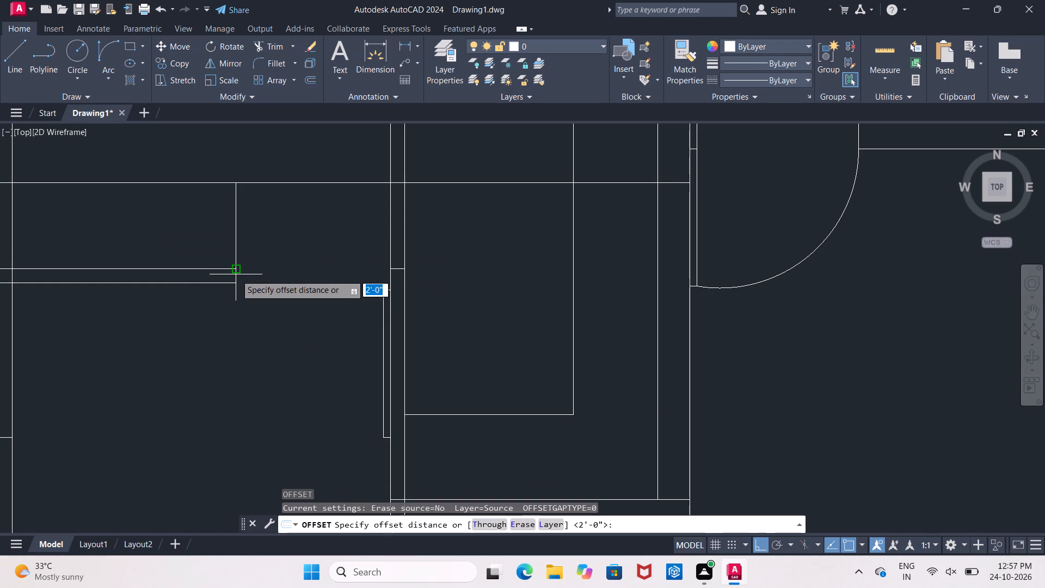
text(4")
key(Return)
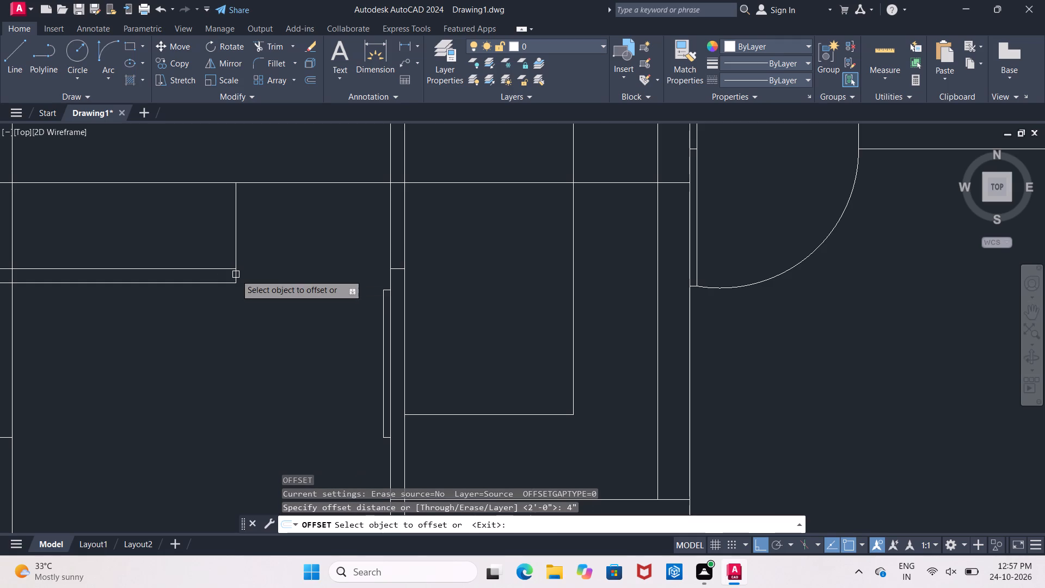
click(235, 227)
click(217, 231)
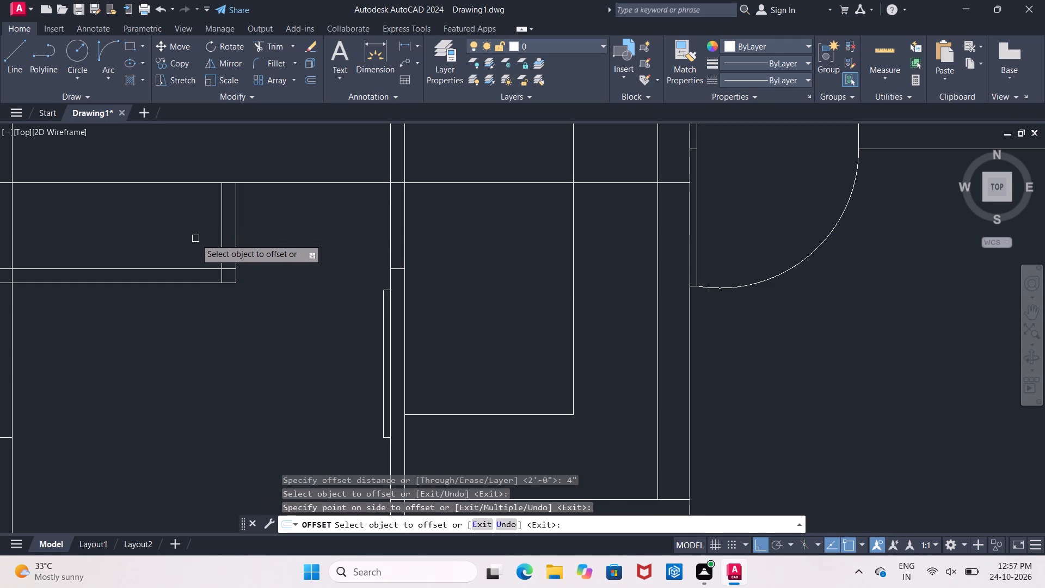
key(Escape)
Trim the overlapping lines at the partition's corner and the 2' offset line across the room on both sides of the 4" wall stub.
text(rr)
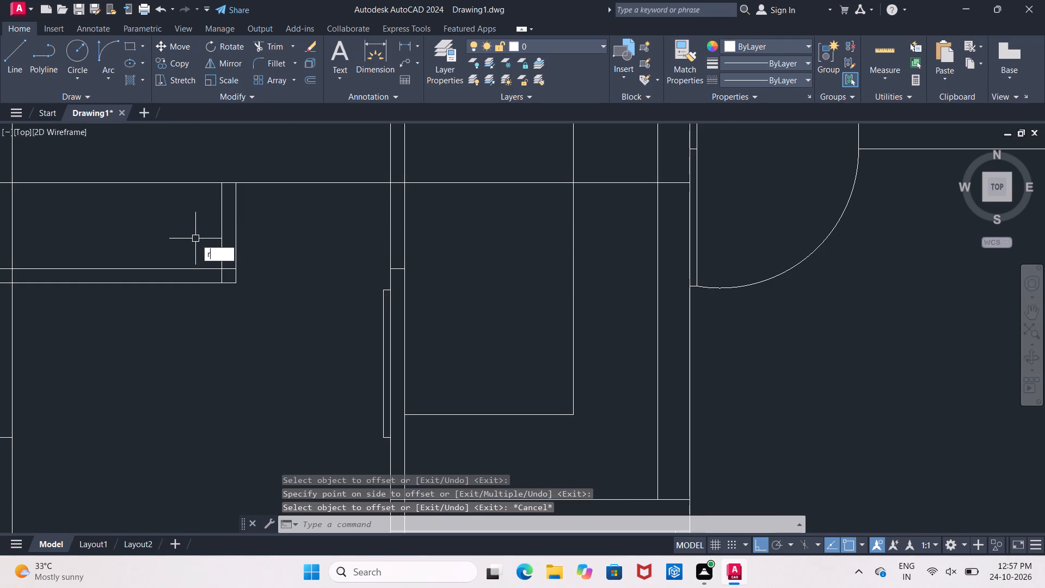
key(BackSpace)
key(BackSpace)
text(tr)
key(space)
key(space)
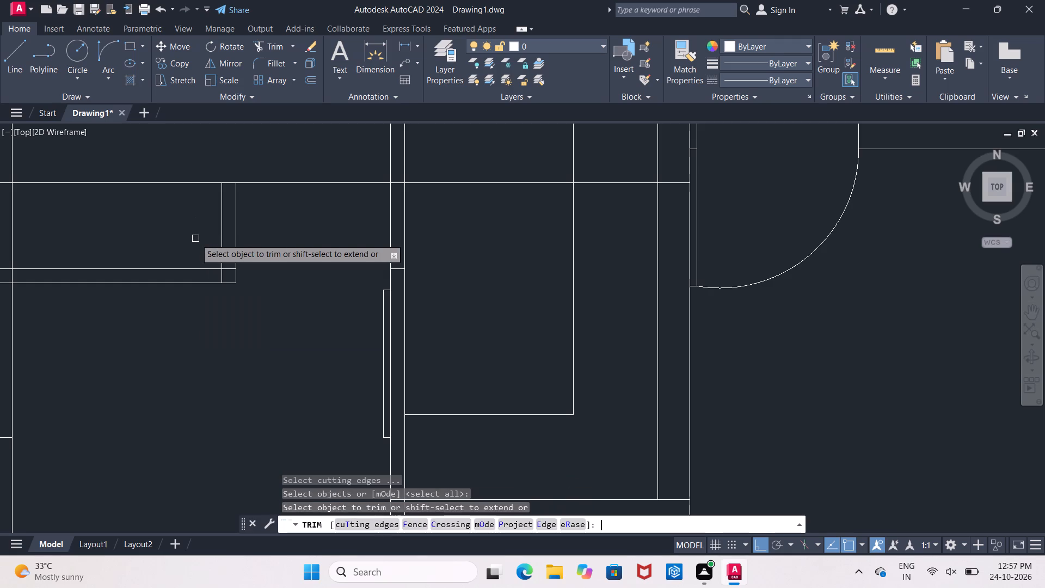
click(219, 275)
click(226, 270)
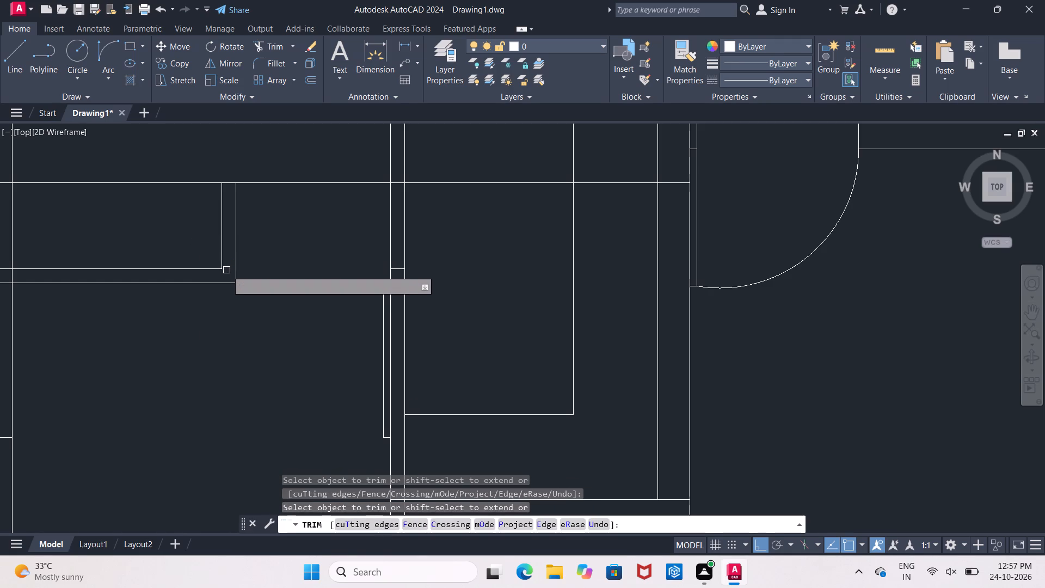
middle_drag(161, 208, 187, 288)
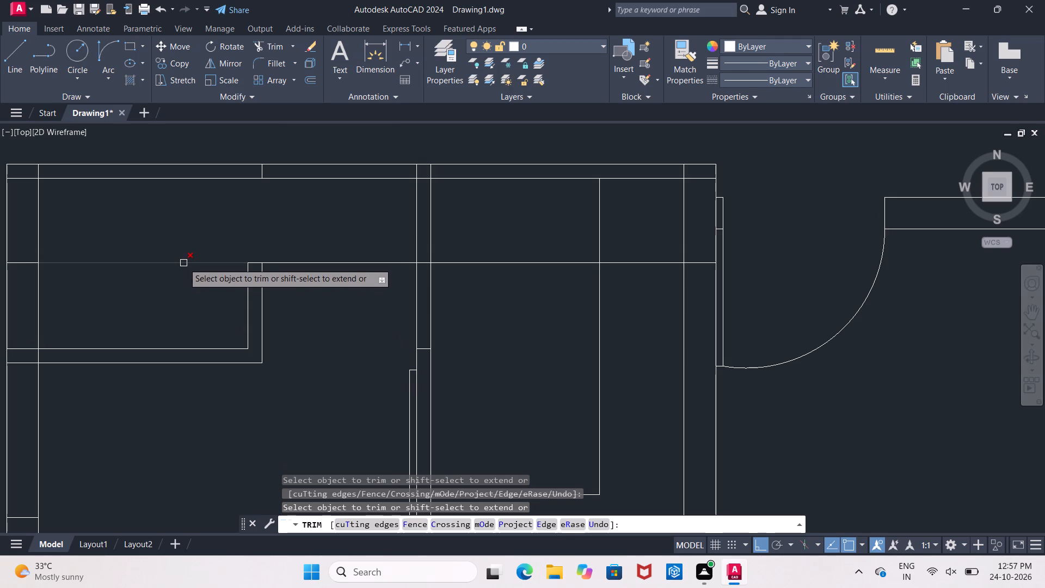
click(183, 263)
click(381, 261)
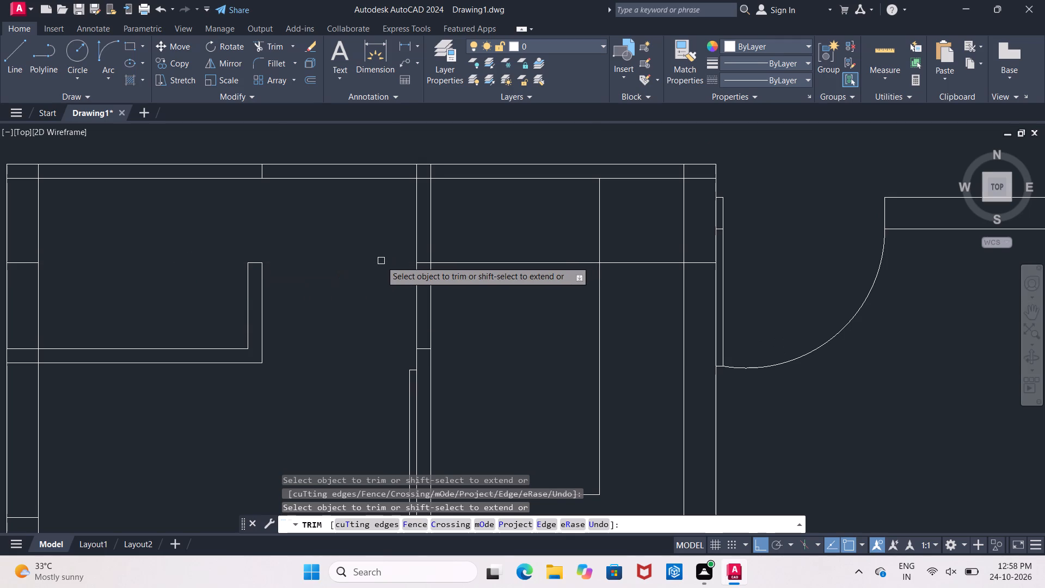
key(Escape)
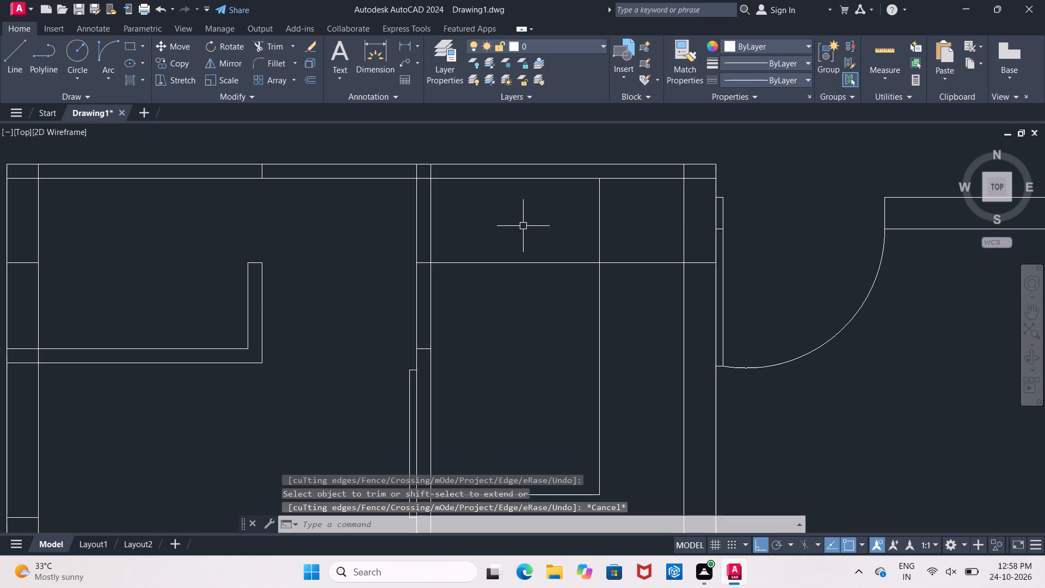
Delete the leftover 2' offset line over the neighbouring room and the short vertical line inside the top wall.
click(521, 261)
click(28, 259)
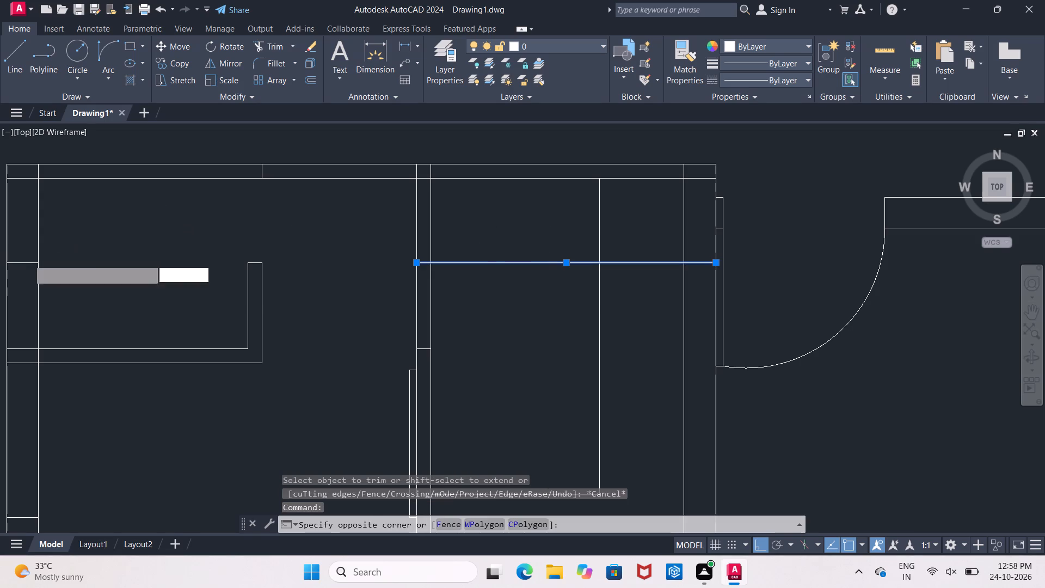
key(Escape)
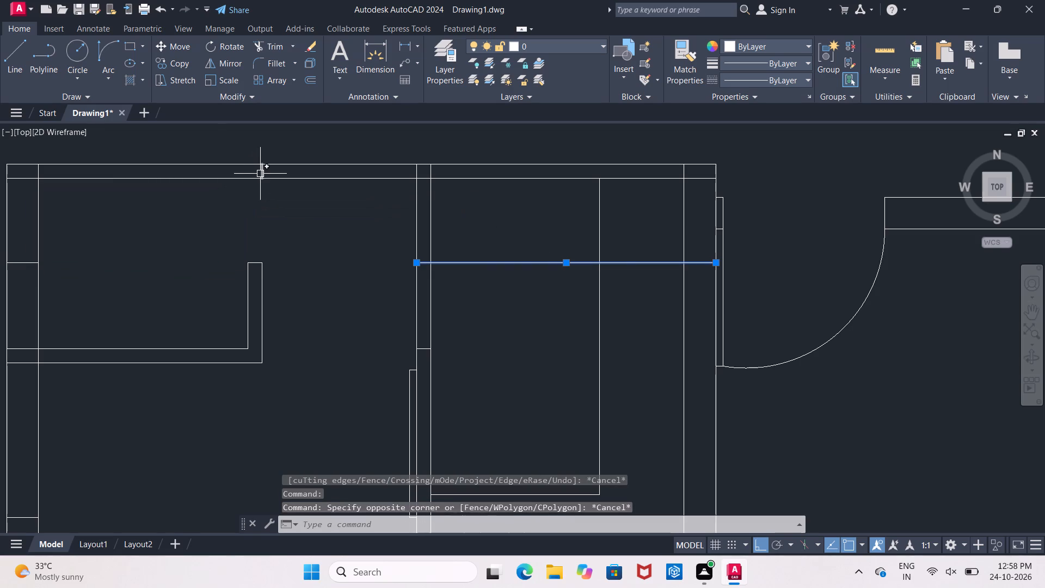
click(260, 173)
key(Delete)
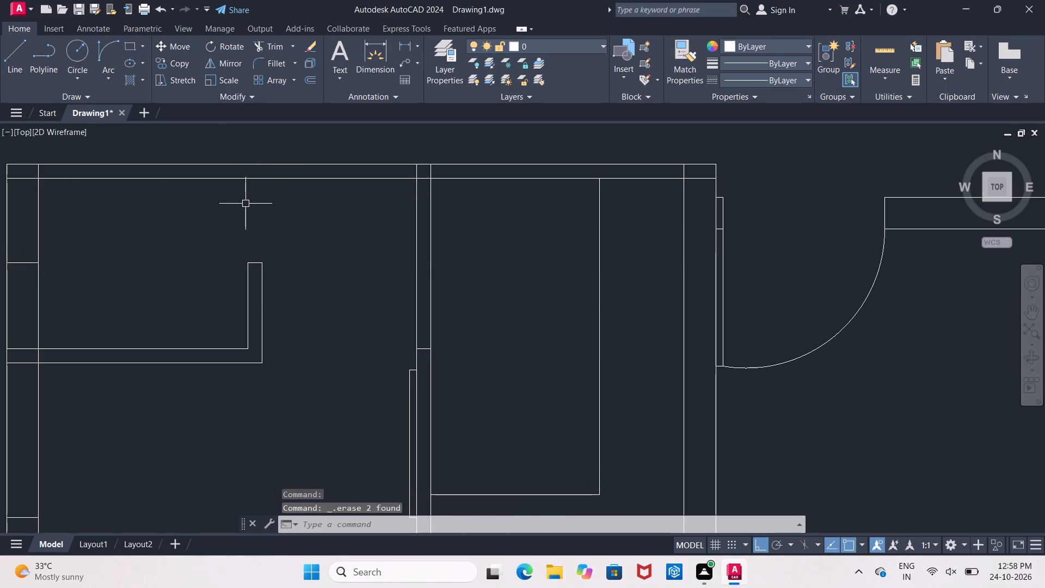
Offset the top wall's inner line 2" down into the upper left room.
key(o)
key(Return)
text(2")
key(Return)
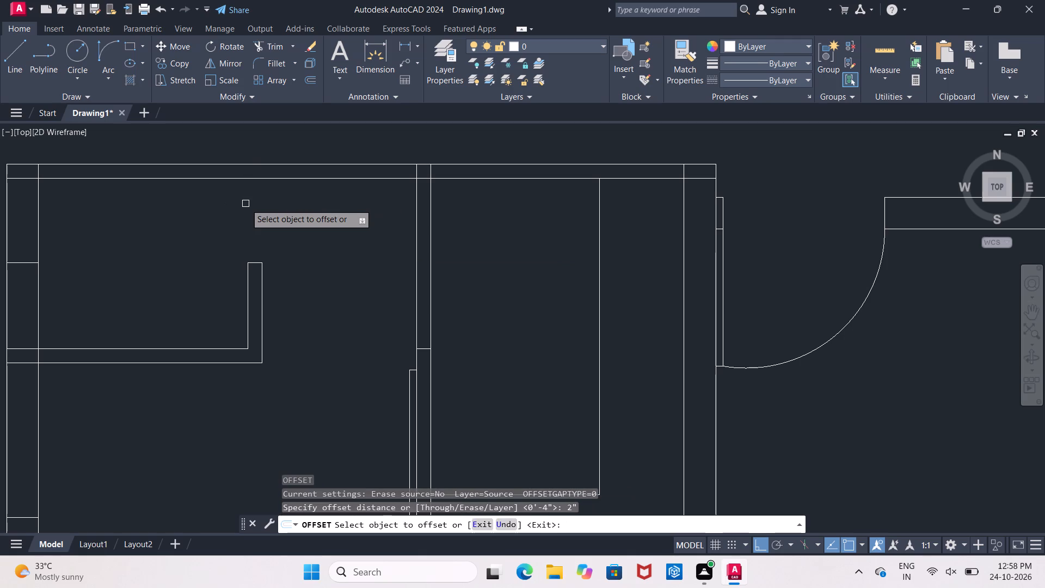
click(239, 180)
click(237, 200)
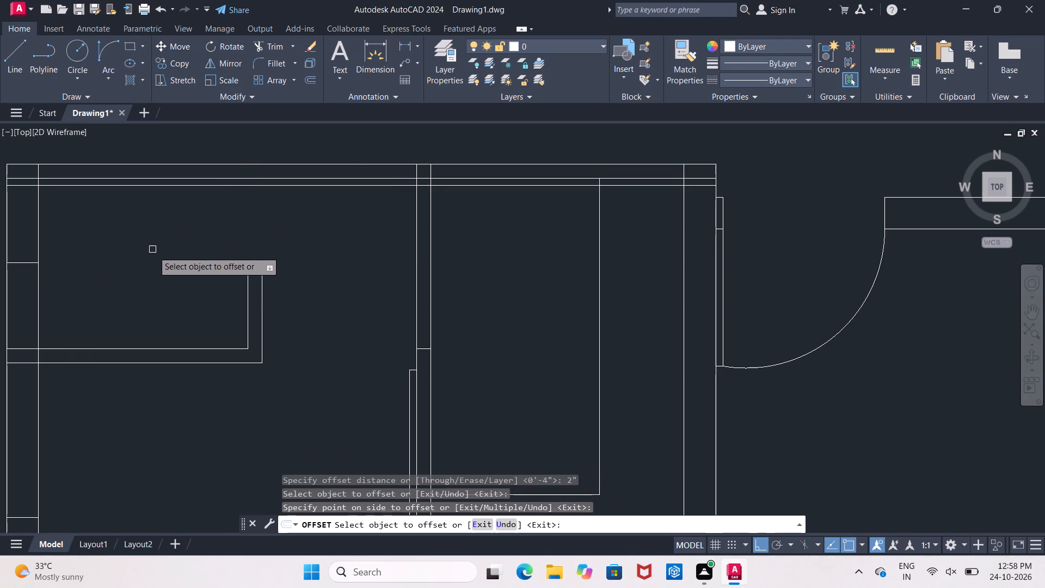
middle_drag(154, 255, 251, 266)
key(Return)
Offset the short horizontal line inside the left wall, above the partition, 1' both upward and downward.
key(Return)
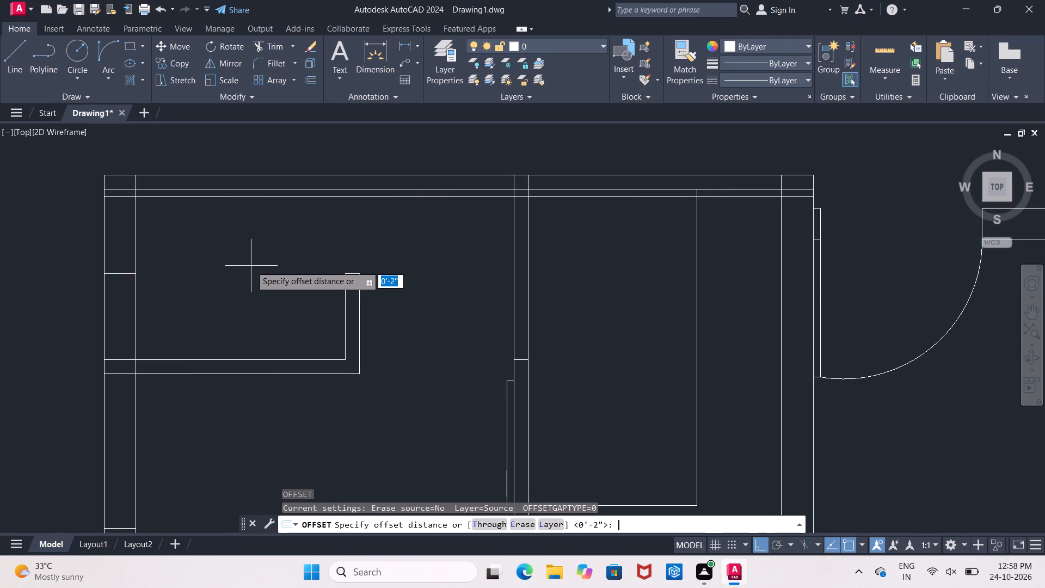
text(1')
key(Return)
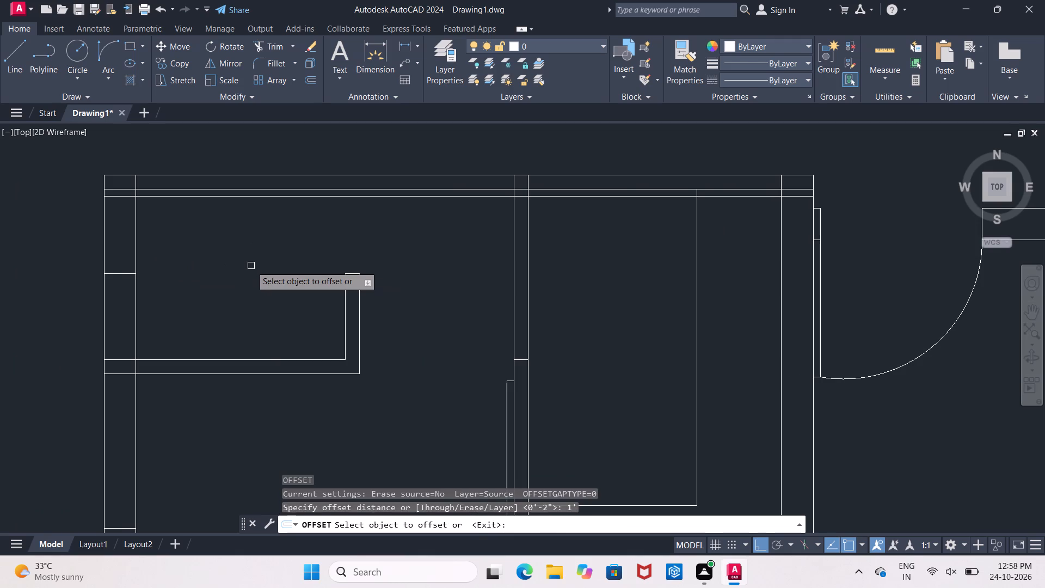
click(112, 273)
click(104, 249)
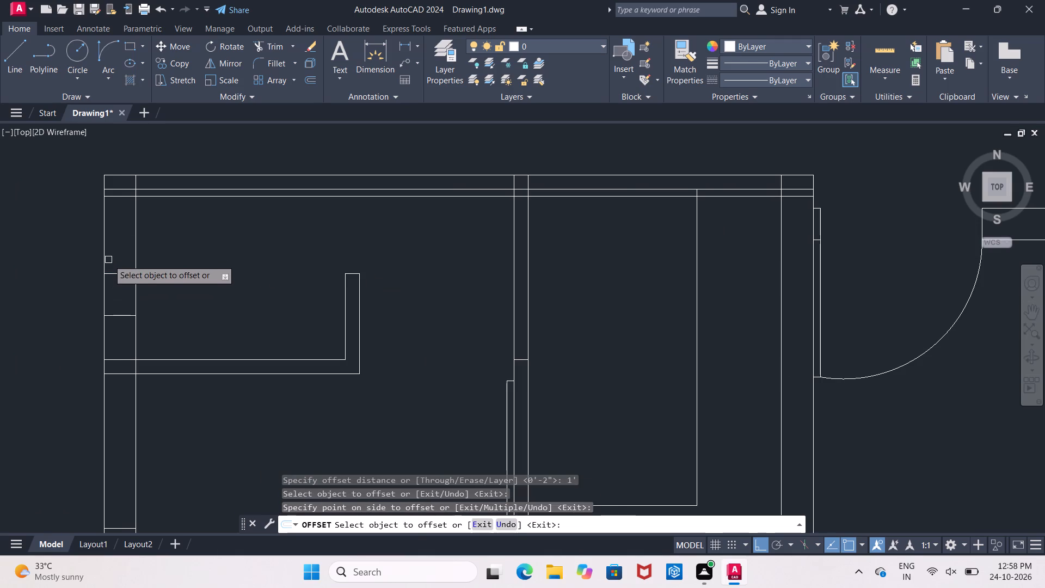
drag(115, 272, 126, 238)
drag(127, 232, 127, 240)
key(Escape)
Delete the middle of the three short horizontal lines inside the left wall, above the partition.
click(116, 275)
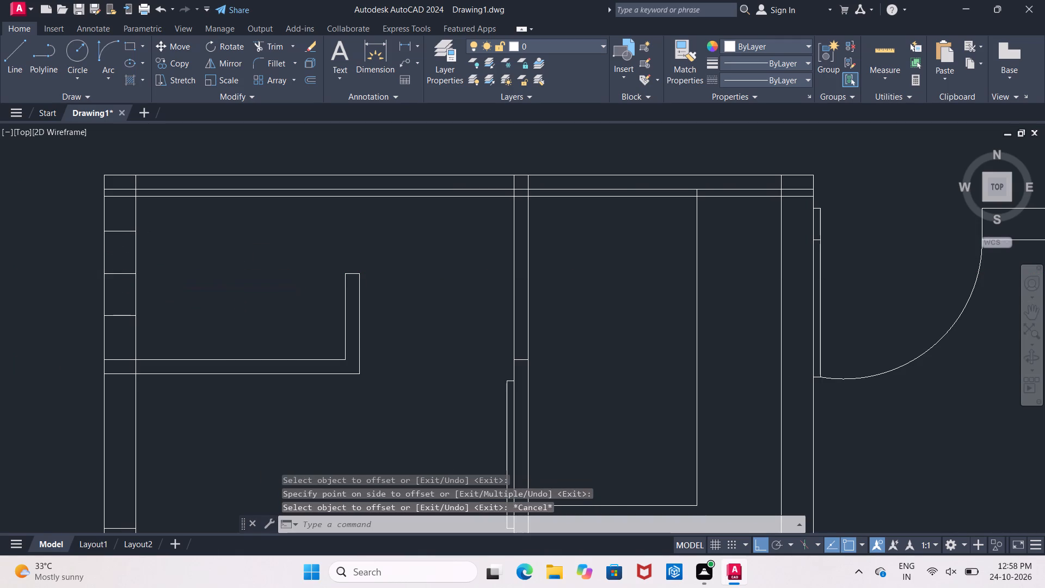
key(BackSpace)
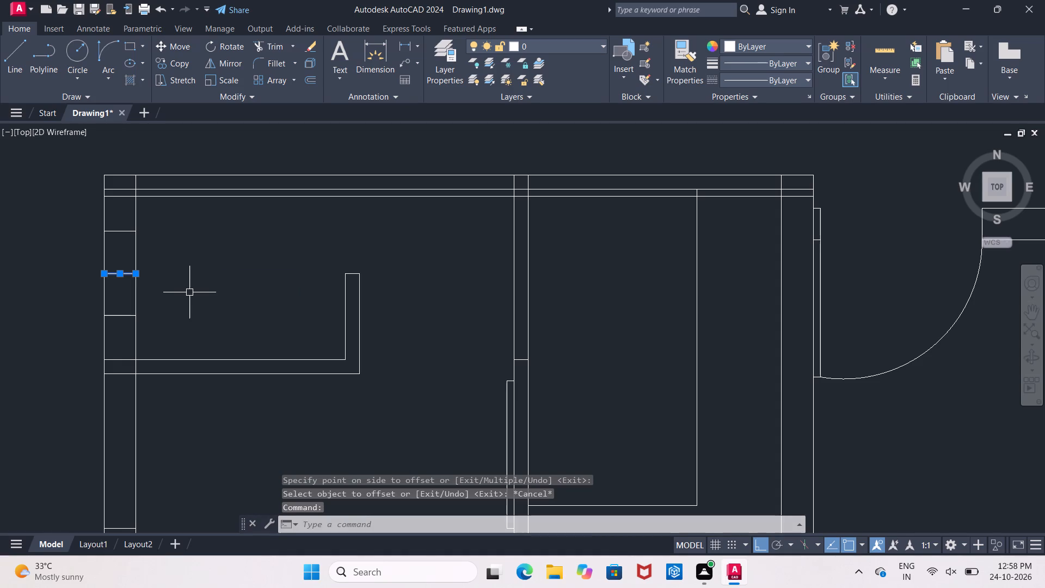
key(Delete)
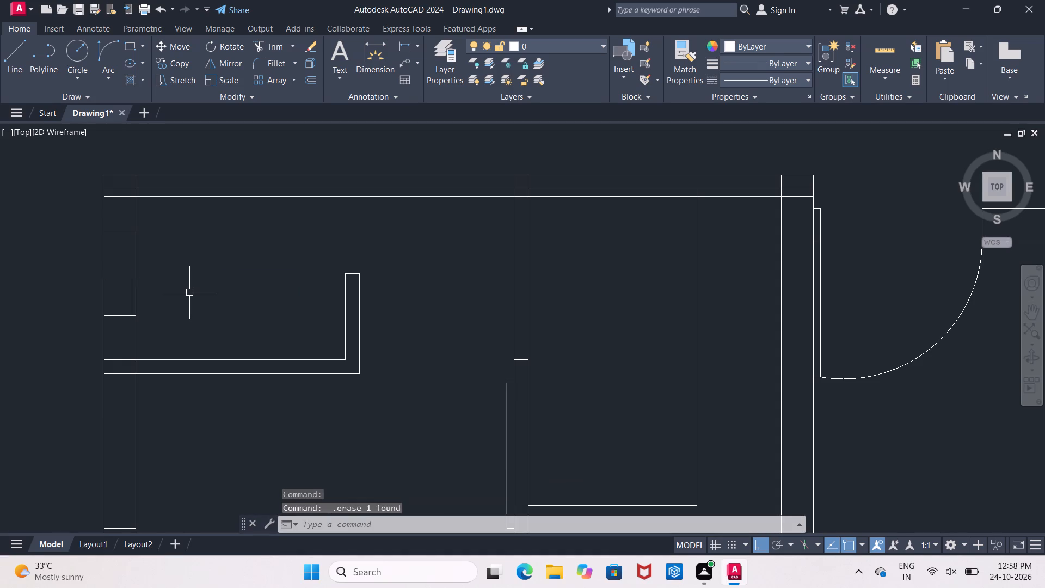
Offset the outer vertical line of the partition stub 2' towards the left wall.
key(o)
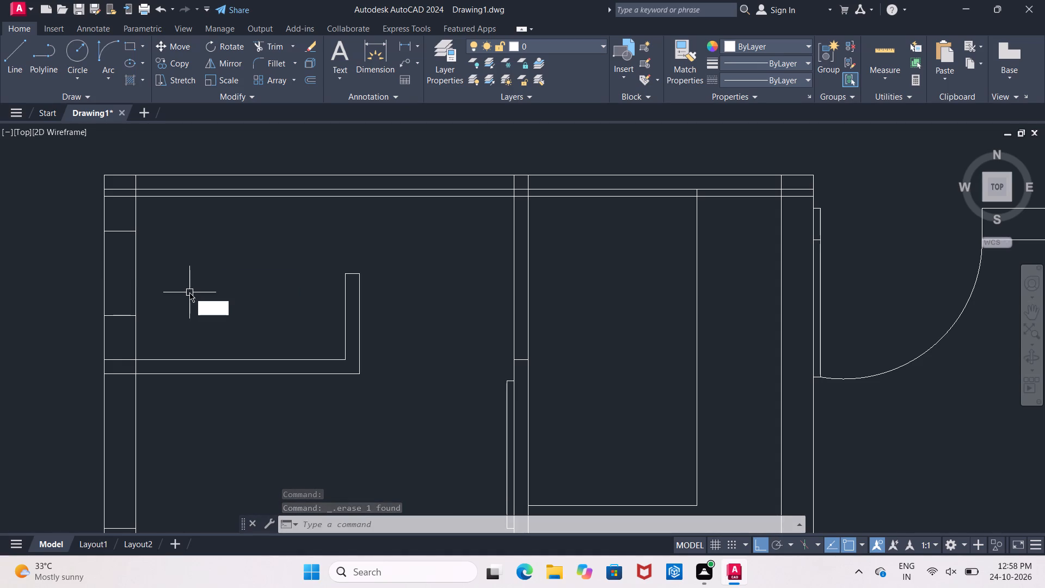
key(Return)
text(3')
key(Return)
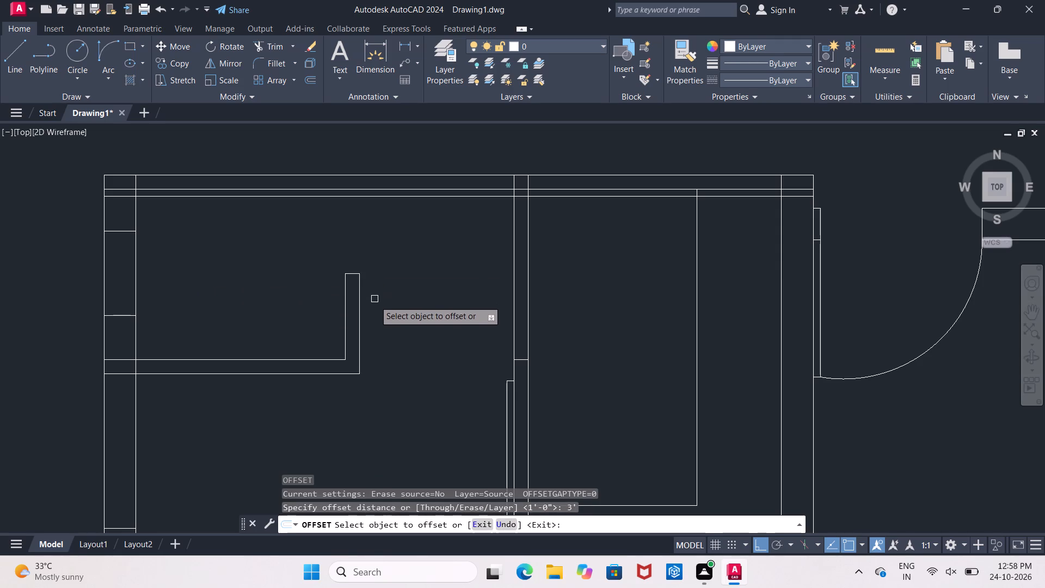
click(360, 313)
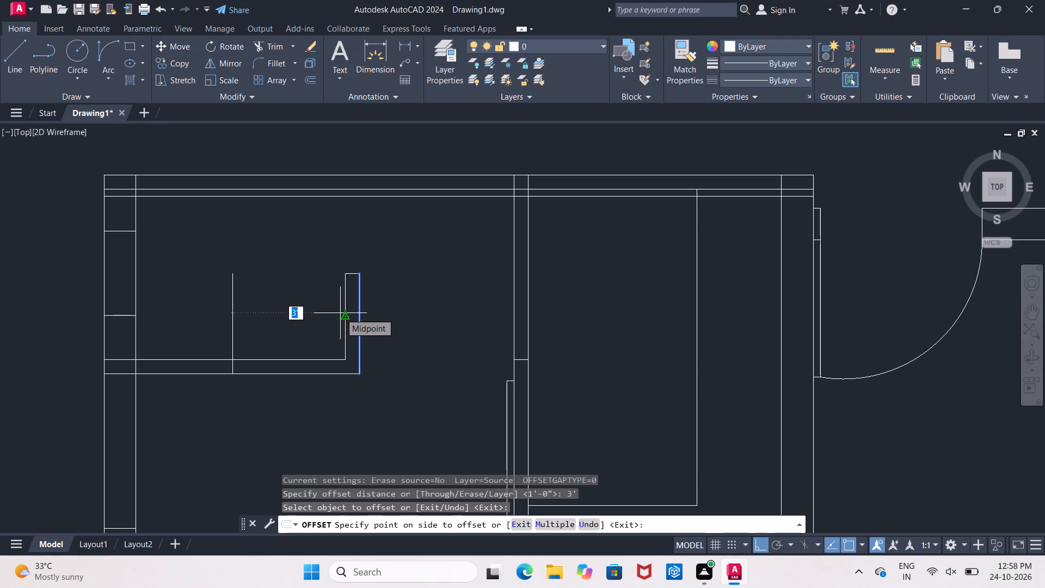
key(BackSpace)
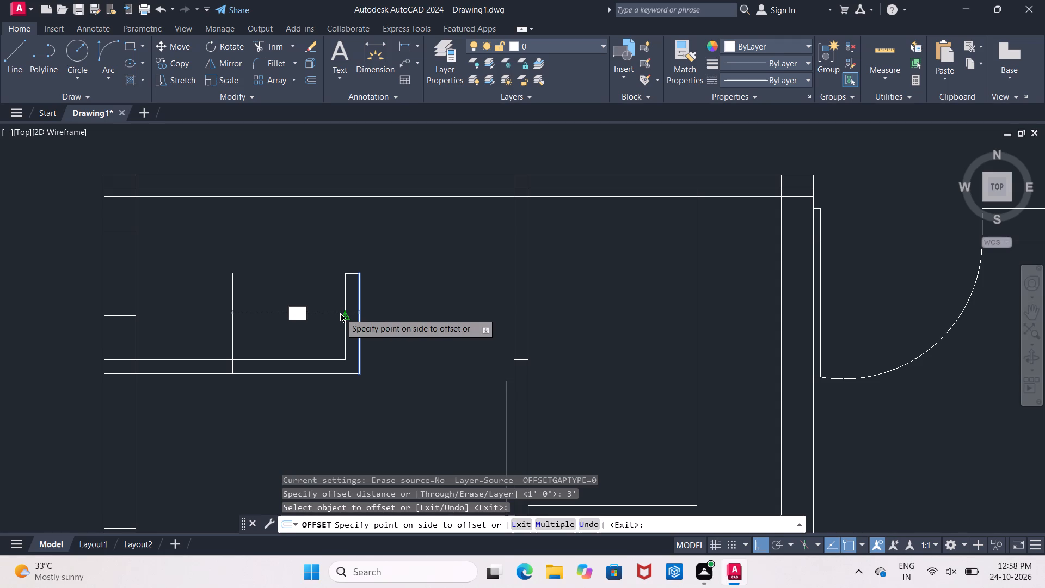
text(2')
key(Return)
key(Escape)
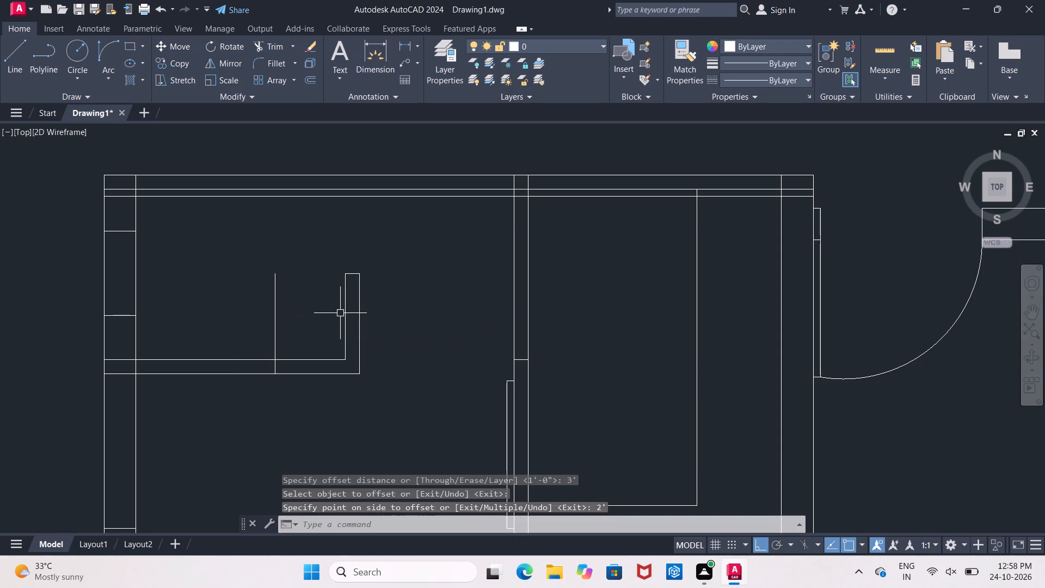
Extend the 2' offset line up to the top wall's inner line.
text(ex)
key(space)
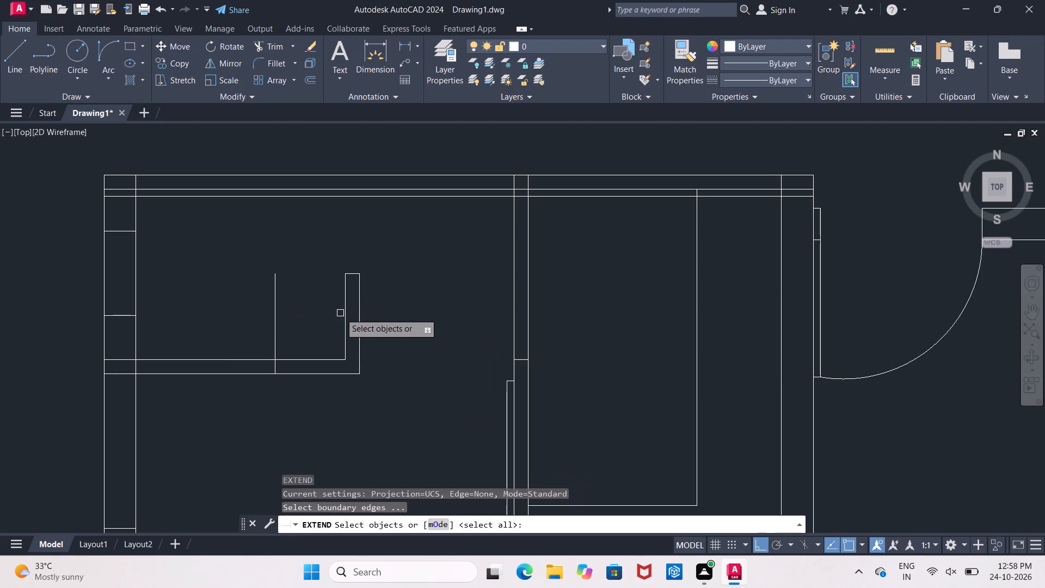
key(space)
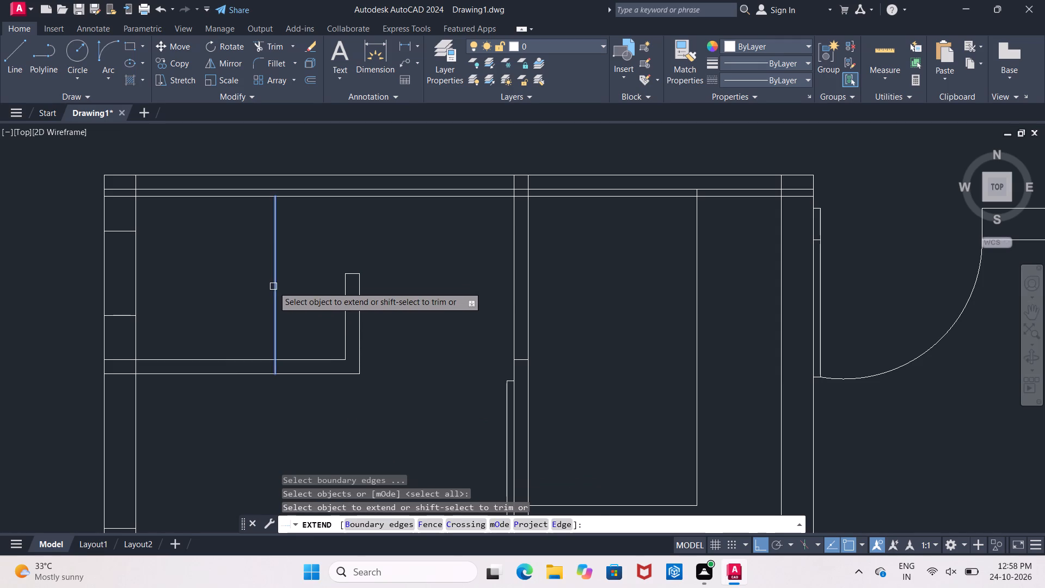
click(273, 286)
click(276, 266)
key(Escape)
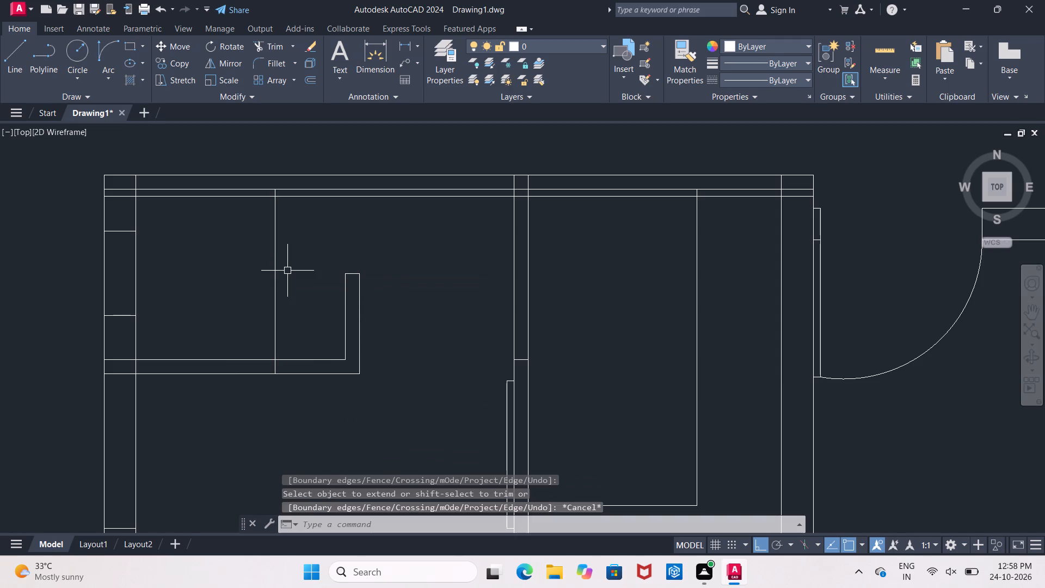
Trim the 2' offset line across the room and the 2" line under the top wall beyond its 2' span ending at the stub's outer face.
text(tr)
key(space)
key(space)
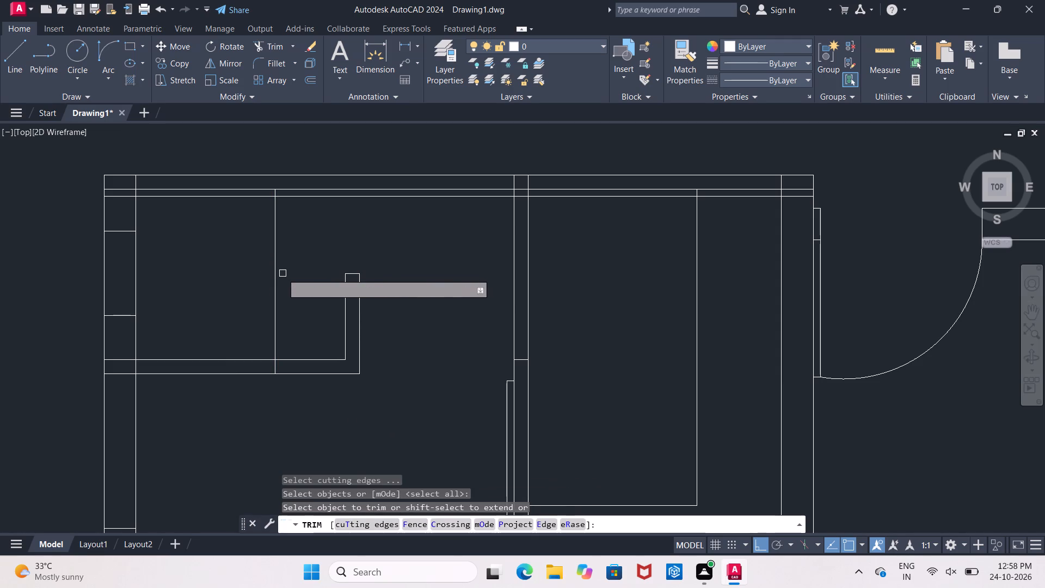
click(272, 276)
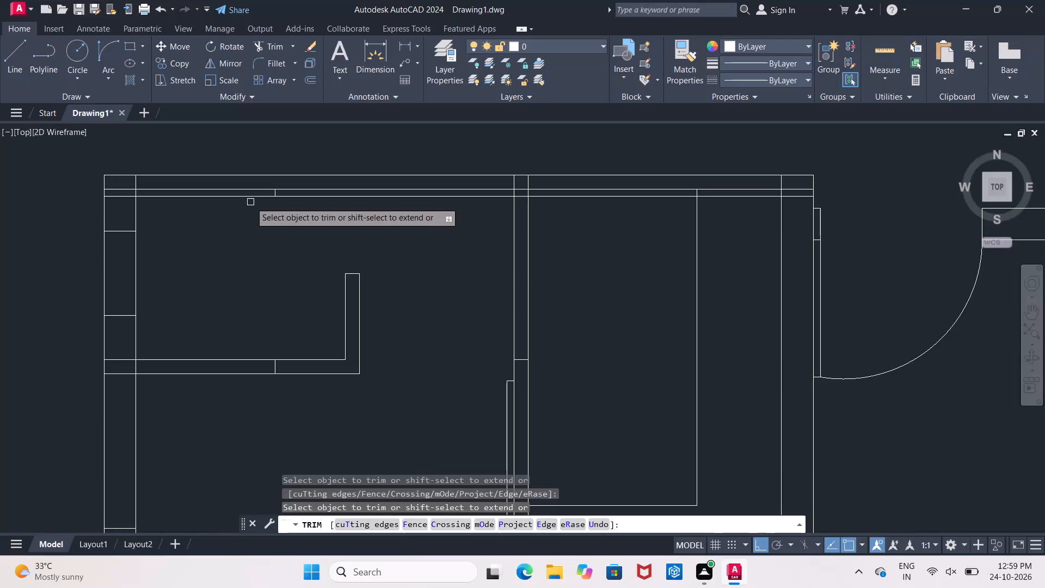
click(251, 195)
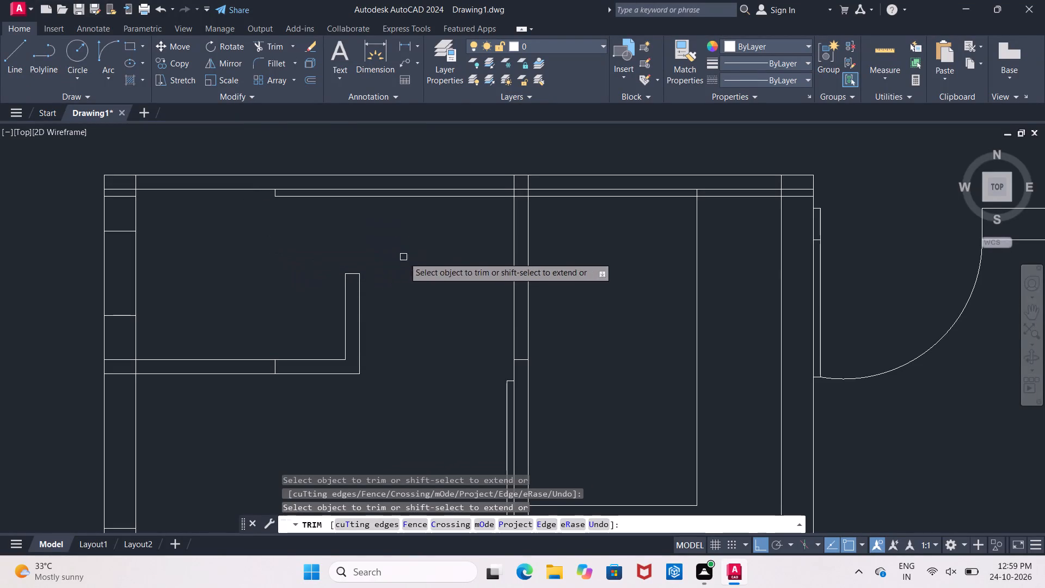
shift+click(359, 295)
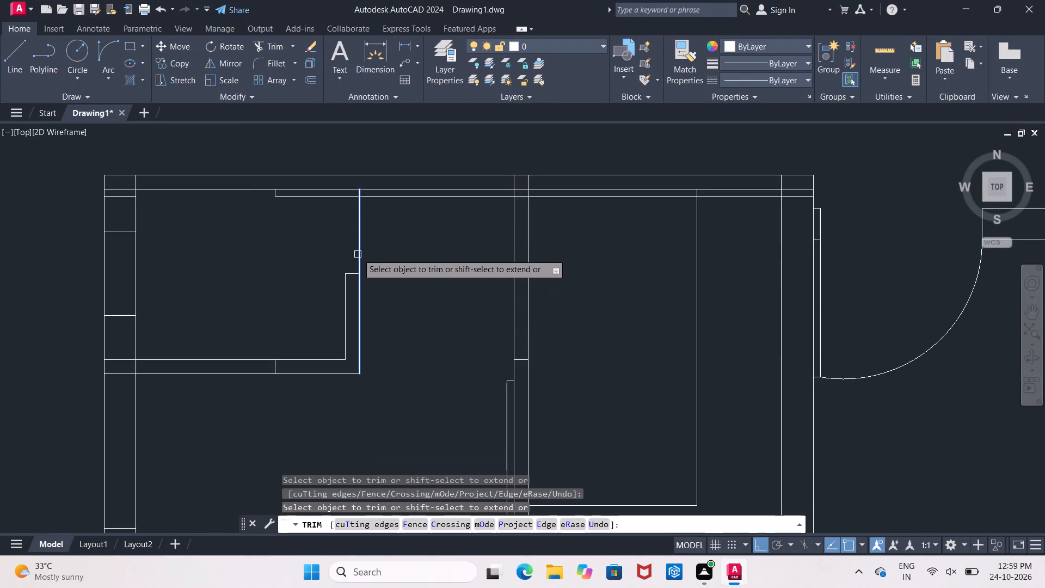
shift+click(358, 252)
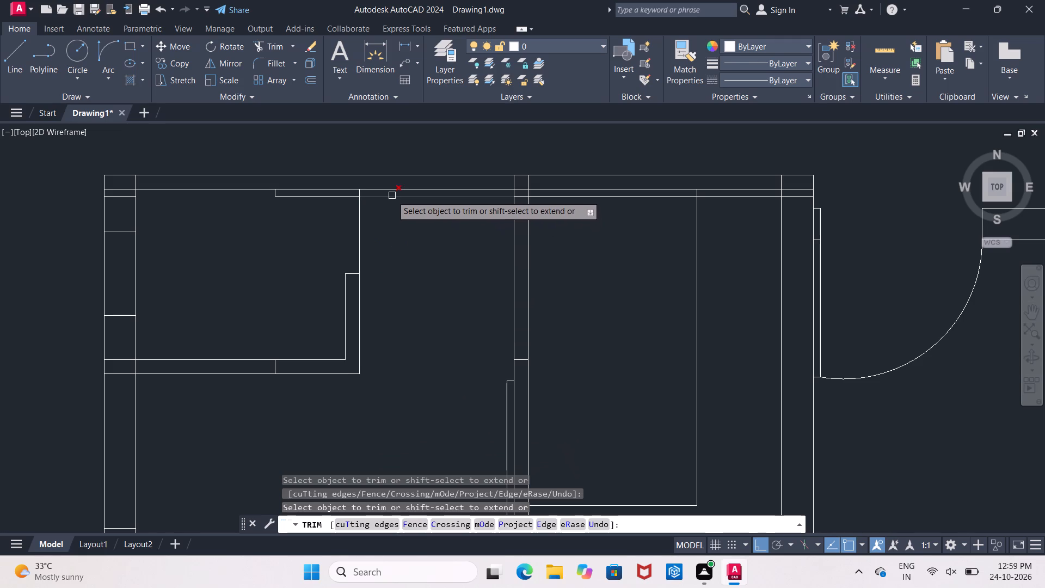
click(392, 195)
click(360, 222)
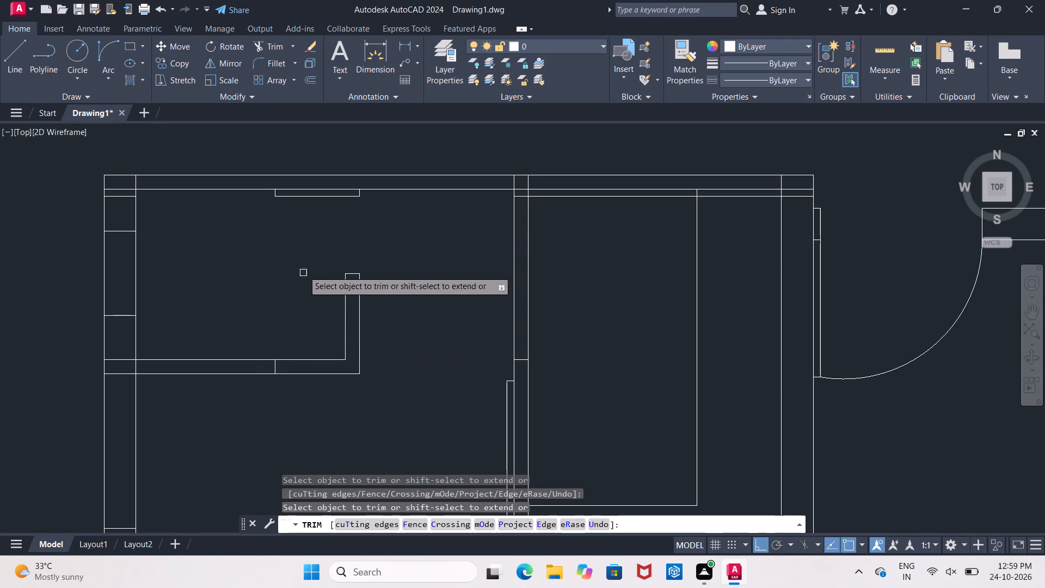
key(Escape)
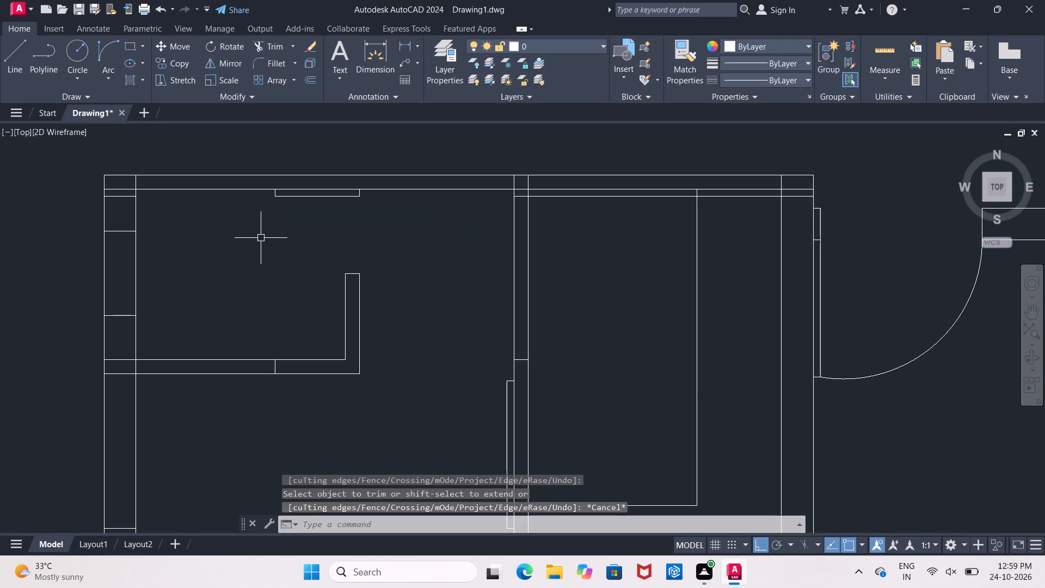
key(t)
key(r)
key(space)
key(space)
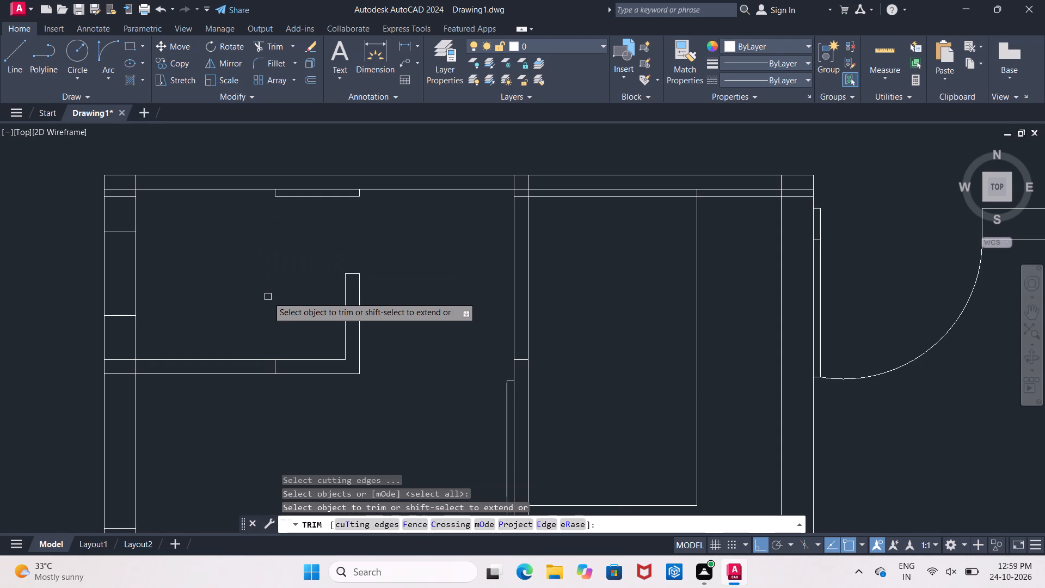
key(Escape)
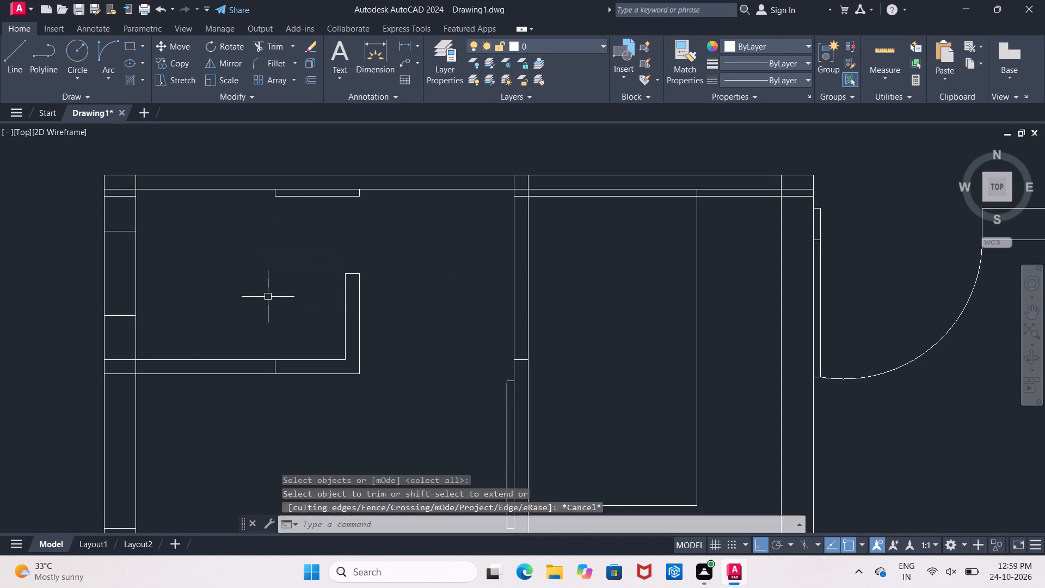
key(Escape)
Delete the leftover short vertical line between the partition lines and the leftover 2" offset piece inside the left wall.
click(273, 364)
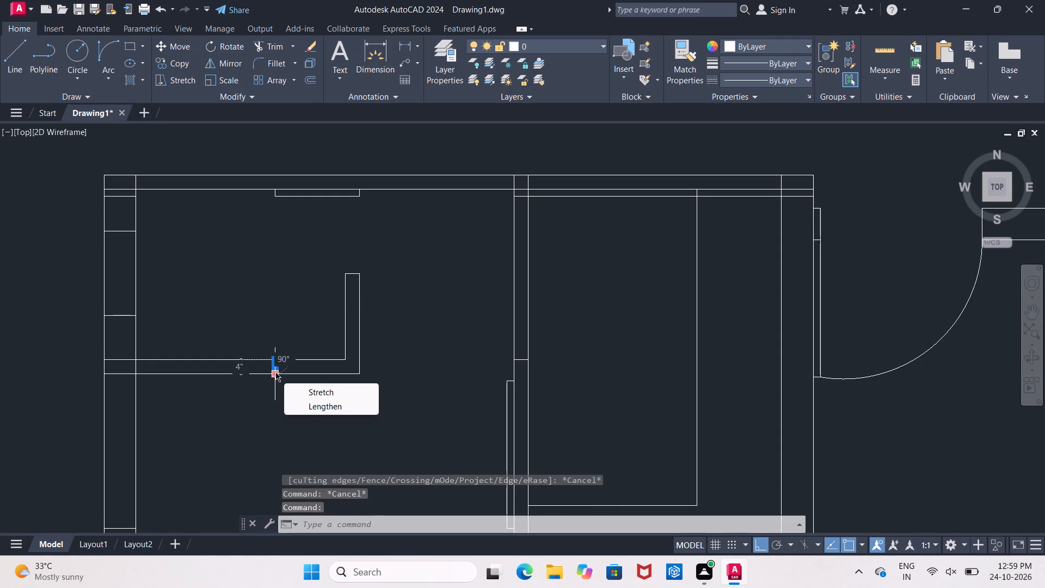
key(Delete)
key(Delete)
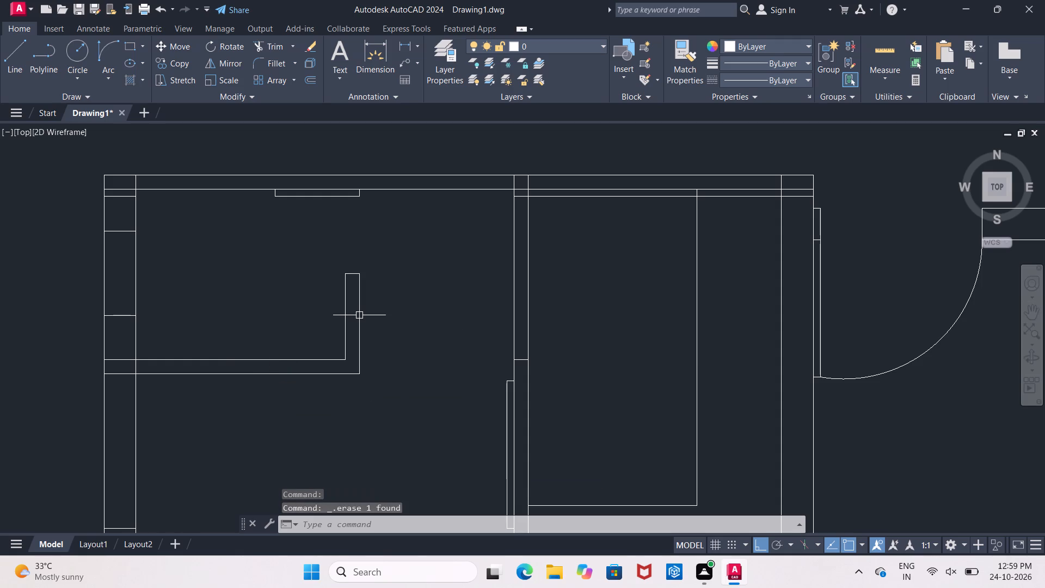
click(124, 197)
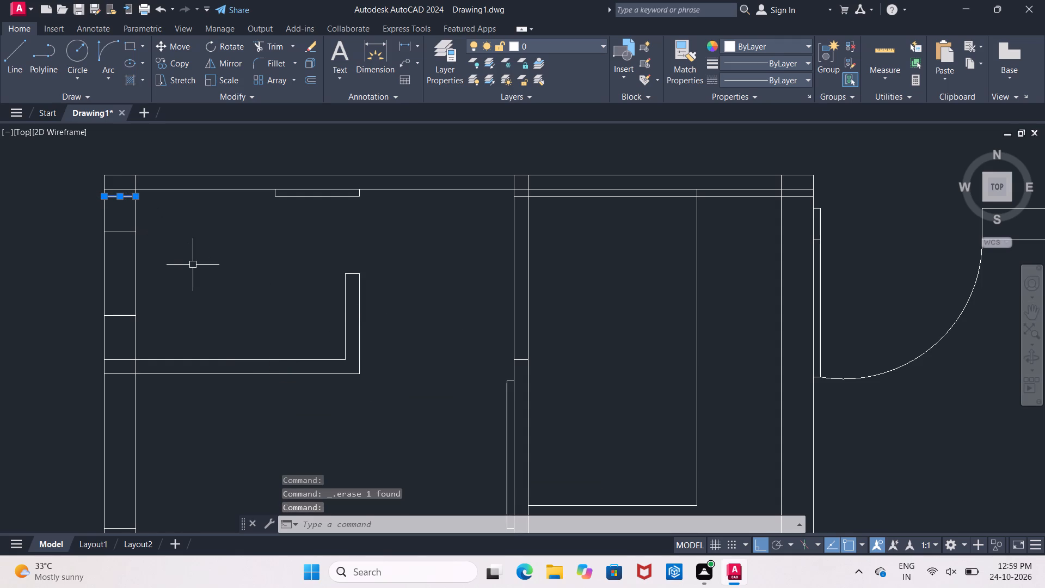
key(Delete)
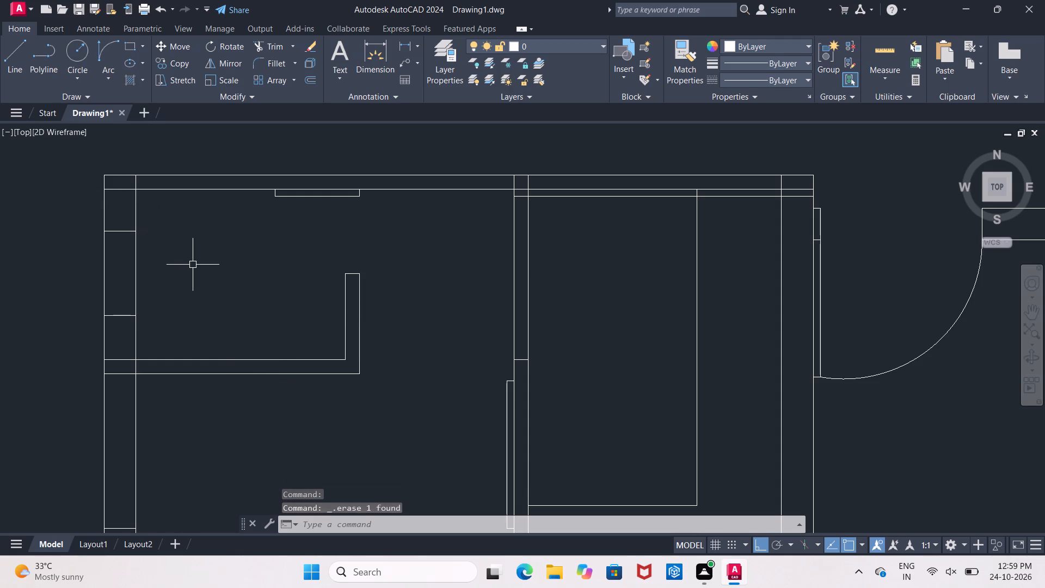
Offset the left wall's inner line 2.5" into the wall beside the upper left room.
key(o)
key(Return)
text(2.5")
key(Return)
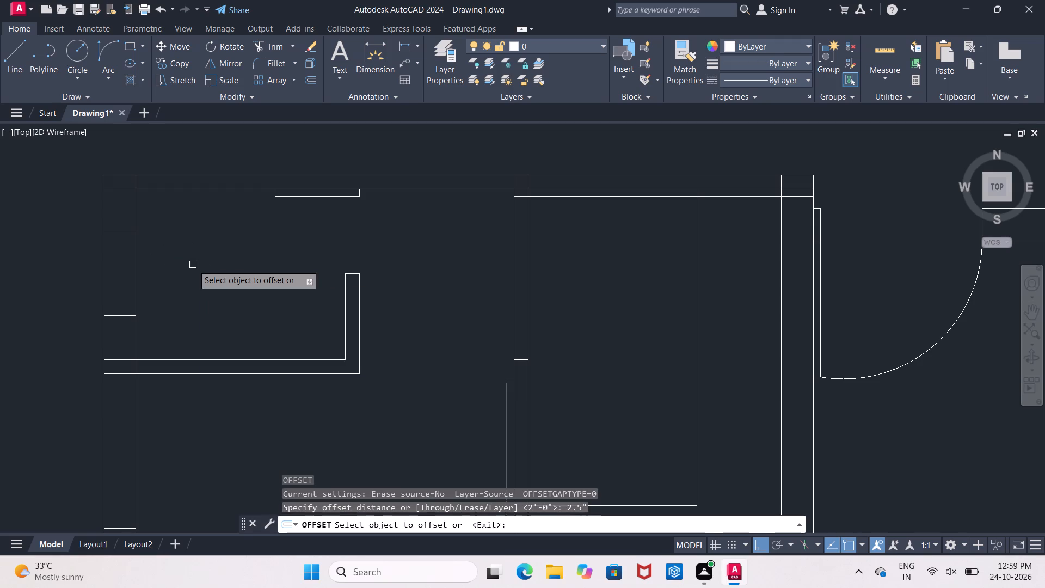
drag(137, 283, 131, 283)
click(102, 280)
key(Return)
Offset the new line inside the left wall a further 1.5" towards the wall's outer face.
key(Return)
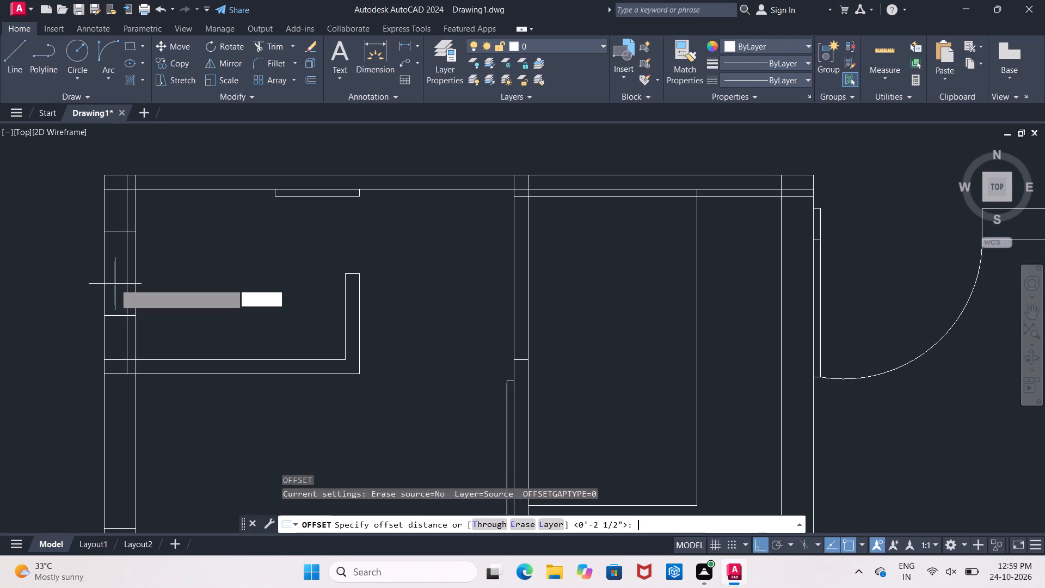
text(1.)
key(5)
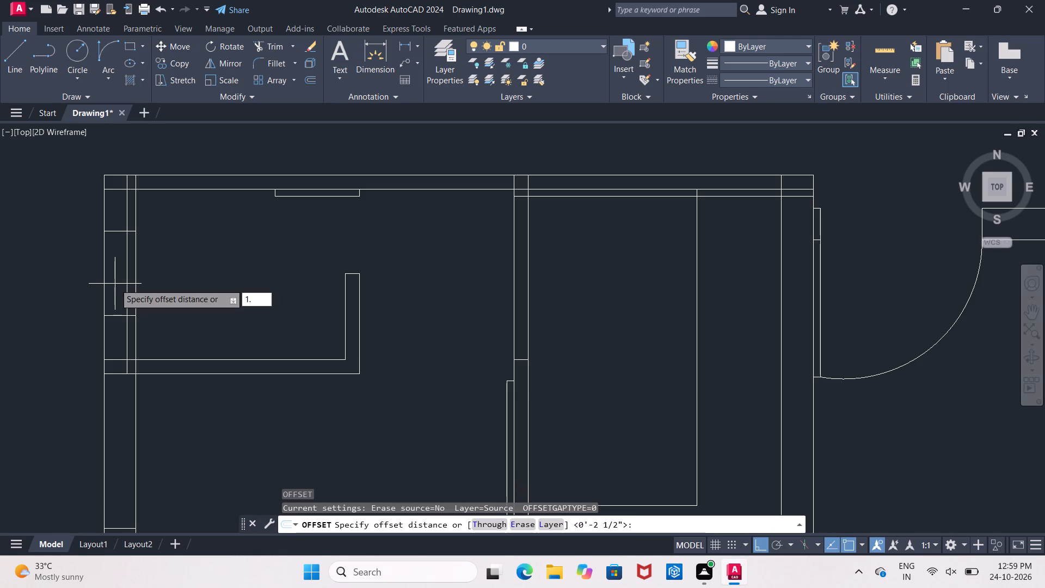
key(apostrophe)
key(Return)
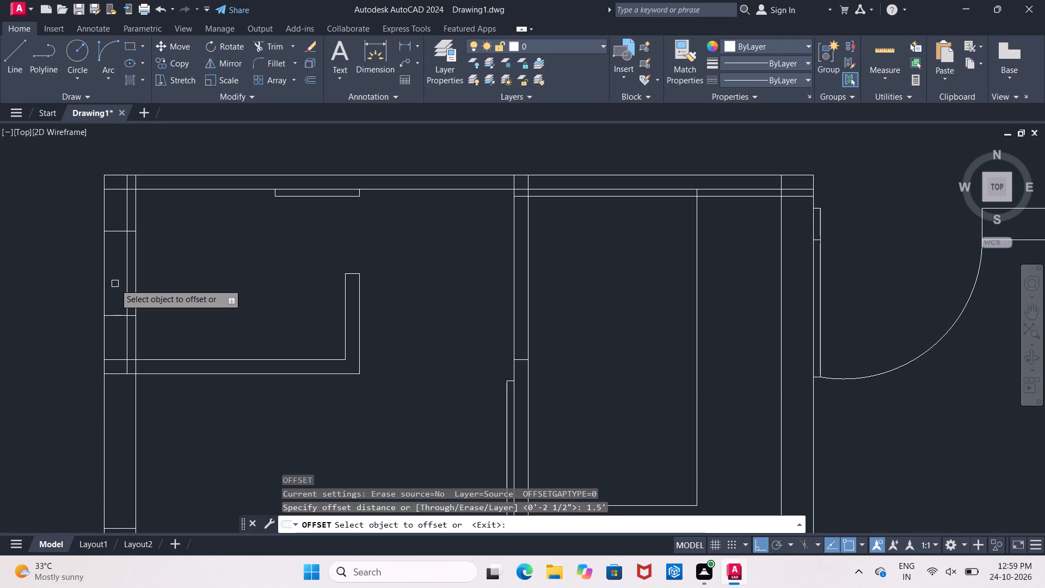
click(125, 267)
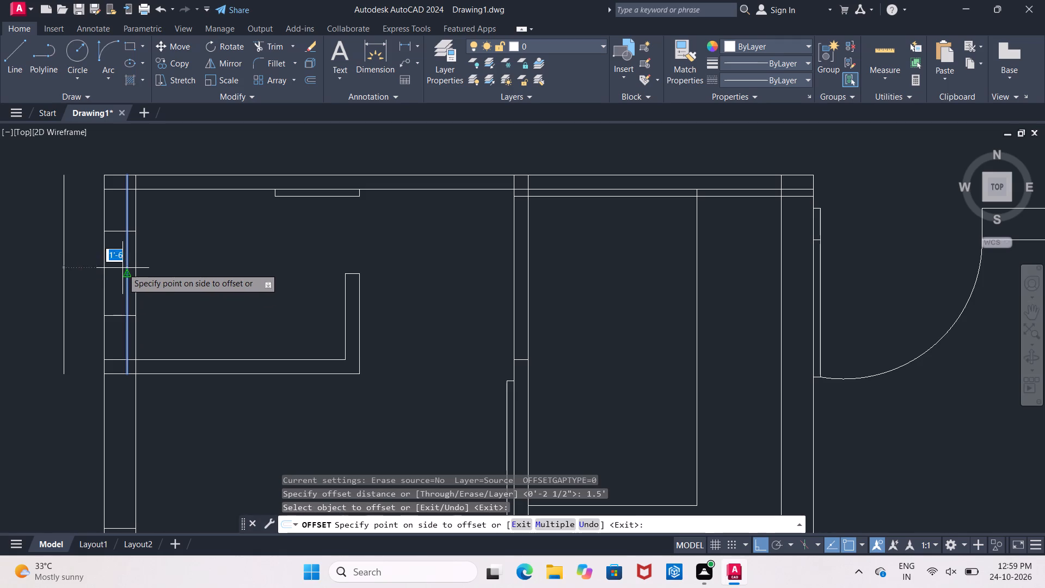
text(1.)
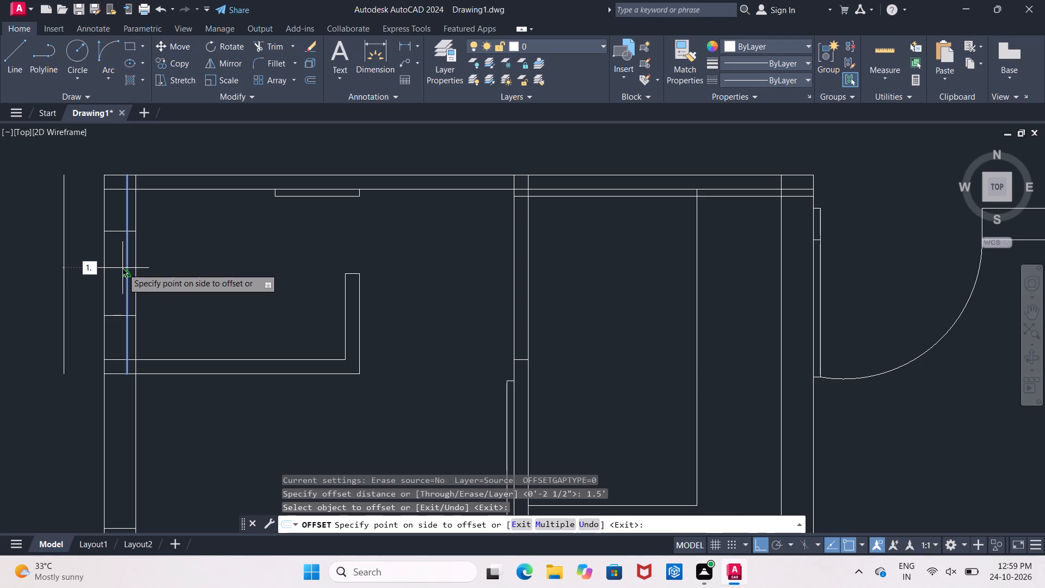
key(5)
key(shift+quotedbl)
key(Return)
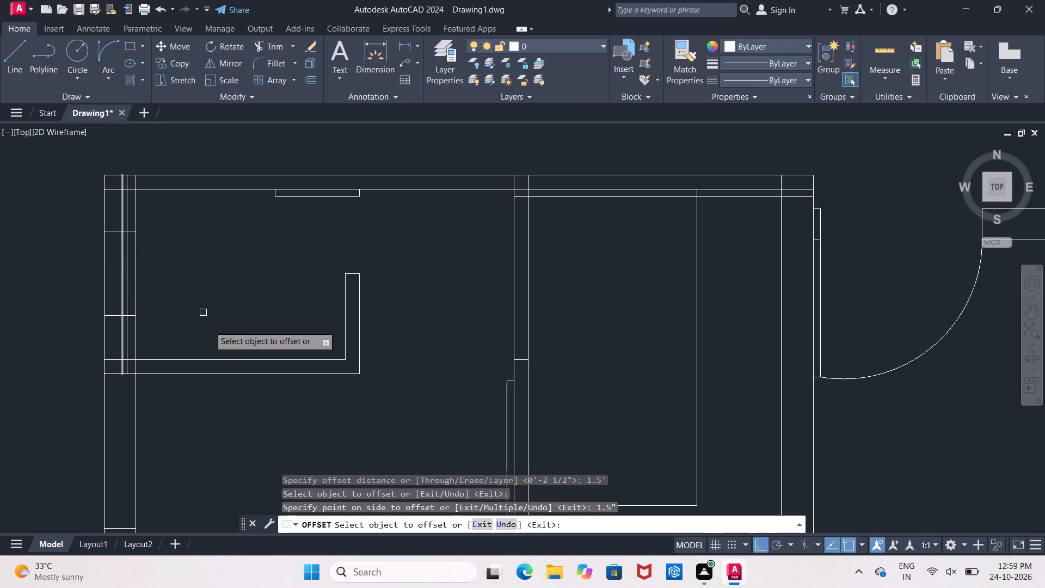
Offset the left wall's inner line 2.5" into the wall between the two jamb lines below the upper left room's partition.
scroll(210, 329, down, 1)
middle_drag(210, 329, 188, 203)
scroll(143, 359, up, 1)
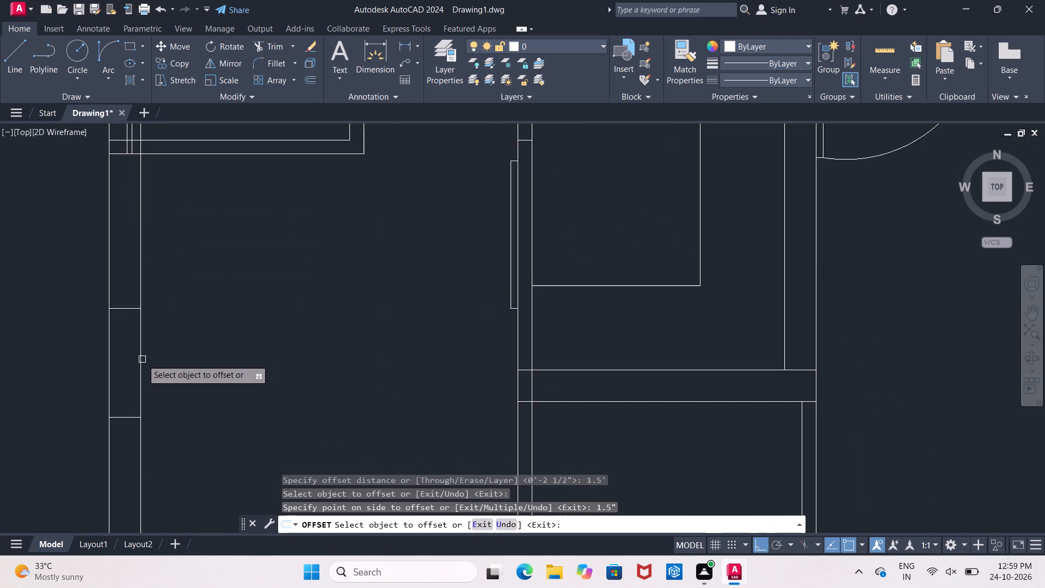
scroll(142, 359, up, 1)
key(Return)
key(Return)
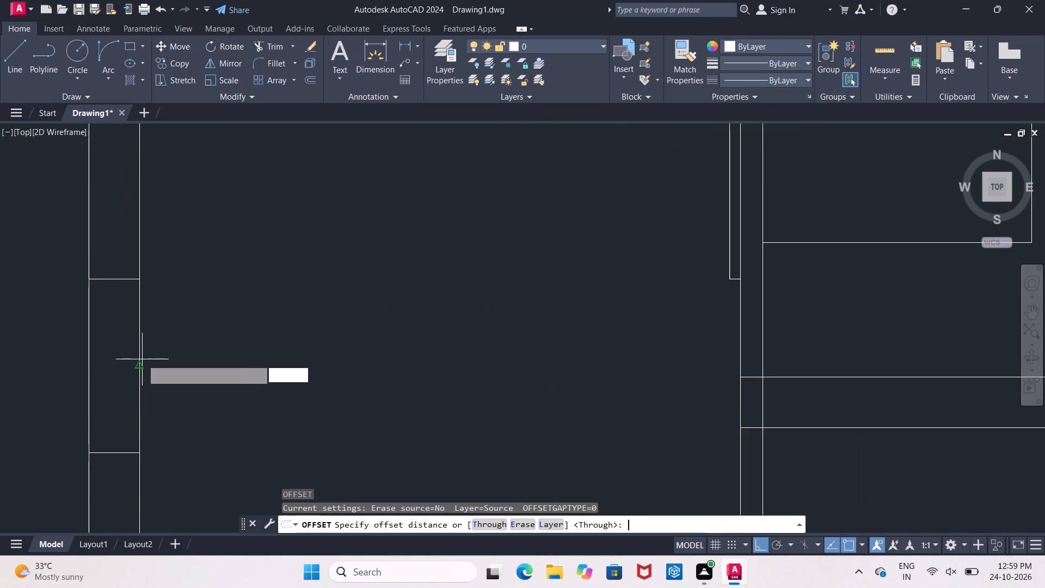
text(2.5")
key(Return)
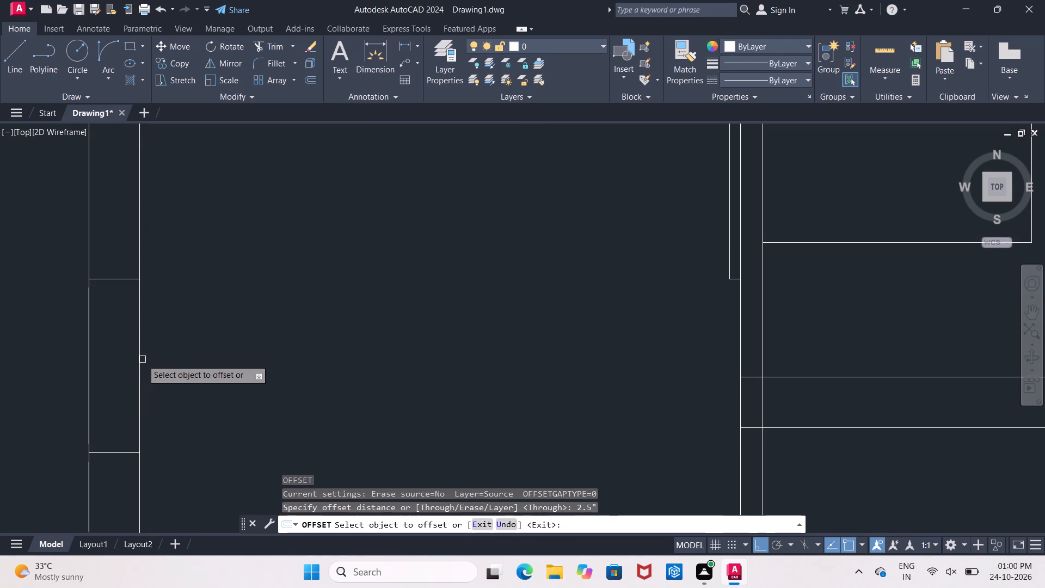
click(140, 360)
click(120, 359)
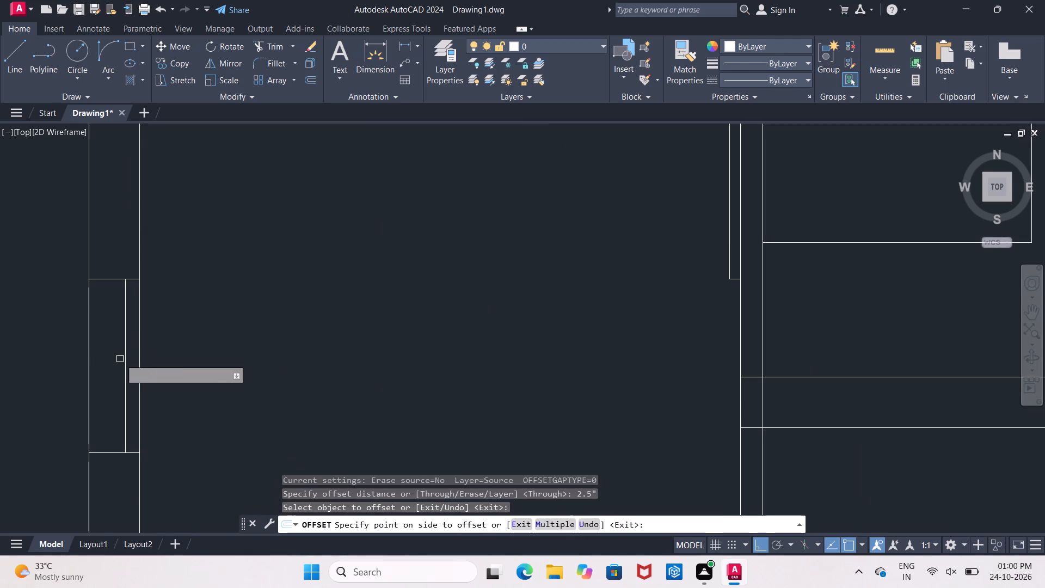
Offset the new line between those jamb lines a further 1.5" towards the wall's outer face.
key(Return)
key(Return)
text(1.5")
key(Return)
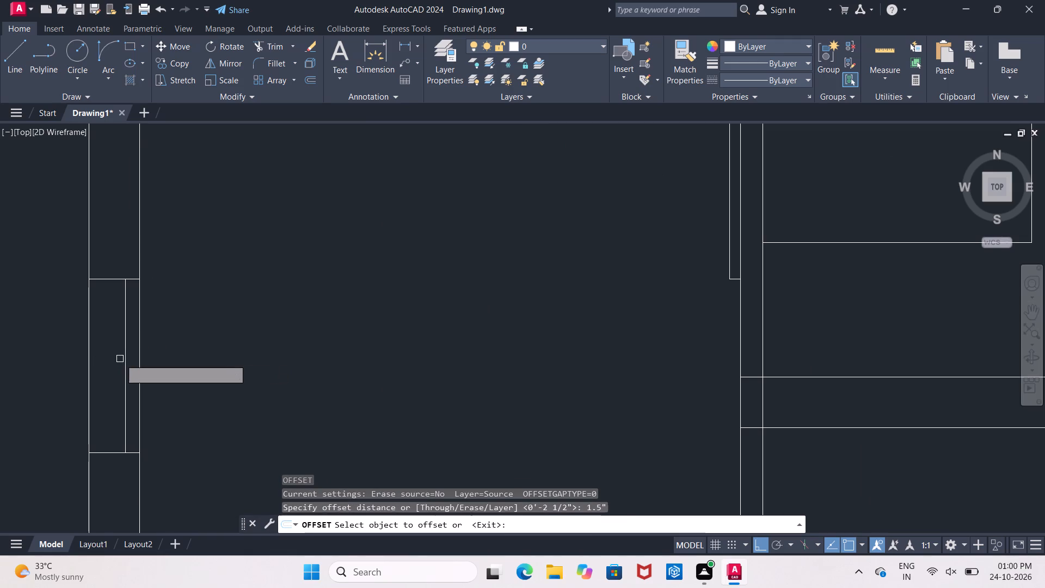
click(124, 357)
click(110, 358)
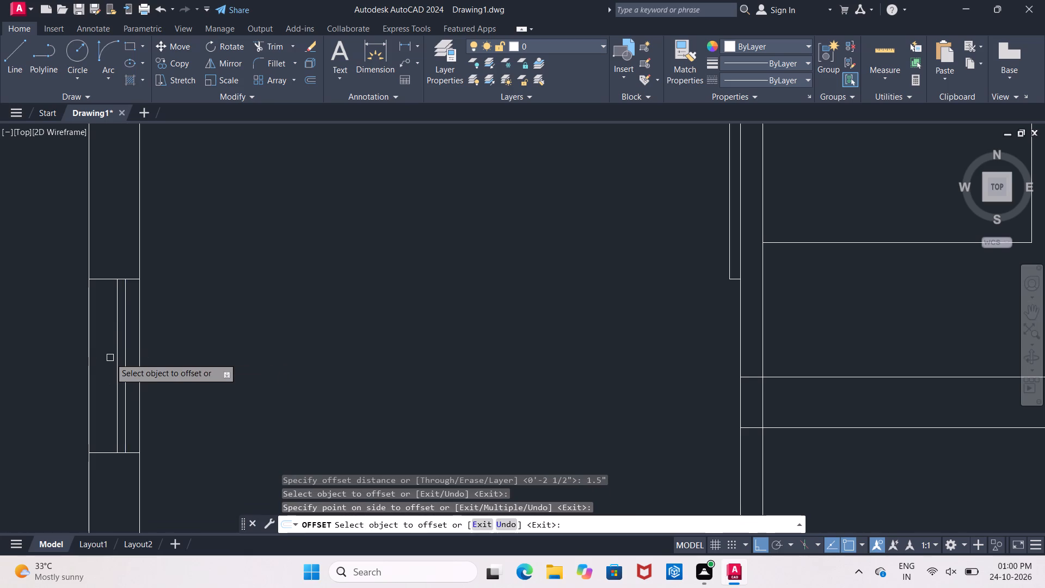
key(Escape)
Trim the two window lines above and below the opening in the upper left room's left wall.
scroll(161, 357, down, 2)
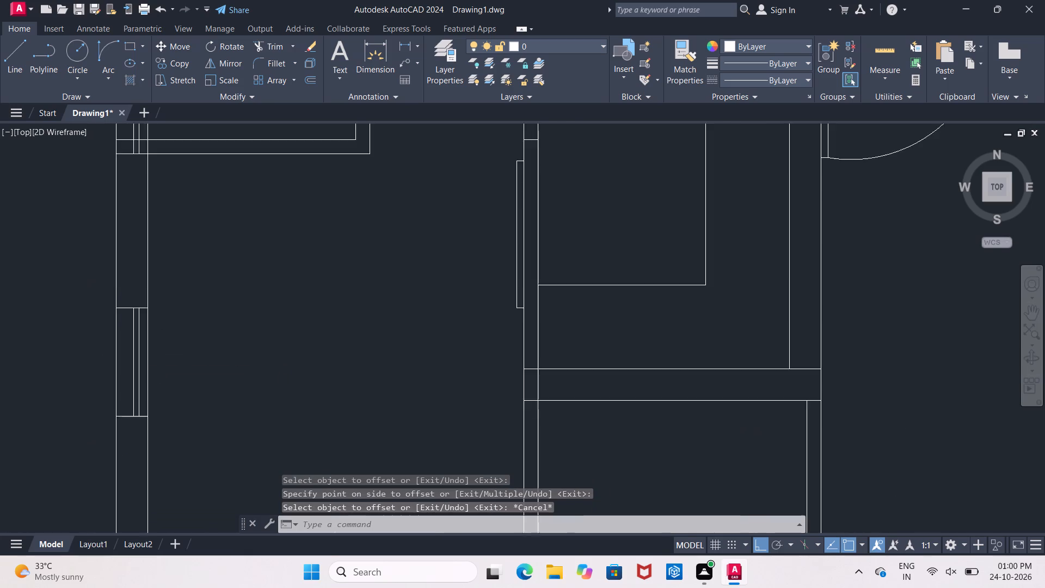
scroll(162, 357, down, 2)
scroll(184, 340, up, 1)
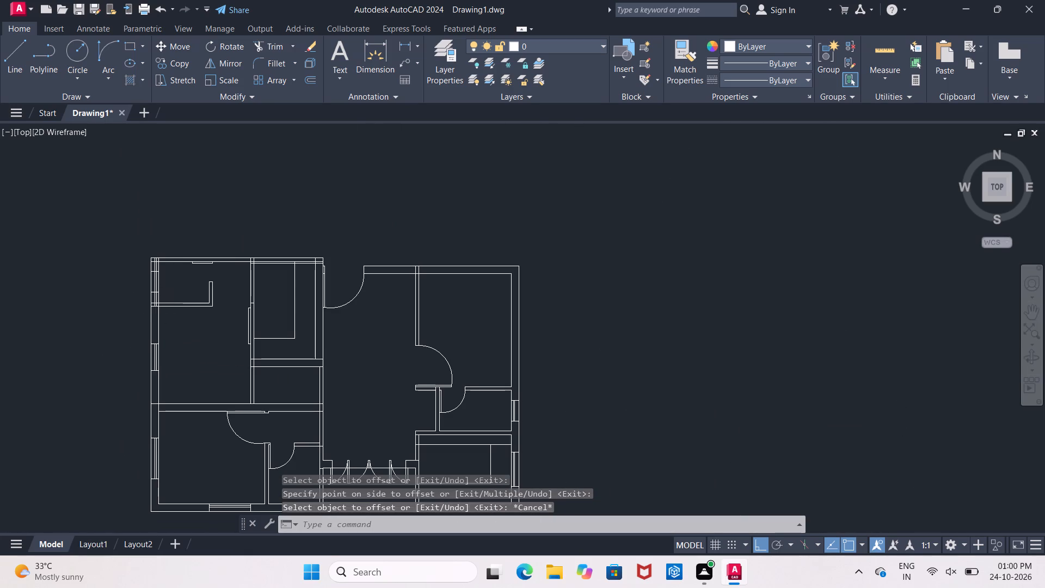
scroll(184, 342, up, 1)
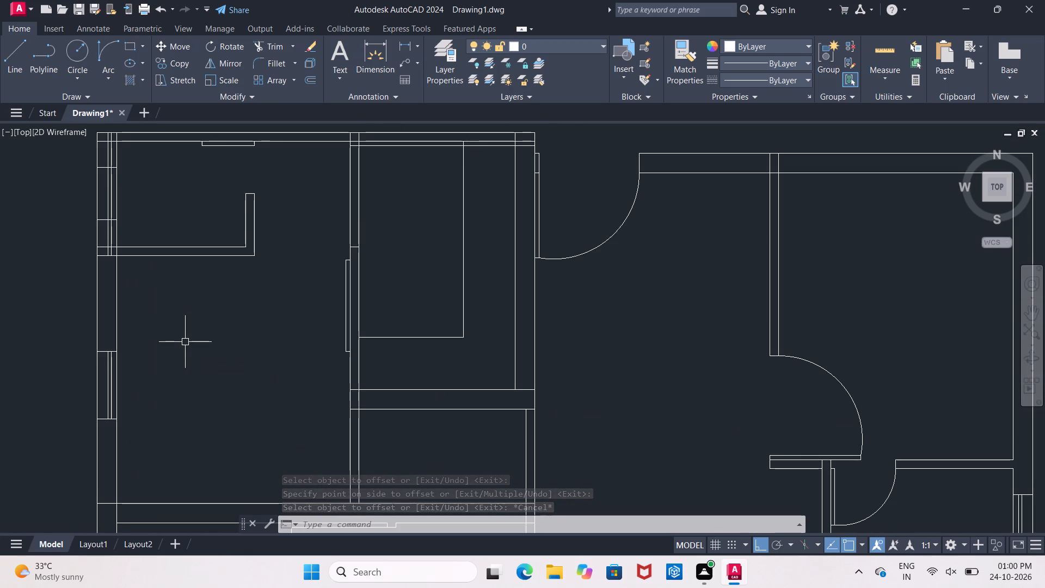
key(Escape)
key(t)
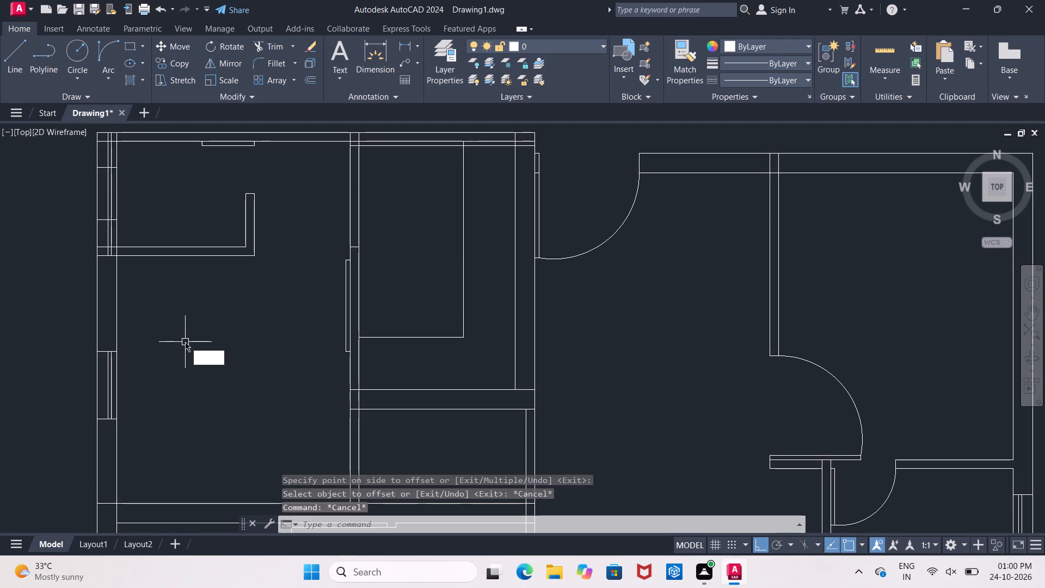
text(r)
key(space)
key(space)
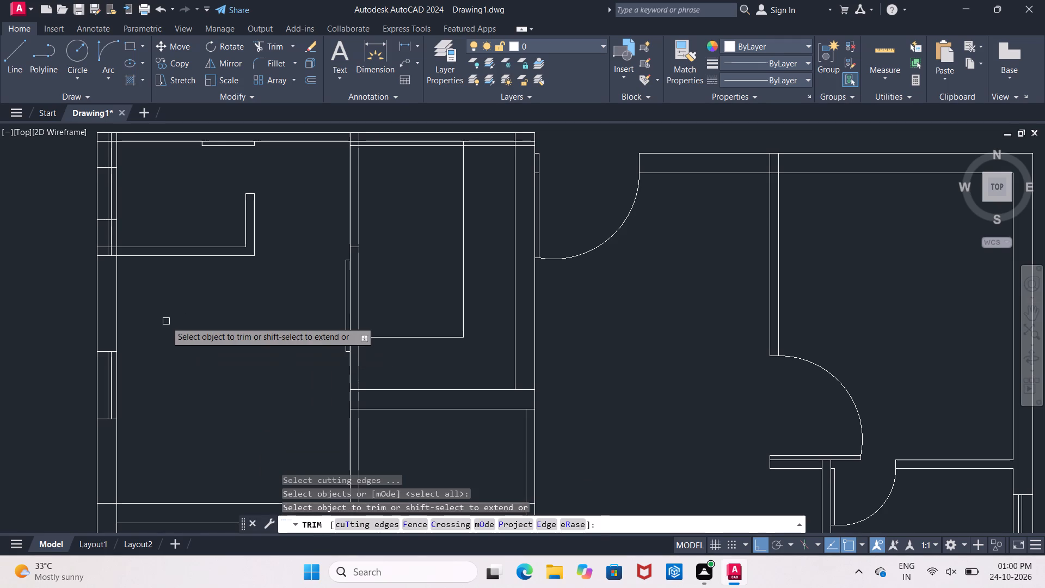
scroll(97, 225, up, 2)
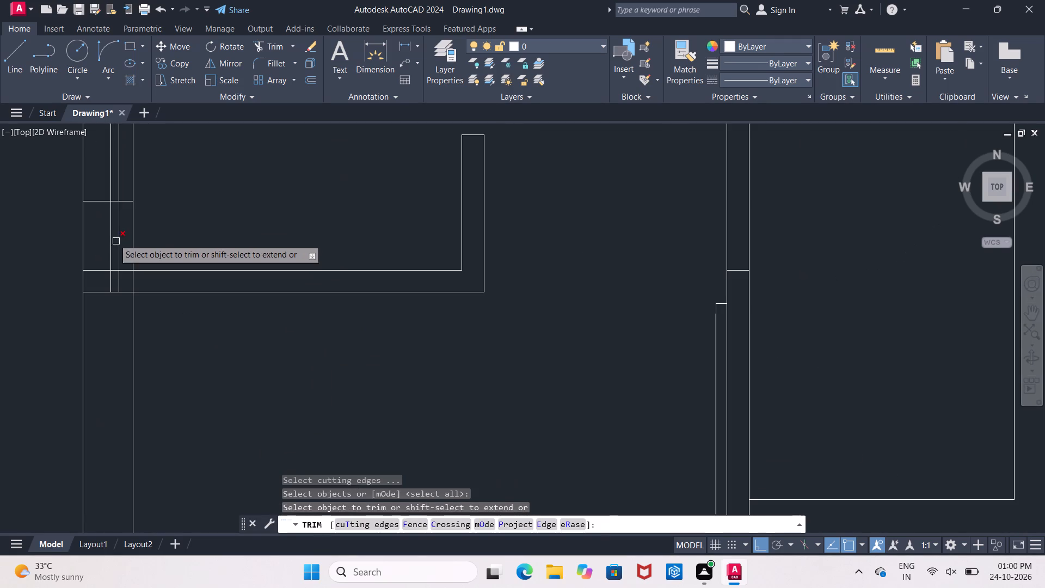
click(111, 237)
click(116, 229)
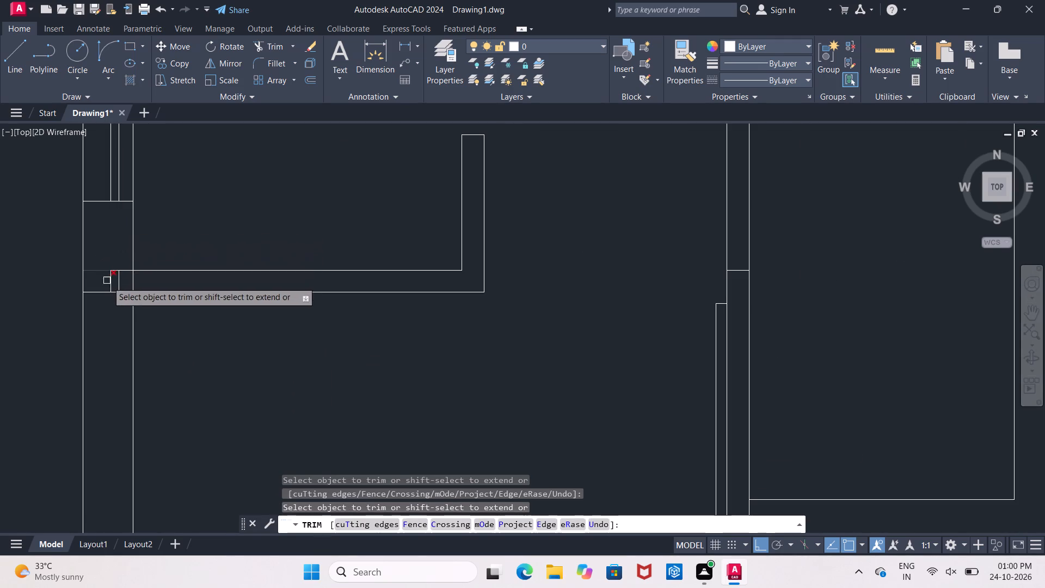
click(110, 284)
middle_drag(190, 219, 192, 356)
middle_drag(194, 314, 193, 350)
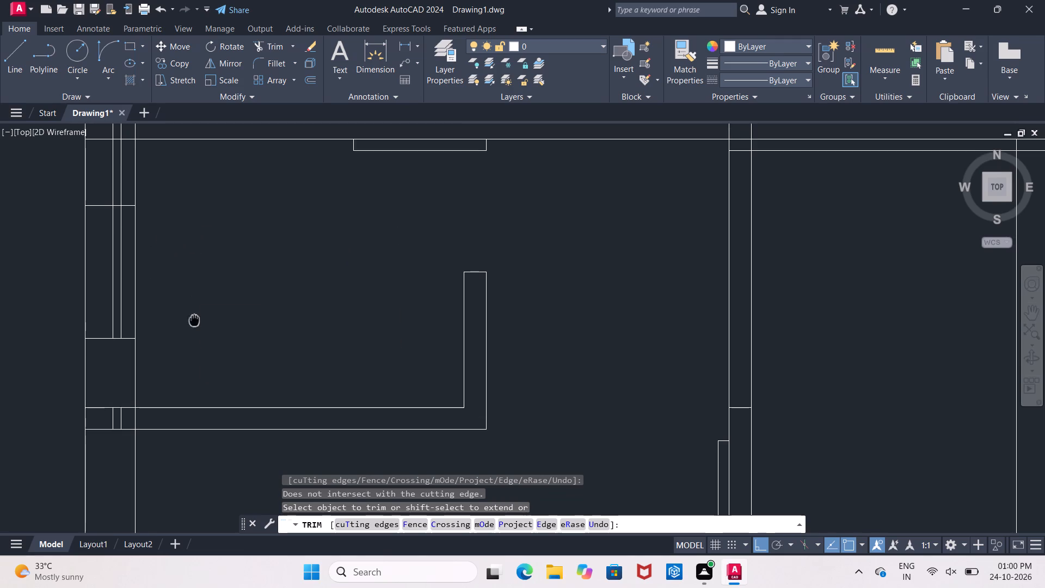
middle_drag(193, 350, 190, 381)
click(109, 246)
click(117, 237)
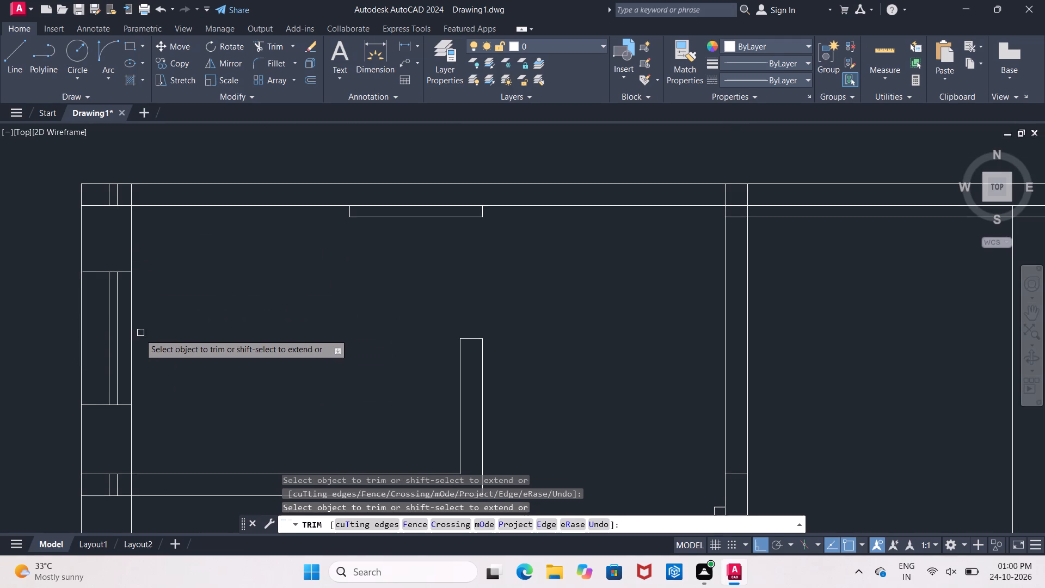
Trim the left wall's inner and outer lines across the upper left room's window opening.
click(130, 334)
click(82, 340)
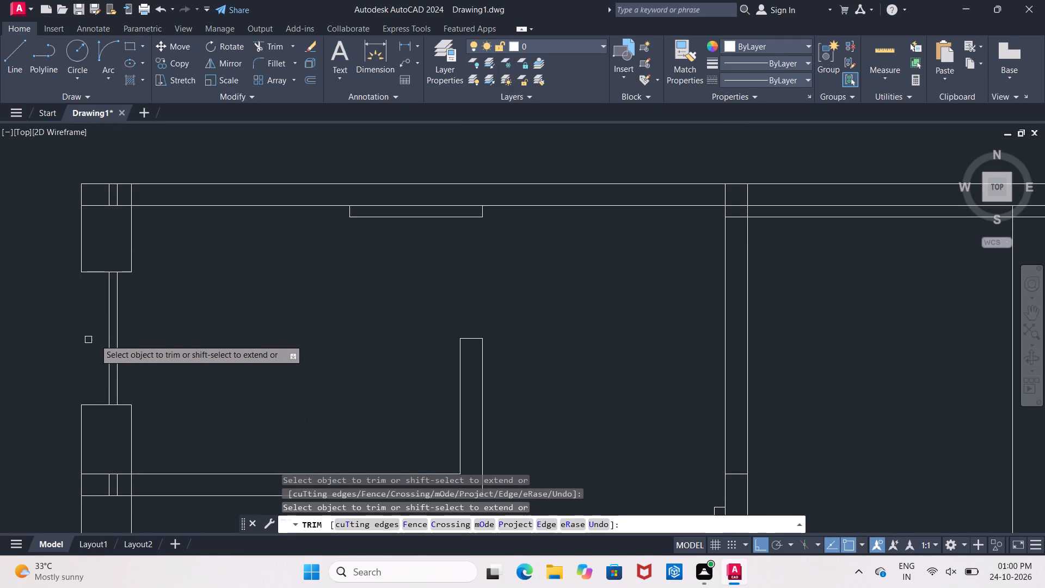
scroll(107, 339, down, 3)
middle_drag(134, 342, 141, 280)
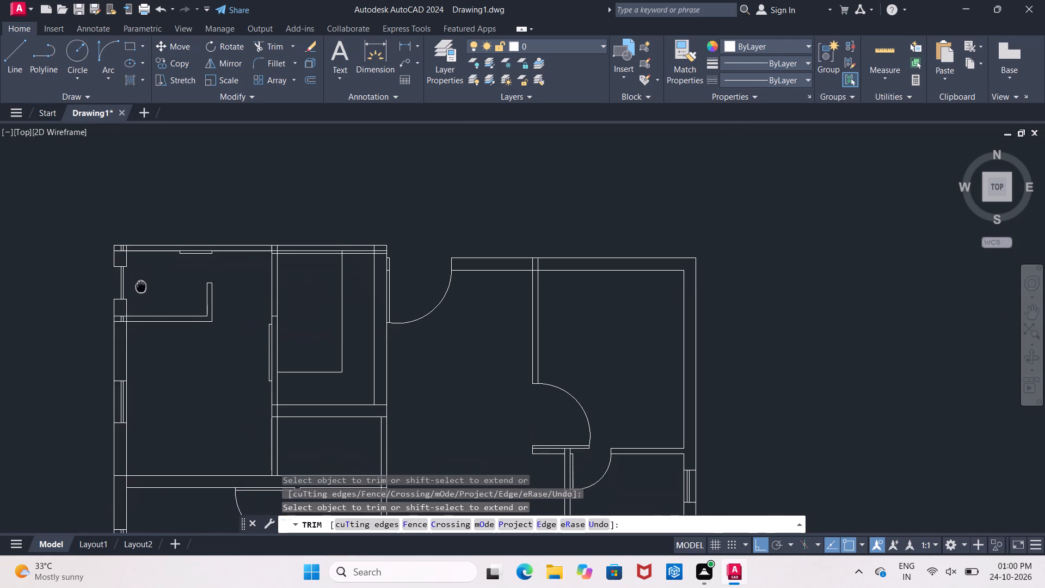
middle_drag(141, 280, 157, 213)
scroll(157, 216, down, 1)
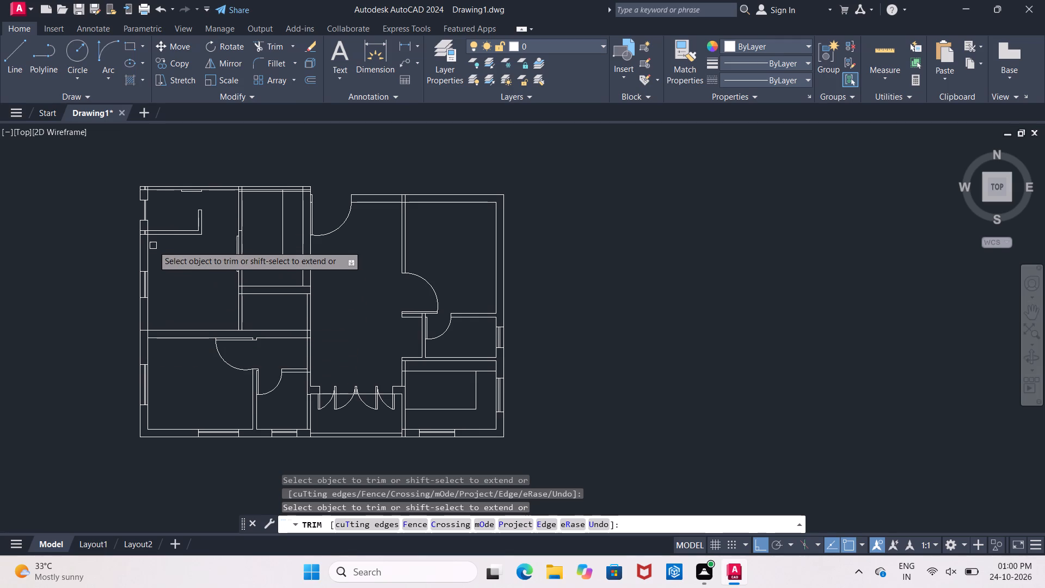
middle_drag(154, 257, 154, 280)
scroll(150, 285, up, 1)
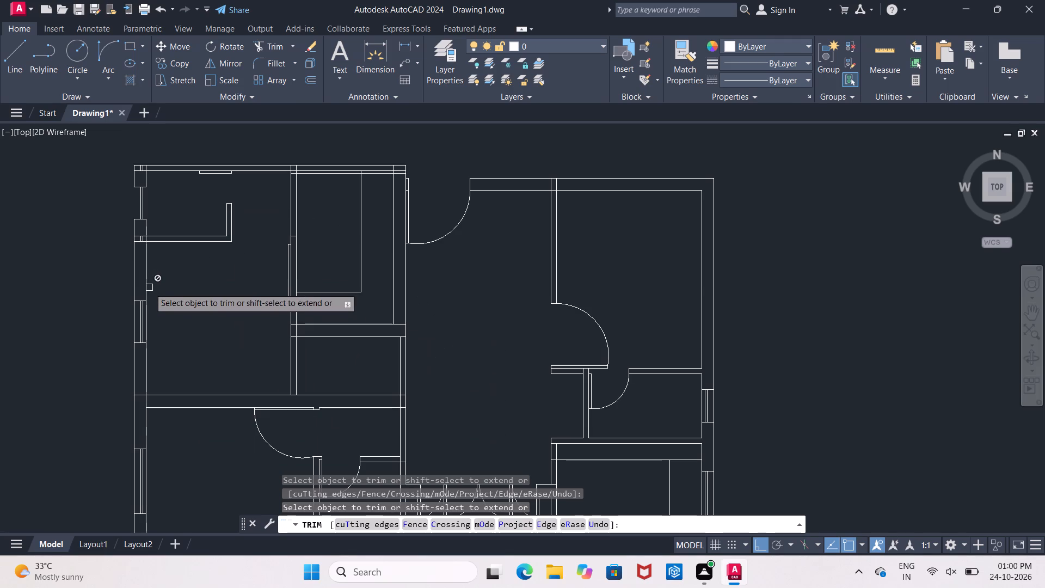
scroll(152, 299, up, 2)
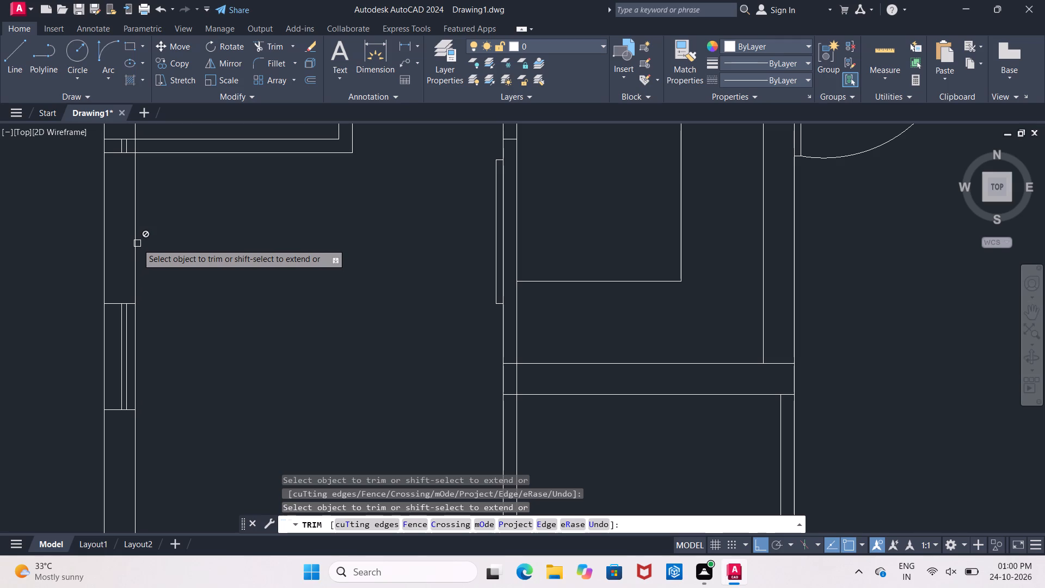
key(Escape)
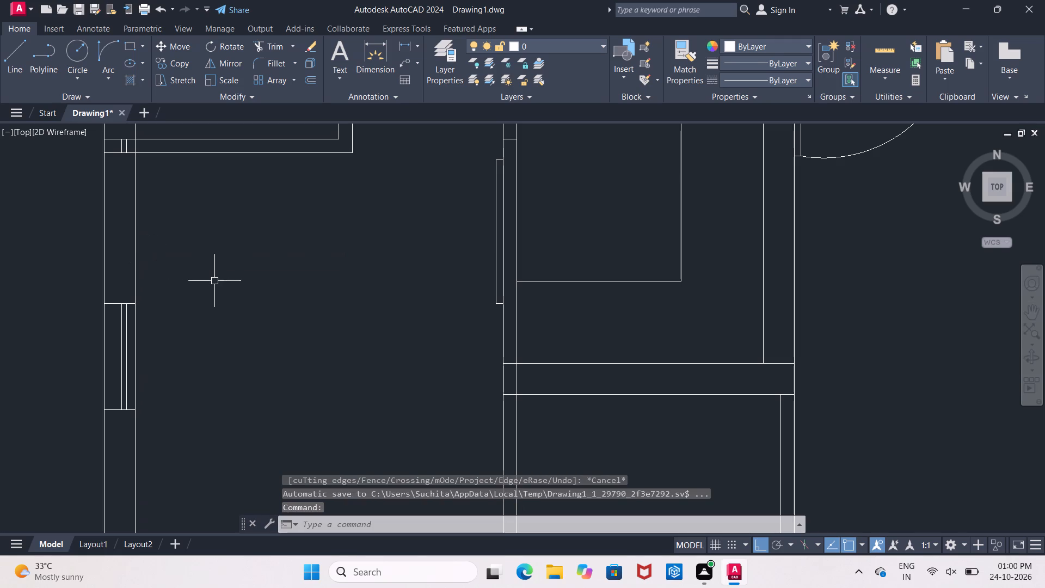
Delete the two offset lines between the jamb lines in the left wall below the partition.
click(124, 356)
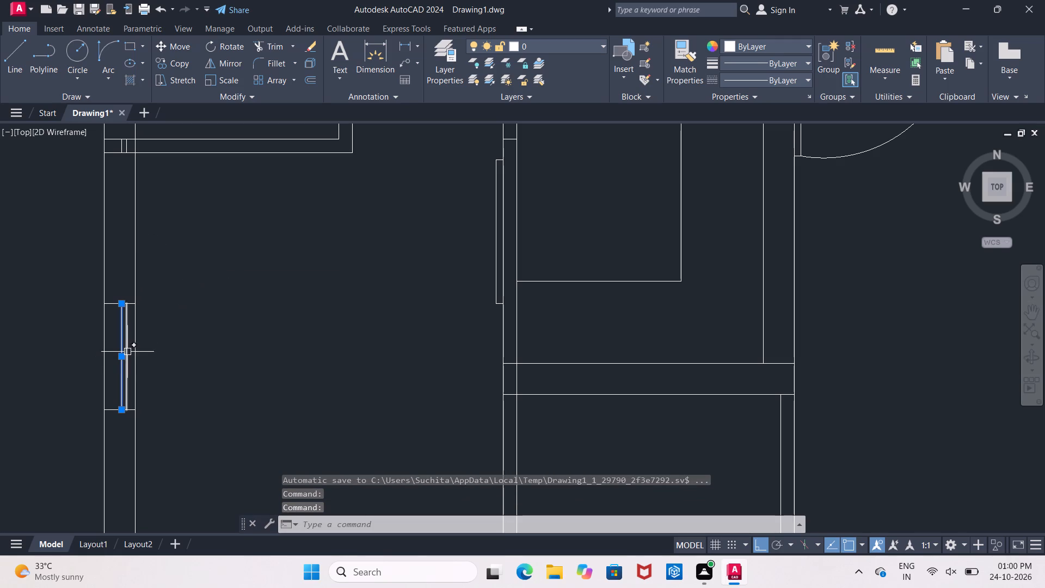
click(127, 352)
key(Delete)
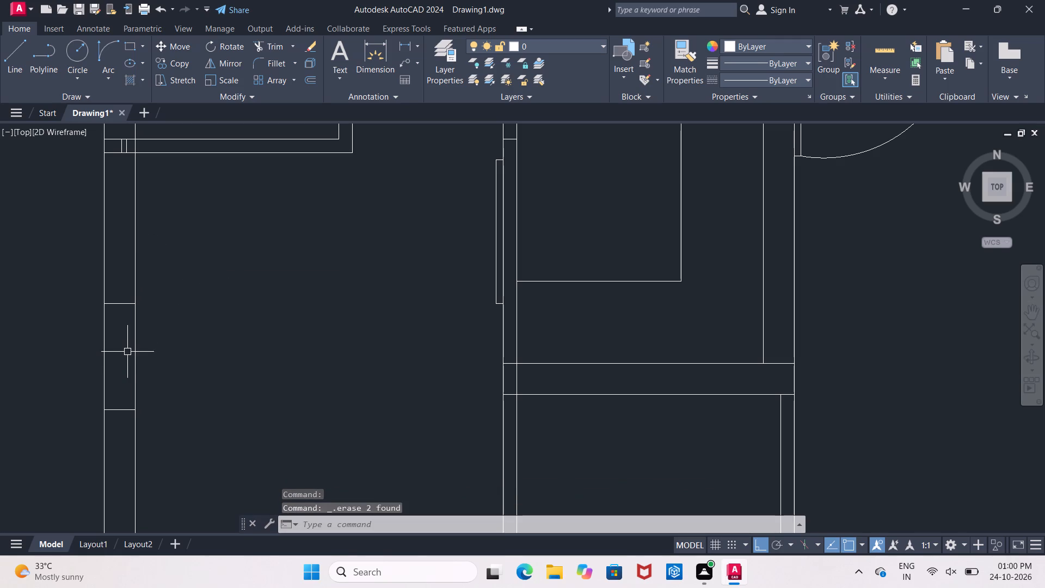
Offset the left wall's inner line 2.5" into the wall in the sections above and below the two jamb lines under the partition.
key(o)
key(Return)
text(2.5")
key(Return)
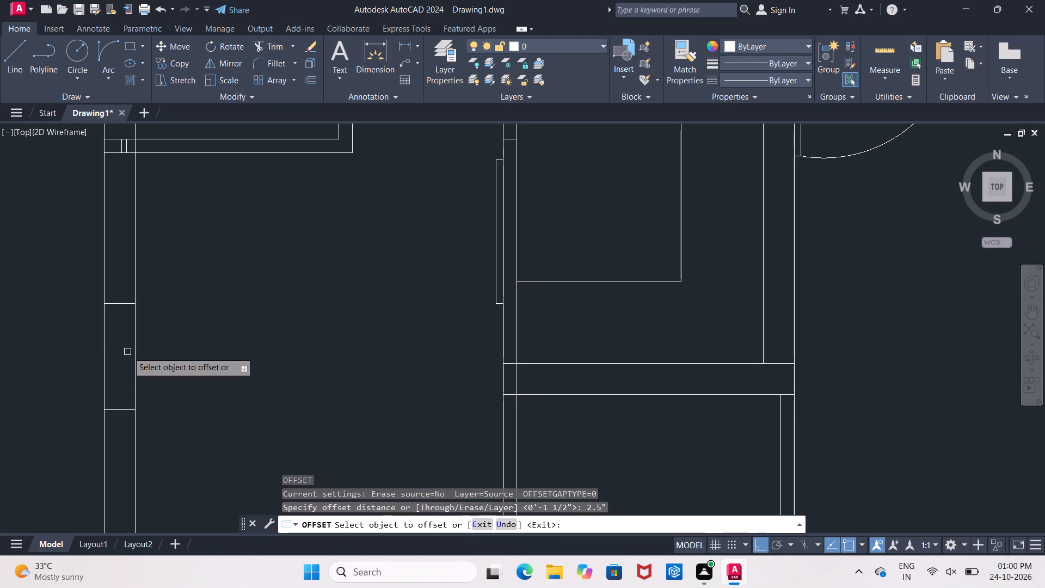
click(132, 246)
click(115, 247)
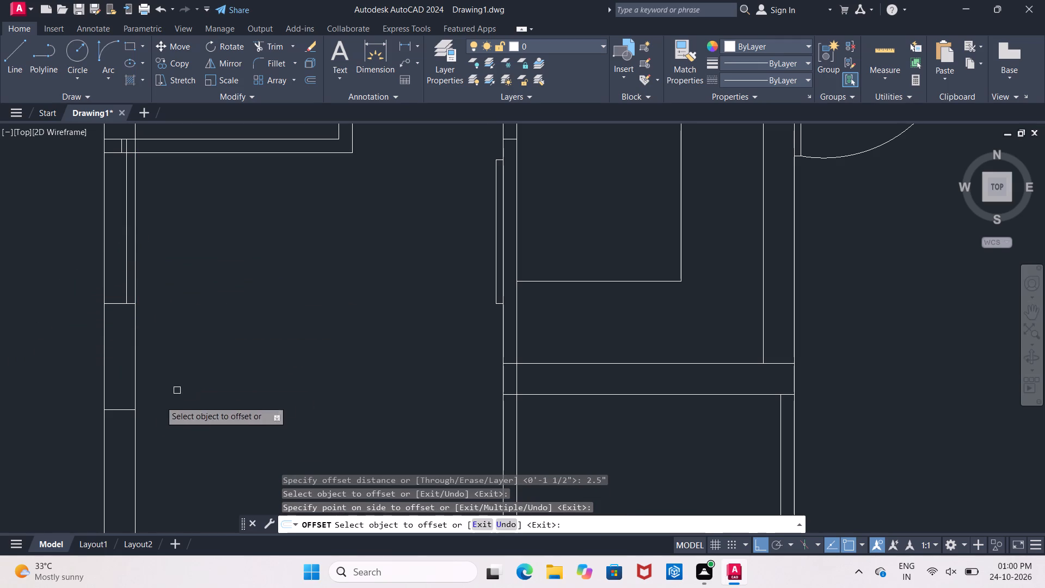
click(135, 455)
click(88, 461)
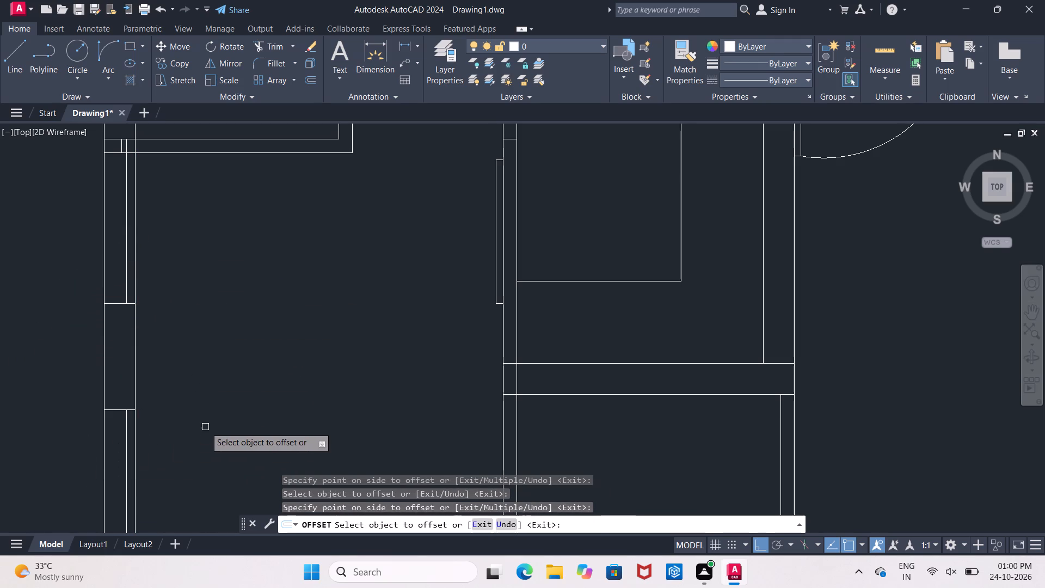
Offset the new lines in both left wall sections 1.5" towards the wall's outer face.
key(Return)
key(Return)
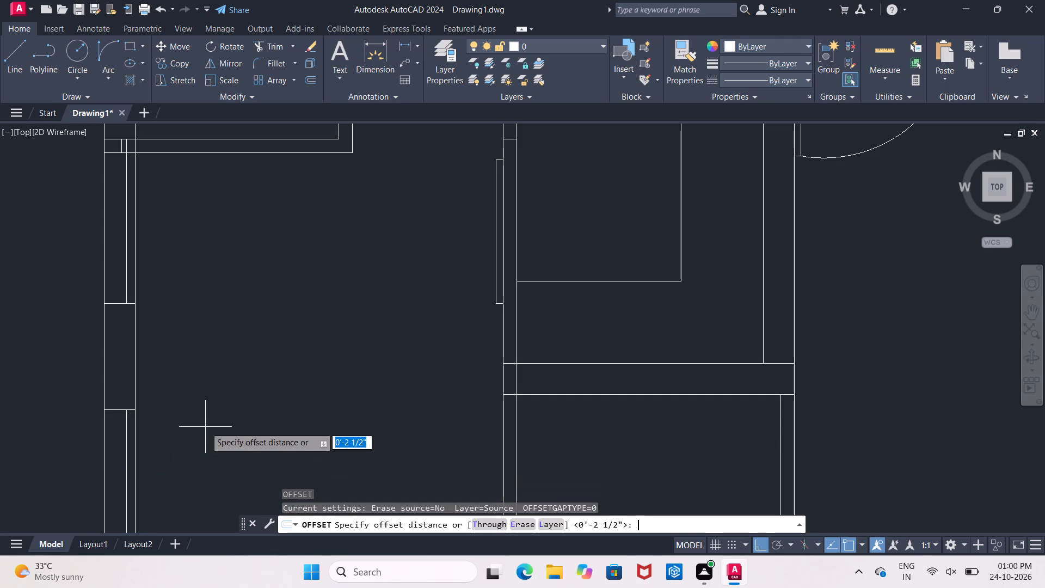
text(1.5")
key(Return)
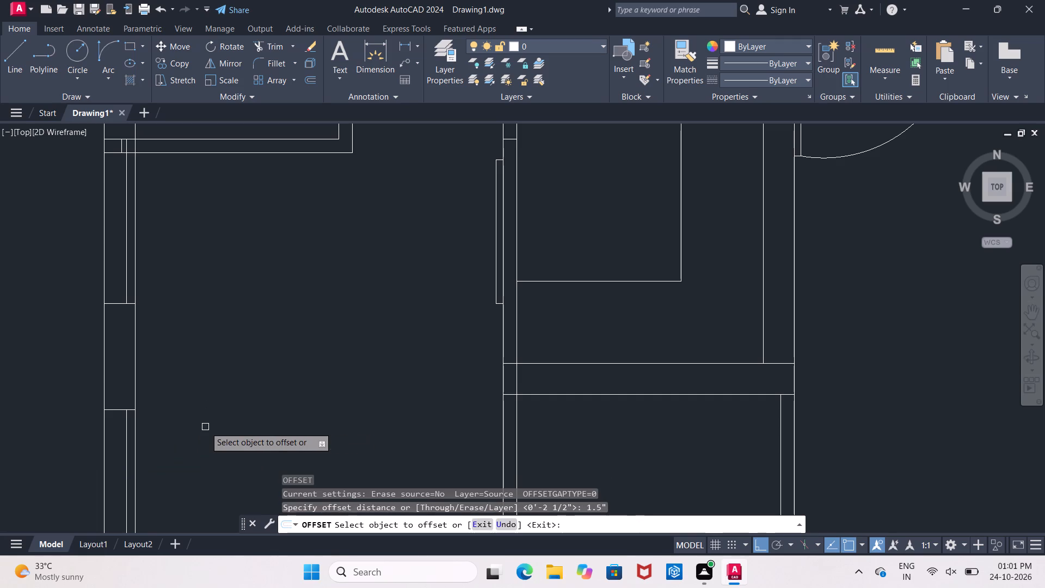
click(126, 225)
click(116, 231)
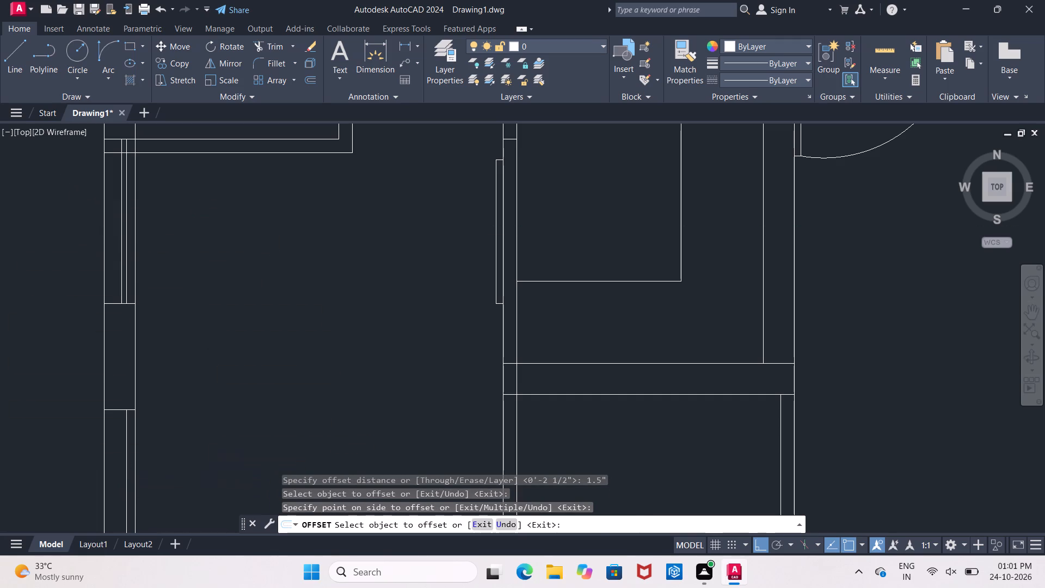
click(125, 466)
click(120, 466)
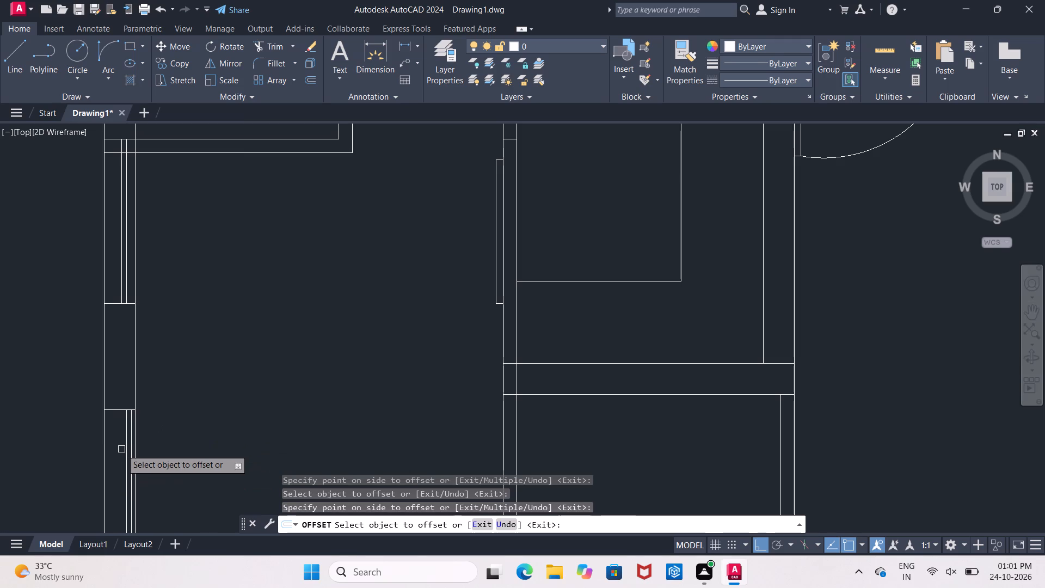
scroll(121, 449, up, 2)
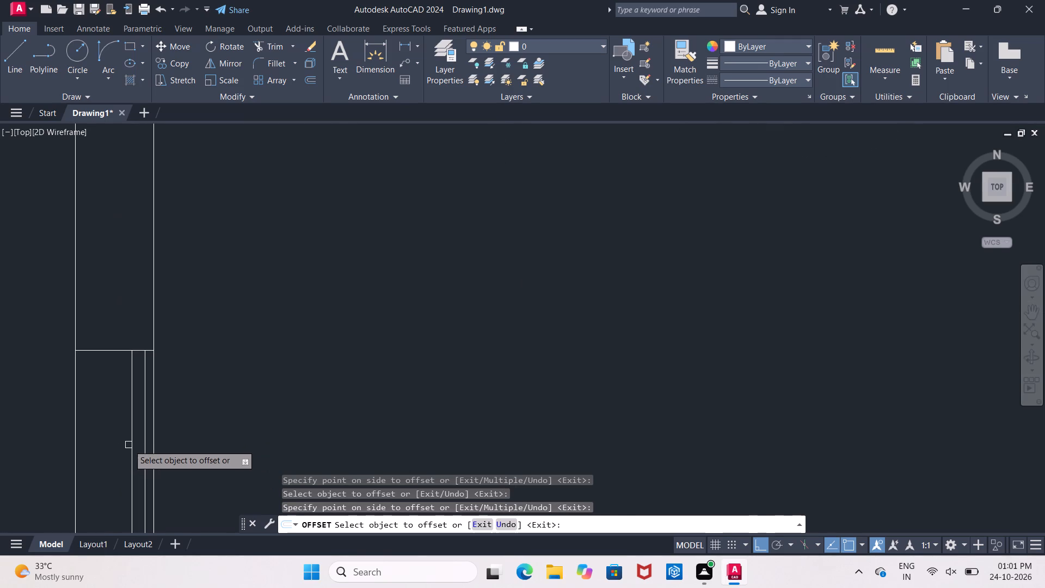
click(128, 444)
click(129, 444)
click(112, 445)
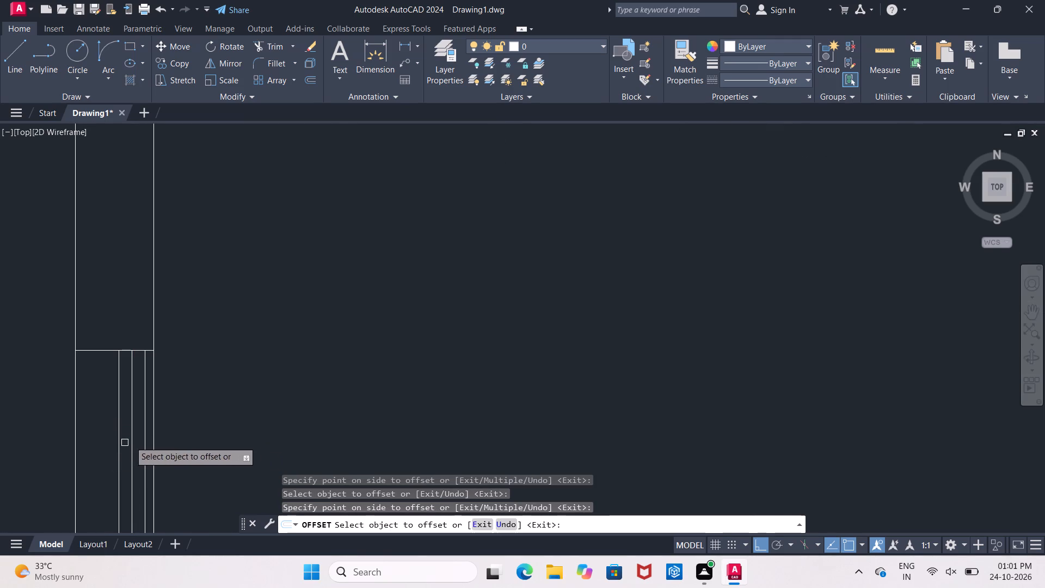
key(Escape)
Delete the stray offset line nearest the left wall's inner face in the section below the lower jamb line.
click(147, 442)
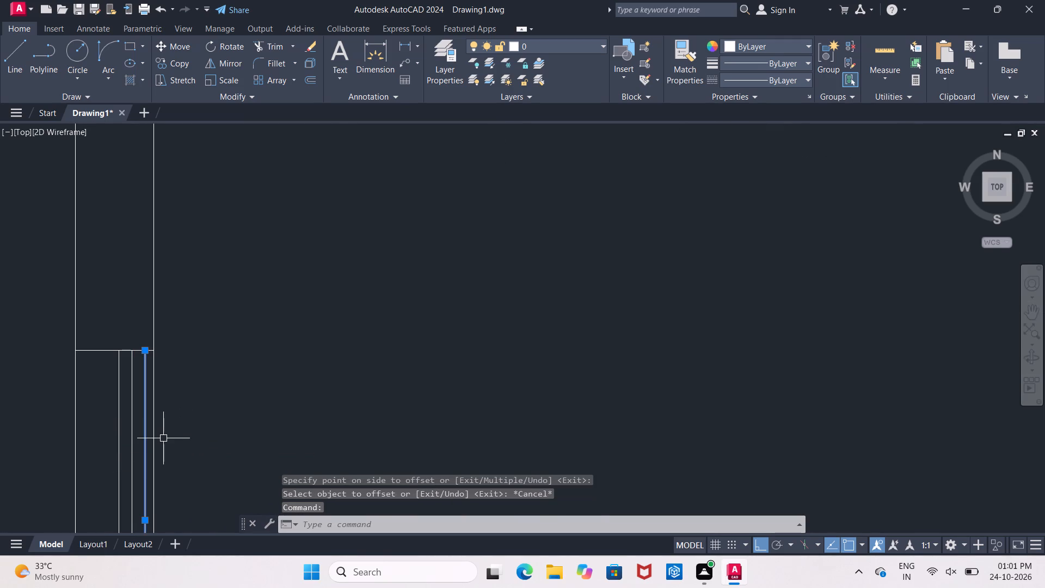
key(Delete)
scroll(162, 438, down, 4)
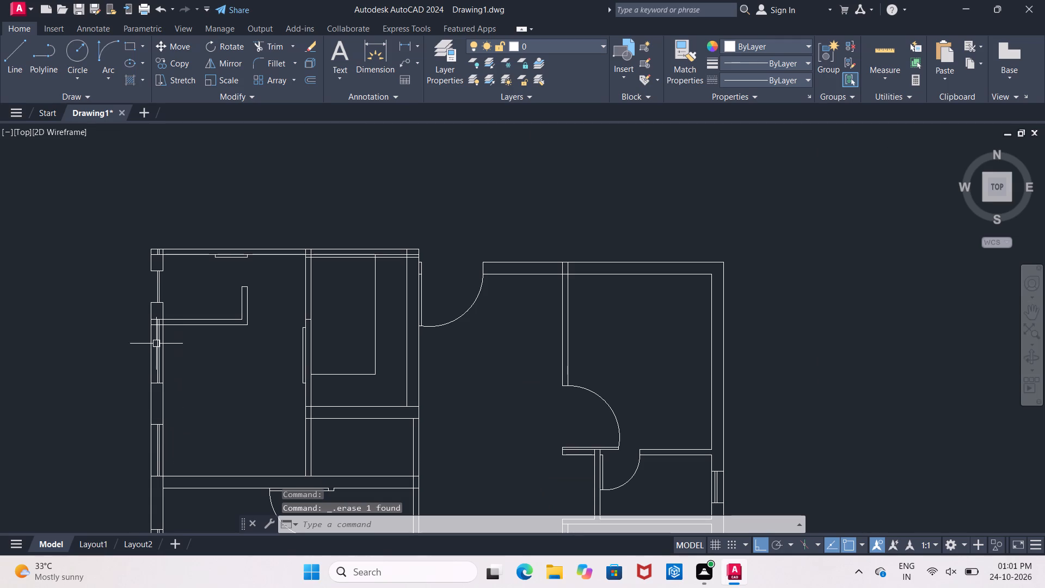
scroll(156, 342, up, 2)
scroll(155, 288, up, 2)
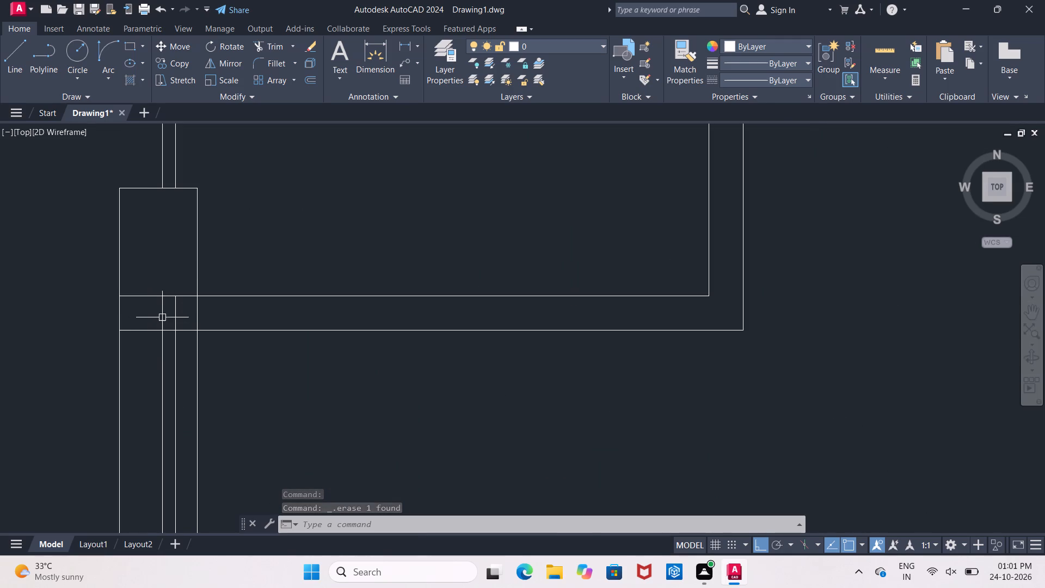
Delete the two short window lines crossing the partition's thickness where it meets the left wall.
click(162, 316)
click(174, 317)
key(Delete)
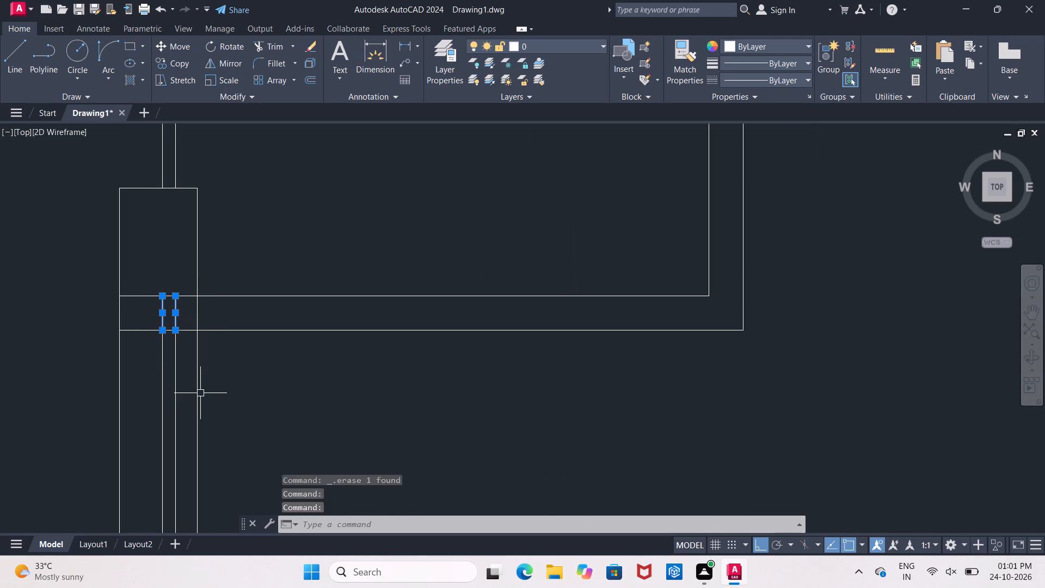
key(Delete)
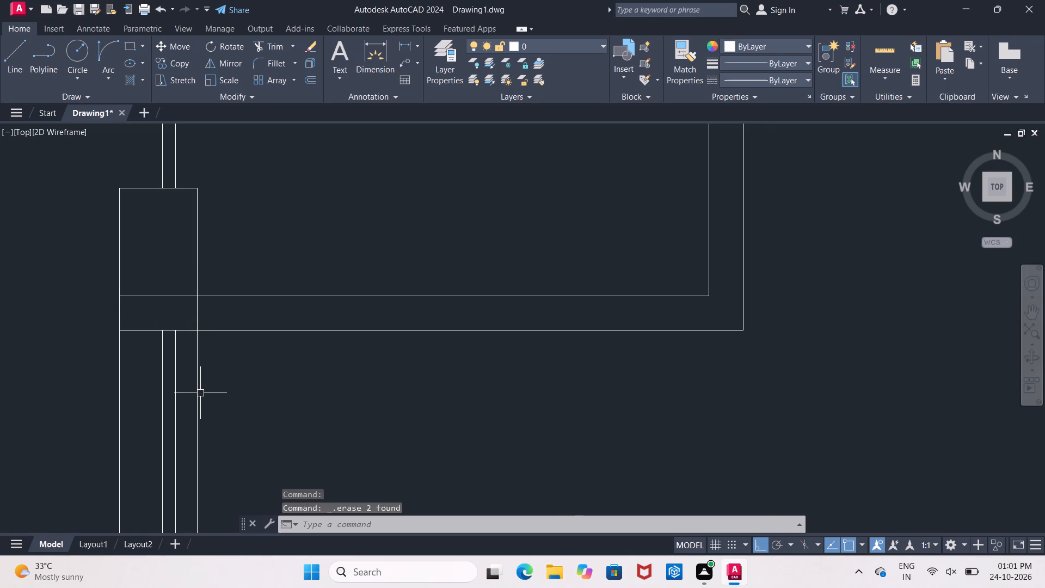
Trim the partition's upper line inside the left wall and the wall's inner line across the partition's end to open the junction.
scroll(200, 393, down, 2)
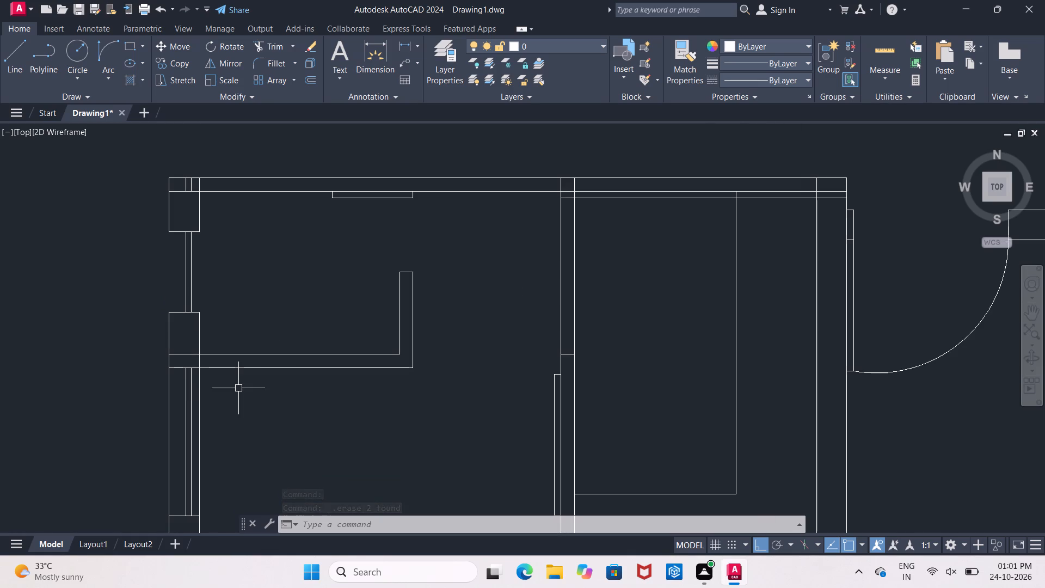
text(tr)
key(Return)
key(Return)
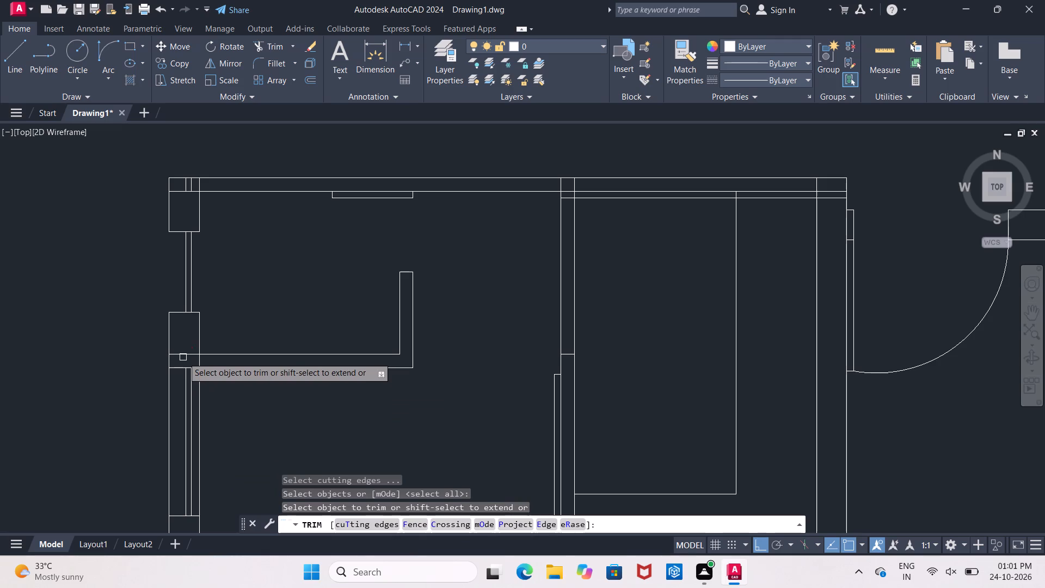
click(183, 357)
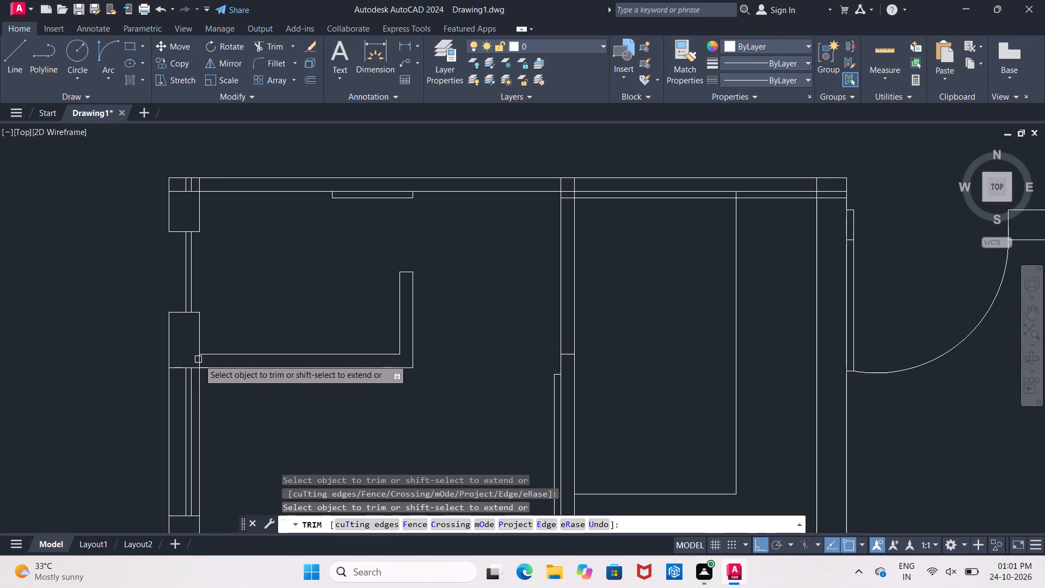
click(200, 360)
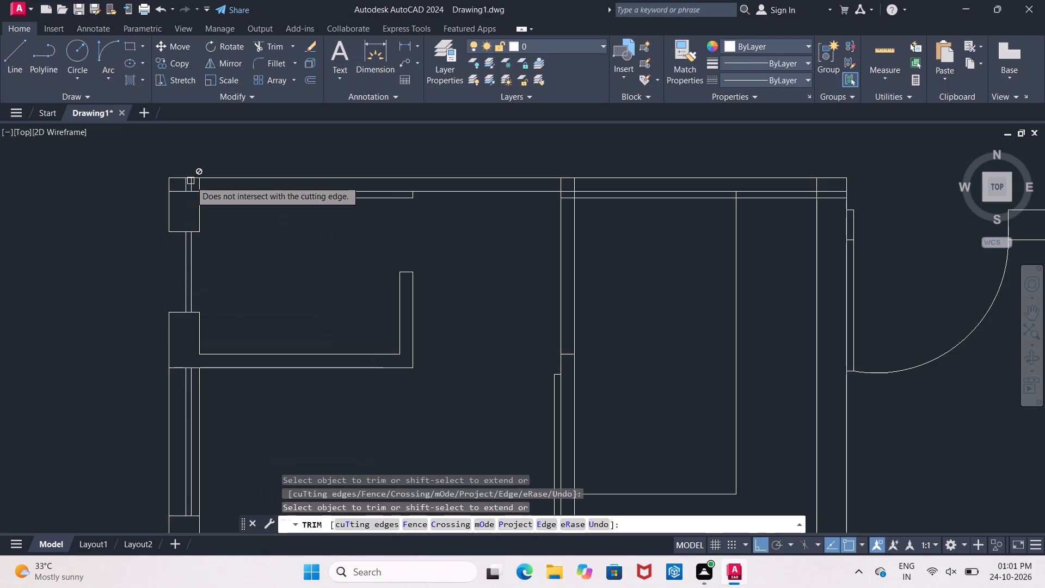
middle_drag(190, 181, 186, 247)
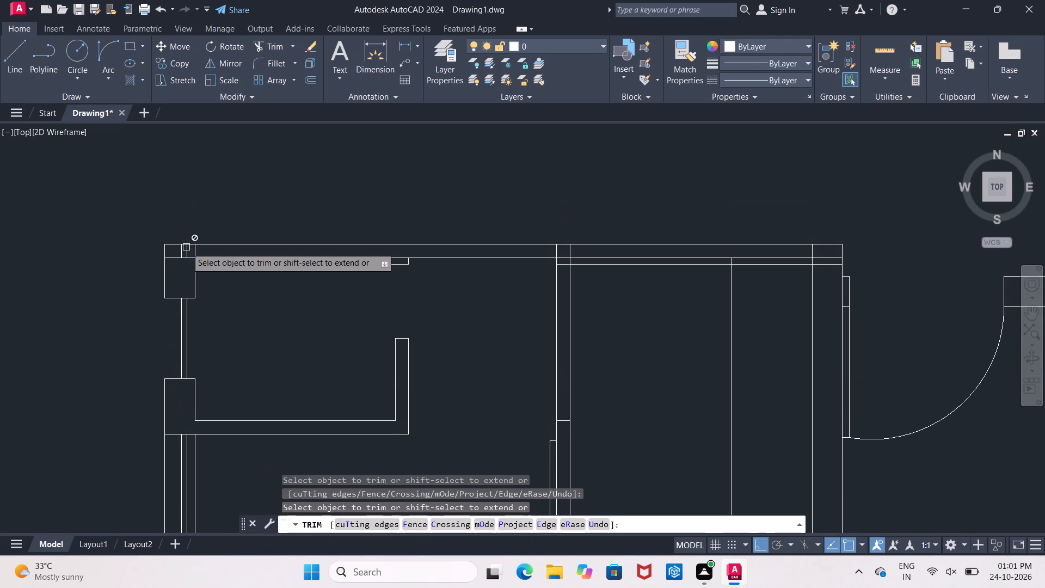
scroll(188, 246, up, 1)
scroll(188, 248, down, 4)
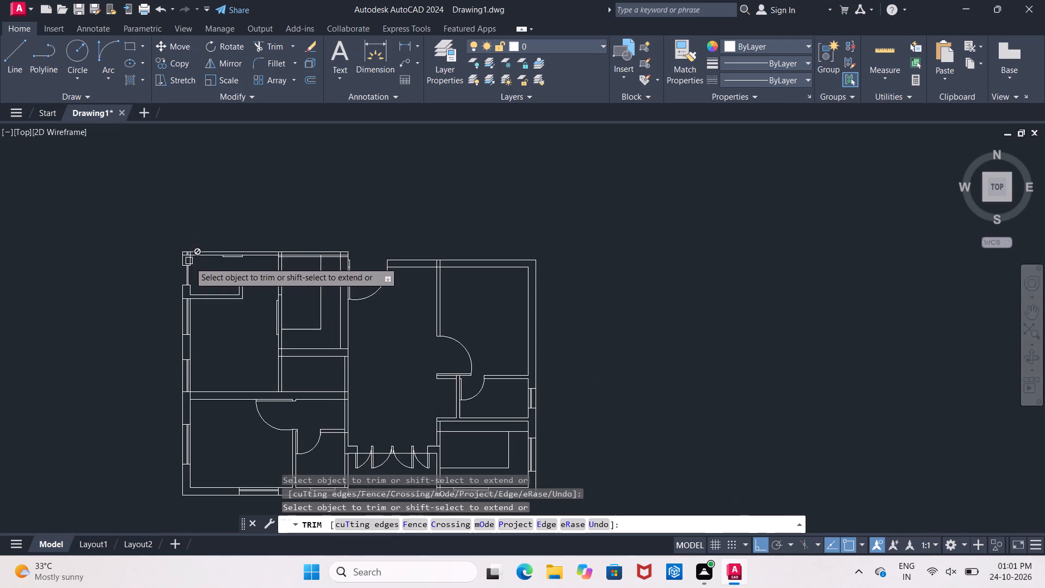
scroll(189, 281, up, 6)
scroll(186, 281, down, 2)
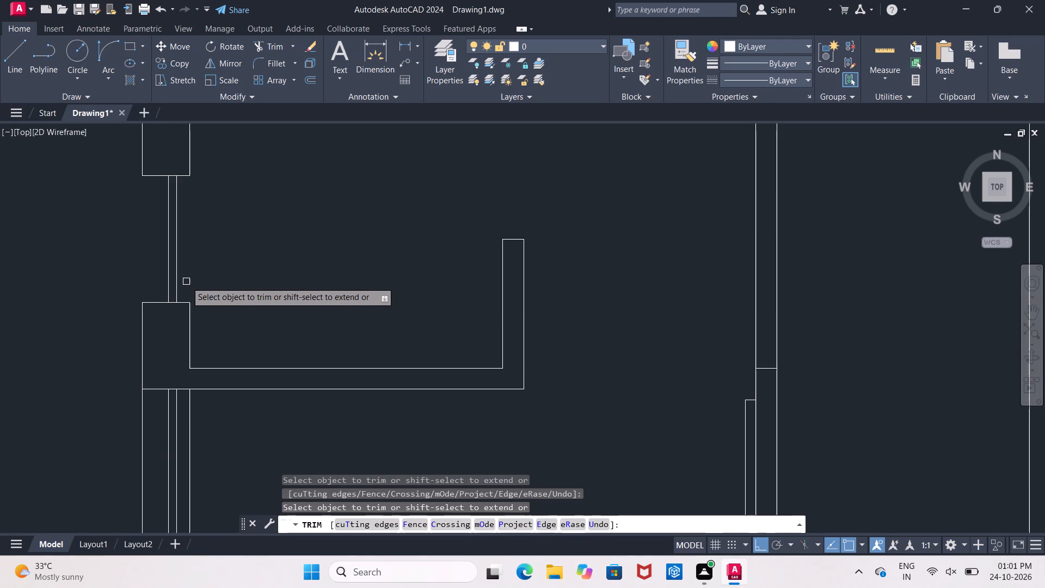
scroll(186, 281, down, 1)
middle_drag(181, 265, 182, 292)
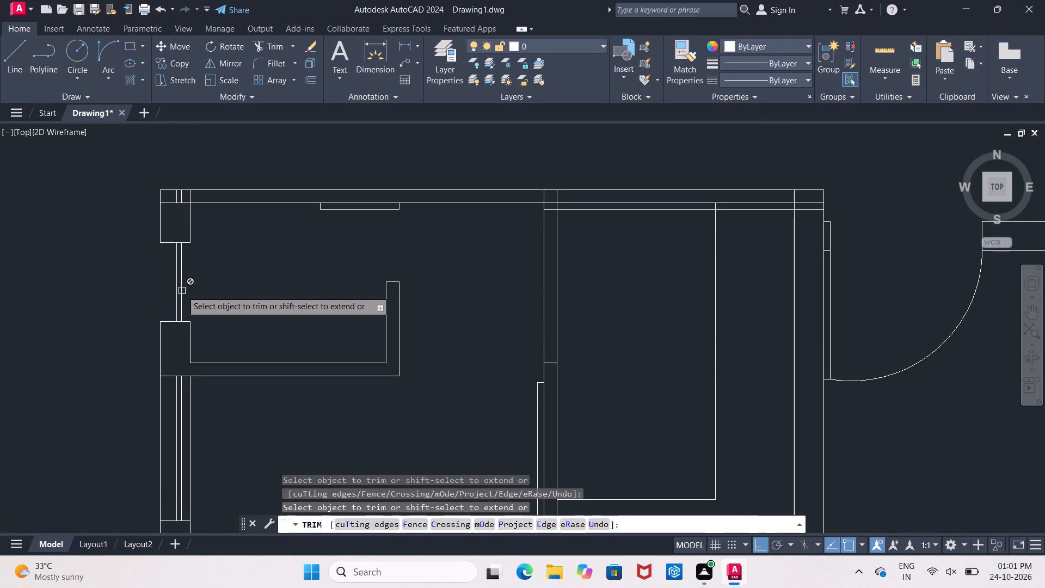
key(Escape)
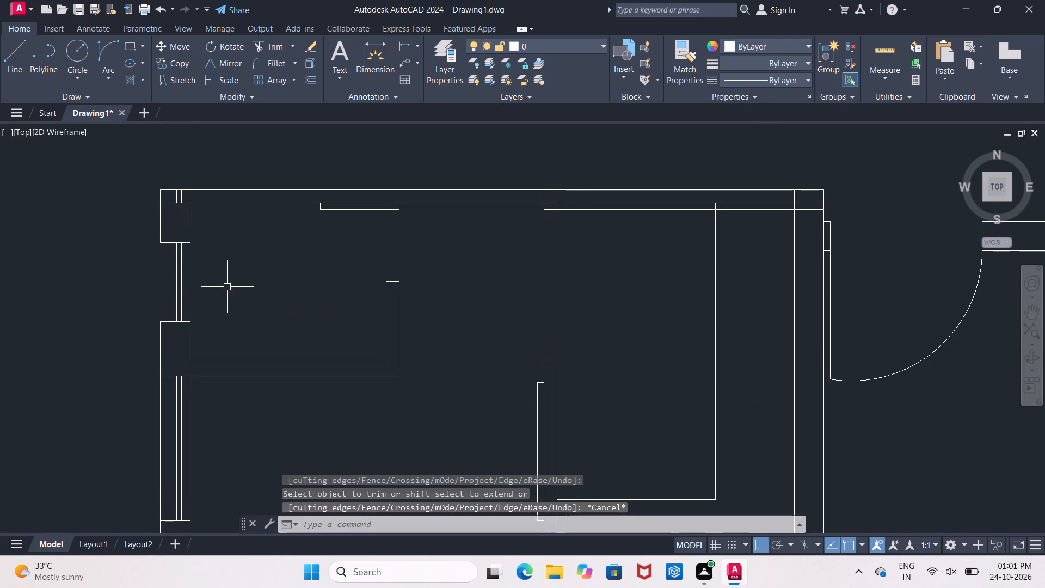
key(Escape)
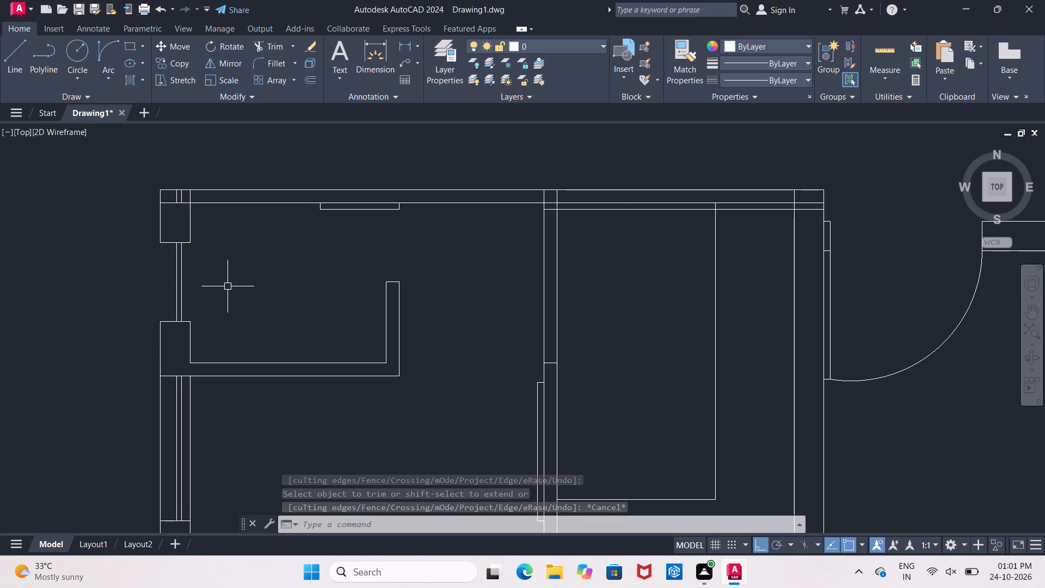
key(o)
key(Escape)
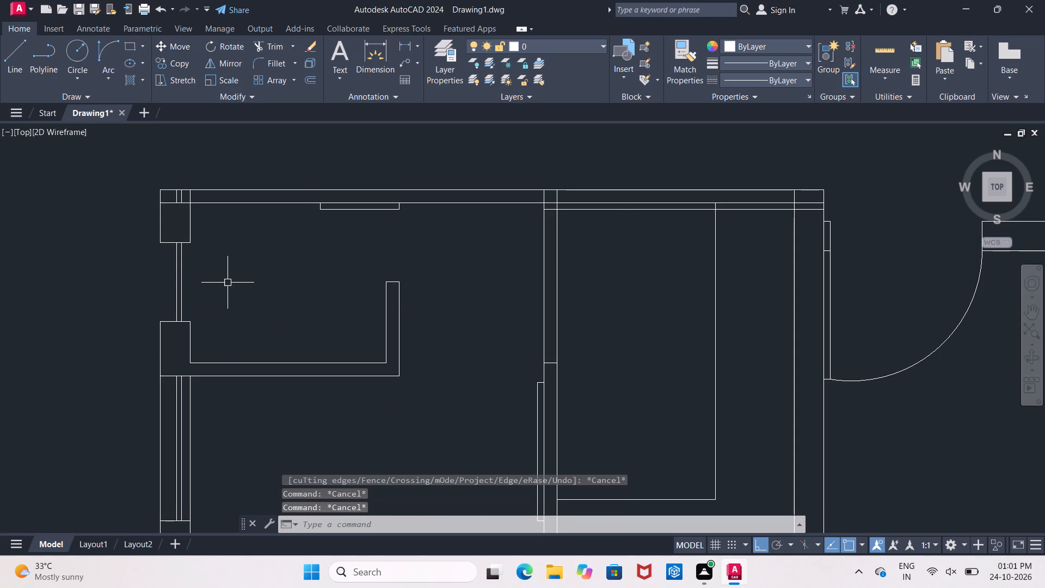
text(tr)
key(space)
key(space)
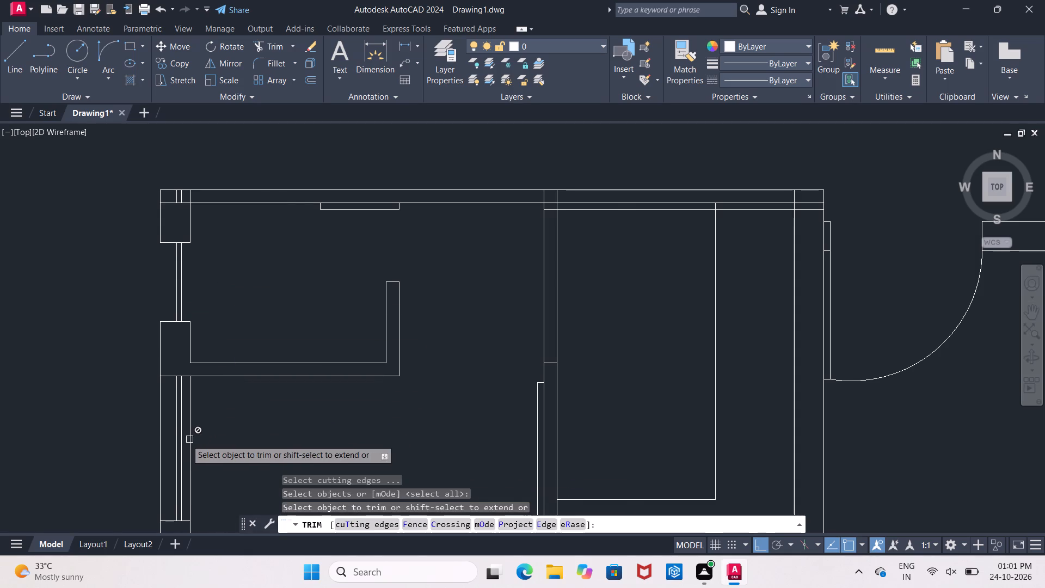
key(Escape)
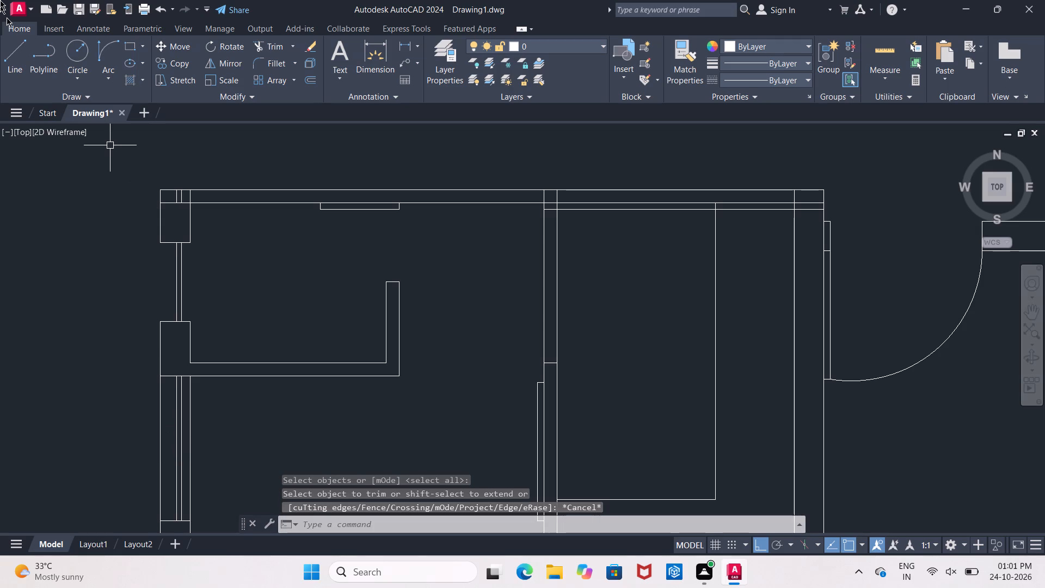
Draw lines along the left wall's inner and outer faces to close both sides of the small upper-left room's window opening.
click(14, 53)
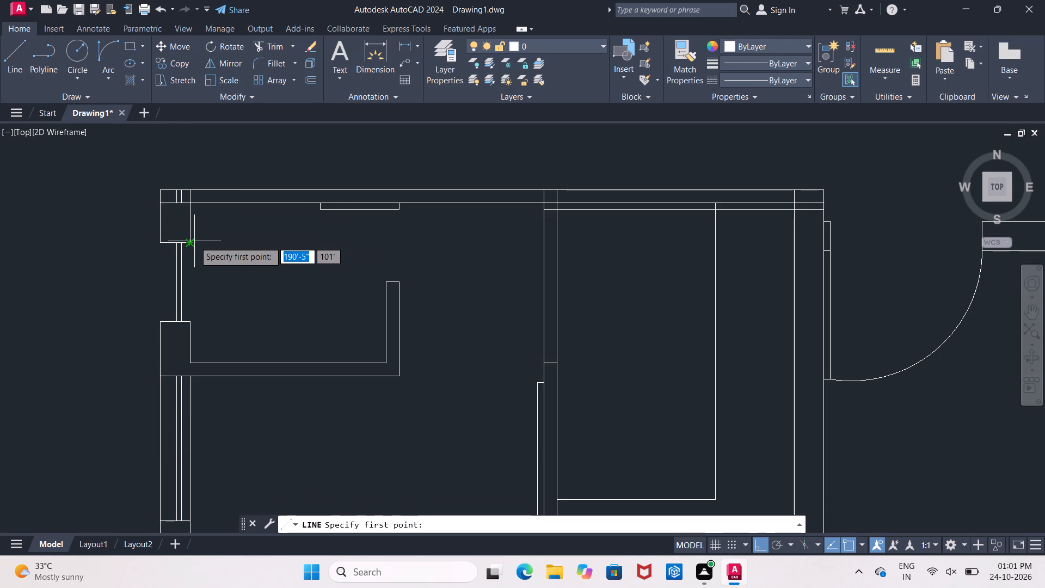
click(192, 241)
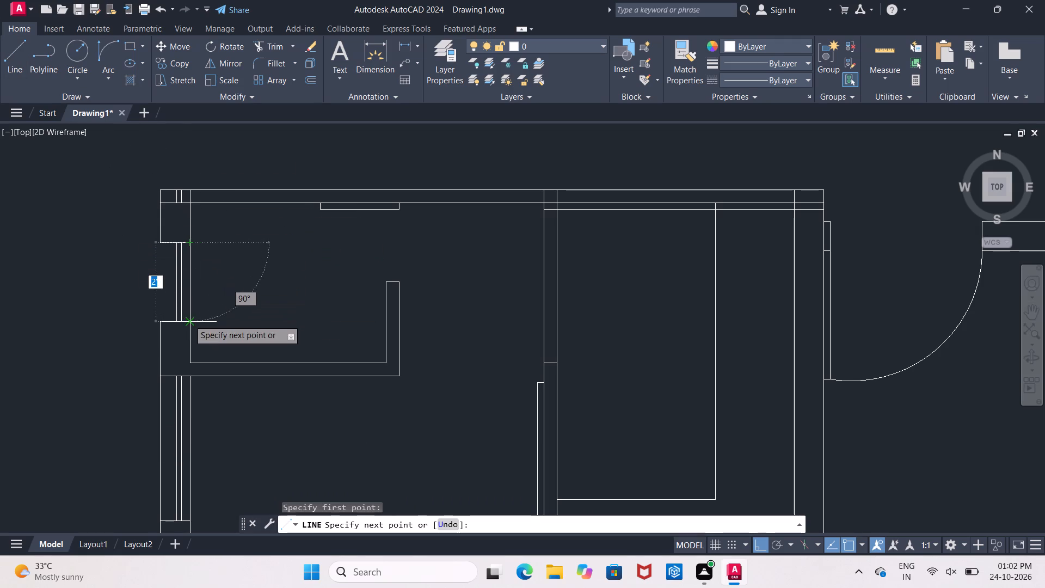
click(189, 320)
key(Escape)
click(15, 64)
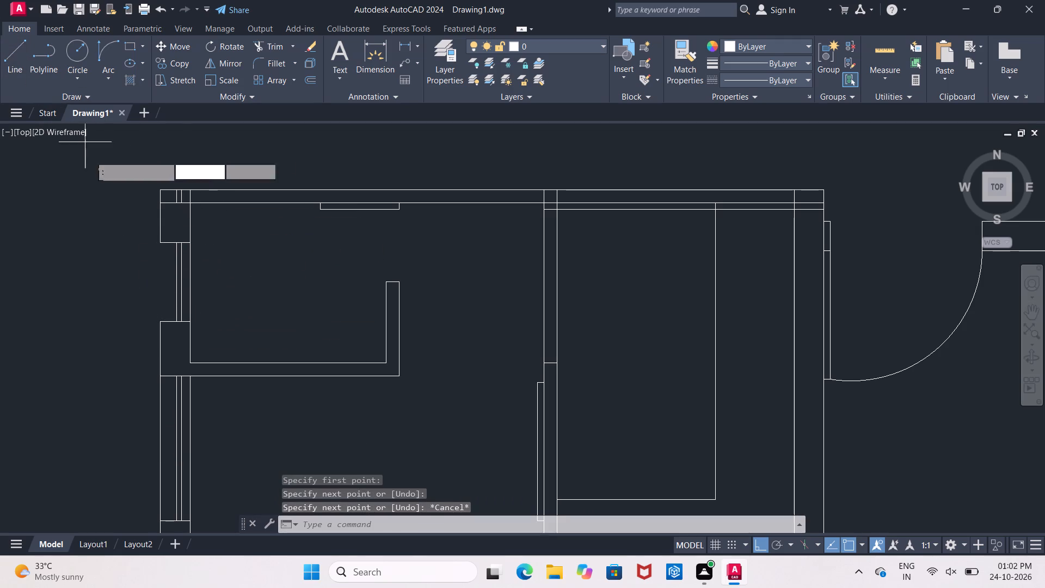
click(162, 246)
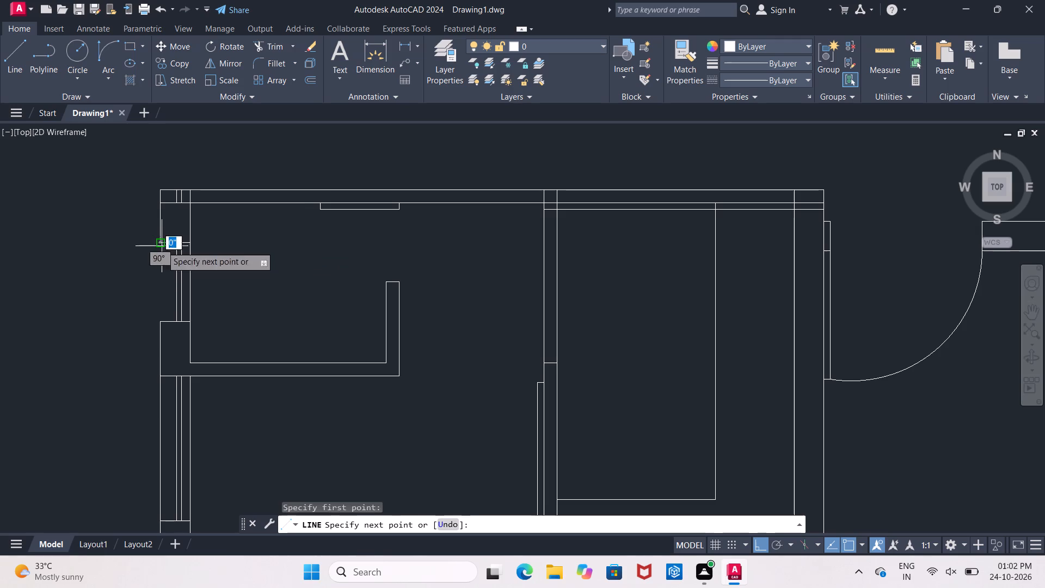
click(163, 322)
key(Escape)
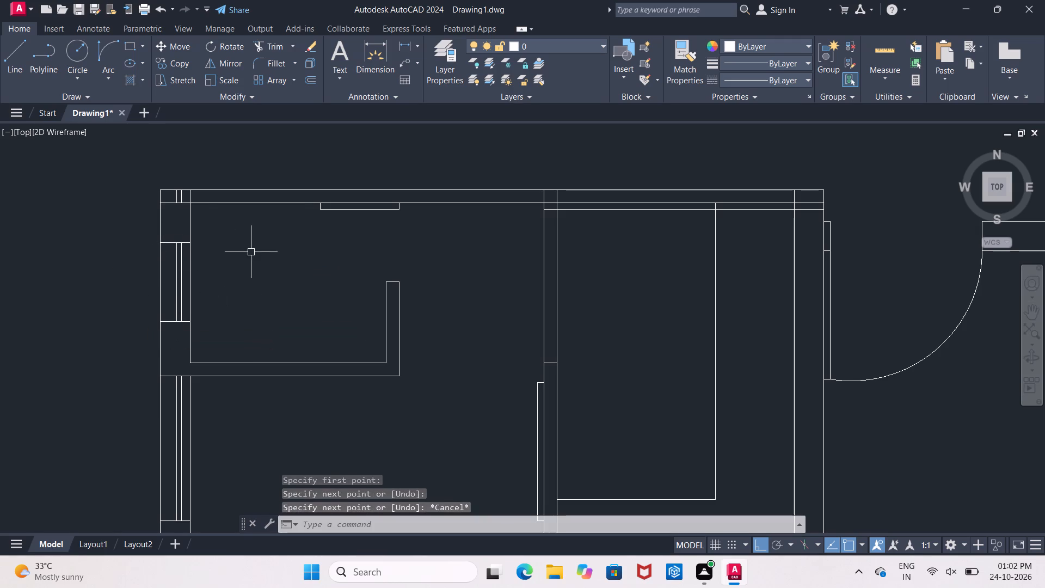
Delete the two short window lines inside the upper-left wall corner.
click(175, 195)
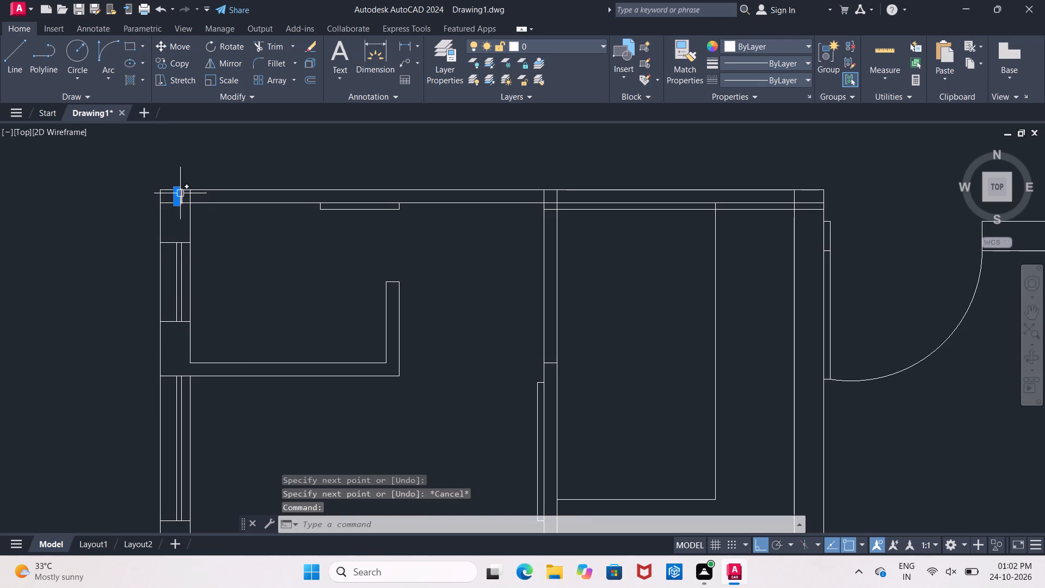
click(182, 194)
key(Delete)
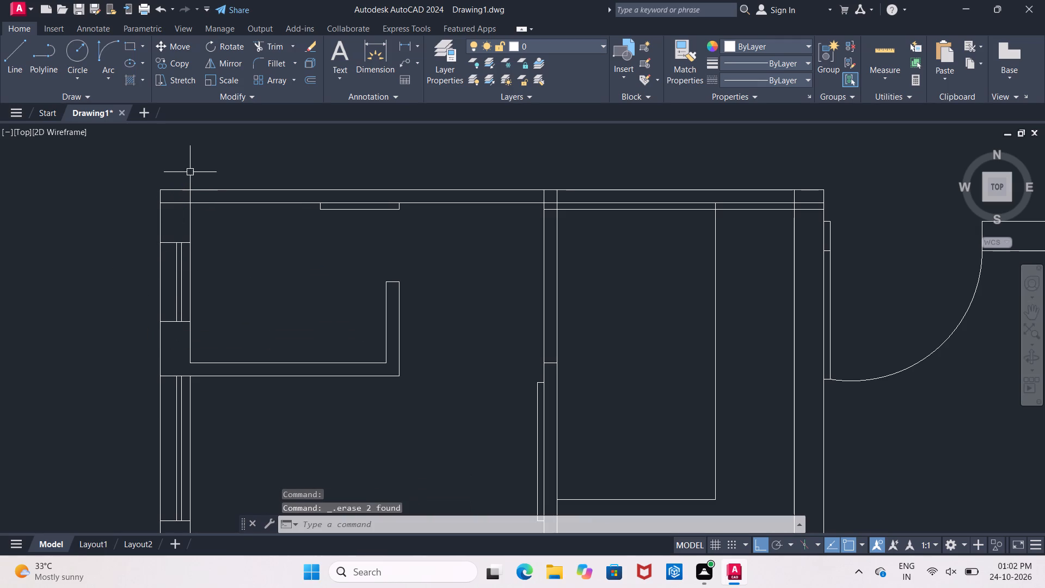
Draw the upper-left room's door swing arc from the partition end's inner corner to the free end of the door leaf.
scroll(257, 222, down, 2)
middle_drag(276, 267, 268, 174)
middle_drag(266, 180, 249, 274)
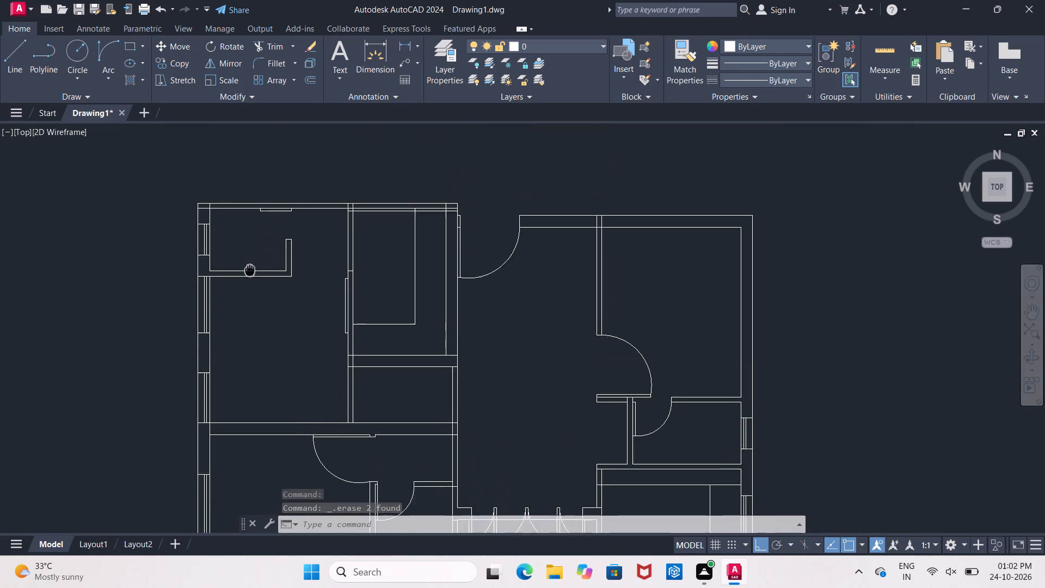
middle_drag(249, 274, 249, 275)
middle_drag(247, 193, 244, 200)
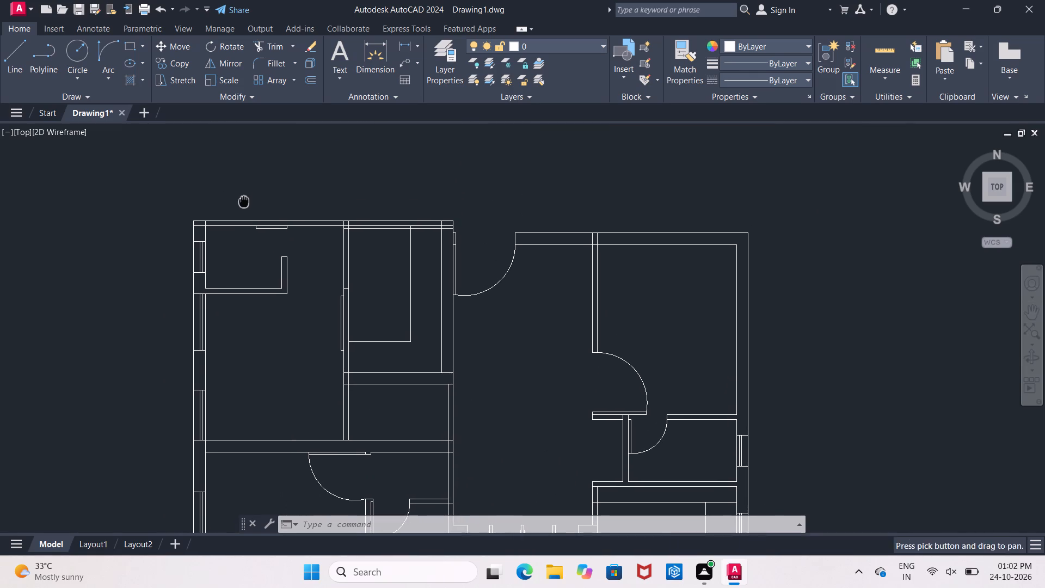
scroll(266, 238, up, 1)
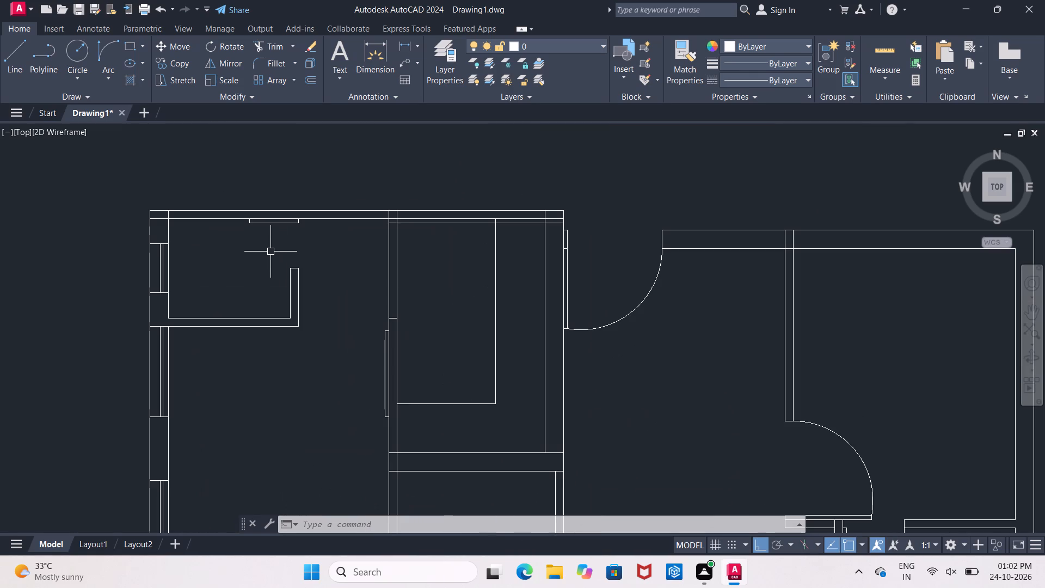
middle_drag(271, 252, 216, 183)
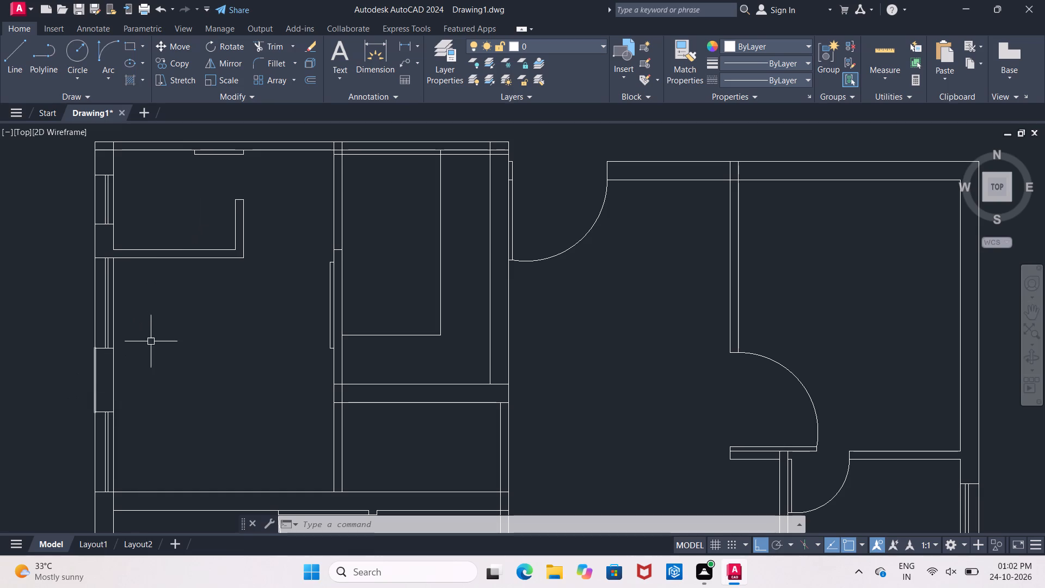
middle_drag(178, 203, 159, 240)
click(96, 50)
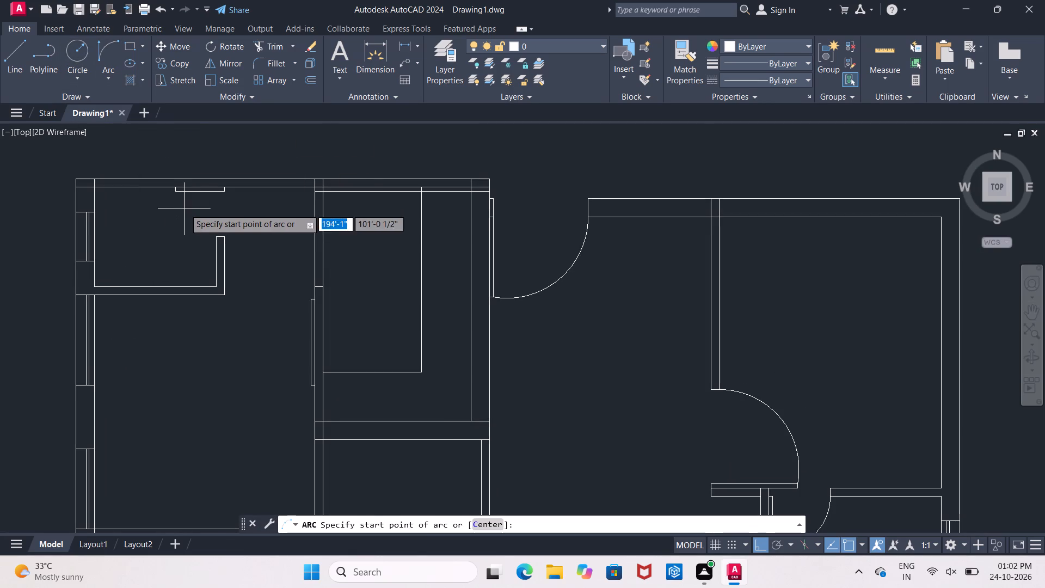
scroll(182, 190, up, 2)
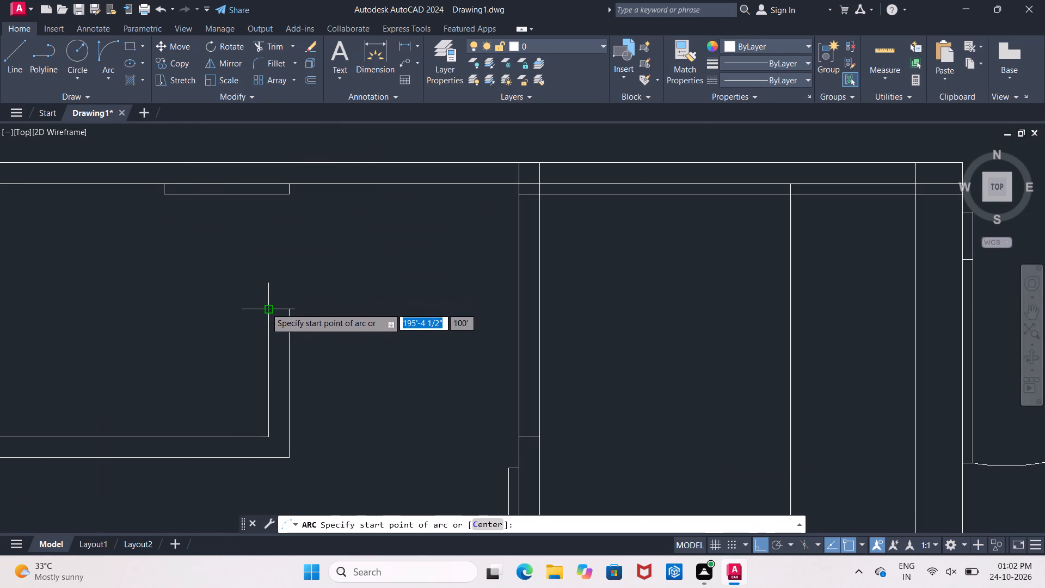
click(266, 308)
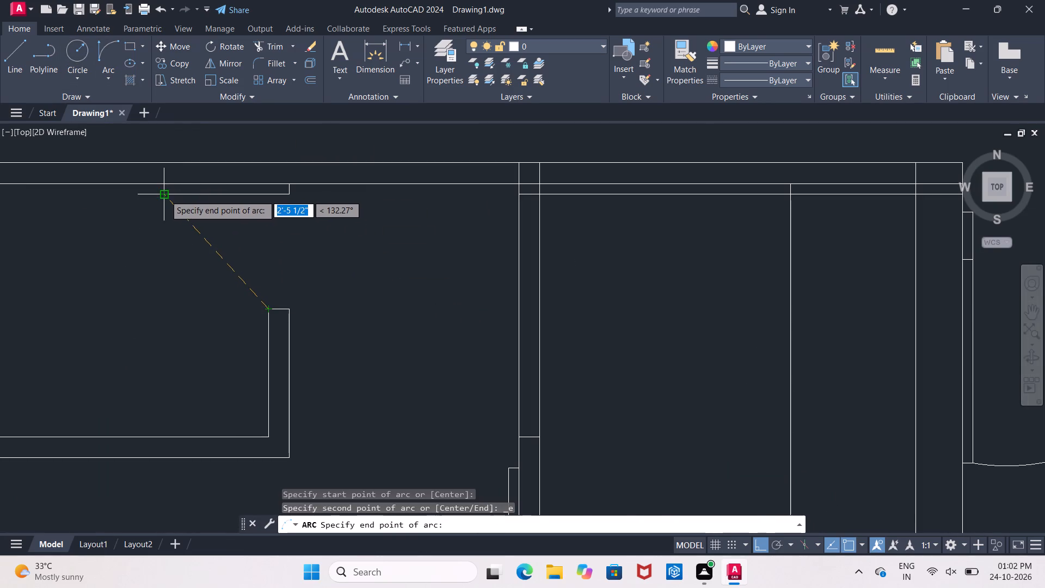
click(165, 195)
click(156, 228)
scroll(361, 265, down, 1)
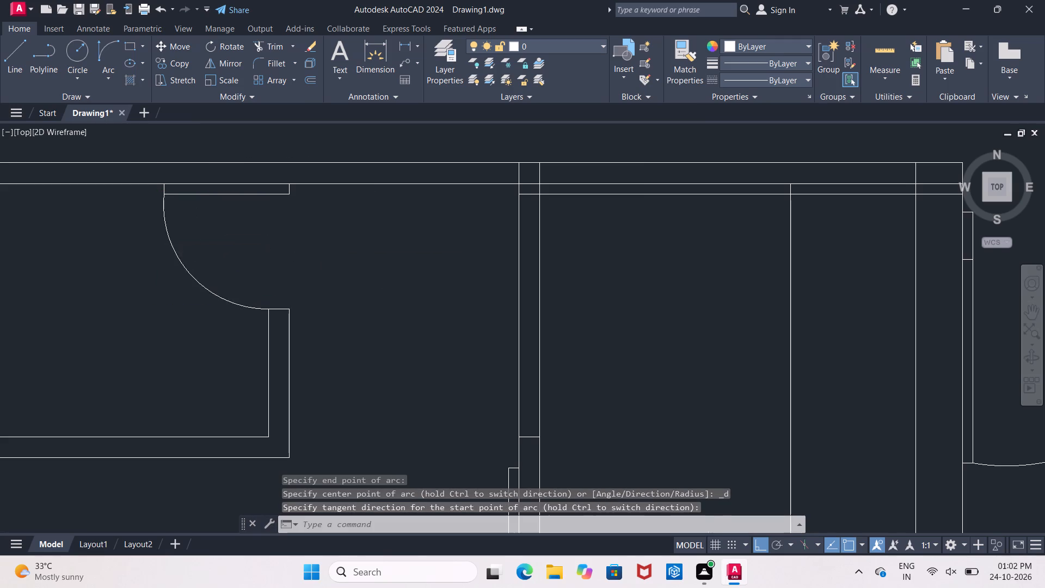
Draw a door swing arc from the midpoint of the small upper-left room's right wall face to the partition door leaf's free end.
middle_drag(361, 266, 294, 210)
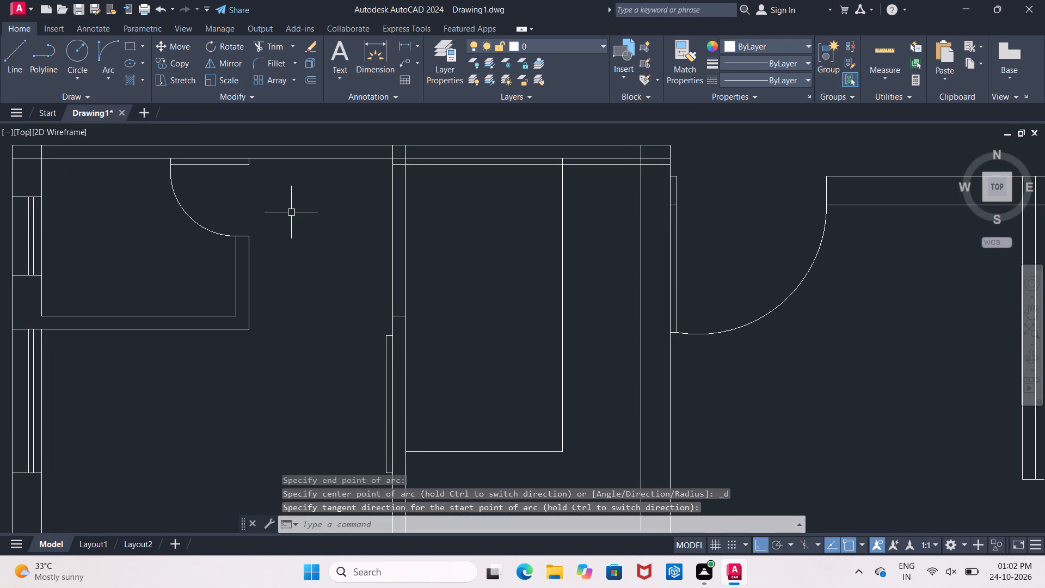
scroll(290, 215, down, 1)
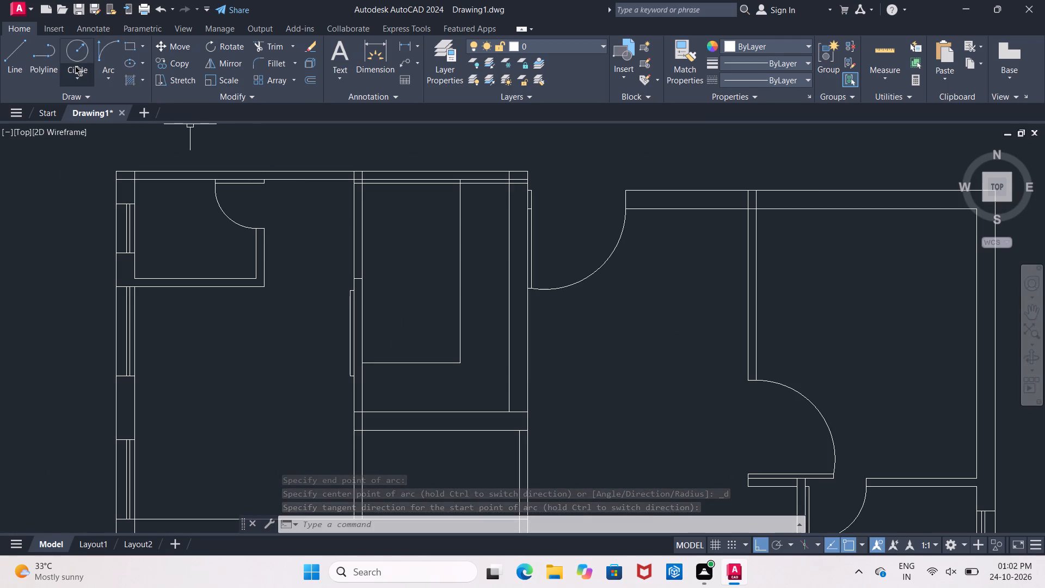
click(113, 52)
middle_drag(269, 285, 225, 217)
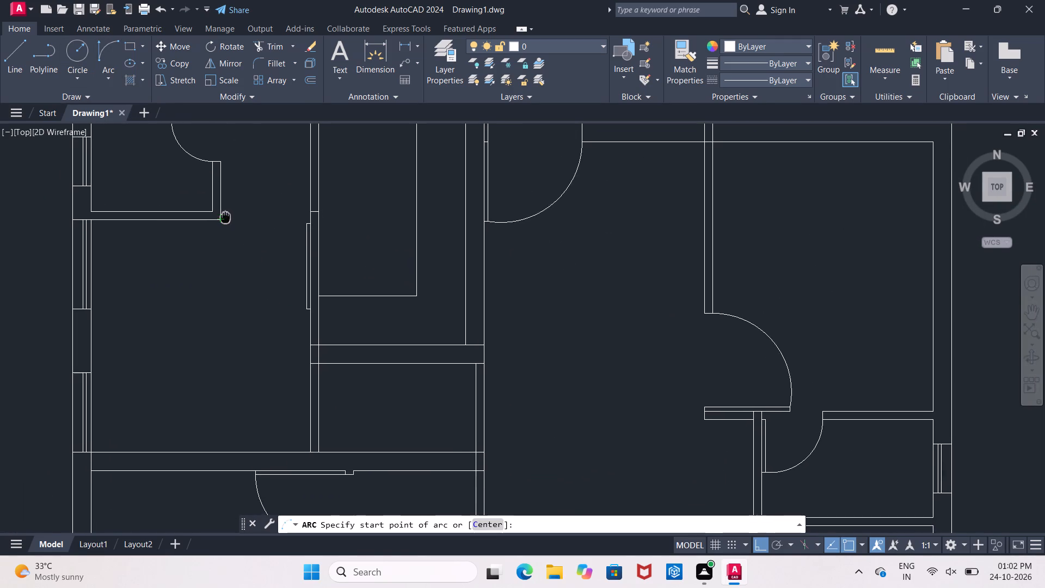
middle_drag(225, 217, 222, 216)
scroll(282, 224, up, 1)
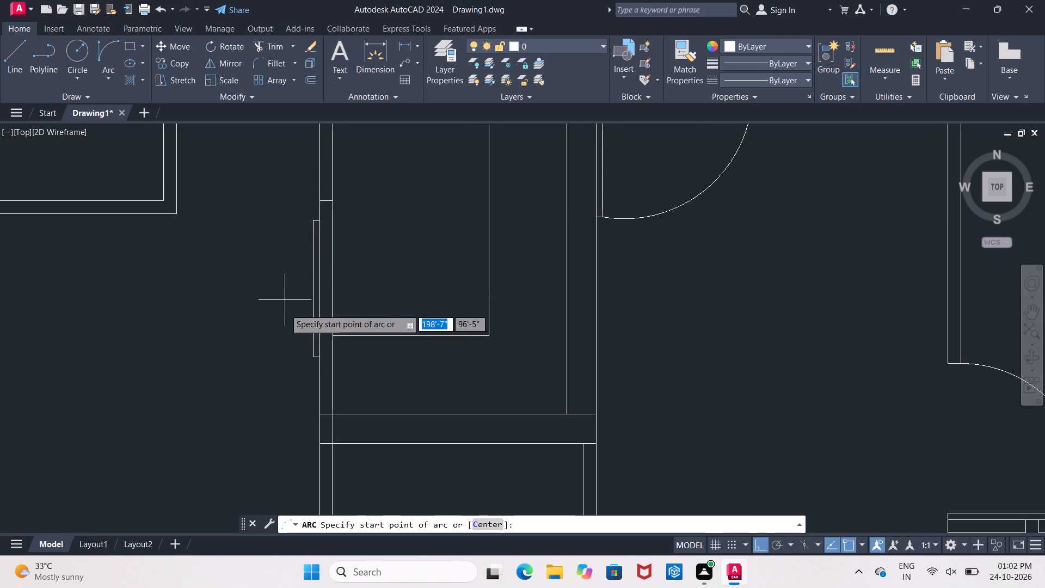
middle_drag(183, 186, 184, 219)
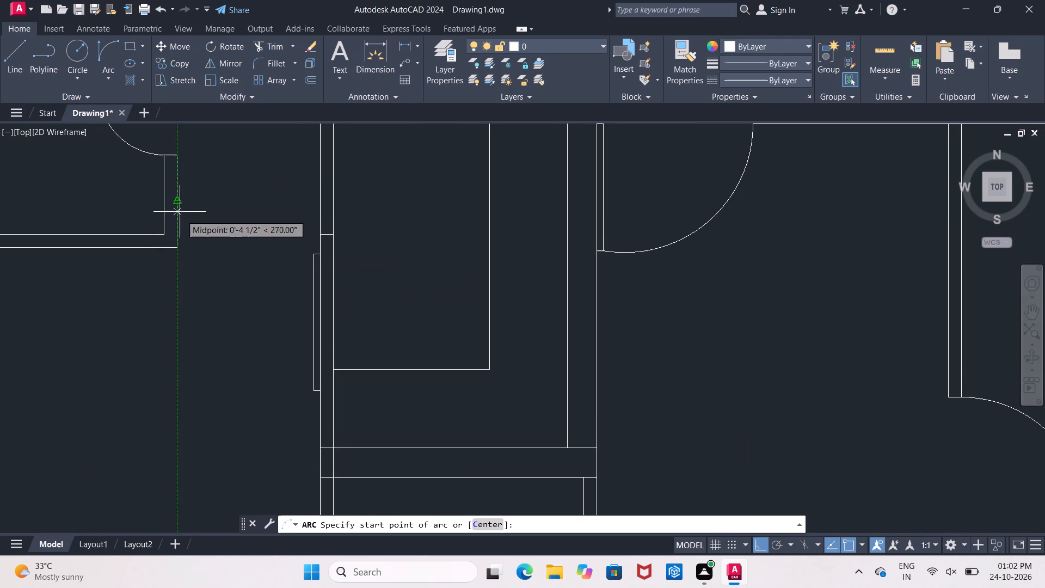
click(177, 203)
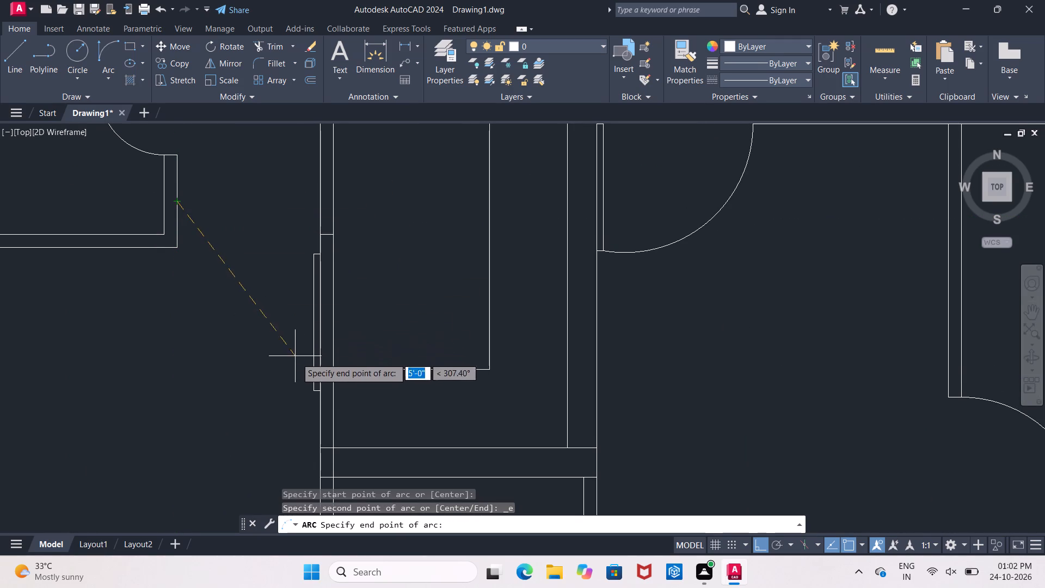
click(311, 389)
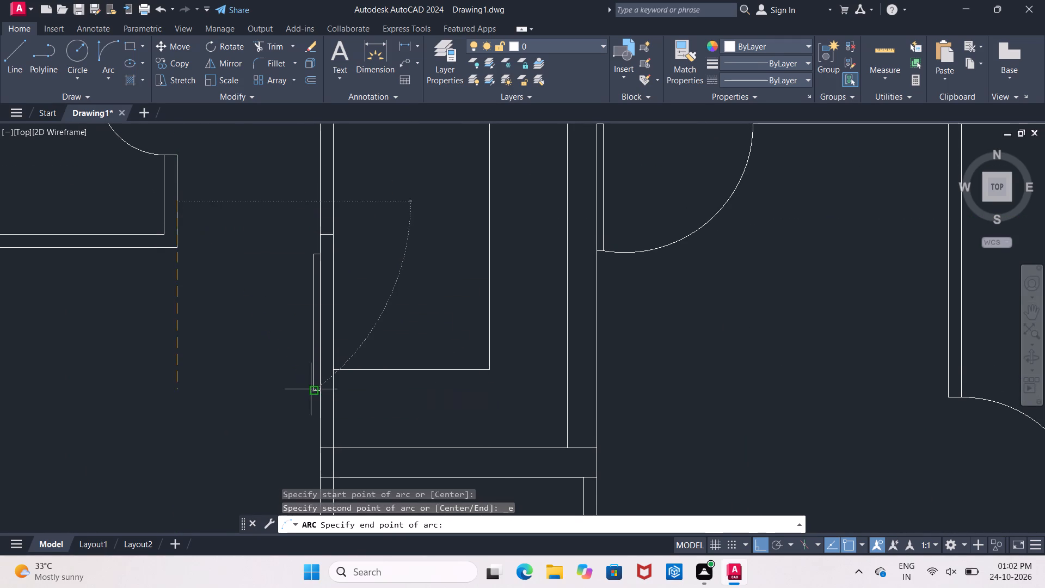
click(252, 369)
scroll(268, 310, down, 2)
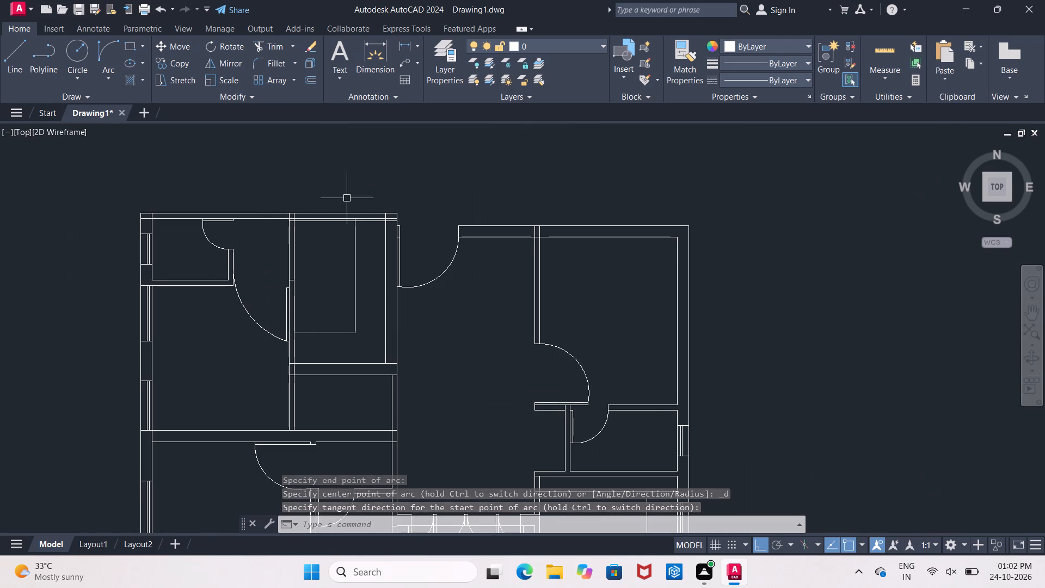
Extend the upper-left door leaf's short end line up to the top wall's outer line.
scroll(261, 225, up, 3)
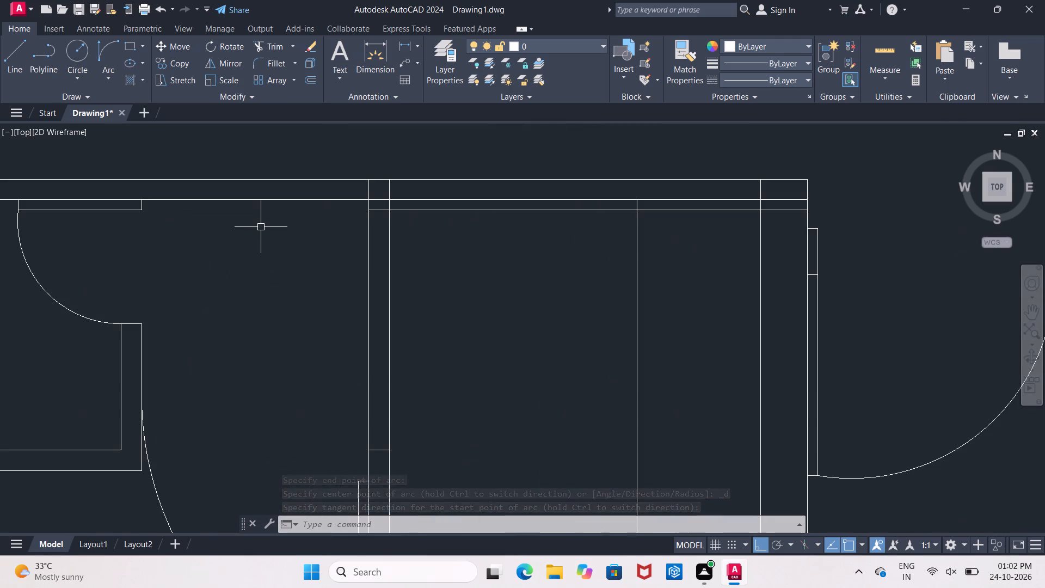
key(Escape)
key(e)
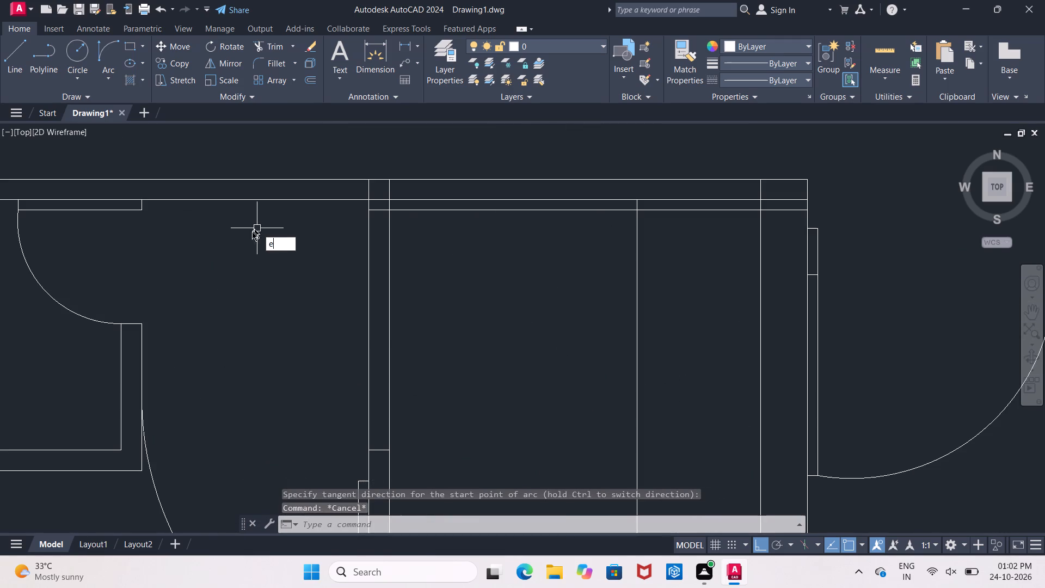
text(x)
key(space)
key(space)
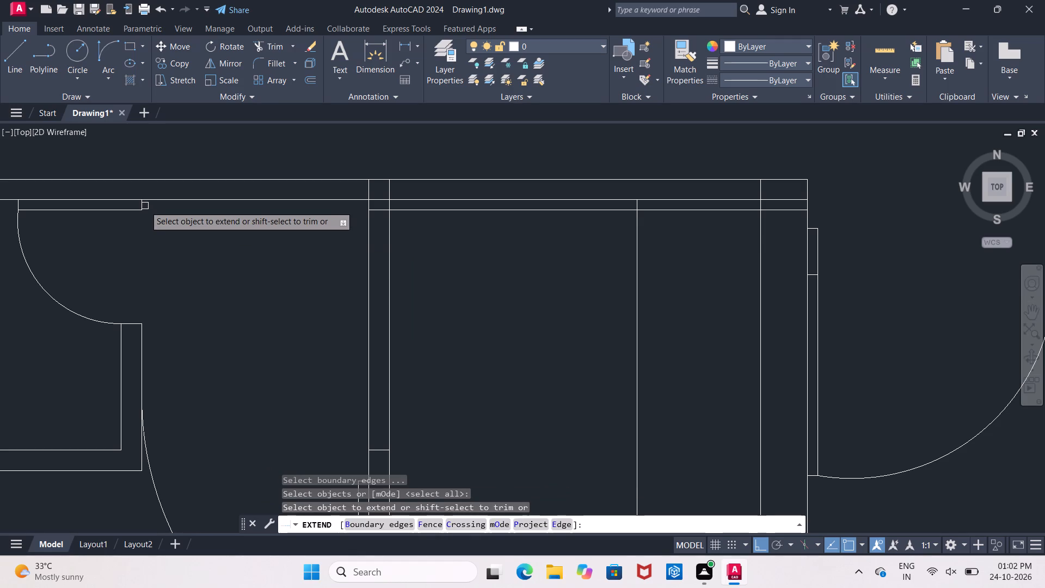
click(142, 199)
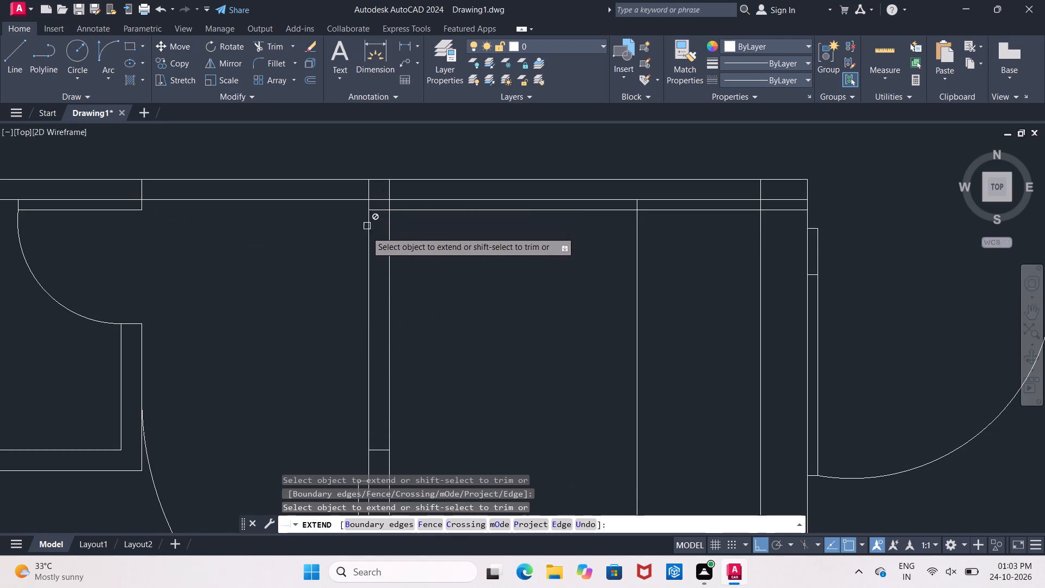
key(Escape)
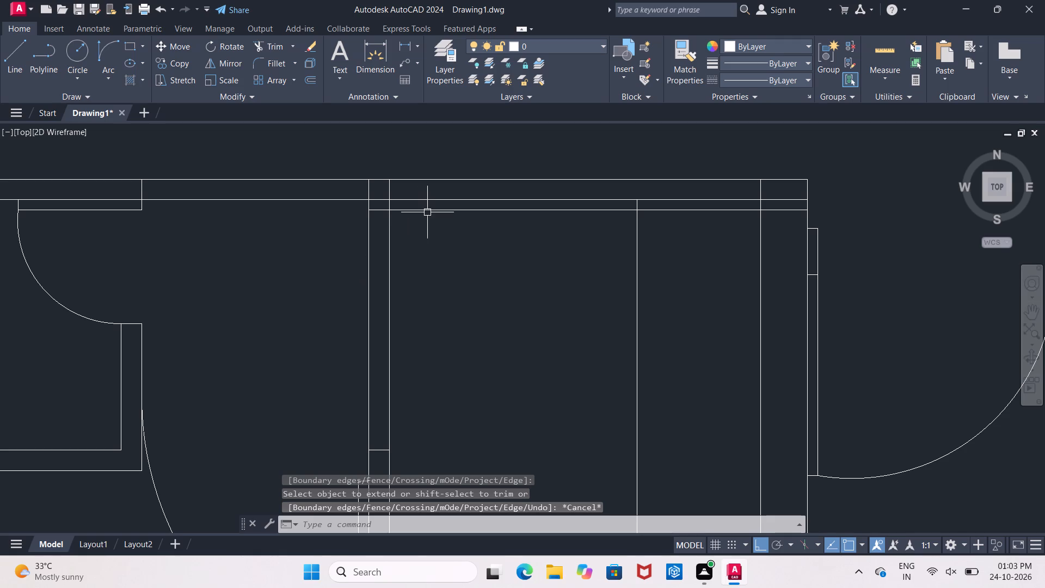
Delete the extra horizontal line just below the top wall's inner line in the upper-middle room.
click(439, 209)
key(Delete)
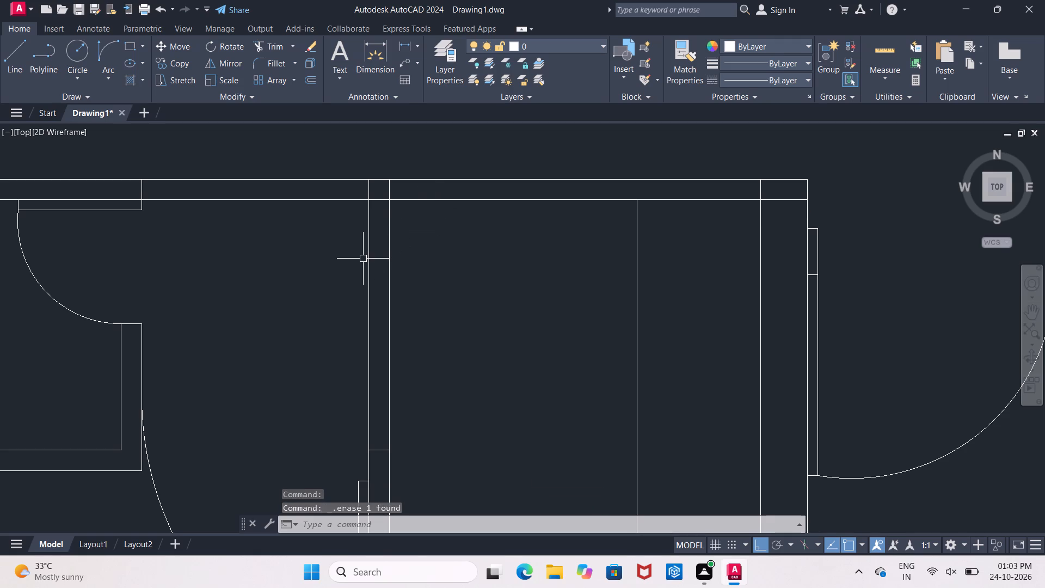
key(Escape)
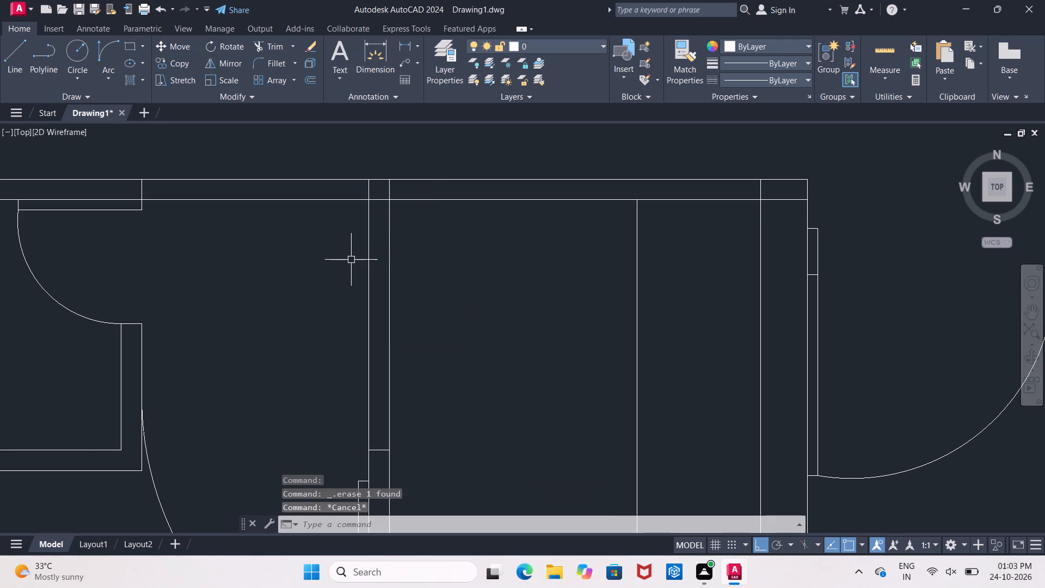
Trim both top wall lines between the door leaf's end and the partition, and both partition lines down to the door opening.
key(Escape)
text(tr)
key(space)
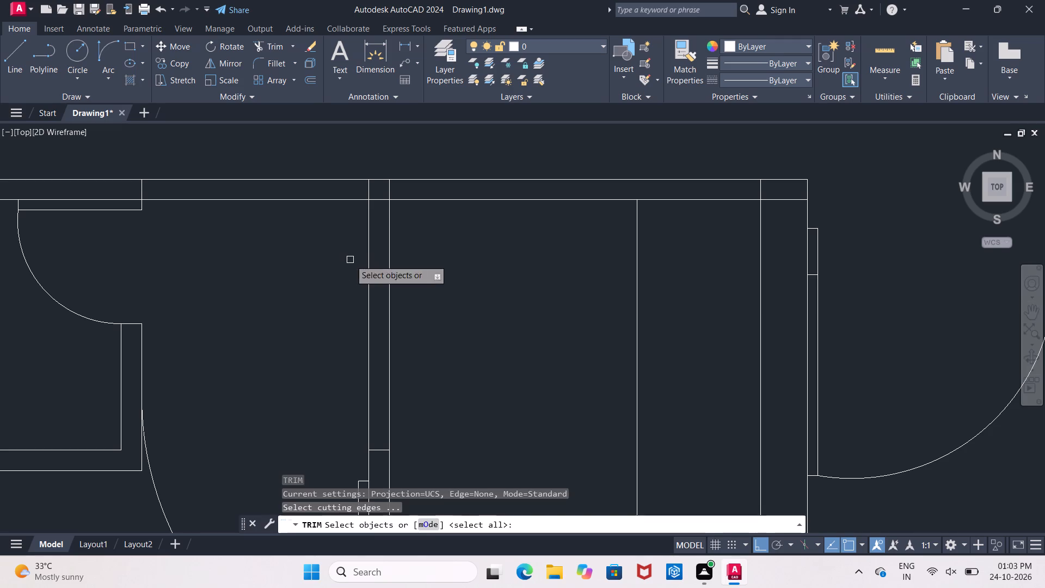
key(space)
click(221, 181)
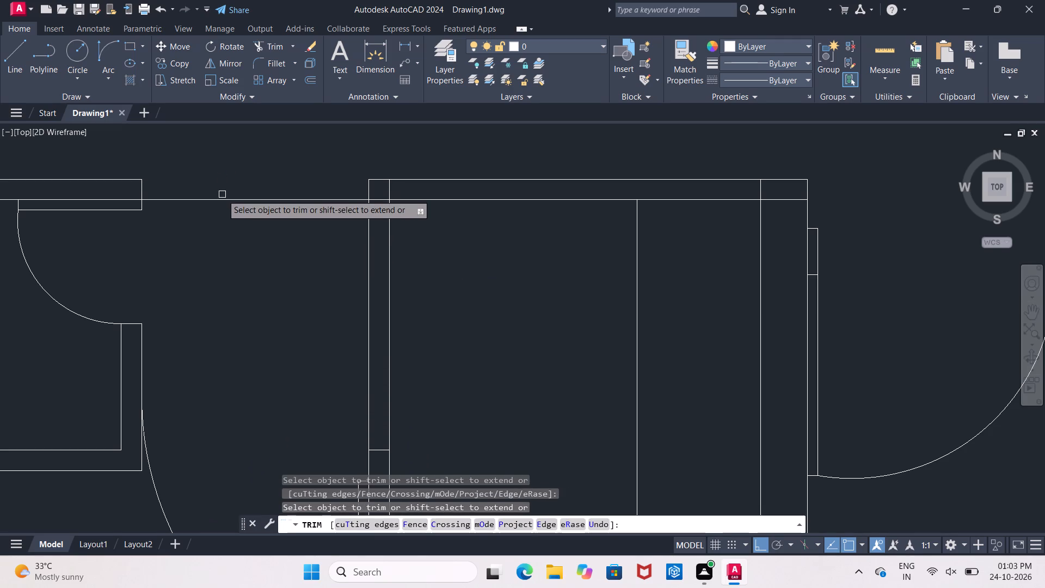
click(222, 198)
drag(301, 283, 302, 283)
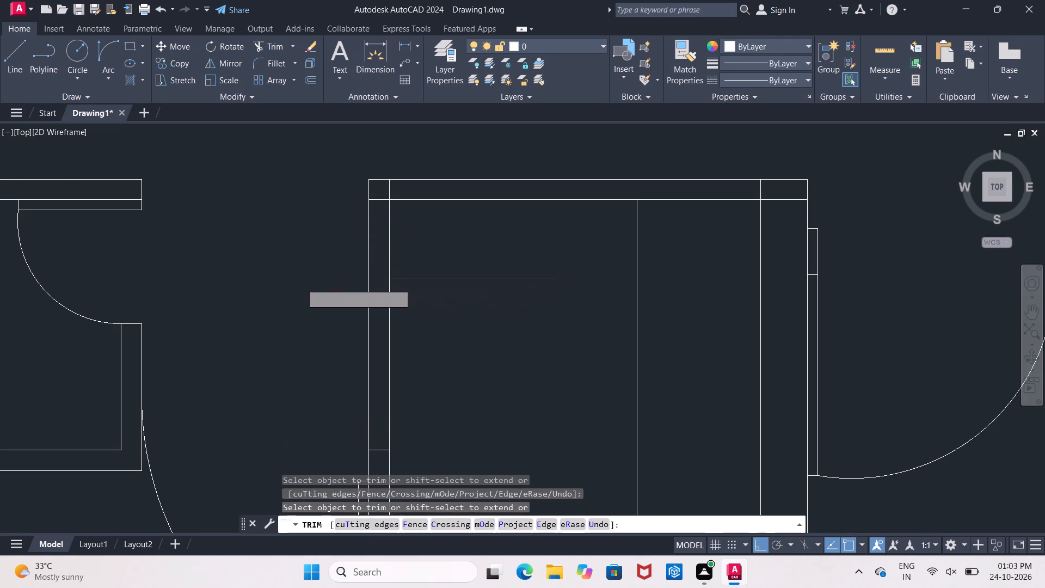
drag(302, 283, 345, 273)
click(580, 276)
key(Escape)
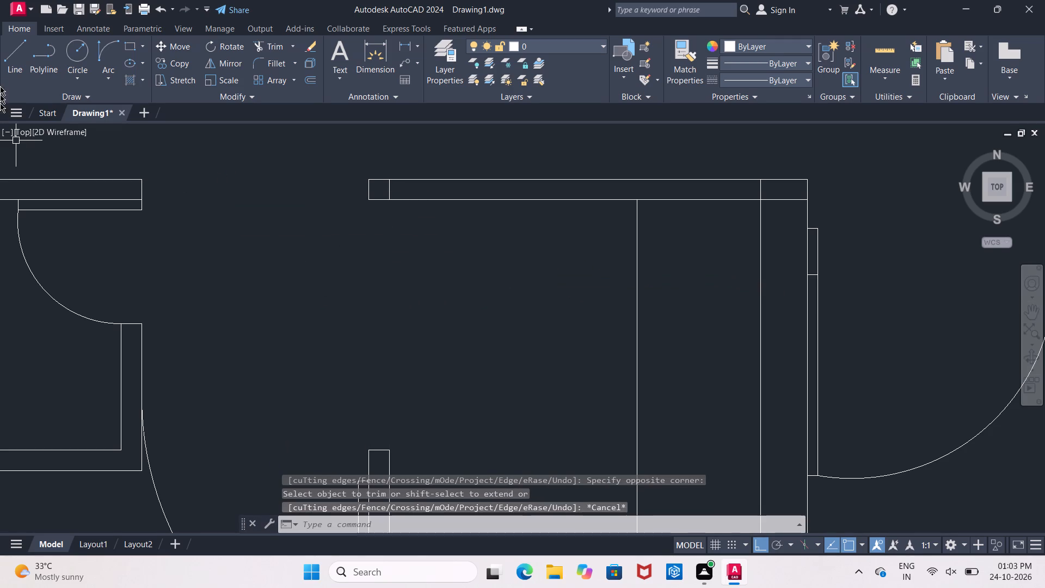
Draw 3'-8" lines along the top wall's outer and inner faces from the extended end line to the partition.
click(15, 62)
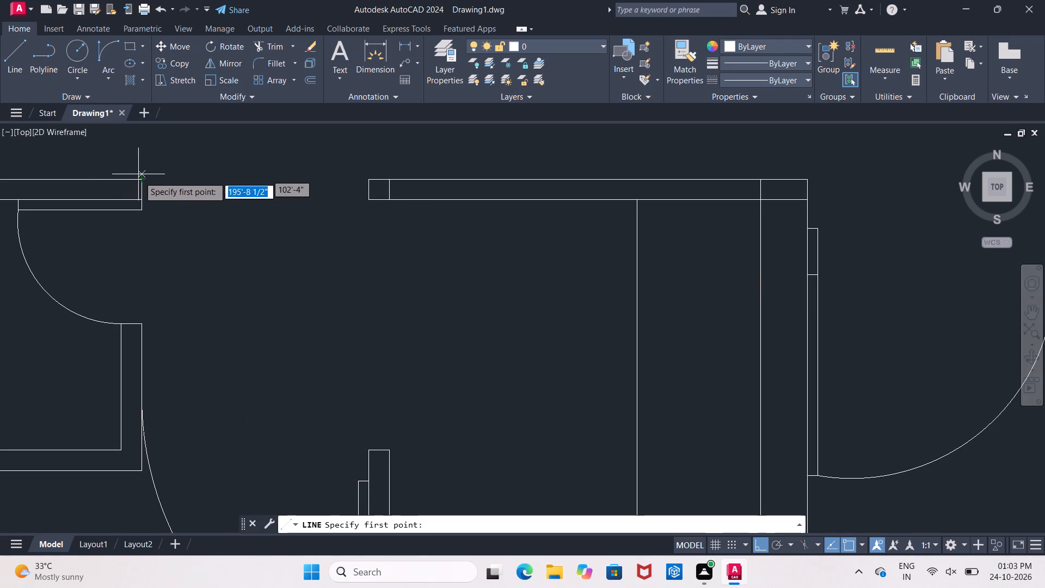
click(140, 180)
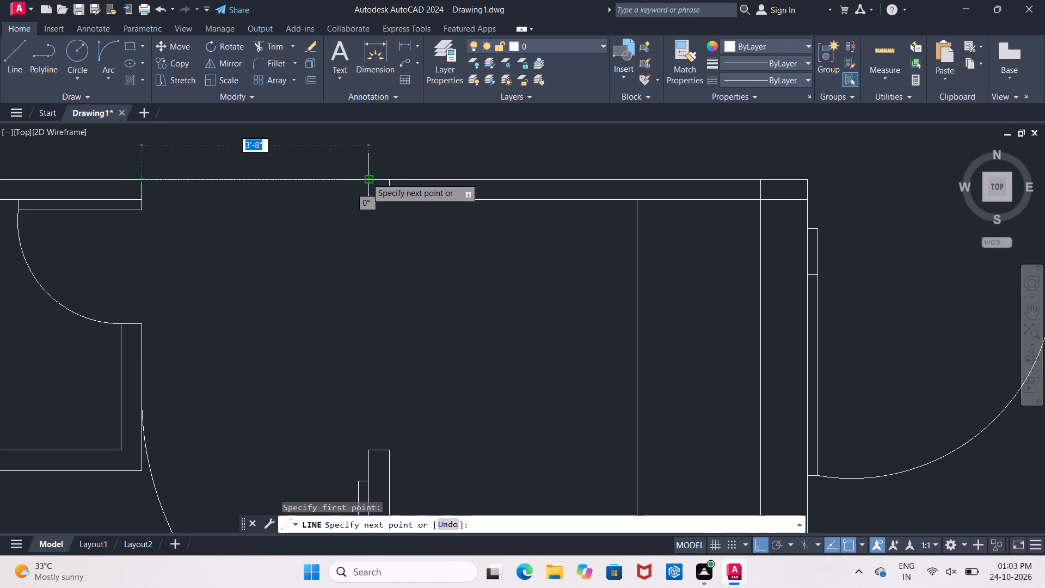
click(366, 177)
key(Escape)
click(14, 60)
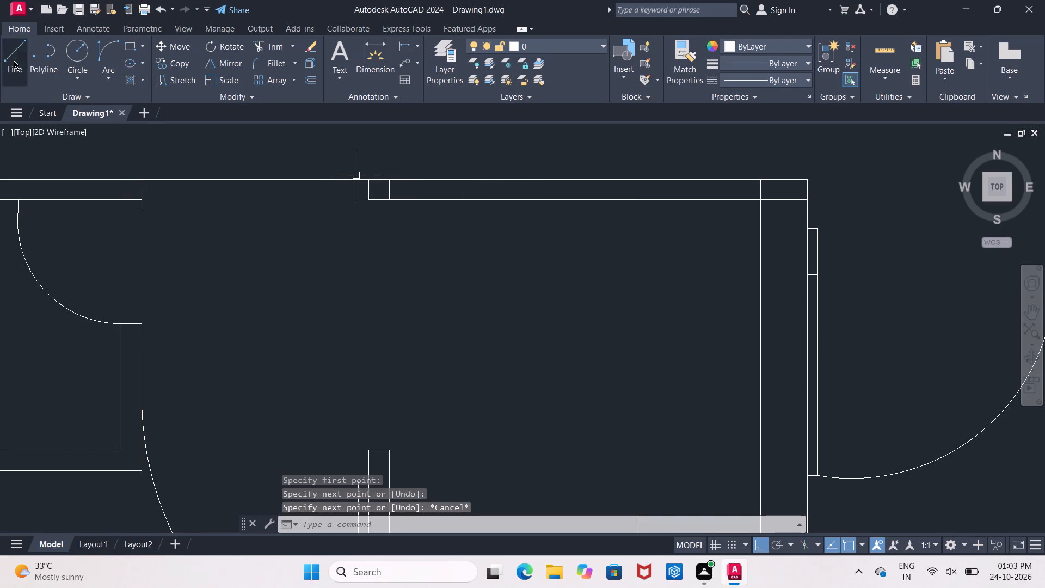
click(142, 200)
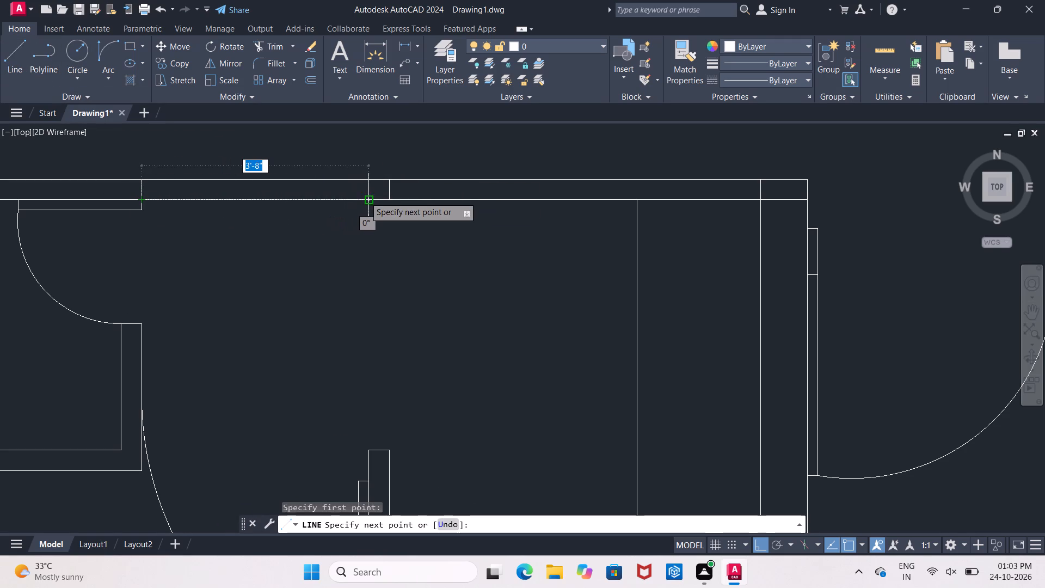
click(365, 197)
key(Escape)
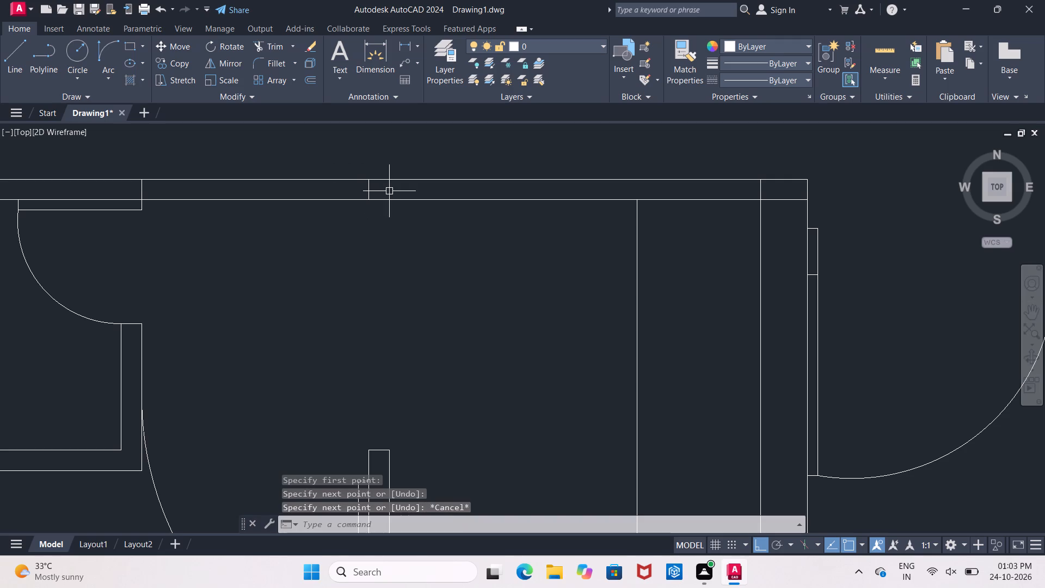
click(389, 191)
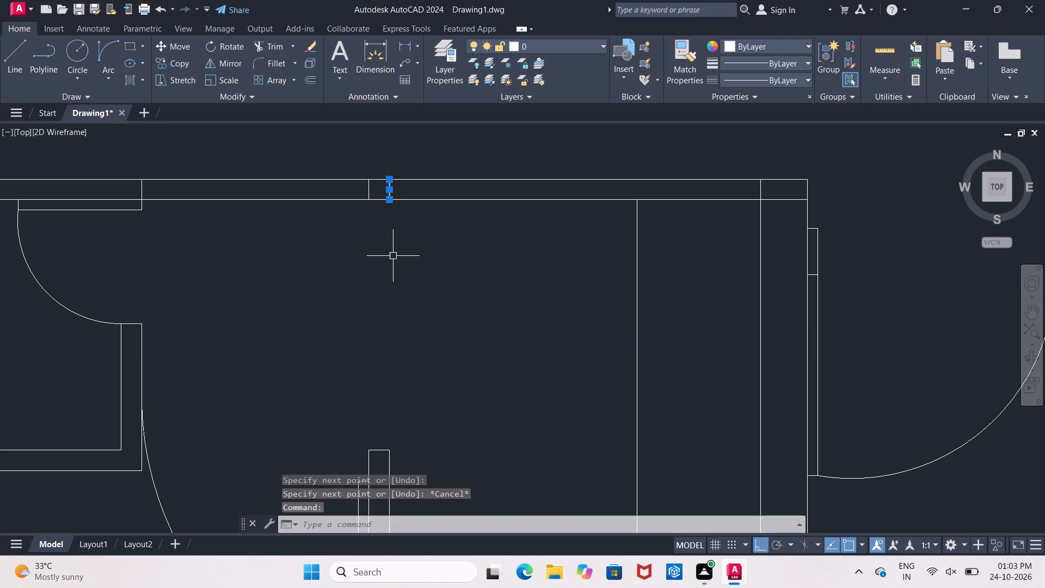
key(Escape)
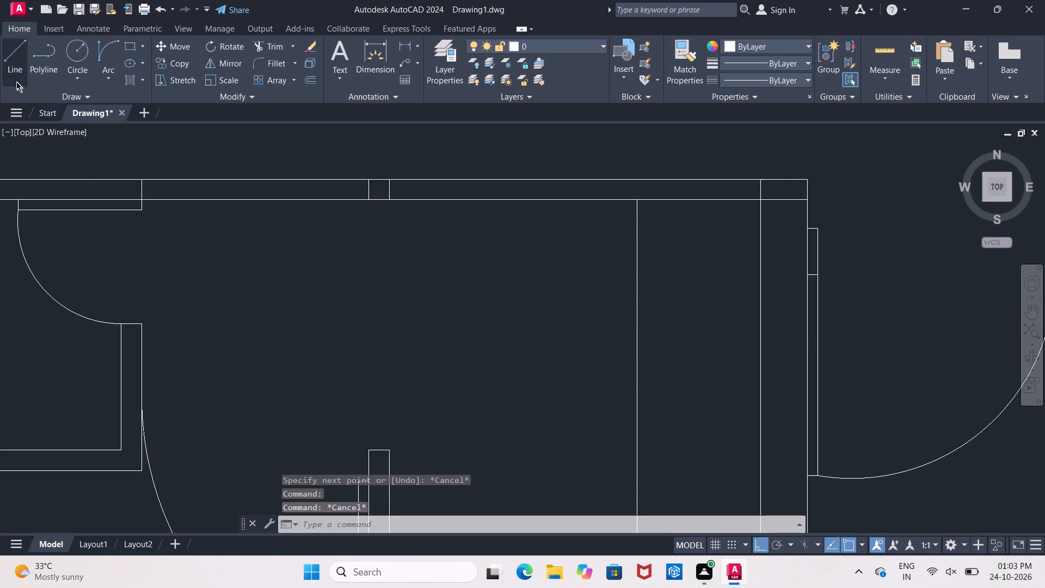
Draw lines about 4' long along both partition faces from the top wall's inner line to the door opening's edge.
click(13, 76)
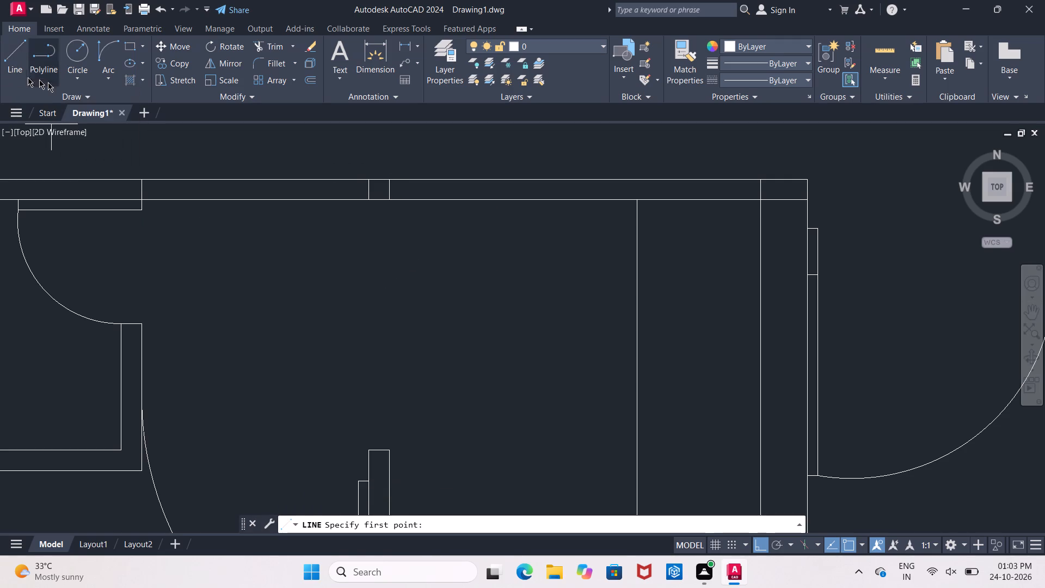
click(365, 199)
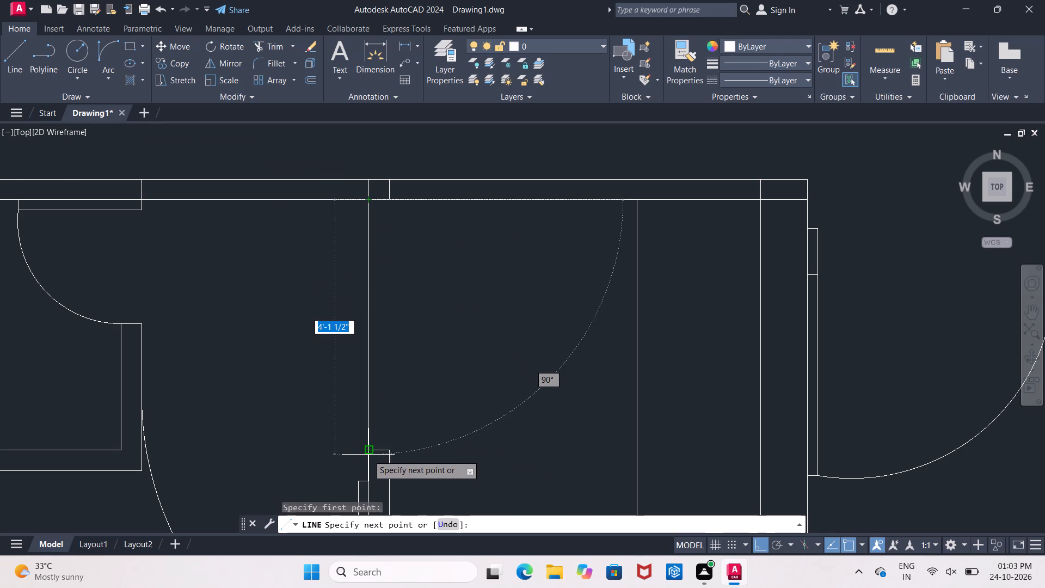
click(370, 449)
key(Escape)
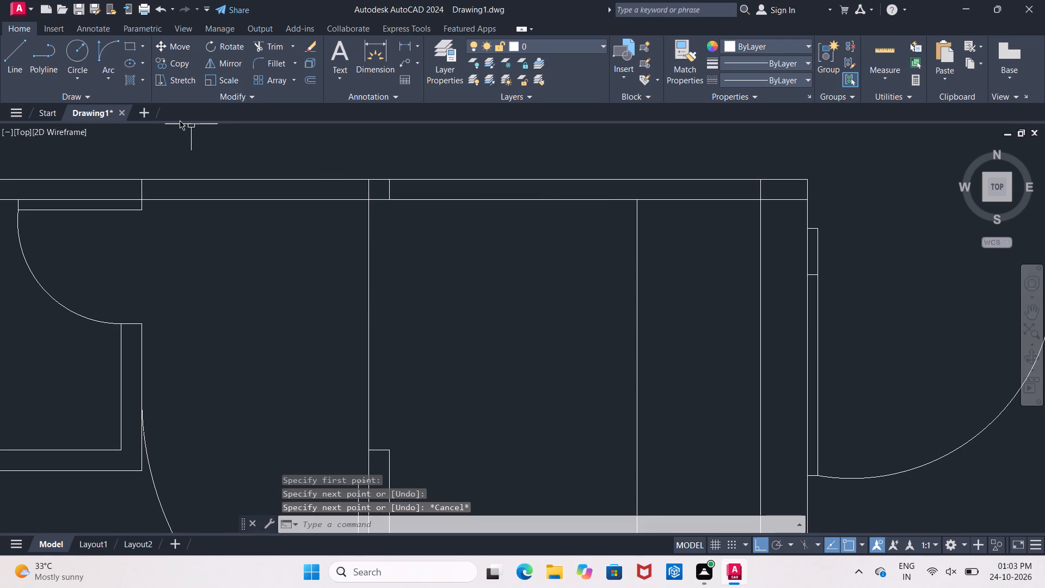
click(20, 68)
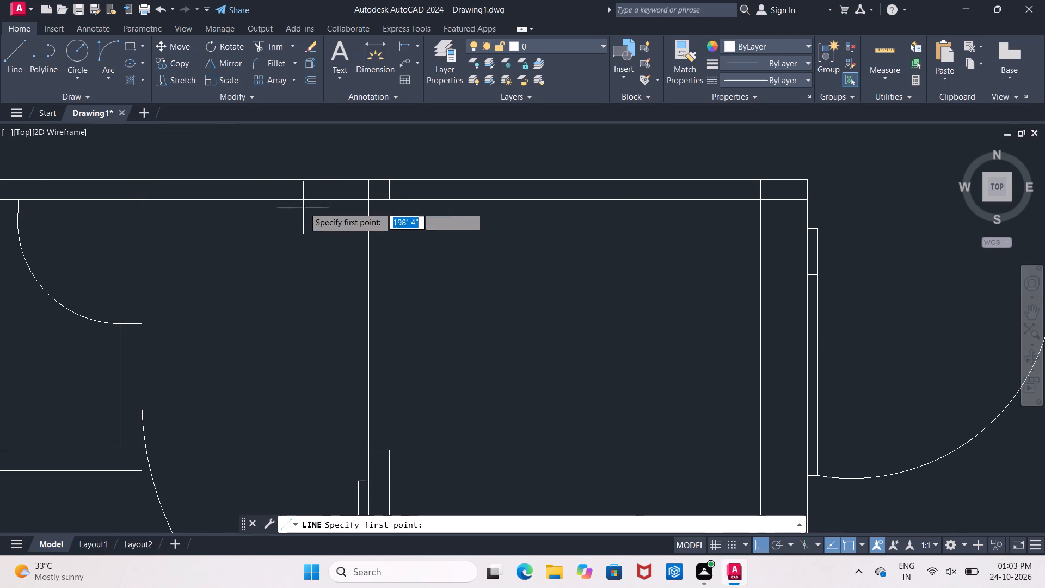
drag(390, 199, 391, 205)
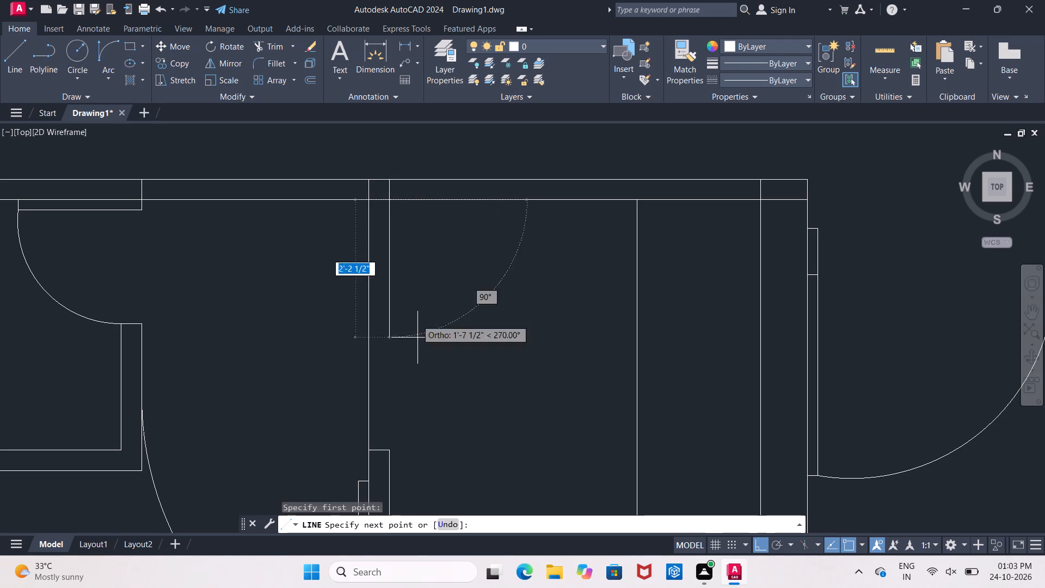
click(391, 448)
key(Escape)
Start an offset with a distance of 9'.
scroll(380, 265, down, 4)
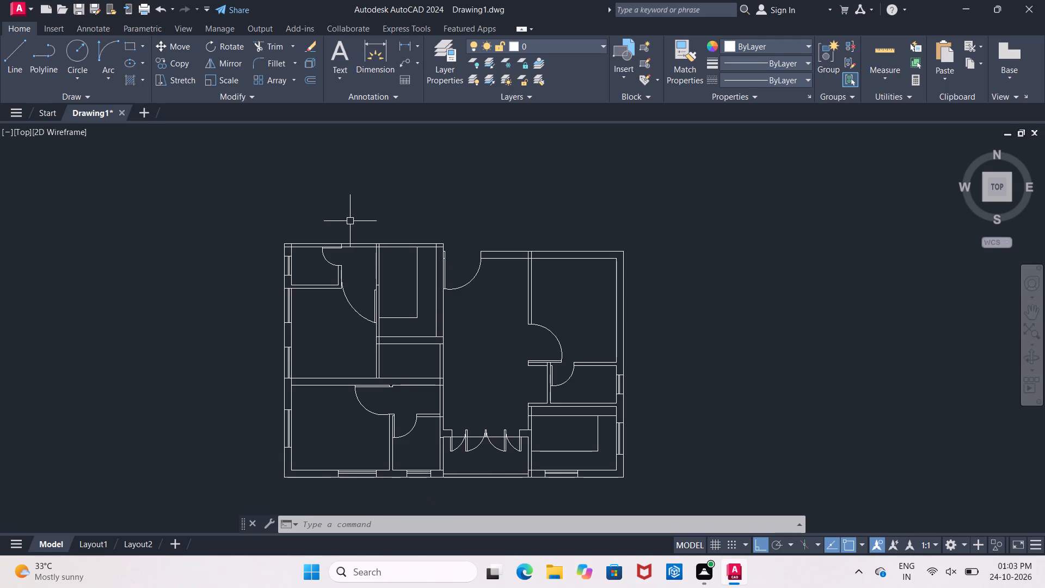
key(Escape)
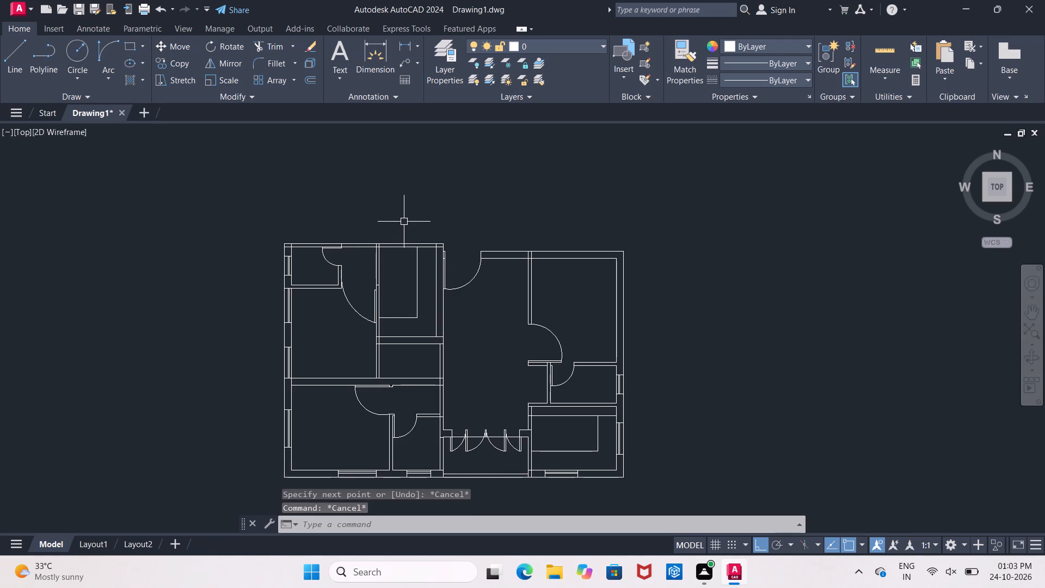
key(o)
key(Return)
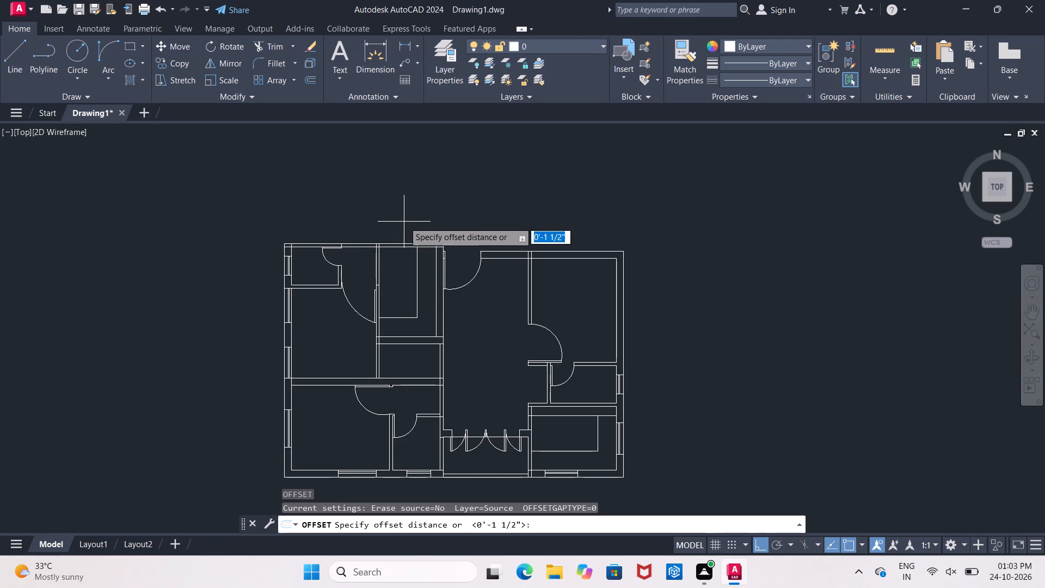
text(9')
key(Return)
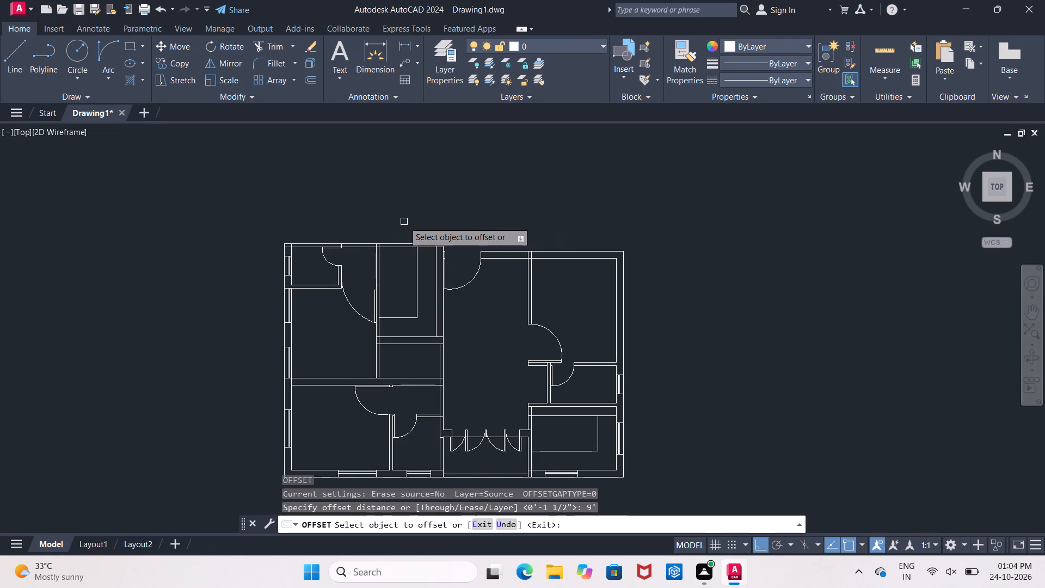
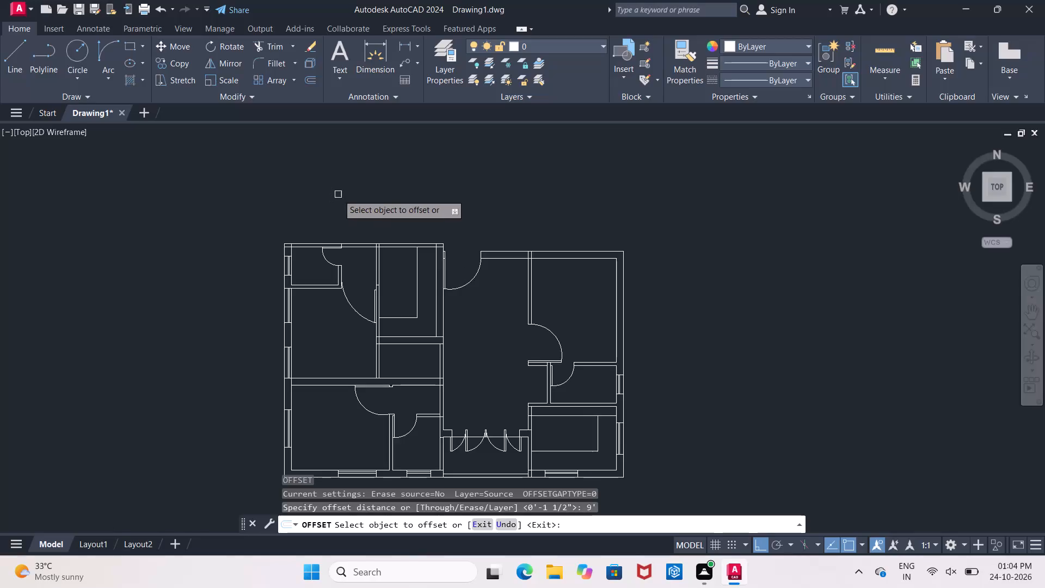
Offset the outer top wall line between the partition and the corner beside the entrance door upward by 9'.
scroll(388, 227, up, 1)
scroll(458, 234, up, 2)
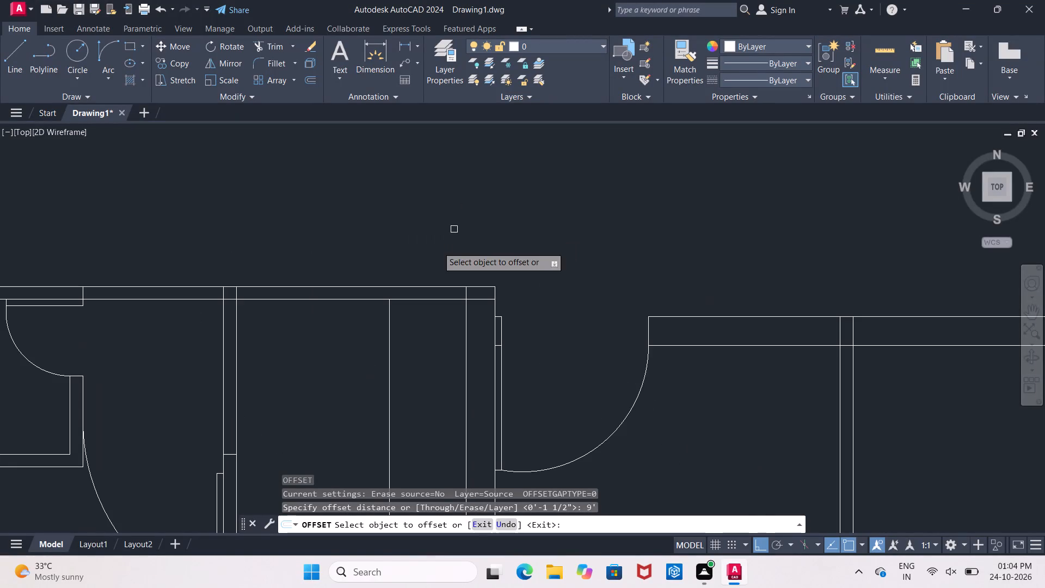
click(429, 285)
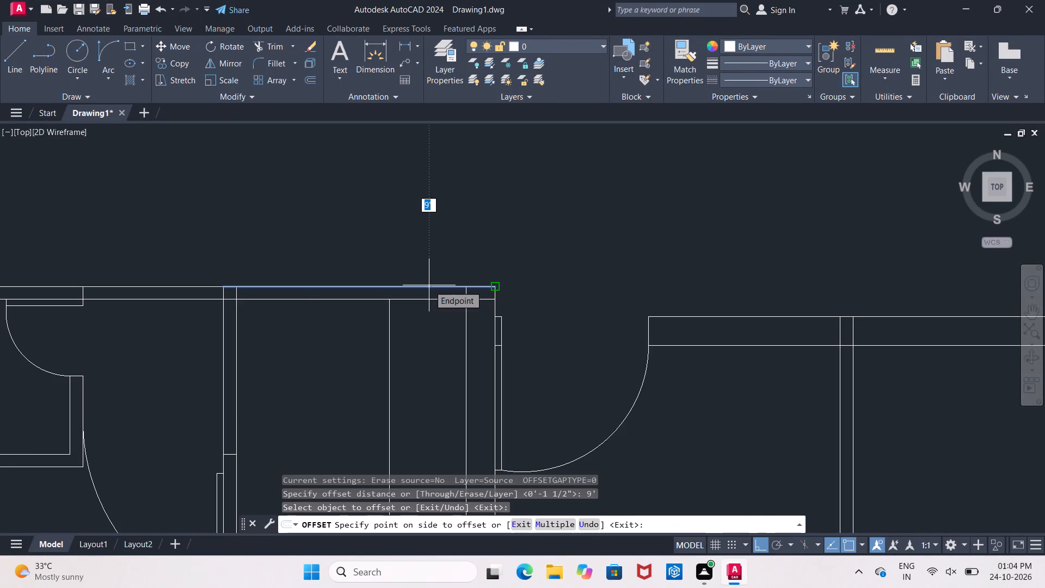
scroll(424, 280, down, 2)
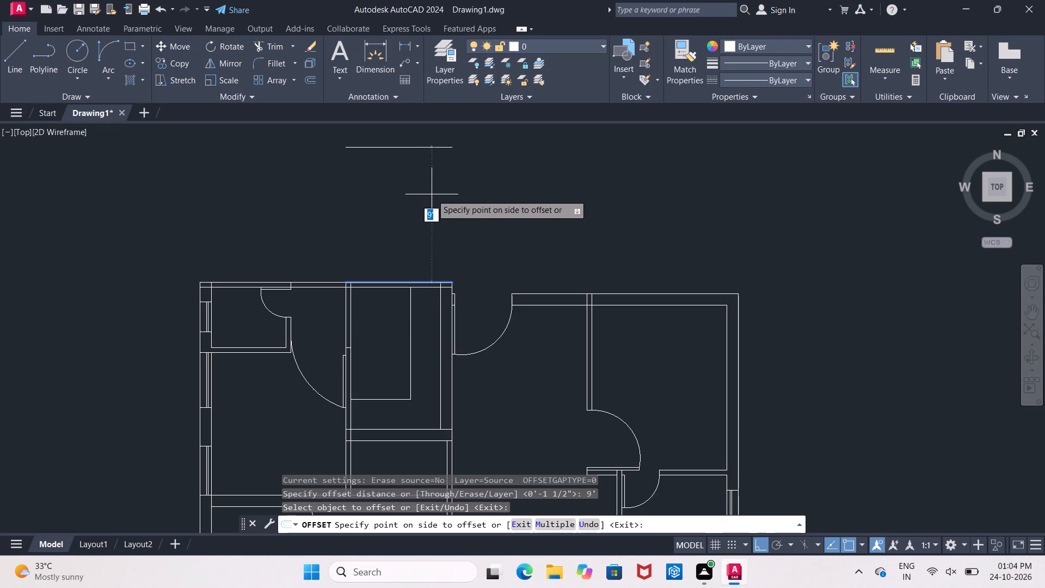
click(432, 194)
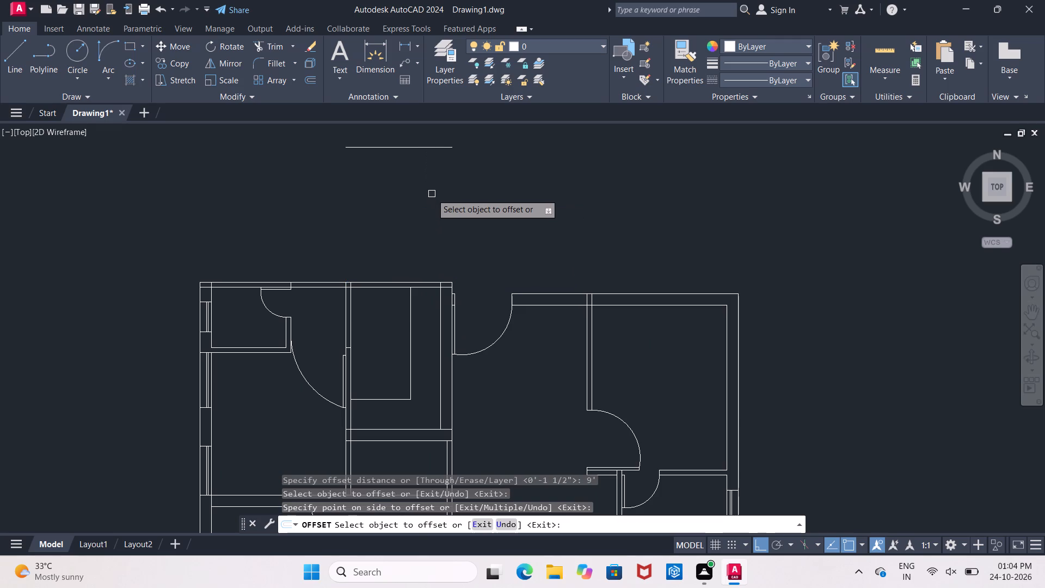
Offset the new line above the plan upward by 4" to form a wall's second face.
key(Return)
key(Return)
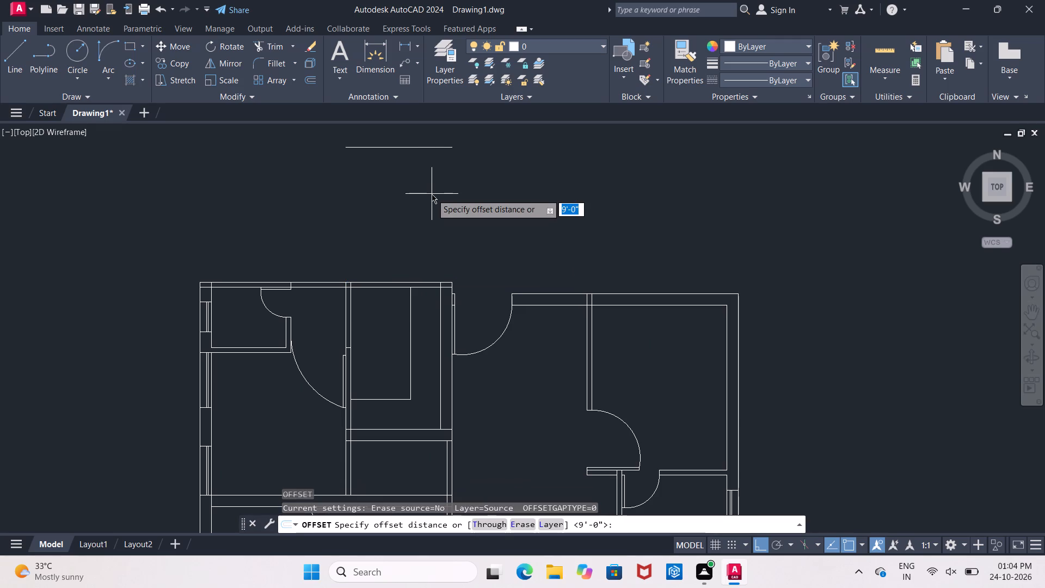
key(4)
key(shift+quotedbl)
key(Return)
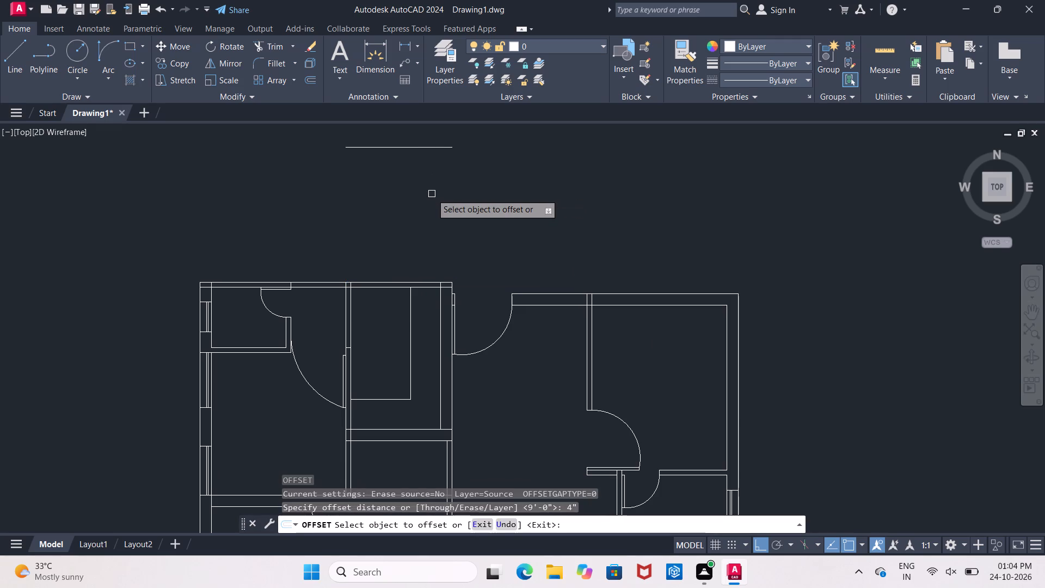
click(403, 149)
click(398, 132)
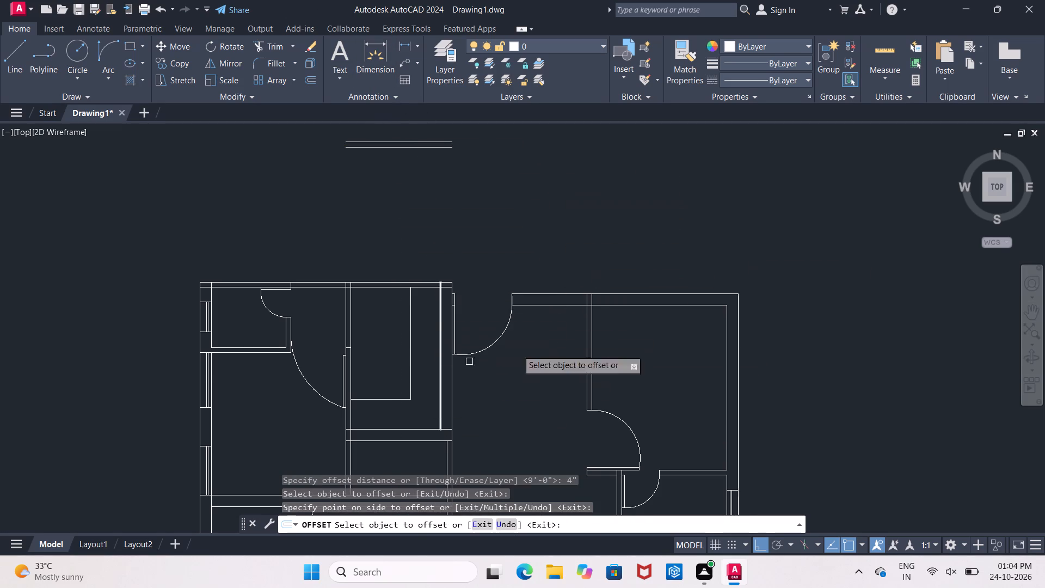
scroll(435, 397, down, 1)
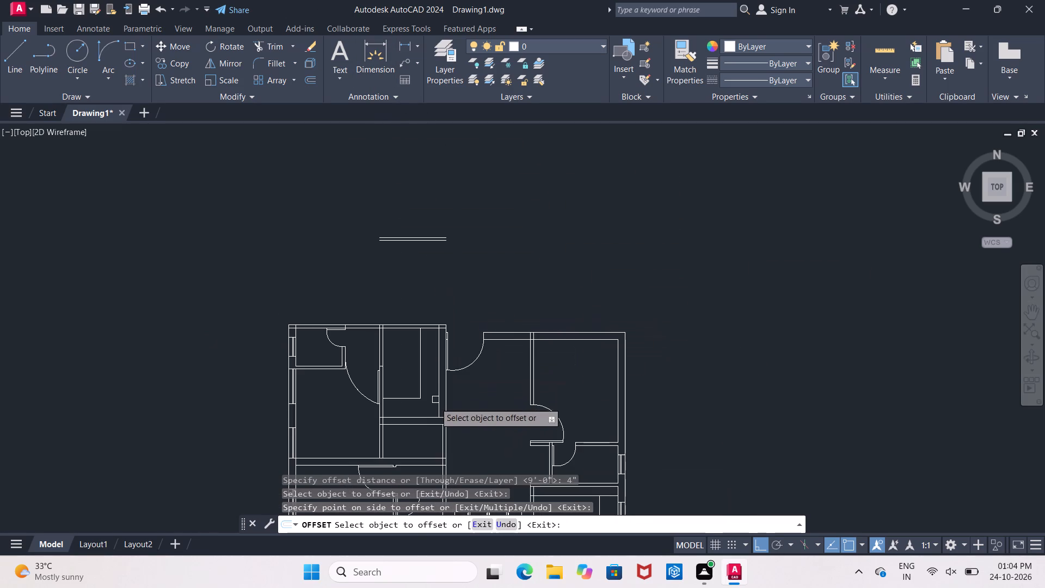
middle_drag(423, 443, 418, 372)
scroll(384, 364, up, 1)
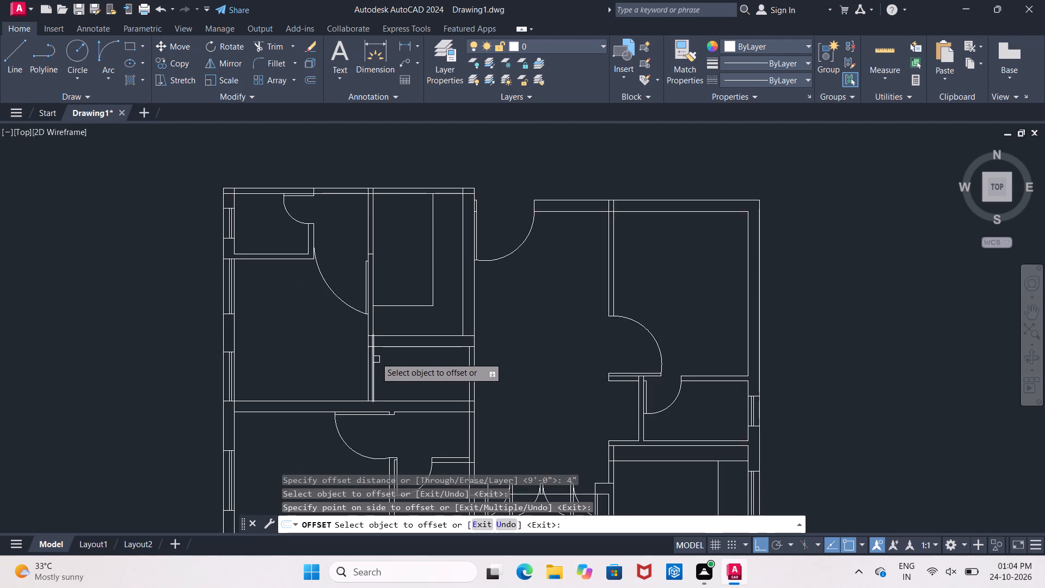
scroll(376, 346, up, 2)
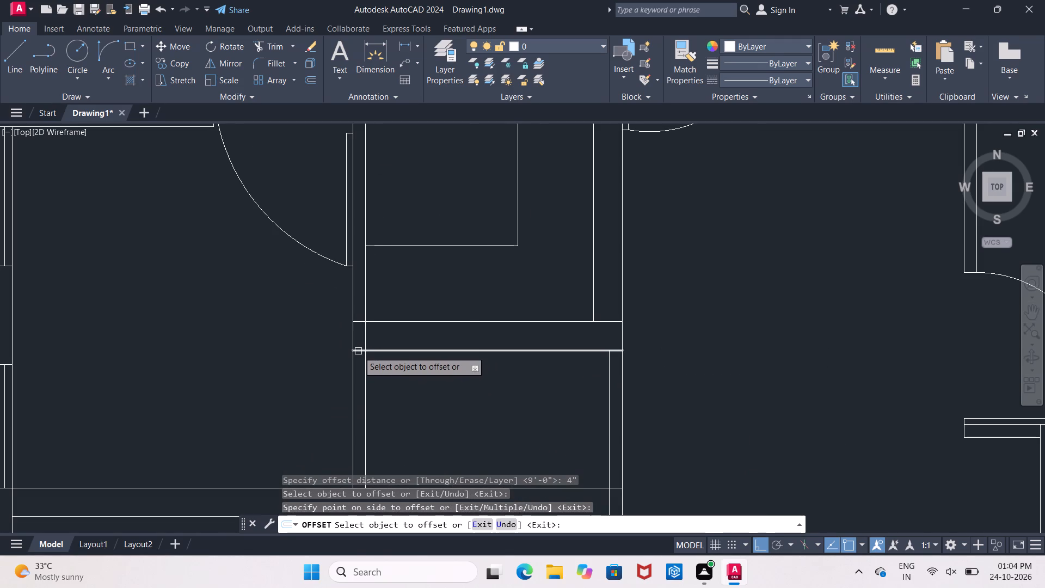
key(Escape)
key(Escape)
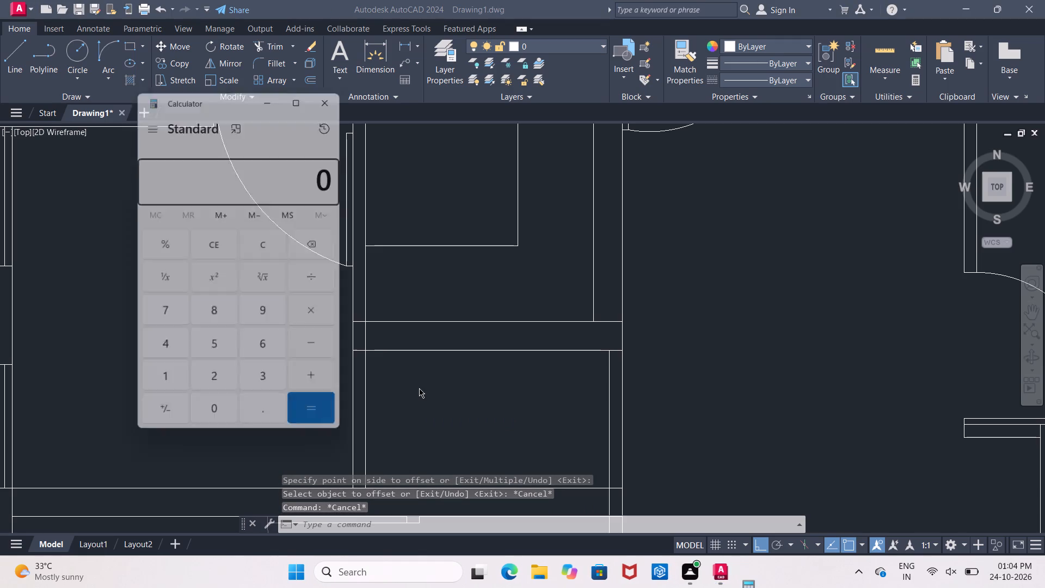
Switch to Calculator, divide 37.5 by 2, and return to the drawing.
key(3)
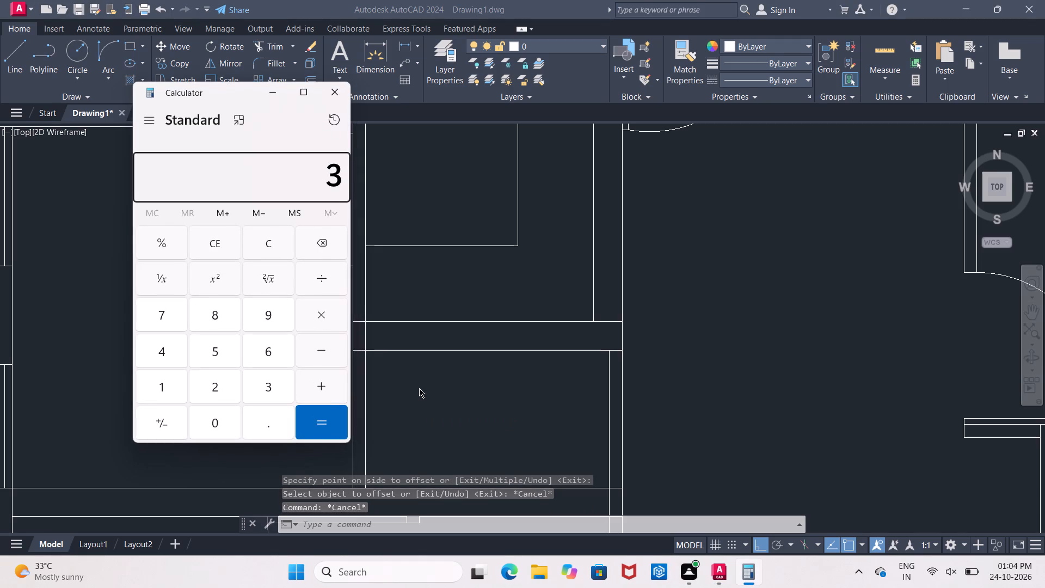
key(7)
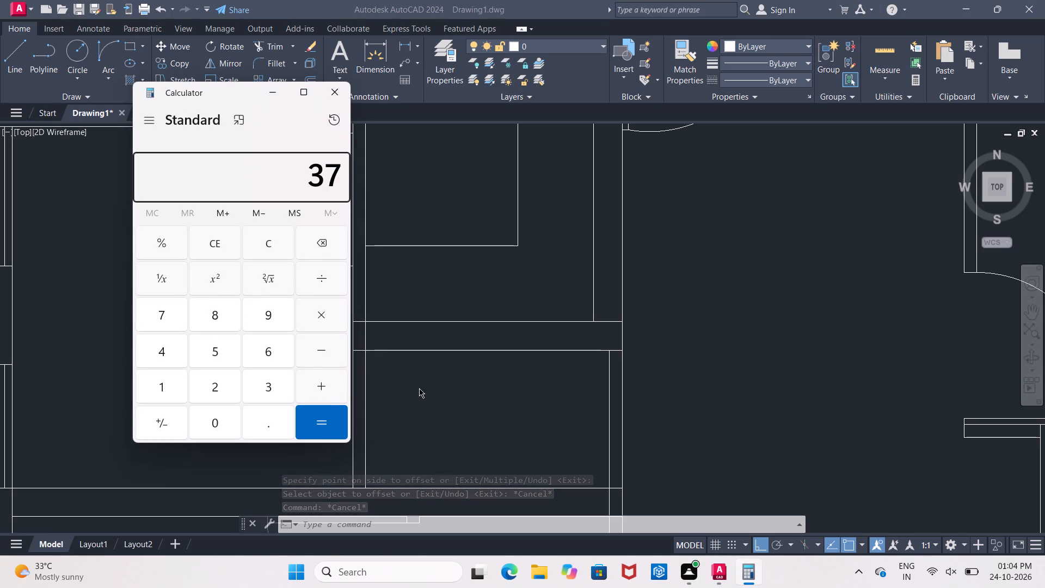
text(.5/)
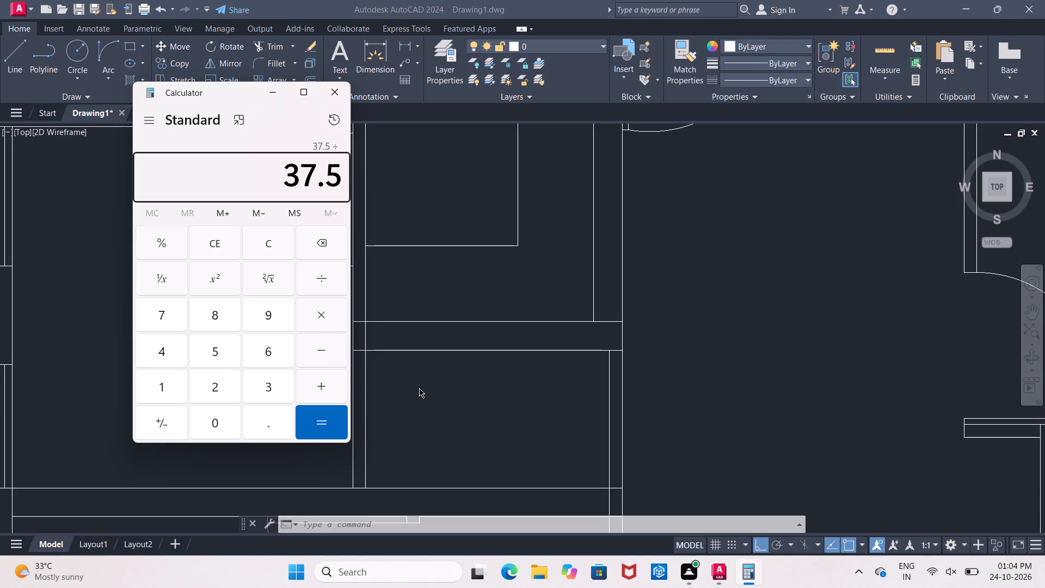
key(2)
key(Return)
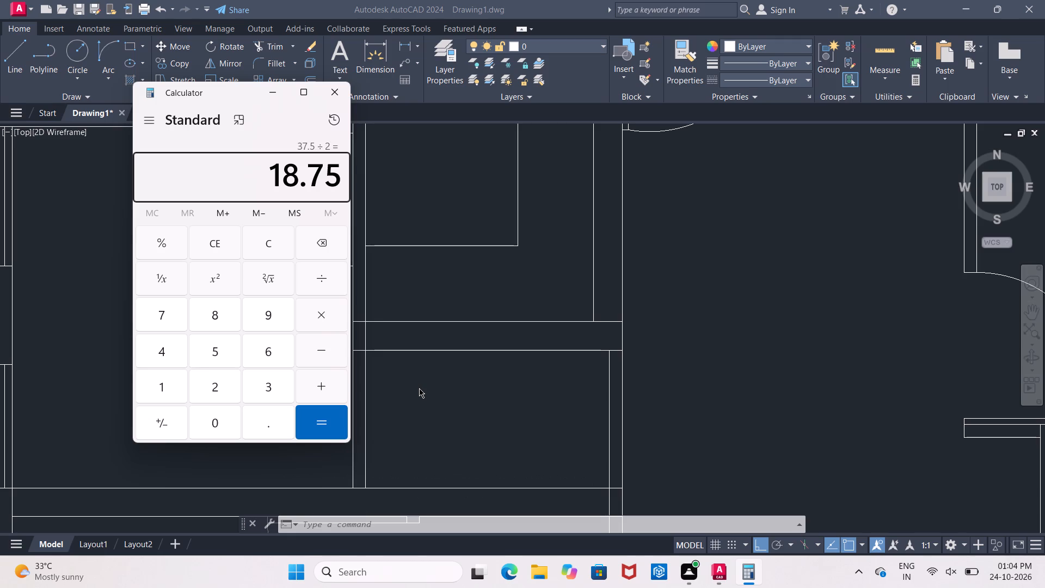
click(347, 92)
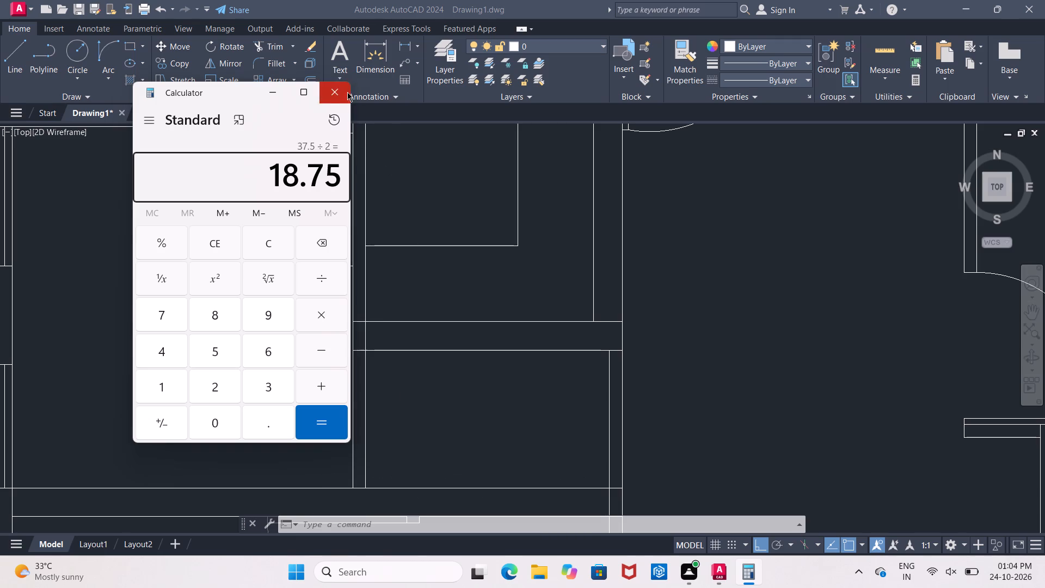
Offset the partition's inner face below the cross wall and the opposite wall's inner face above it inward by 1'8.75".
key(o)
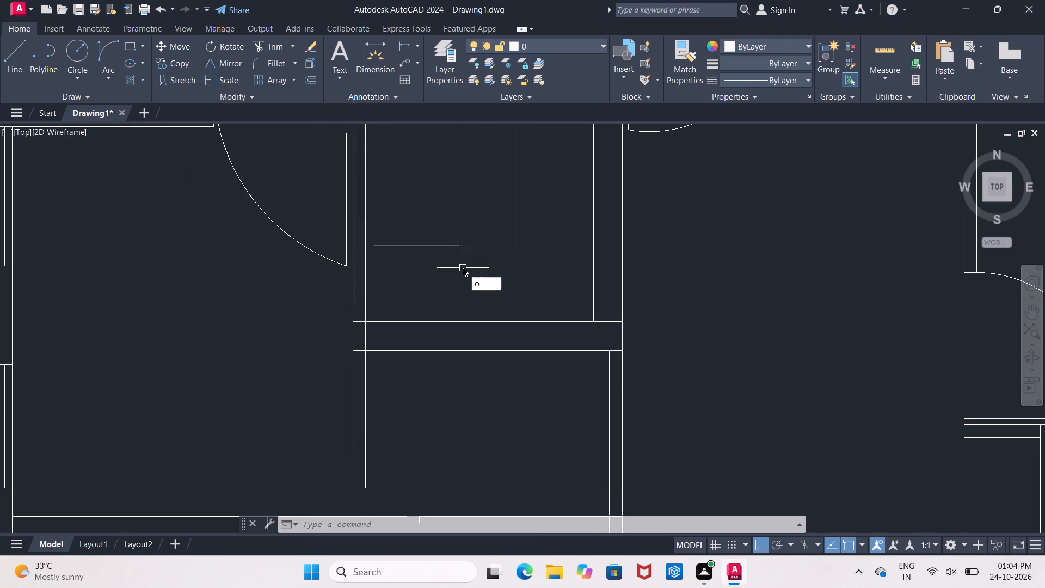
key(Return)
text(1'8.)
key(7)
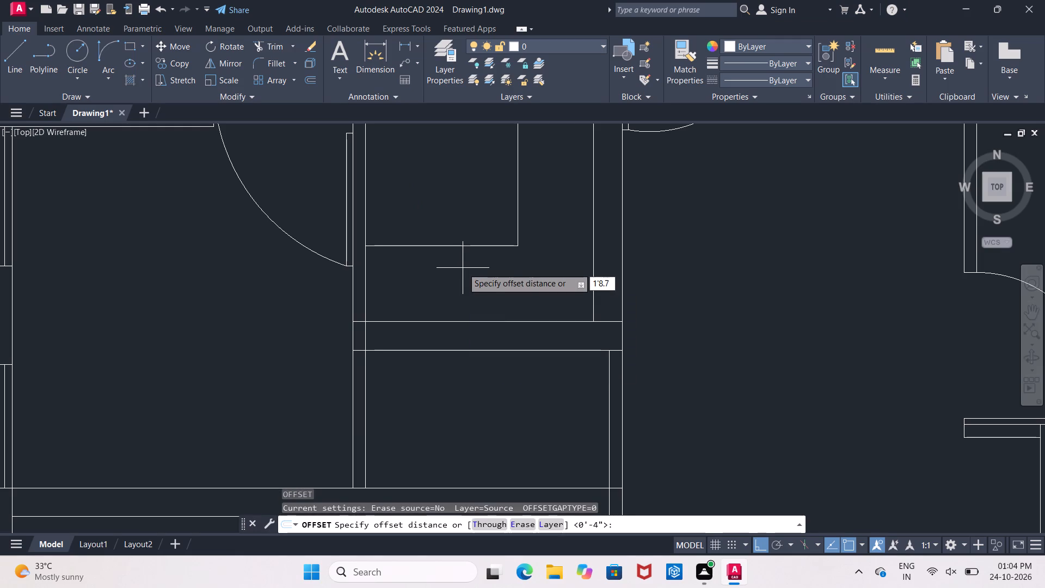
text(5")
key(Return)
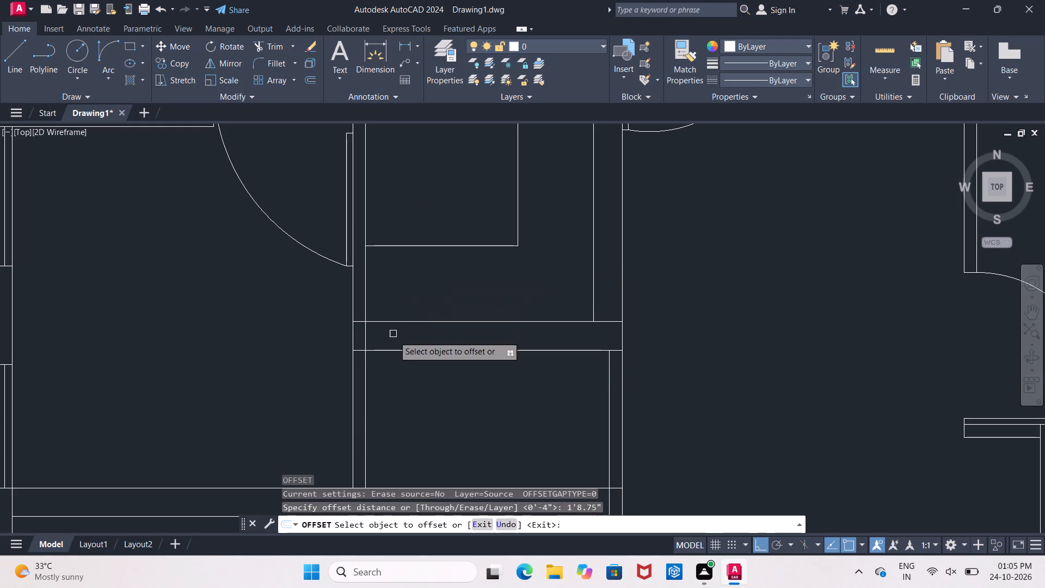
click(367, 402)
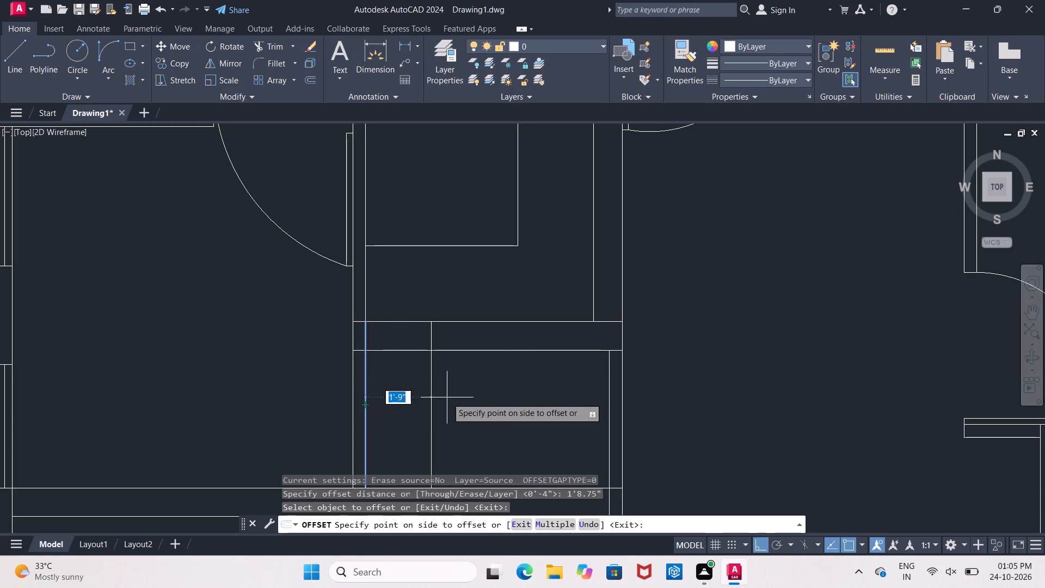
drag(448, 397, 464, 397)
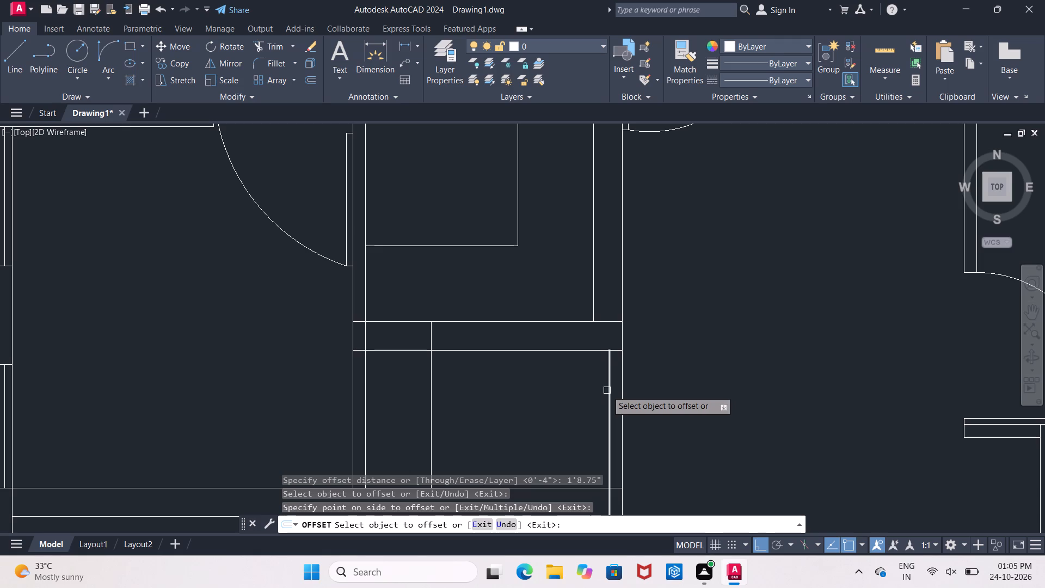
click(591, 286)
click(549, 304)
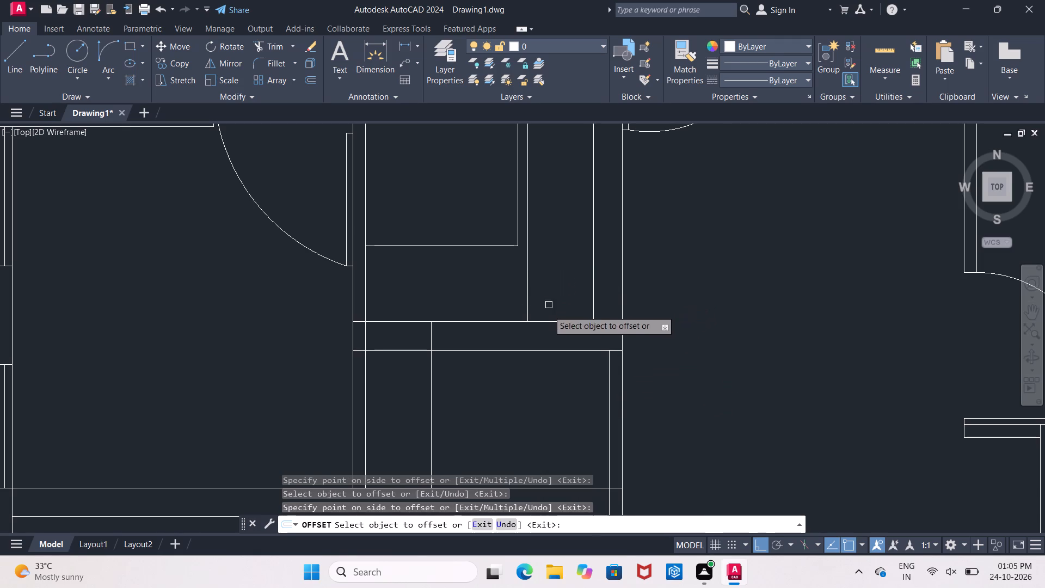
key(Escape)
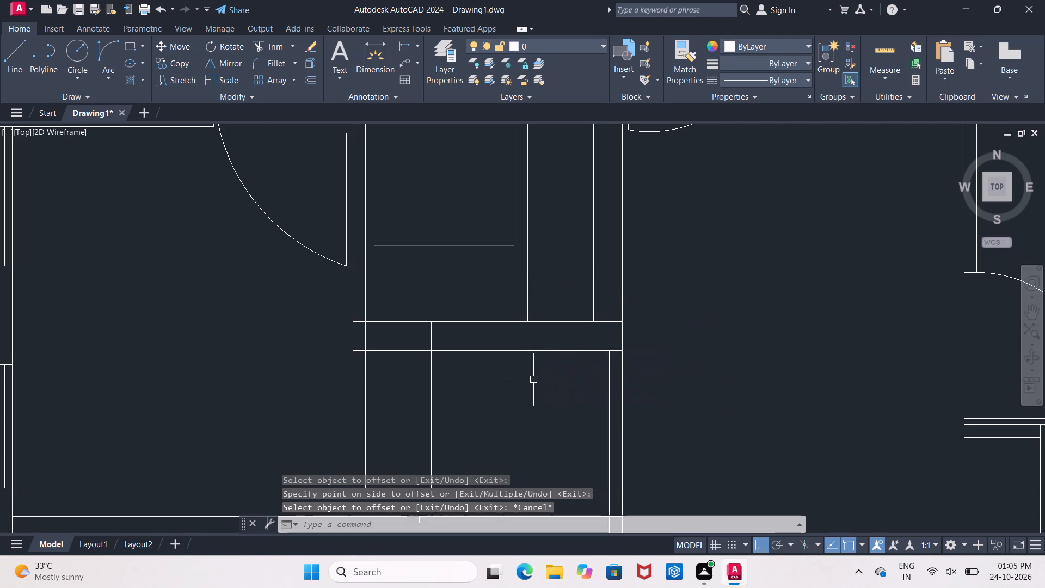
Extend the offset line above the cross wall down to the cross wall's lower face.
text(ex)
key(space)
key(space)
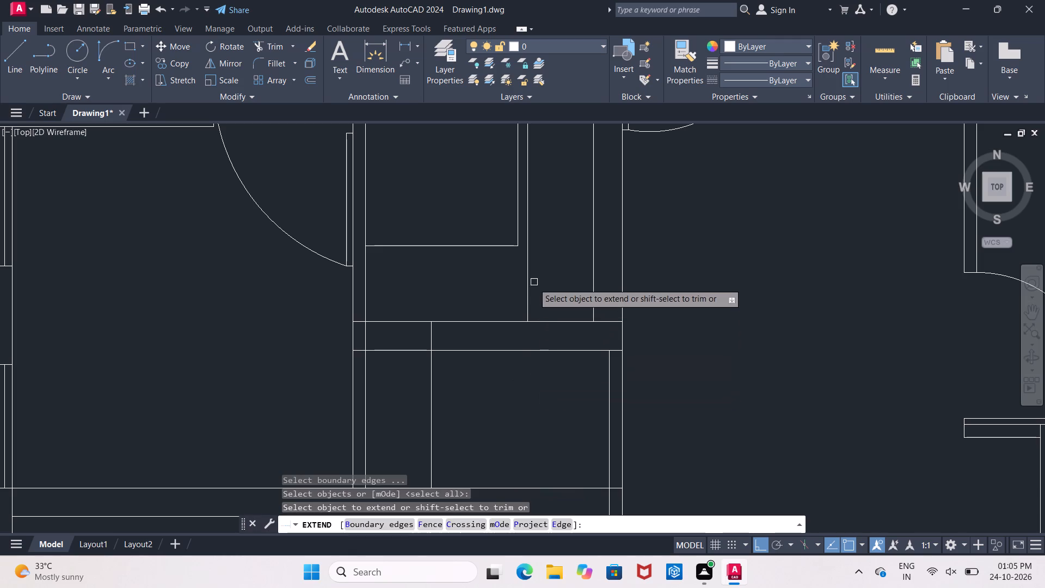
click(527, 300)
key(Escape)
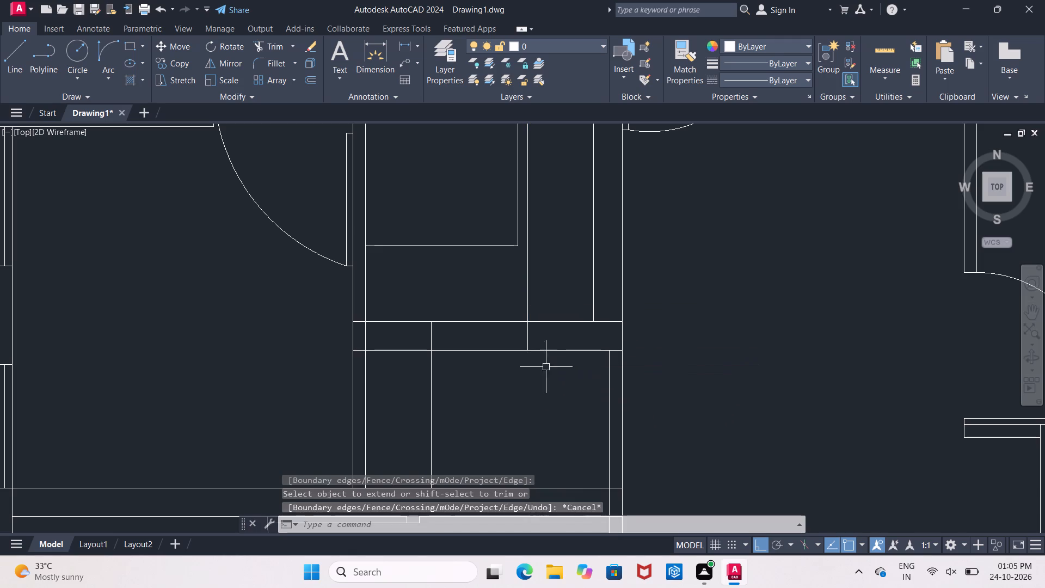
Trim both offset lines outside the cross wall, keeping only the window jambs between its two faces.
text(tr)
key(space)
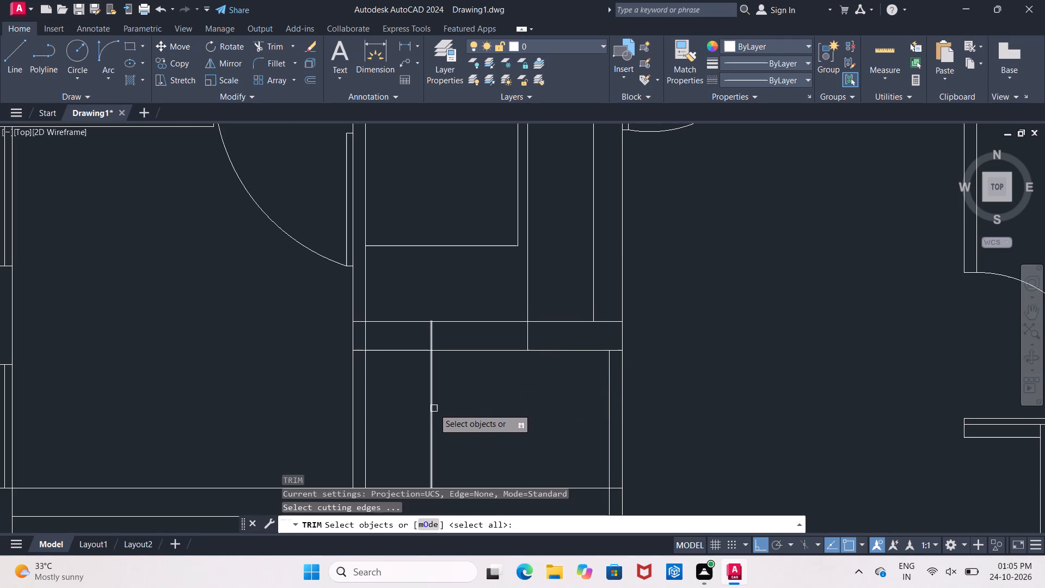
key(space)
click(434, 408)
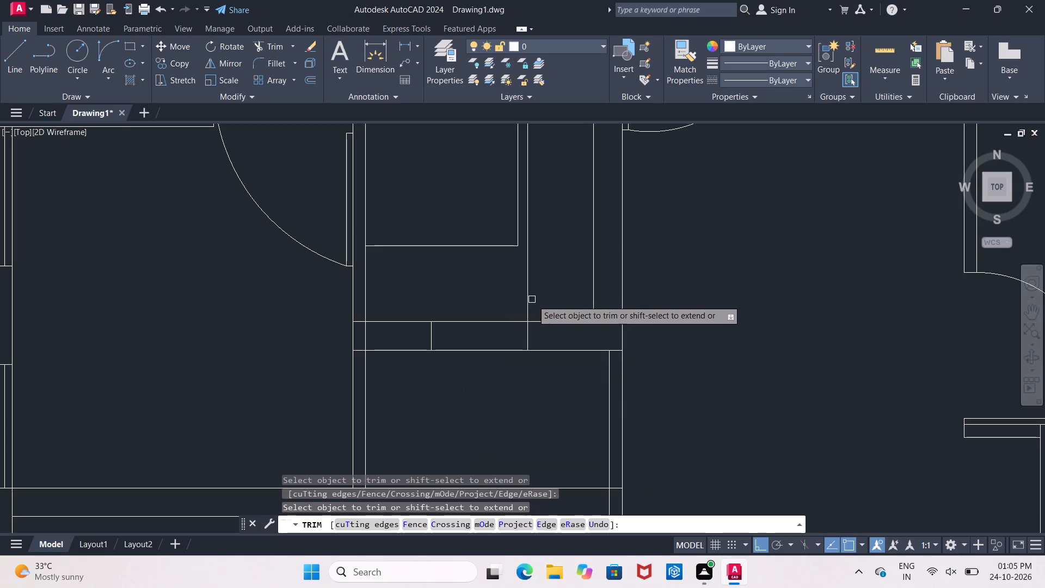
click(528, 304)
scroll(528, 304, down, 2)
scroll(531, 297, up, 1)
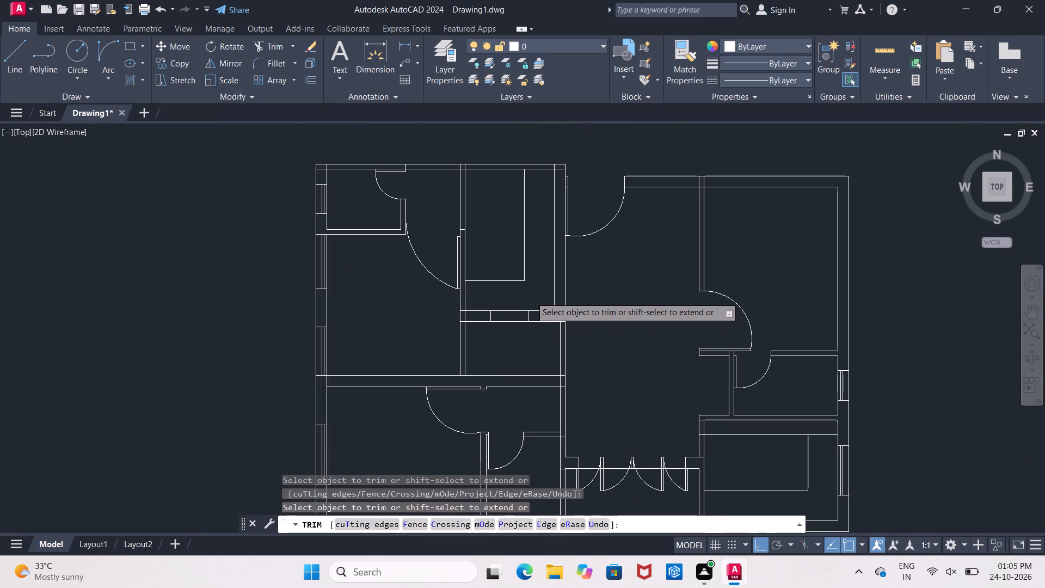
scroll(531, 297, up, 1)
key(Escape)
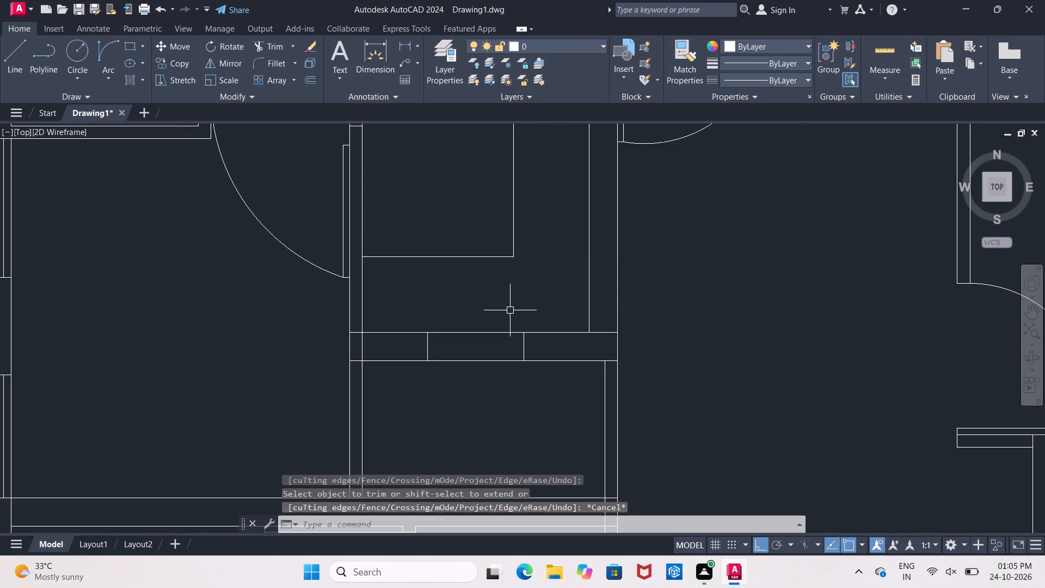
Offset the cross wall's upper line 2.5" downward into the wall thickness.
key(o)
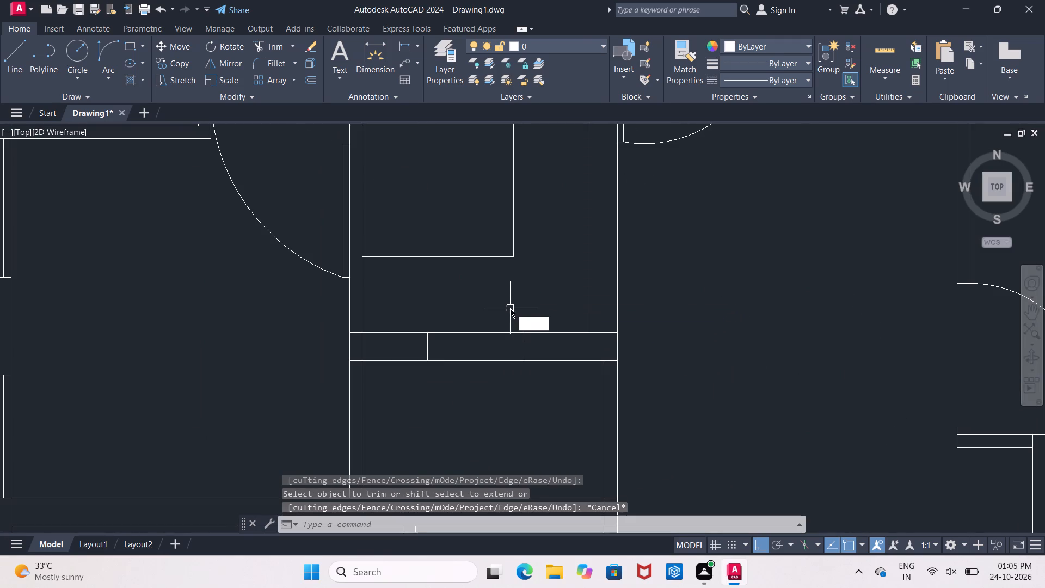
key(Return)
text(2.5")
key(Return)
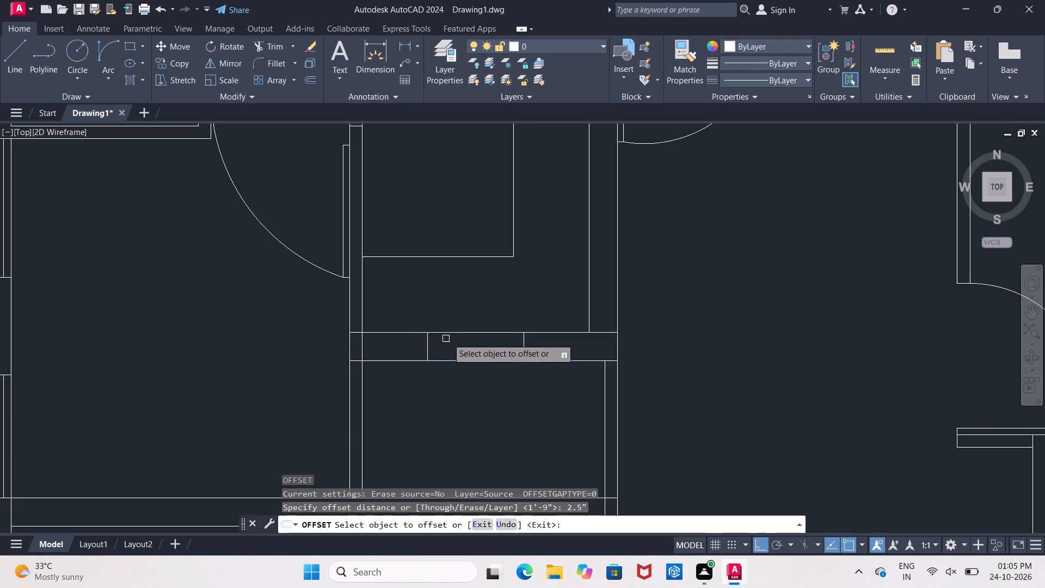
click(458, 333)
click(459, 350)
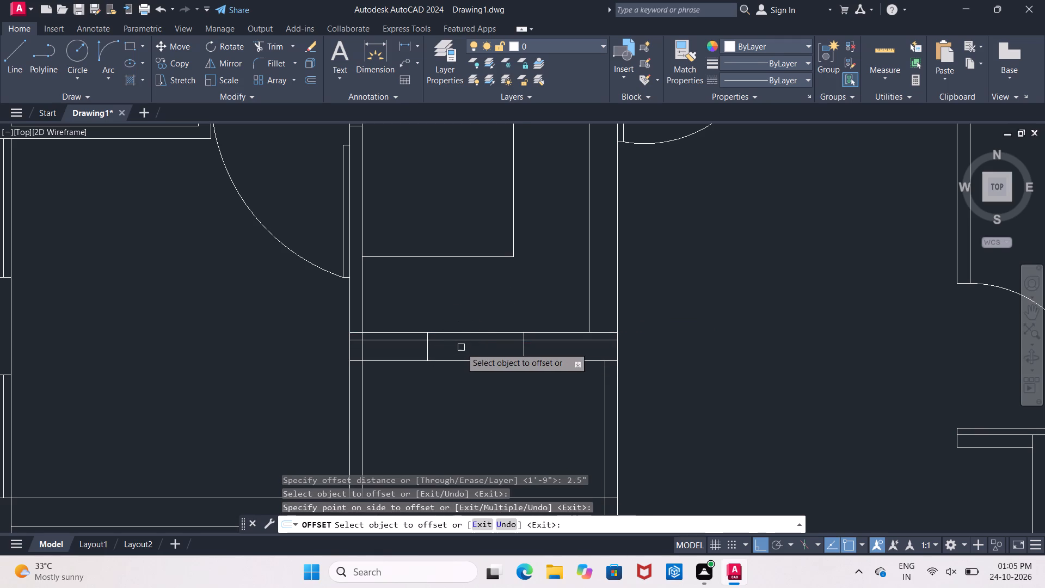
key(Return)
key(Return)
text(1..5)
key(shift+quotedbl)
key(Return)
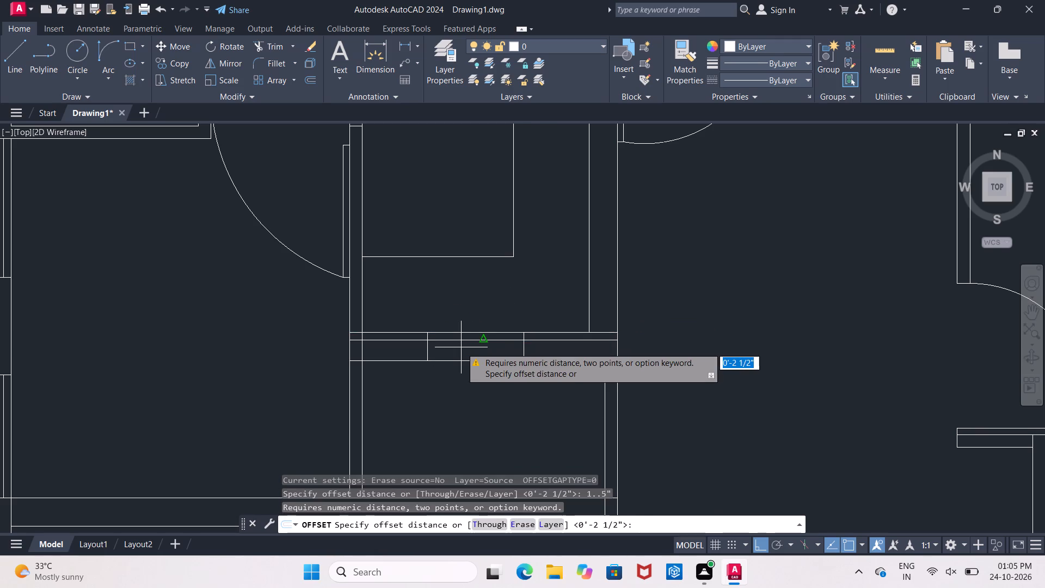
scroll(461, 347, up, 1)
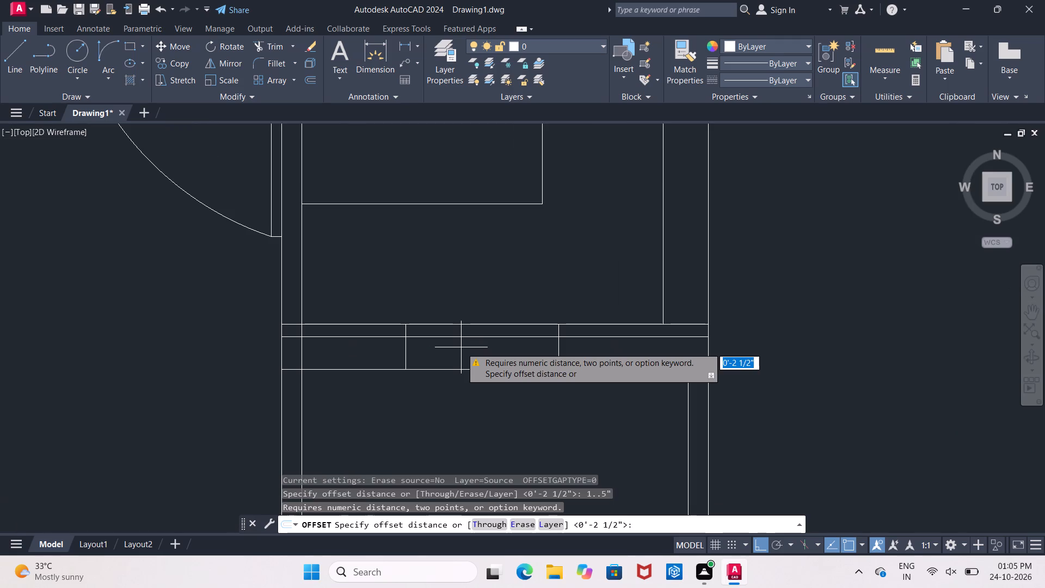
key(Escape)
Offset the new line inside the cross wall 1.5" further downward to form the second window glazing line.
key(o)
key(Return)
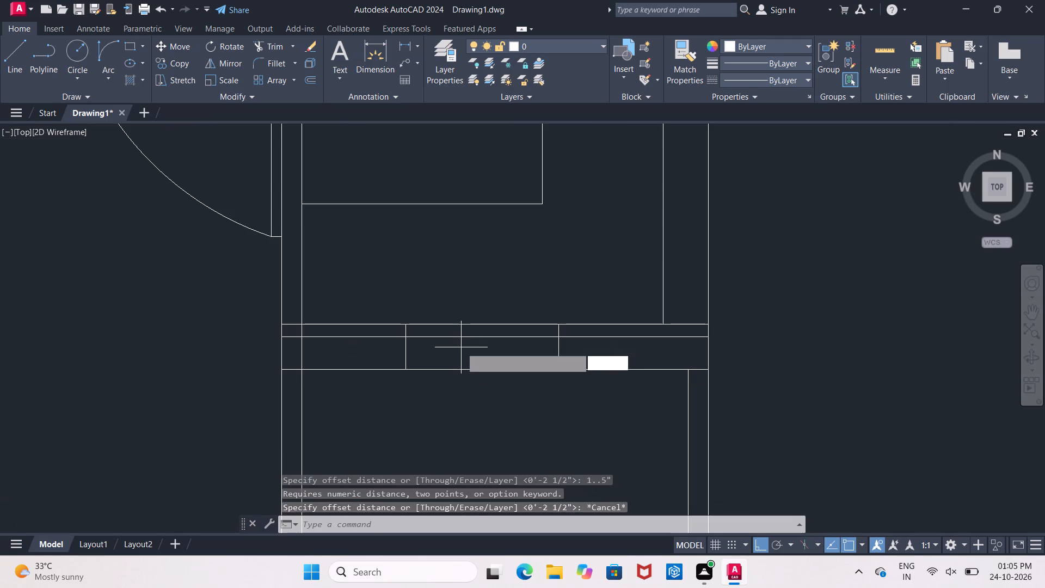
text(1.5)
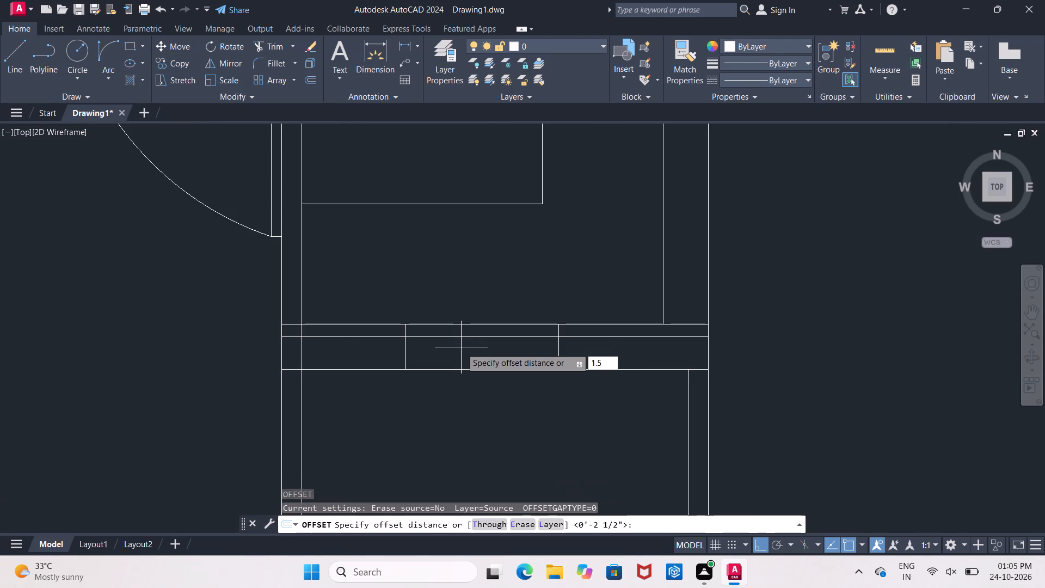
key(shift+quotedbl)
key(Return)
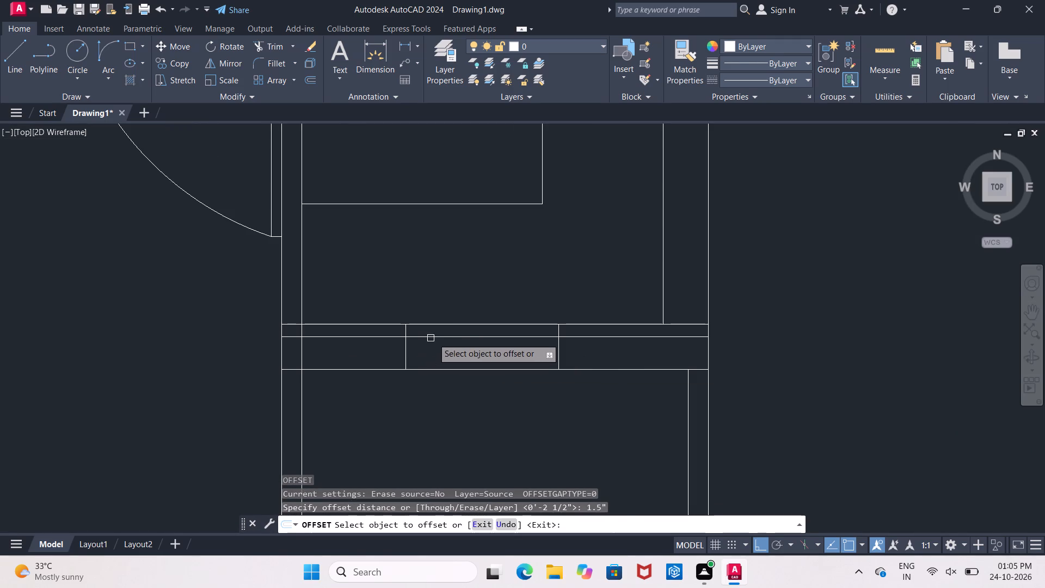
click(454, 336)
click(453, 356)
key(Escape)
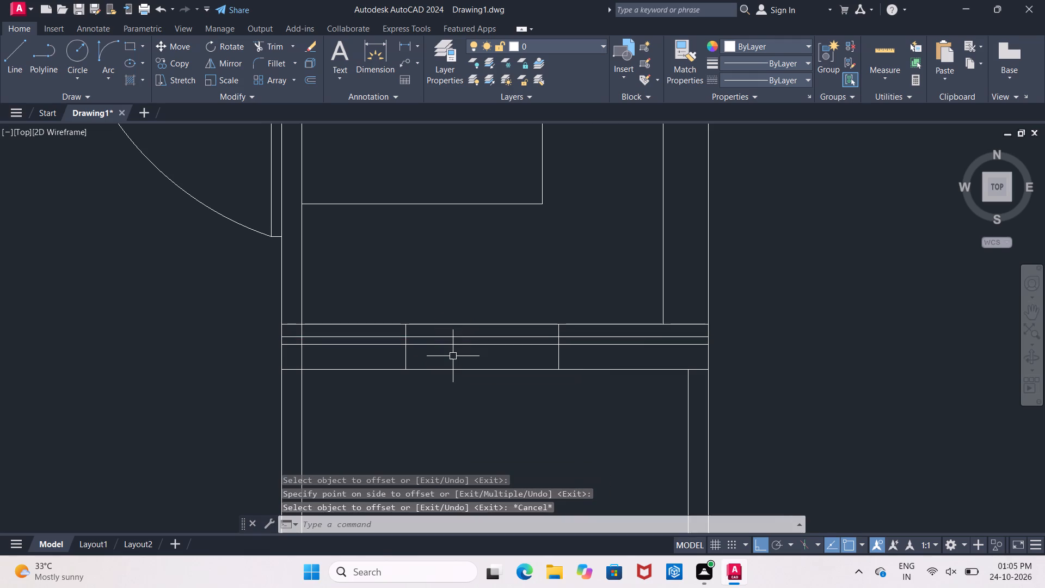
Trim both glazing lines beyond the window jambs so they span only the opening in the cross wall.
text(re)
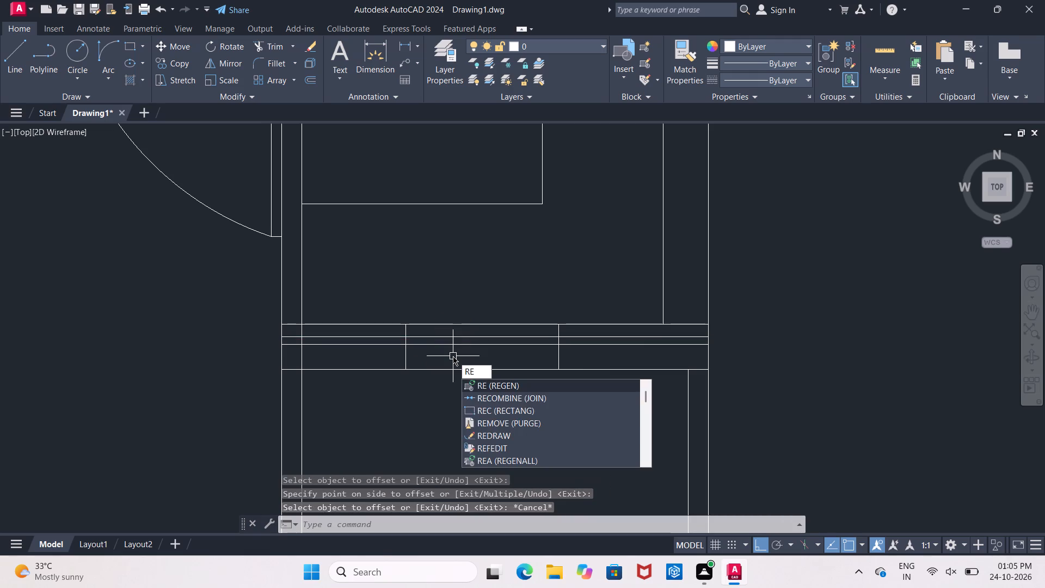
key(BackSpace)
key(BackSpace)
key(space)
text(tr)
key(space)
key(space)
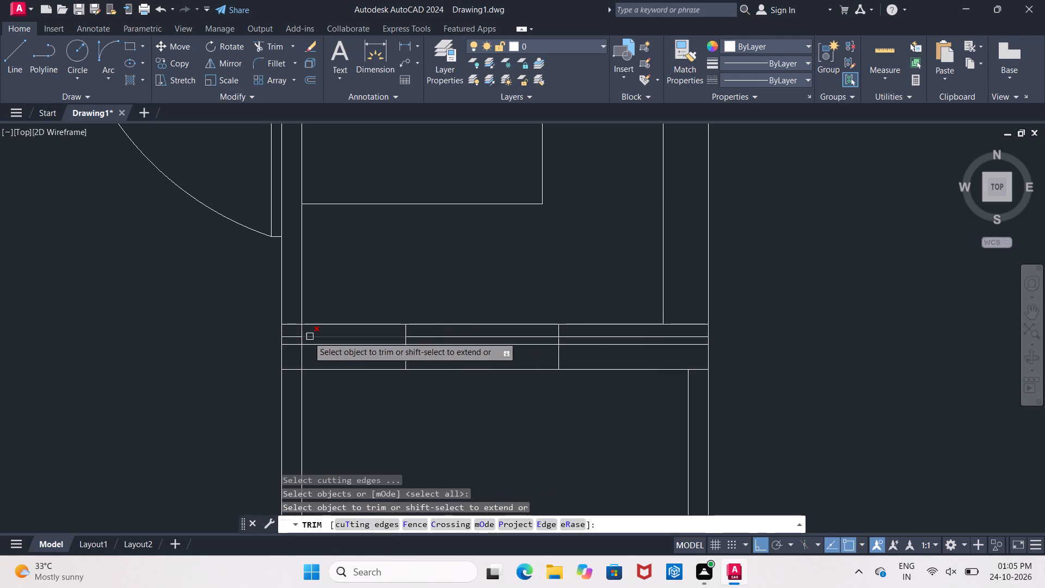
click(285, 335)
click(287, 344)
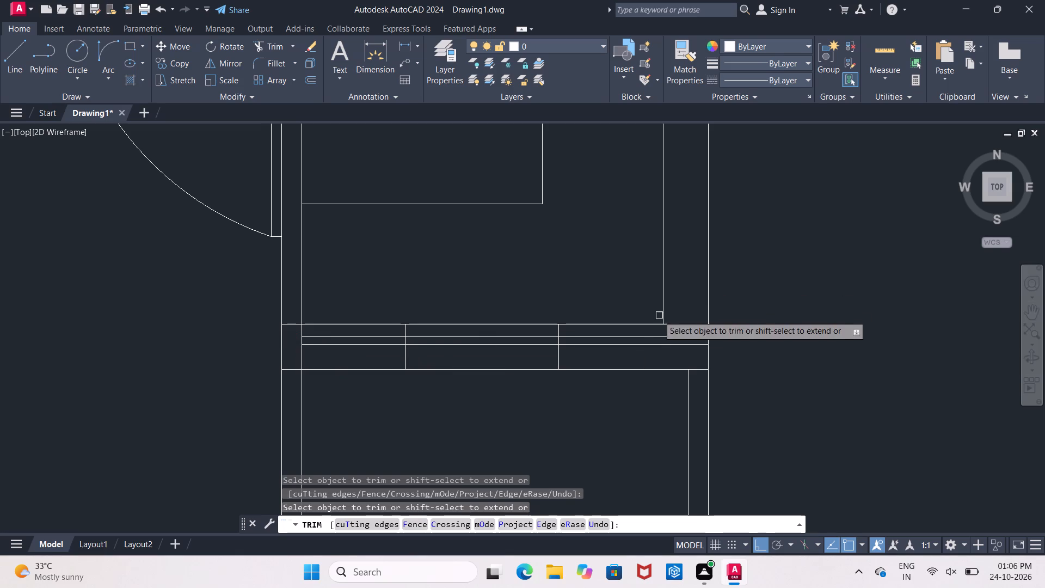
click(614, 342)
click(609, 339)
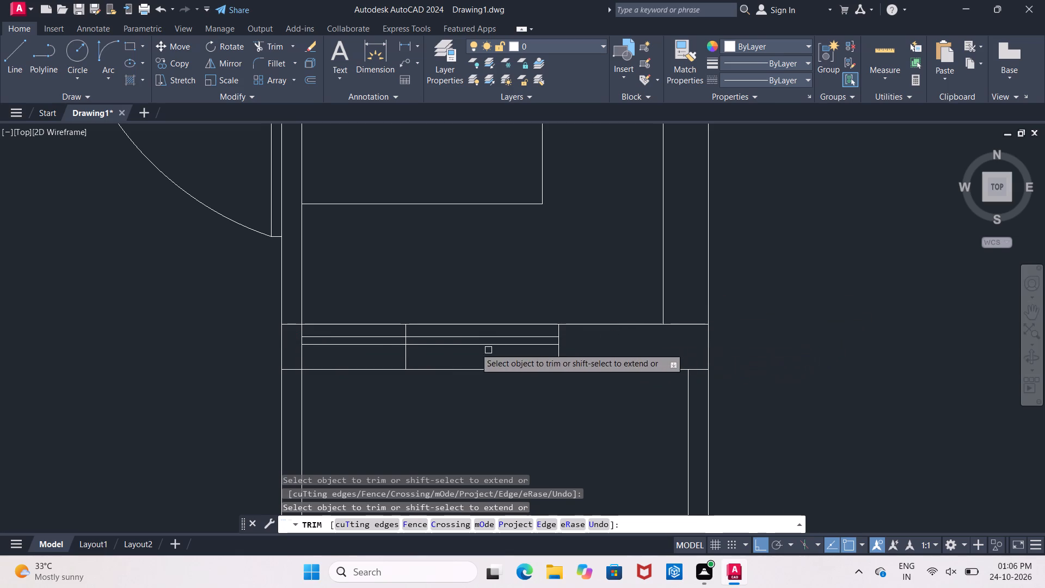
click(383, 341)
click(382, 336)
click(382, 344)
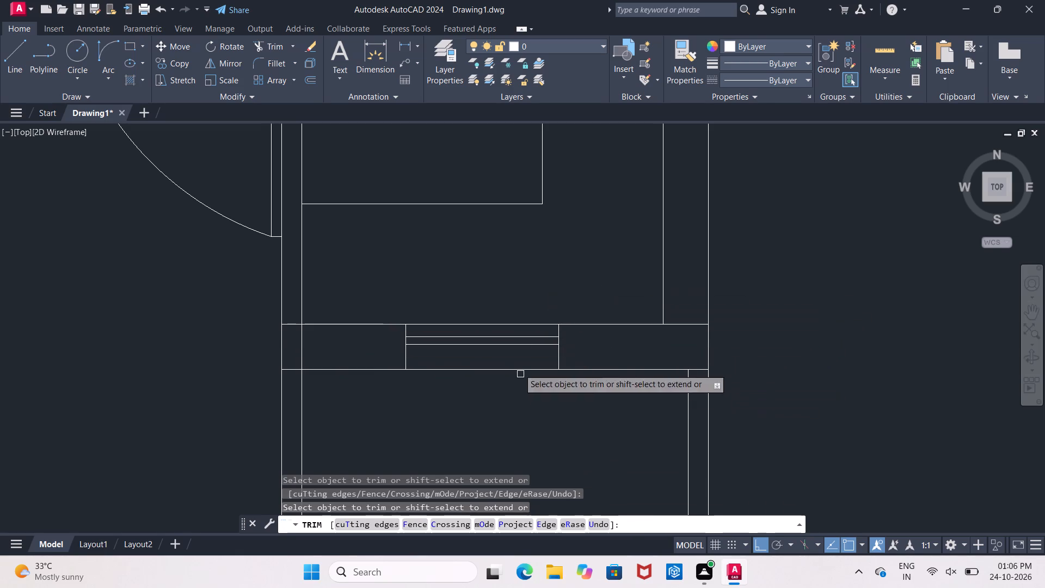
Trim the cross wall's upper and lower faces between the two window jambs.
click(499, 323)
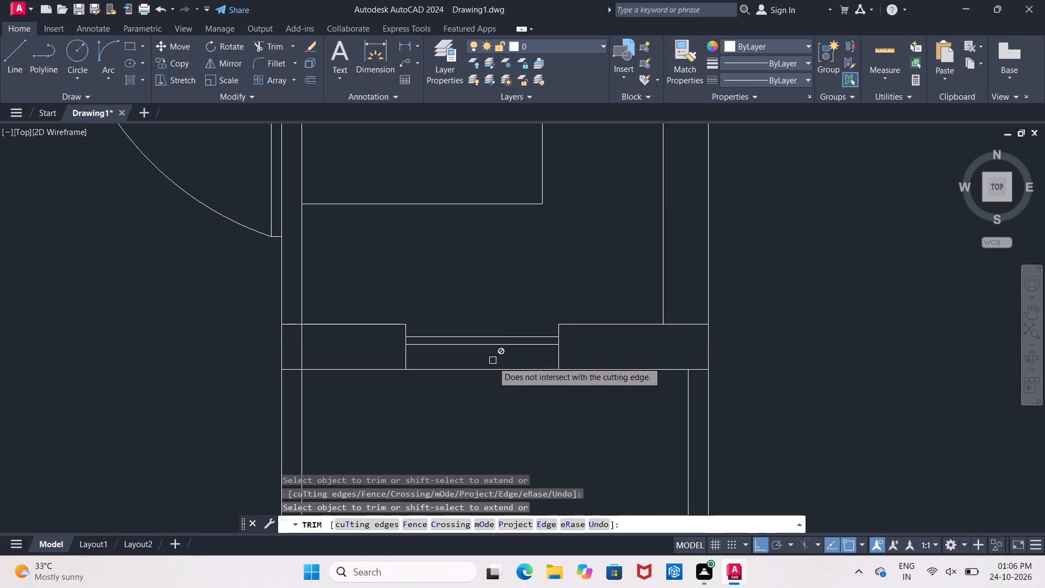
click(493, 369)
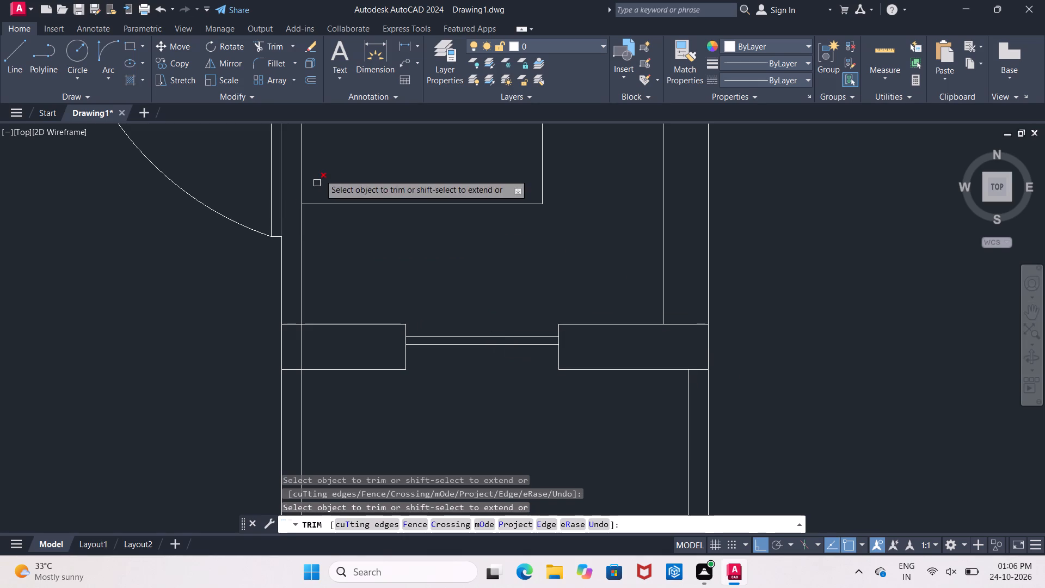
Draw separate lines between the jamb ends along the window opening's upper and lower edges.
click(10, 48)
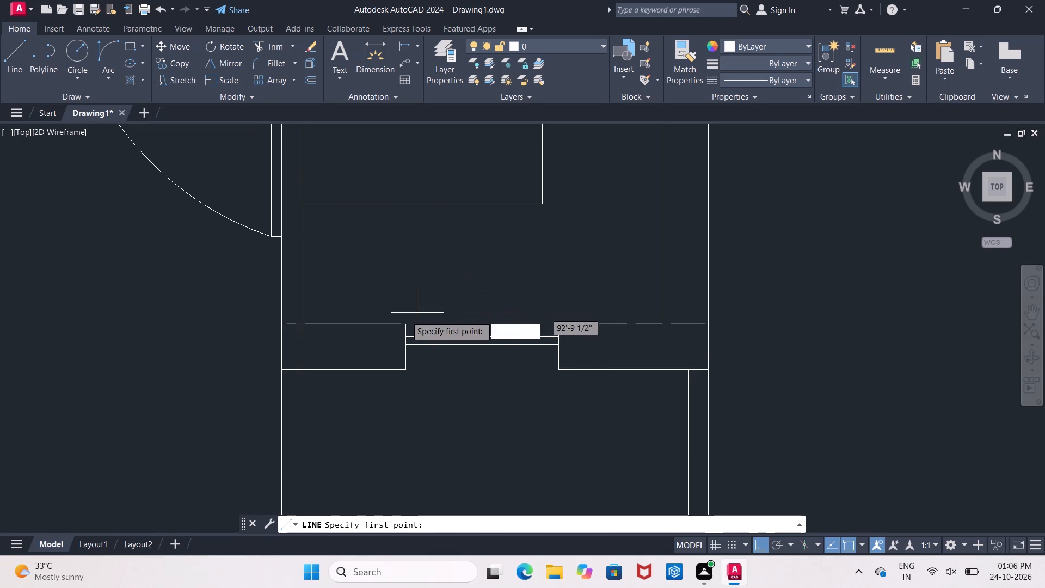
click(403, 322)
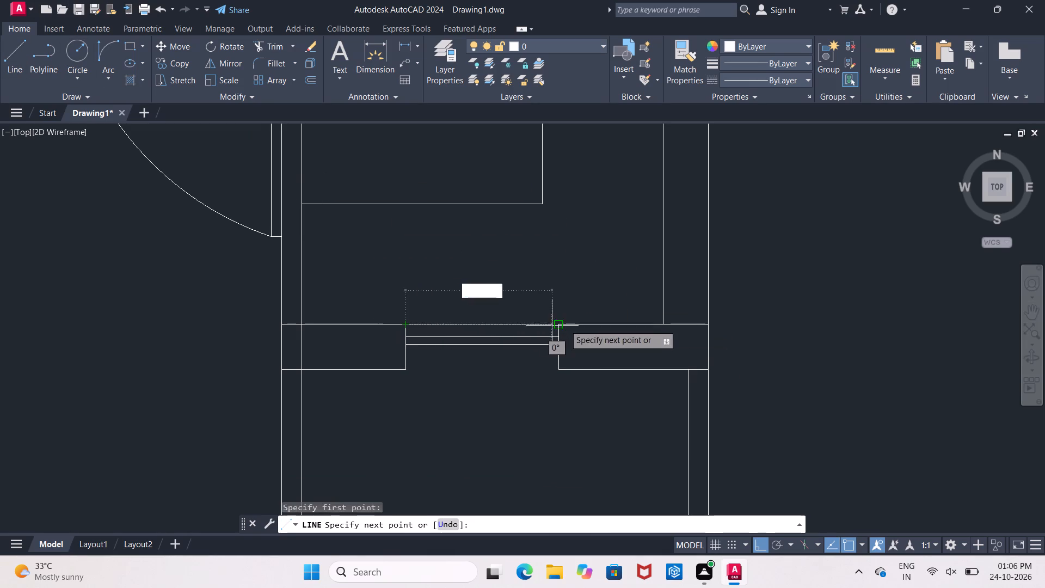
click(565, 324)
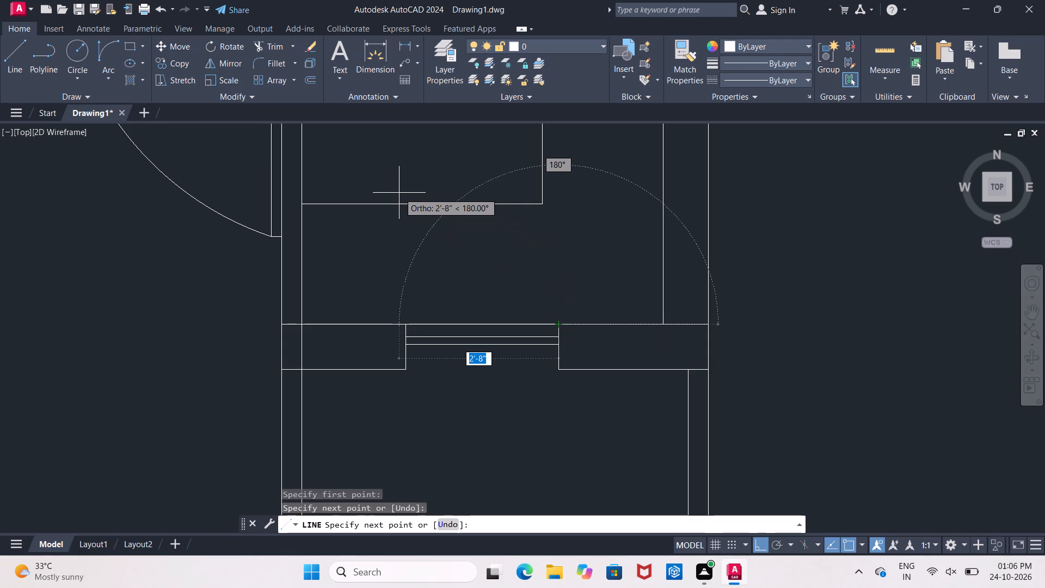
key(space)
click(8, 58)
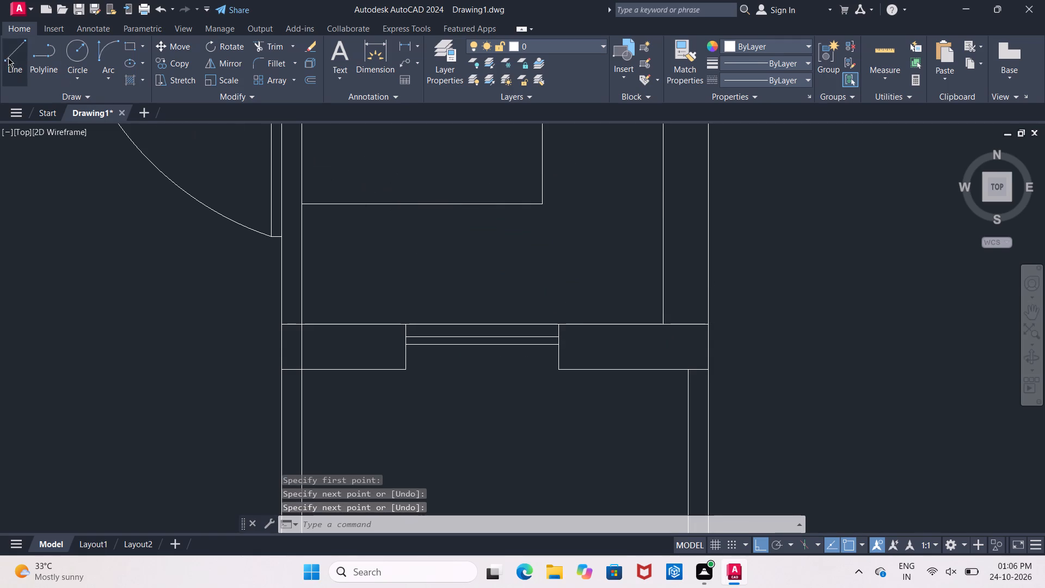
click(409, 369)
click(561, 371)
key(space)
Trim the overlapping wall lines where the cross wall meets the partition on its left end.
scroll(534, 268, down, 1)
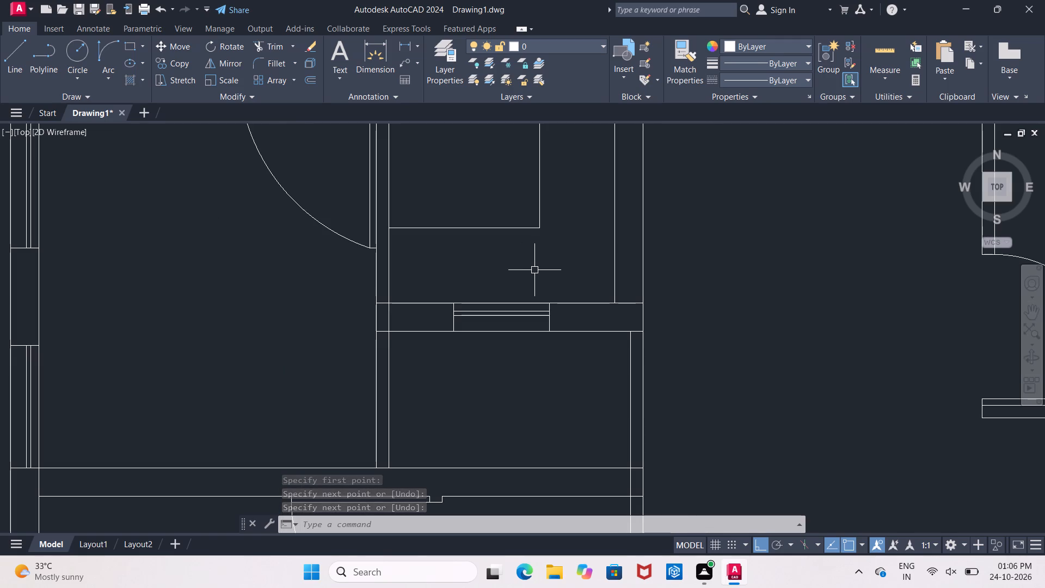
text(tr)
key(space)
key(space)
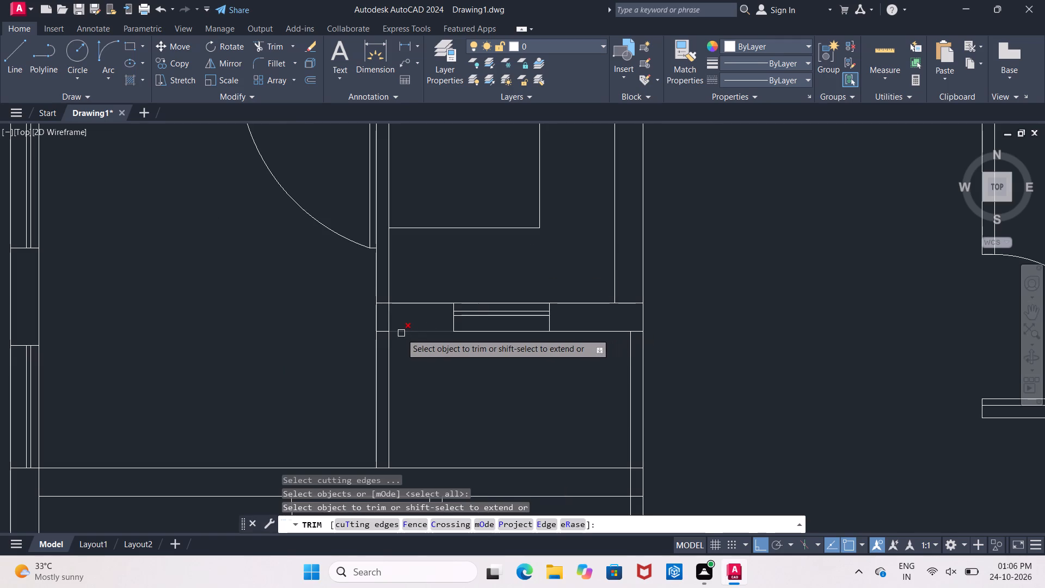
click(391, 323)
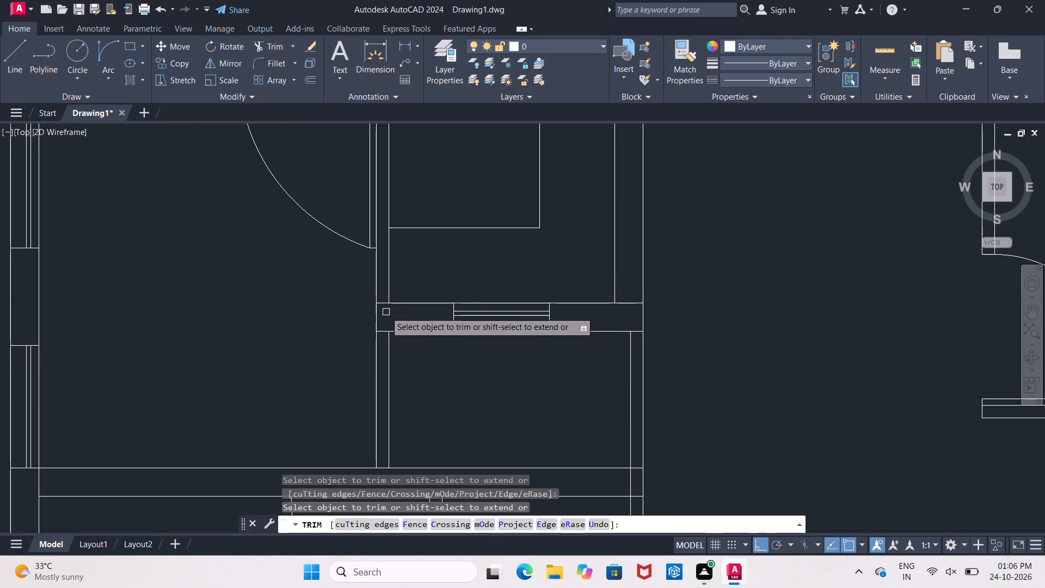
click(384, 304)
click(385, 332)
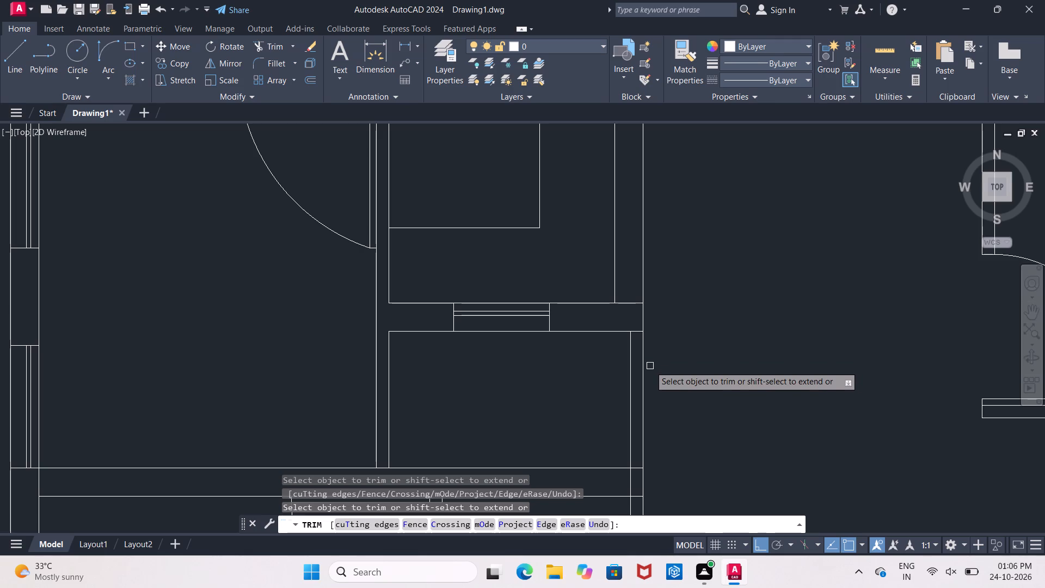
Extend the right wall's inner face from above the windowed cross wall down to the horizontal wall below.
middle_drag(609, 379, 575, 290)
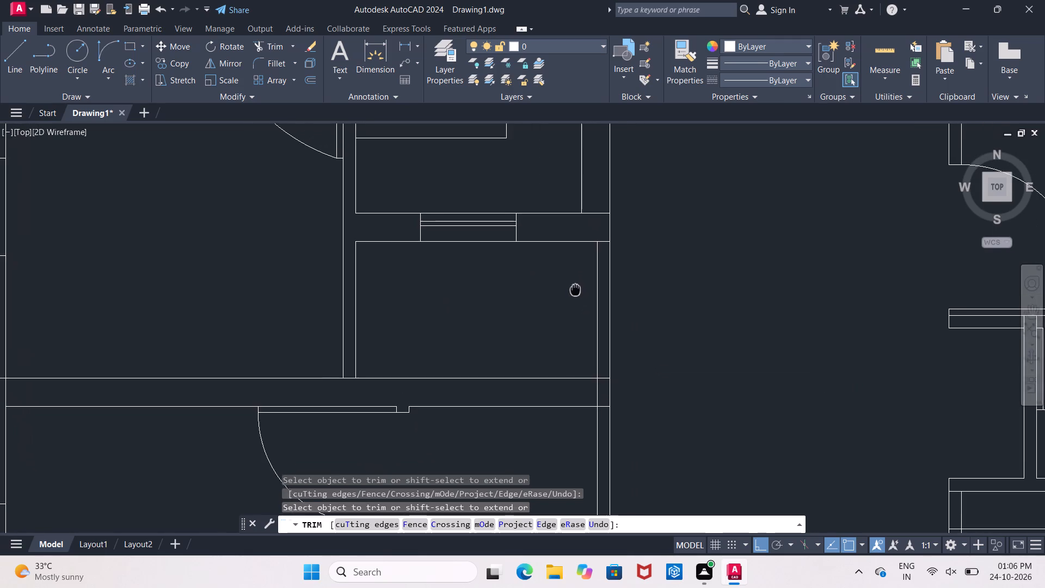
middle_drag(575, 290, 568, 300)
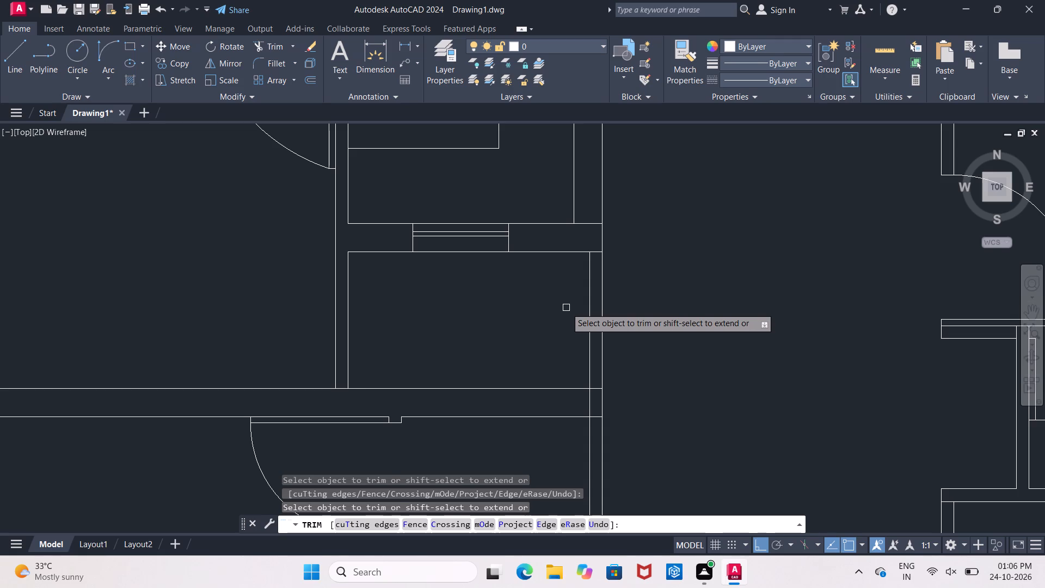
key(Escape)
text(ex)
key(space)
key(space)
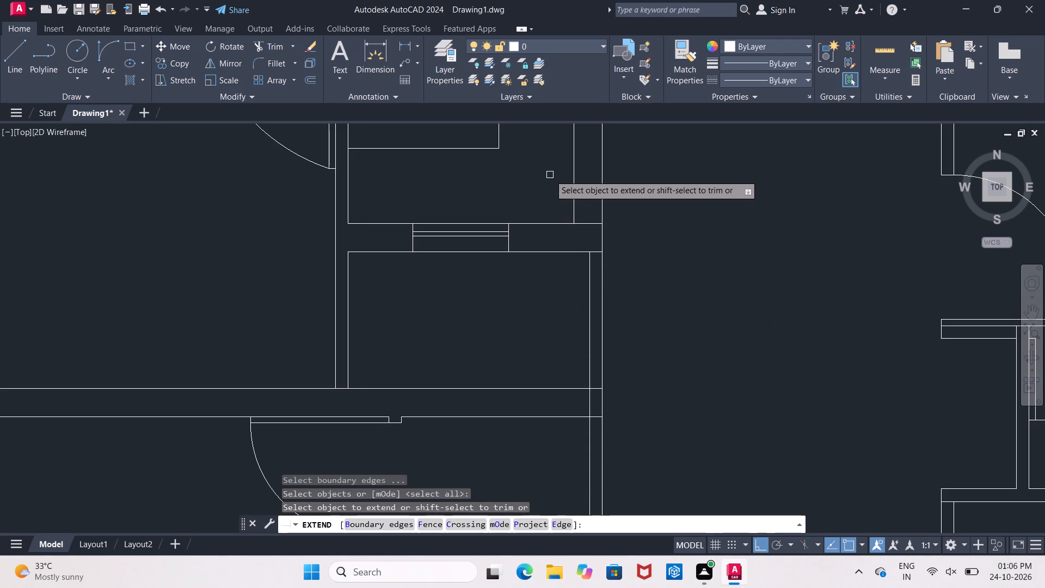
click(576, 222)
click(576, 240)
key(Escape)
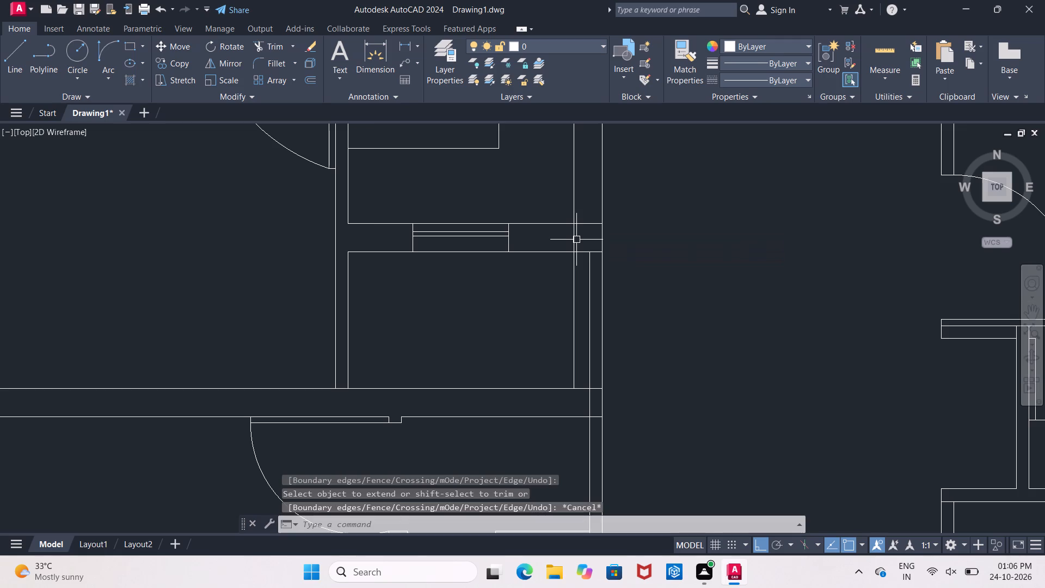
Trim the cross wall's face ends and the extended inner face between them at the right wall junction.
text(tr)
key(space)
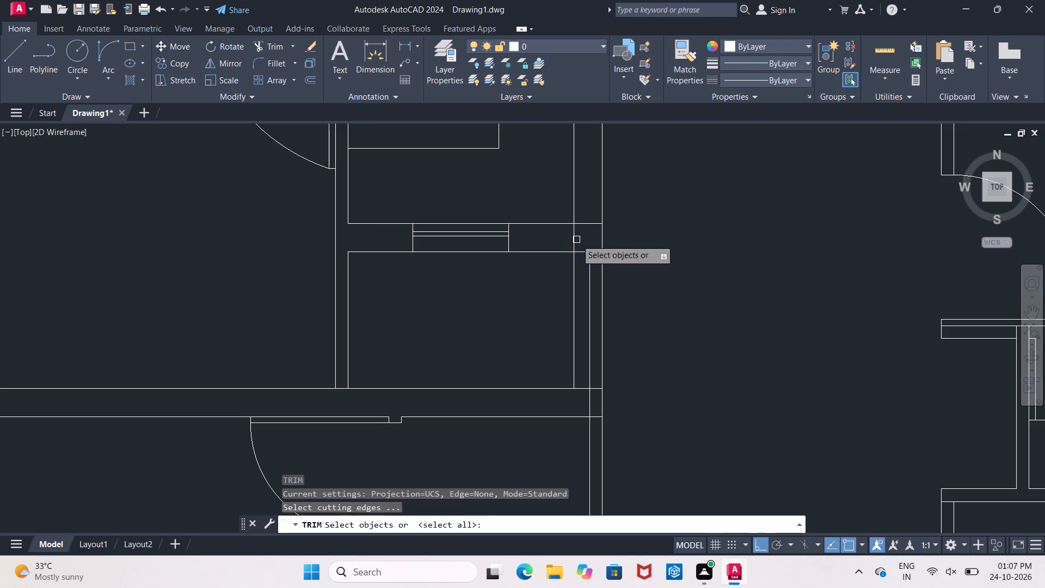
key(space)
click(576, 240)
click(581, 227)
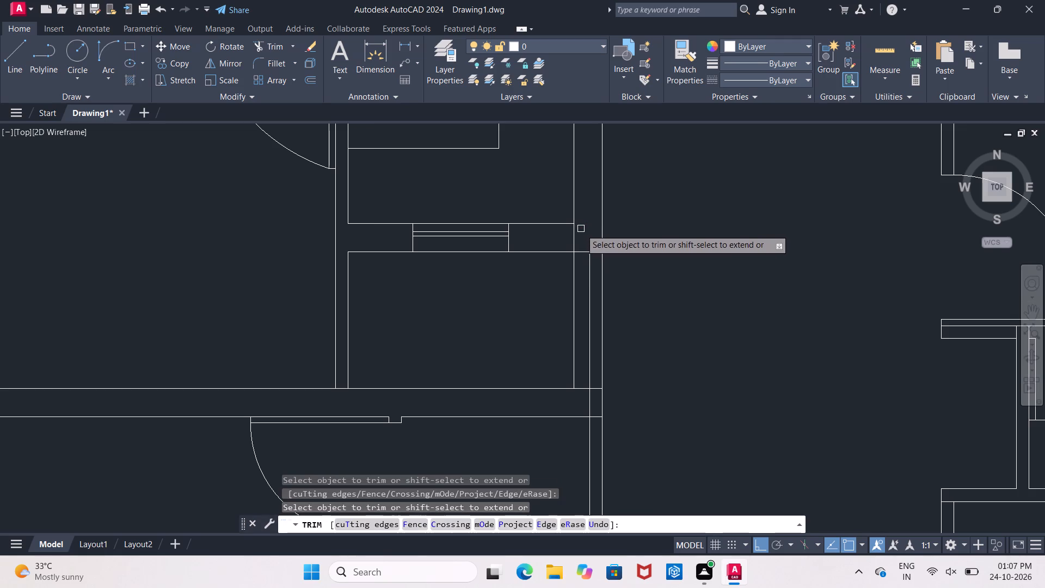
click(572, 235)
click(579, 250)
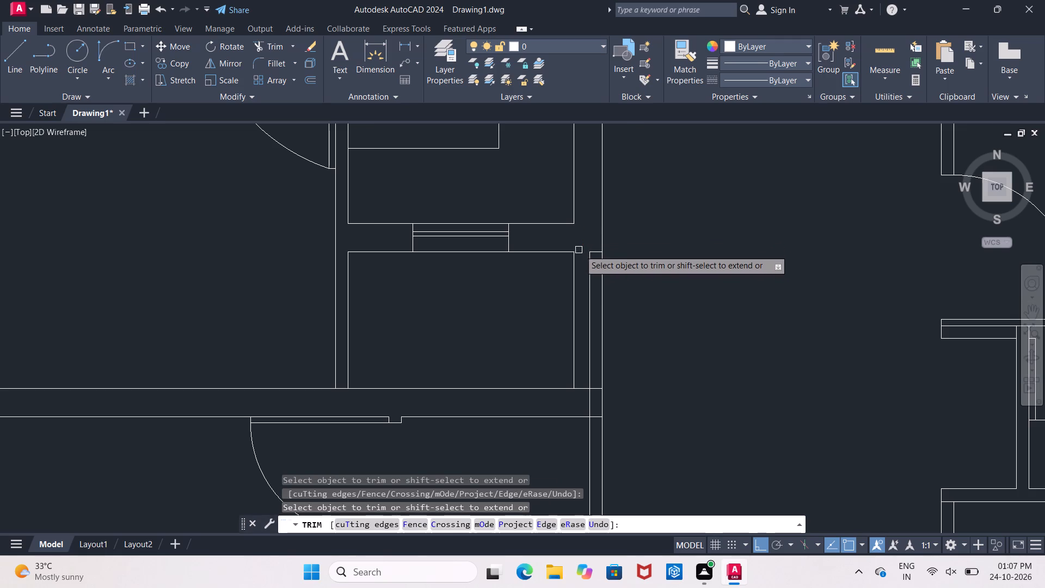
Remove the old inner face of the right wall below the cross wall and the leftover stub at its top.
click(589, 290)
key(Escape)
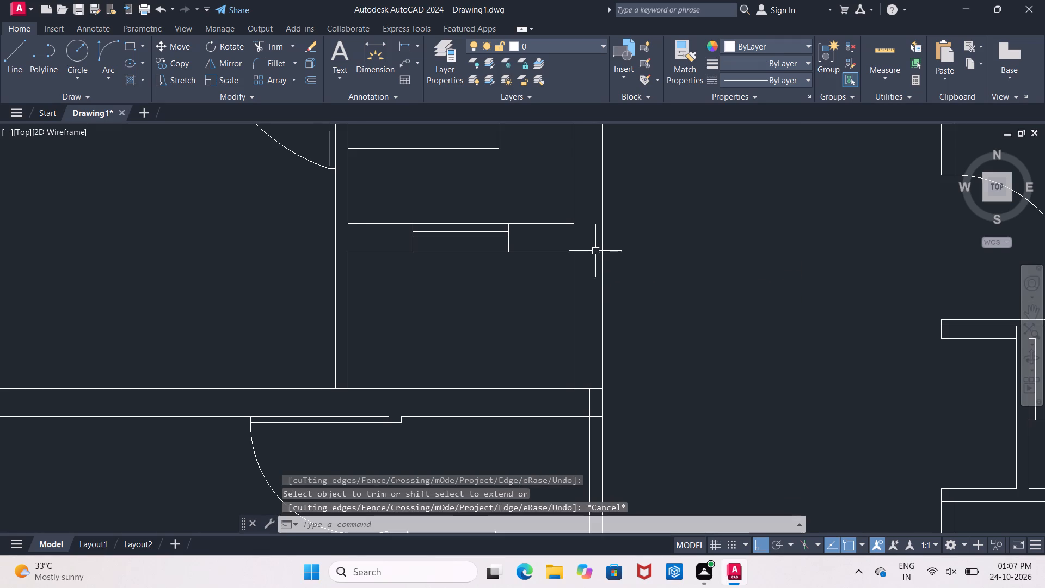
click(595, 251)
key(Delete)
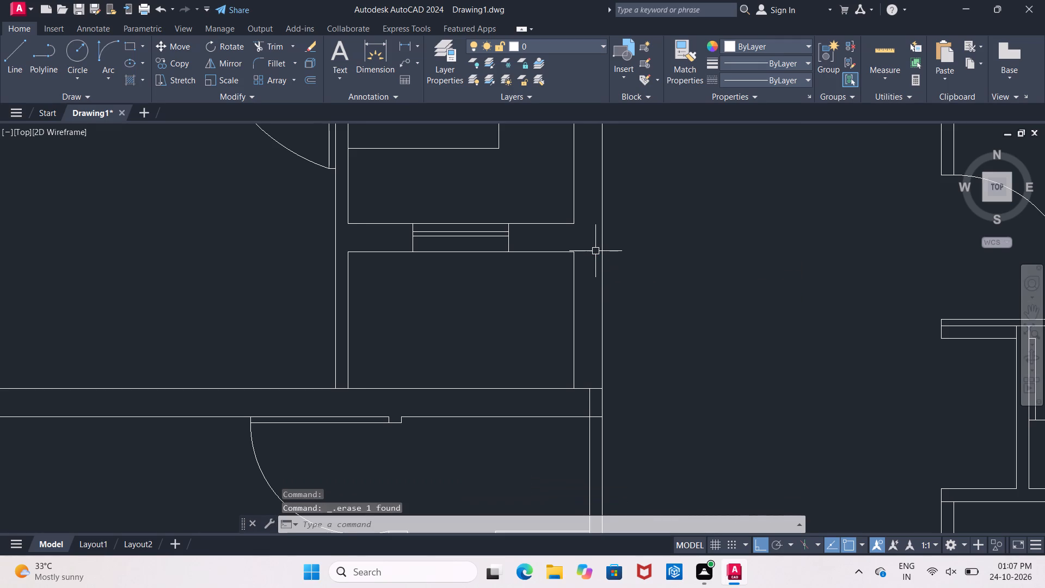
Examine the overall floor plan and the separate wall lines above it.
scroll(595, 251, down, 2)
middle_drag(575, 156, 533, 297)
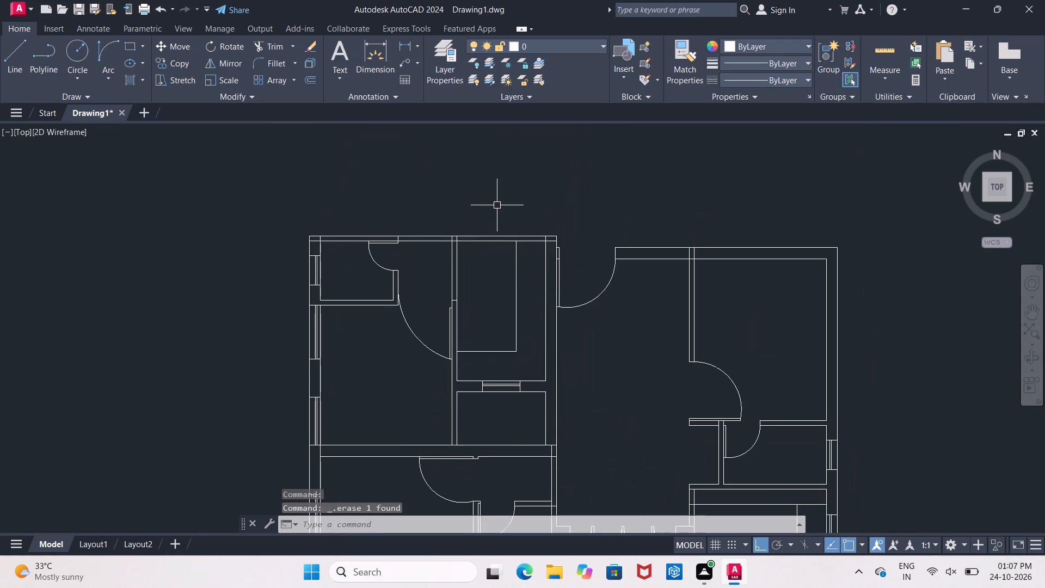
scroll(496, 205, down, 1)
middle_drag(496, 210, 485, 246)
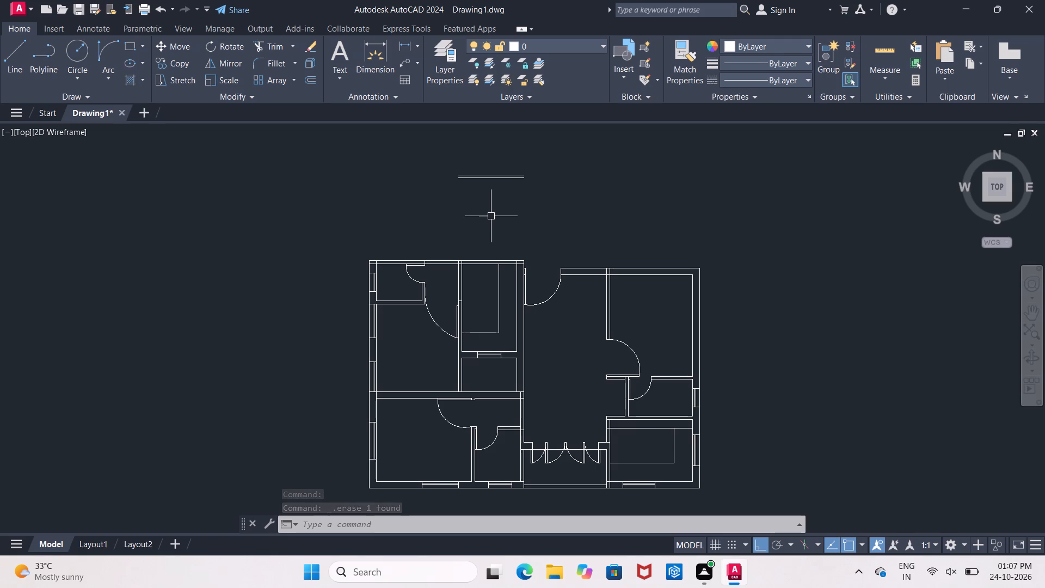
scroll(489, 216, up, 2)
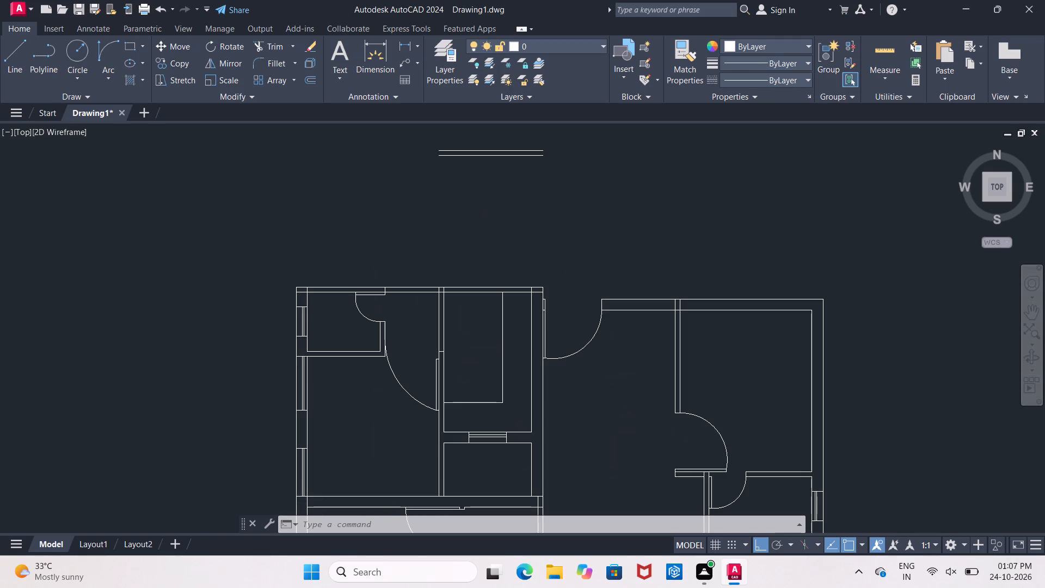
middle_drag(492, 217, 480, 224)
scroll(480, 224, down, 2)
middle_drag(480, 225, 459, 235)
key(Escape)
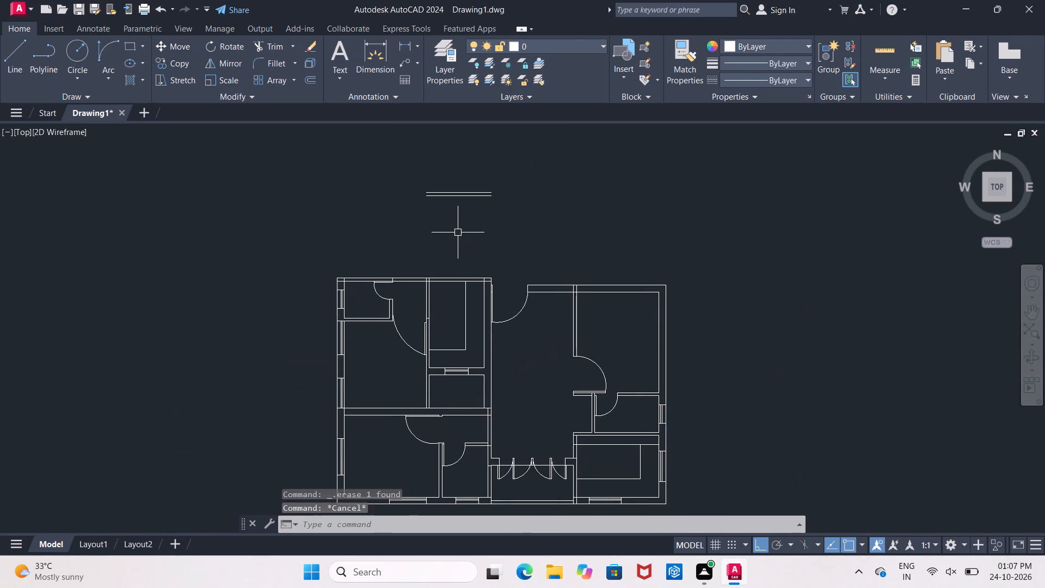
Extend the inner and outer faces of the upper-left block's right wall up to the separate 4" wall above the plan.
text(ex)
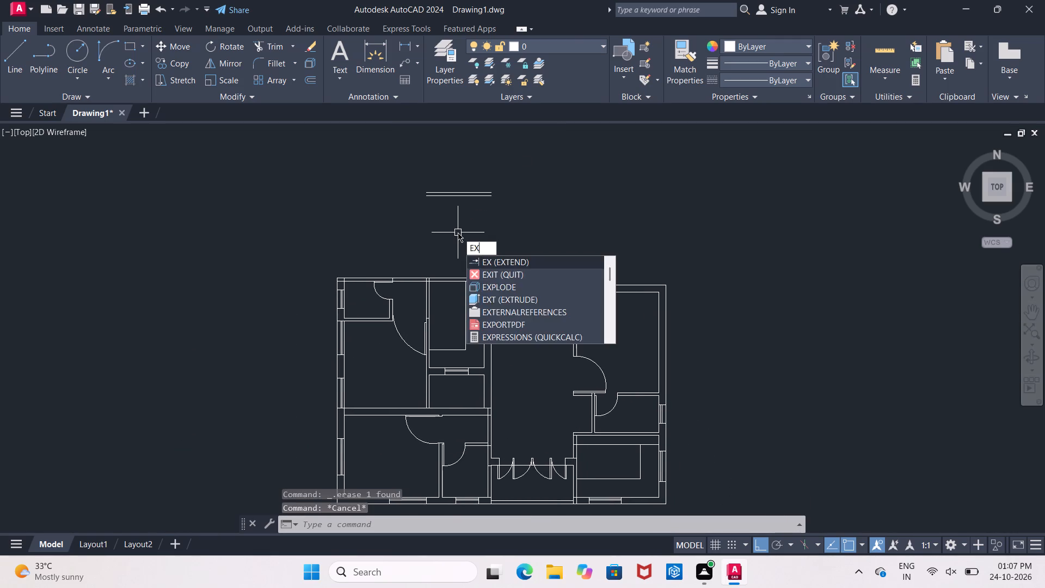
key(space)
key(space)
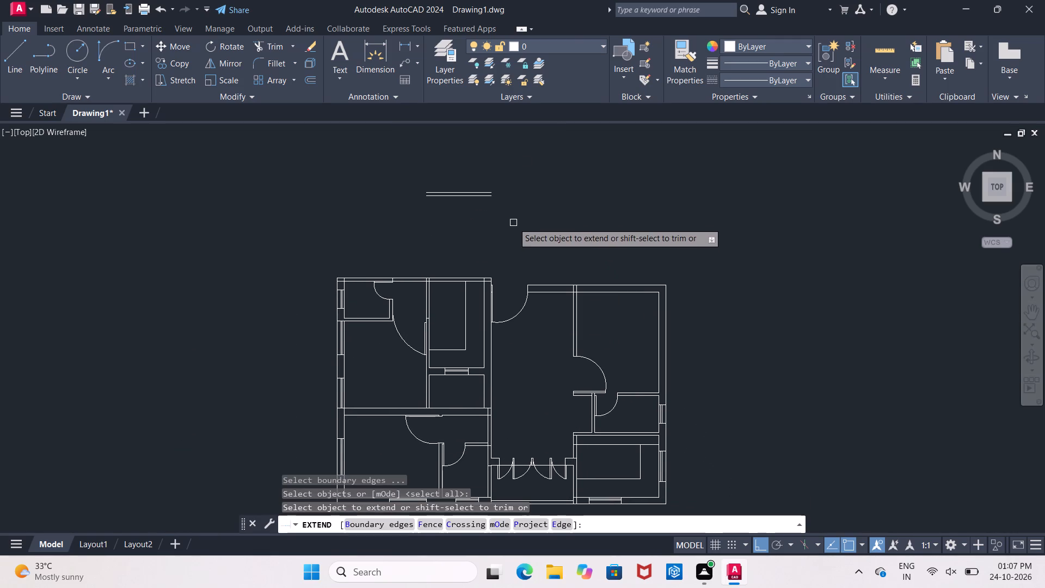
middle_drag(510, 229, 496, 263)
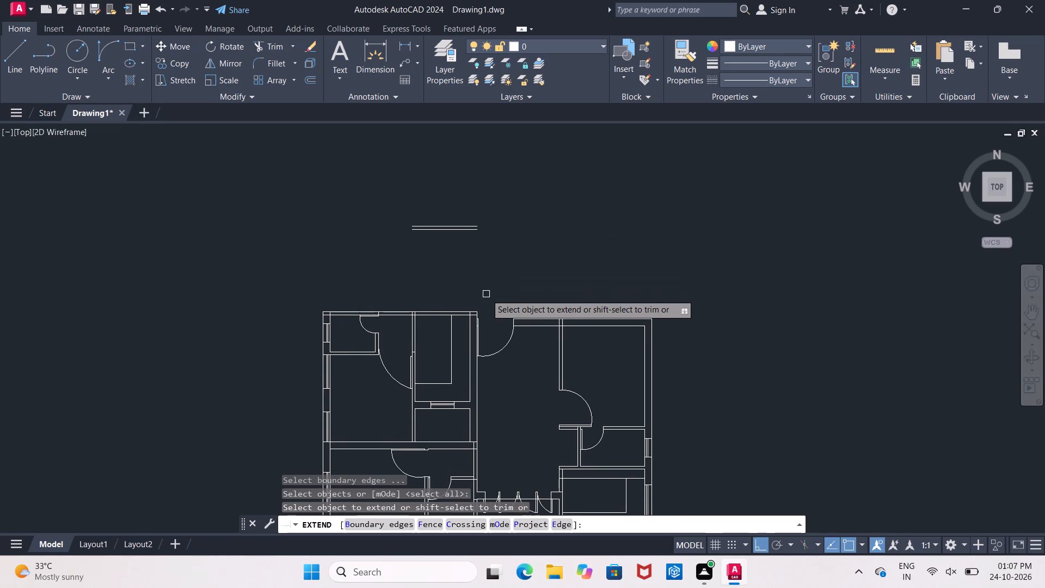
scroll(465, 302, up, 3)
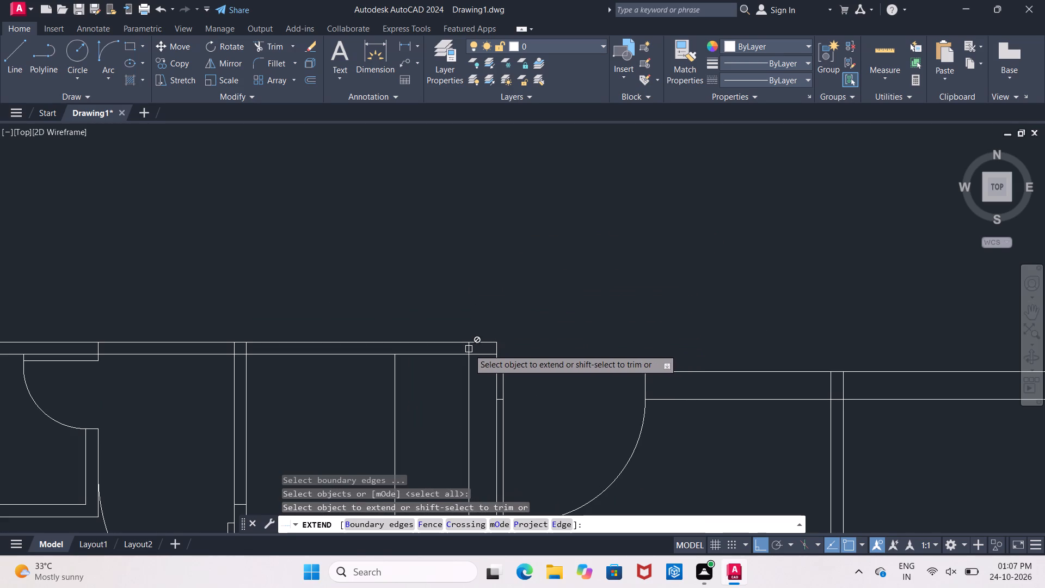
scroll(469, 378, down, 3)
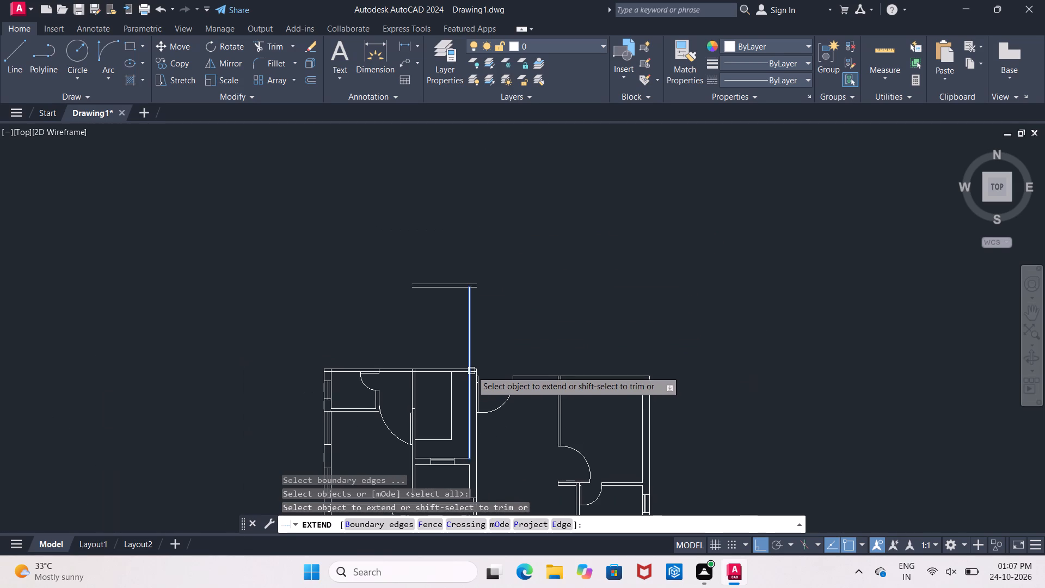
click(471, 369)
scroll(473, 368, up, 1)
click(473, 368)
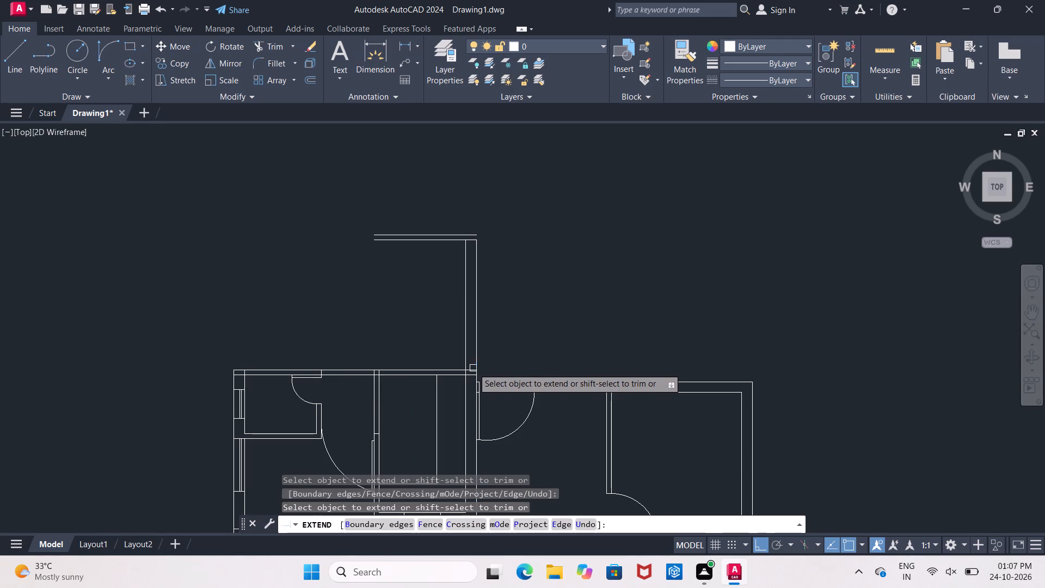
click(478, 311)
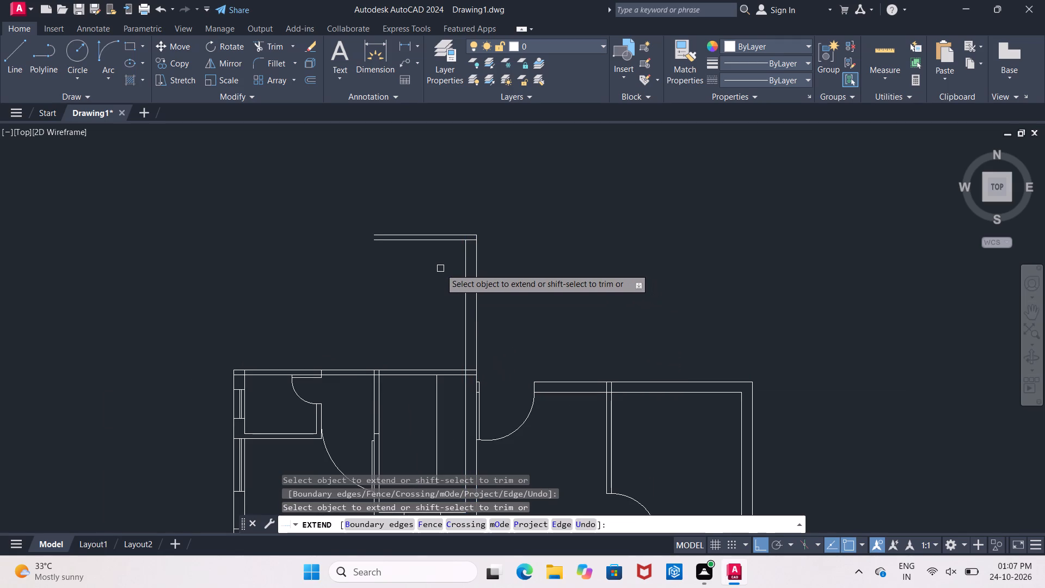
key(Escape)
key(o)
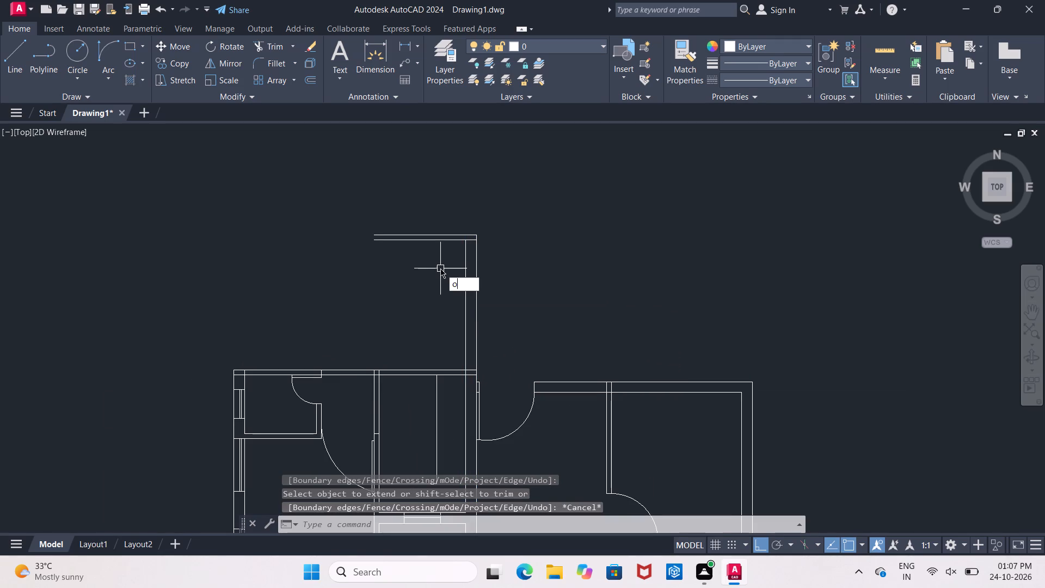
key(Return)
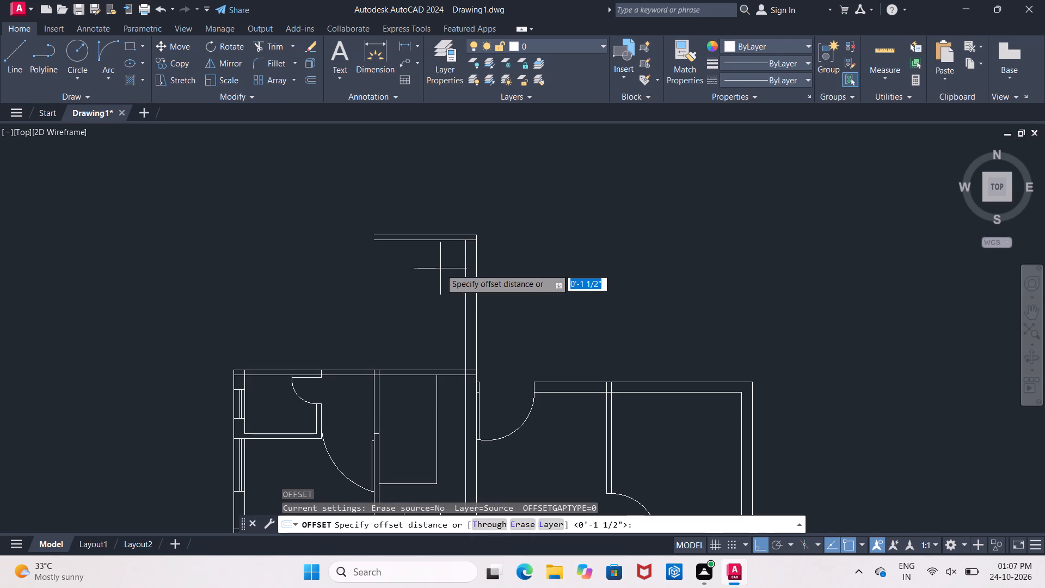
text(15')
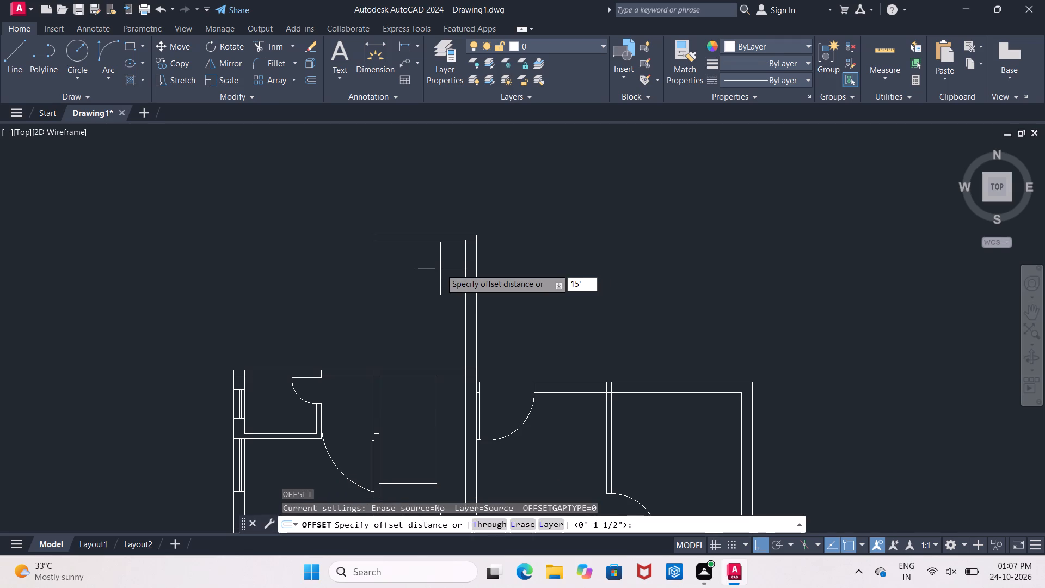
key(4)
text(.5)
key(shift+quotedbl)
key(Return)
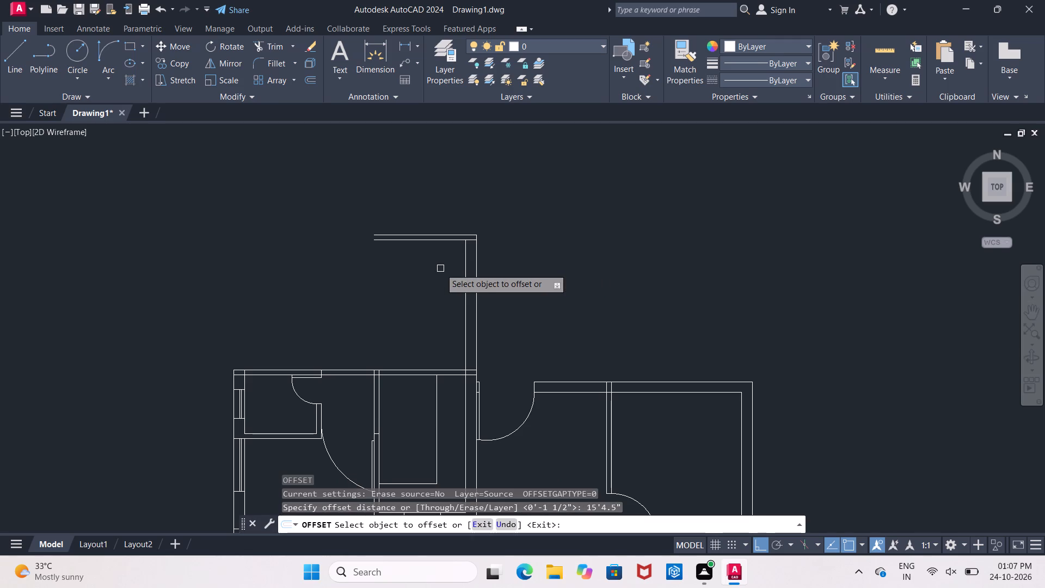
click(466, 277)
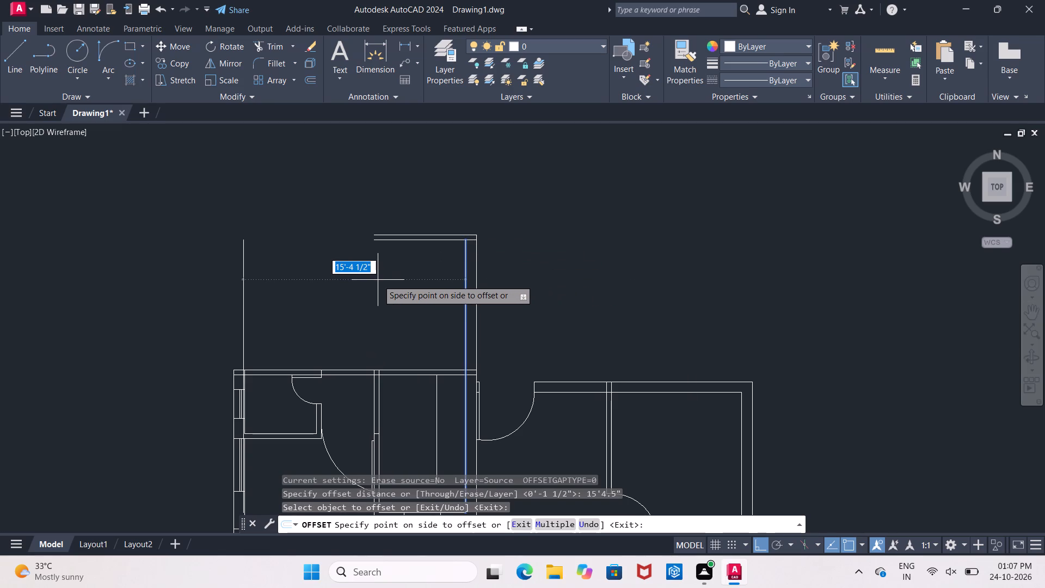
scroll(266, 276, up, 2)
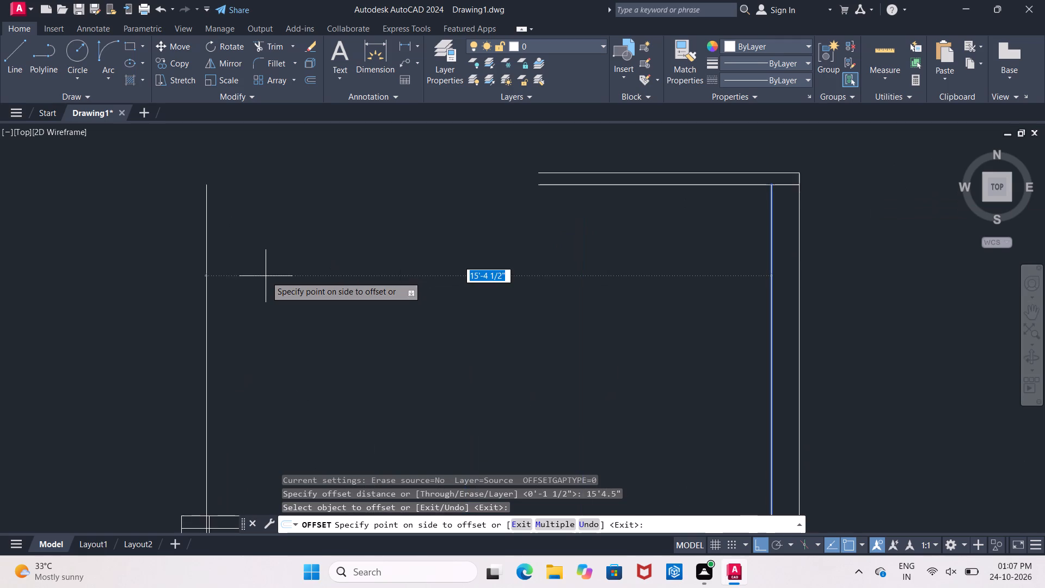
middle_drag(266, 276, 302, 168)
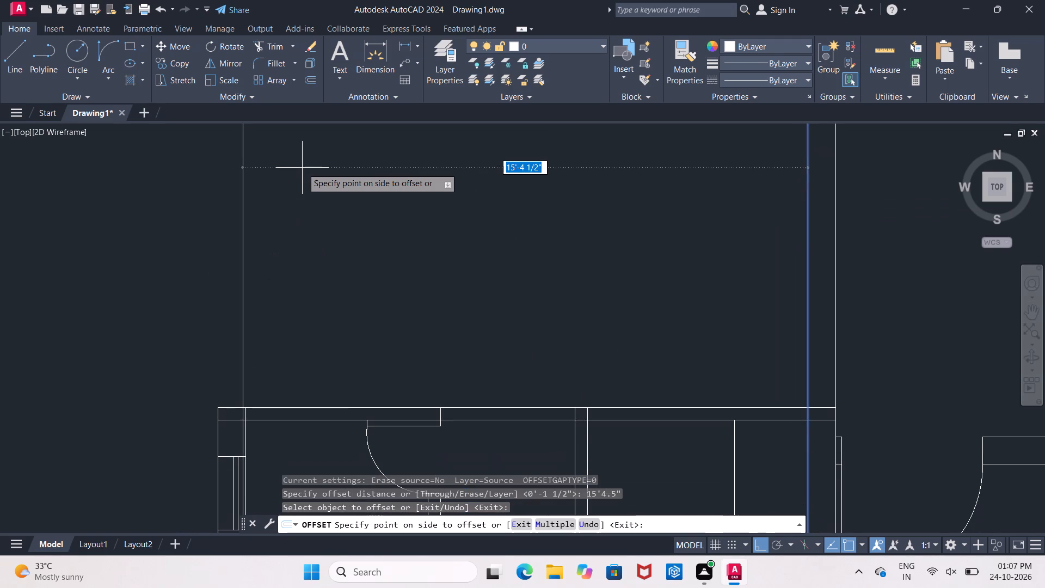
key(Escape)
Stretch the top ends of the left exterior wall's inner and outer faces straight up past the level of the separate wall.
scroll(302, 169, down, 1)
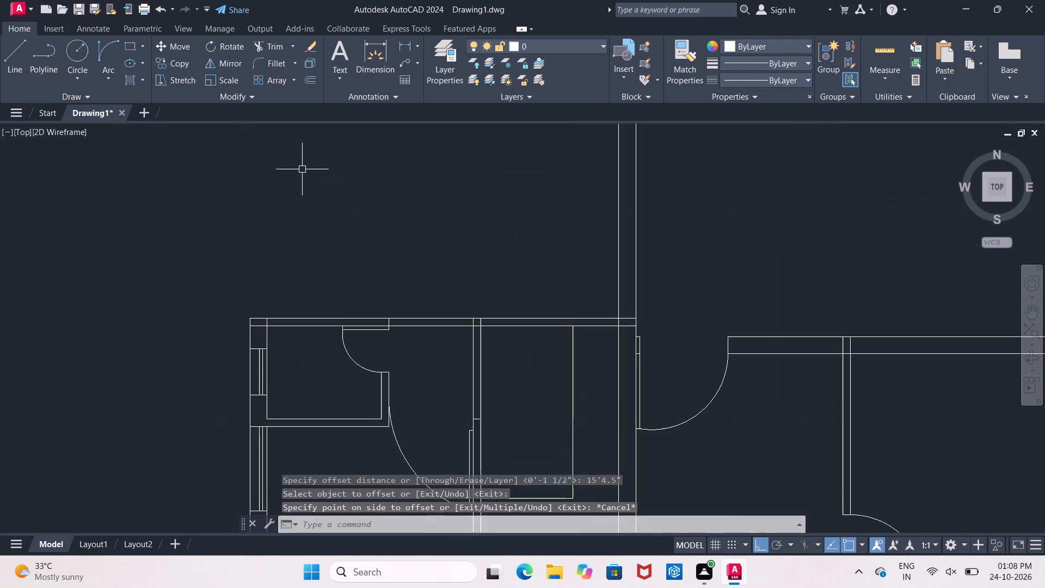
middle_drag(302, 169, 258, 234)
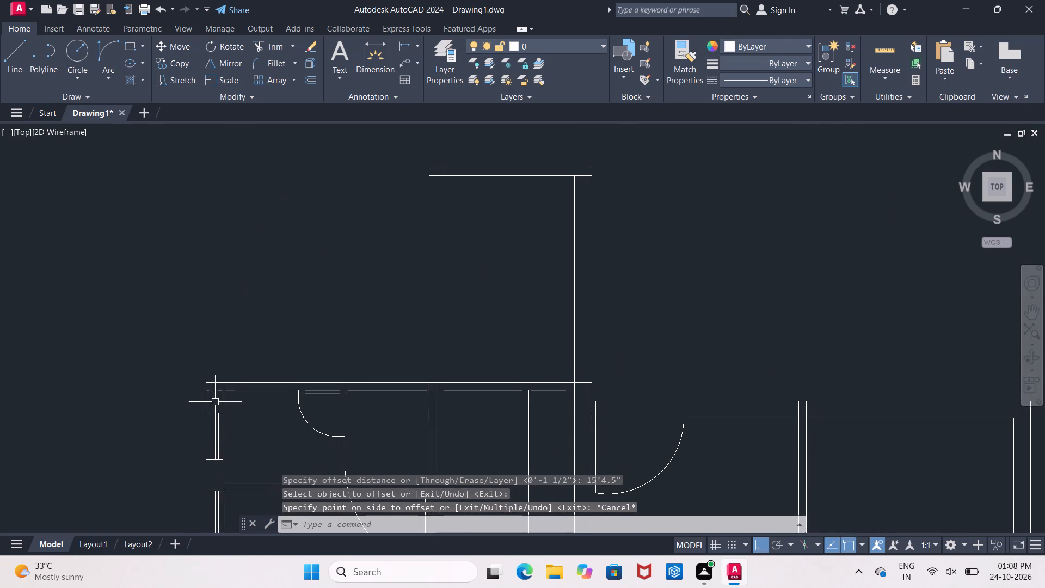
click(224, 402)
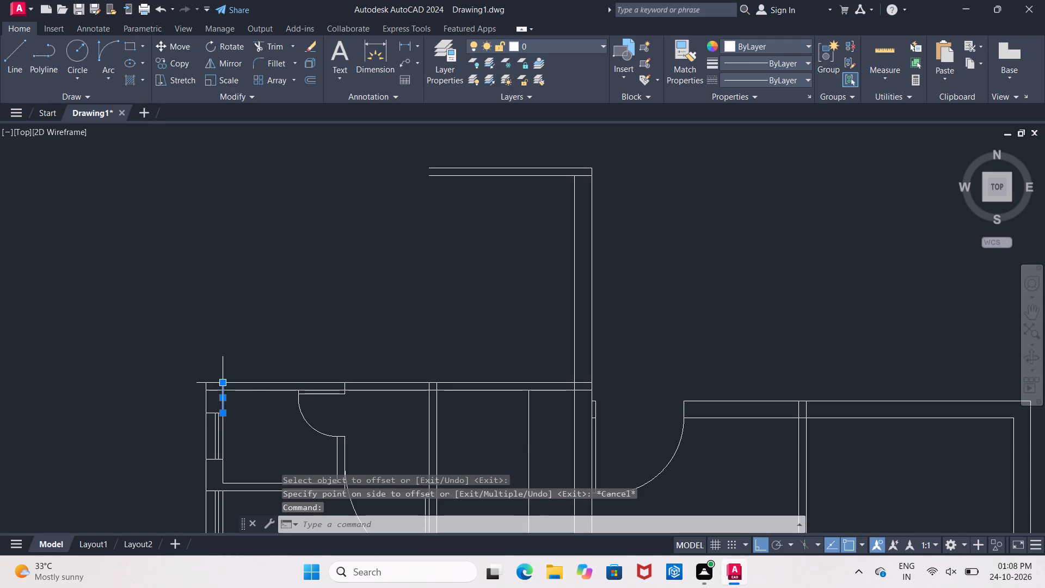
click(225, 383)
click(245, 131)
key(Escape)
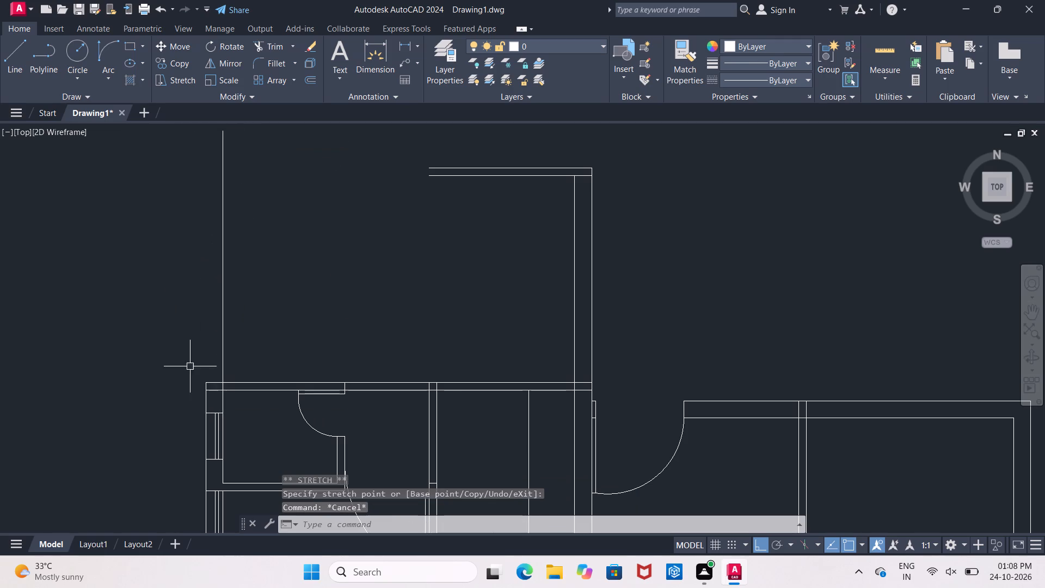
click(204, 404)
drag(205, 383, 207, 378)
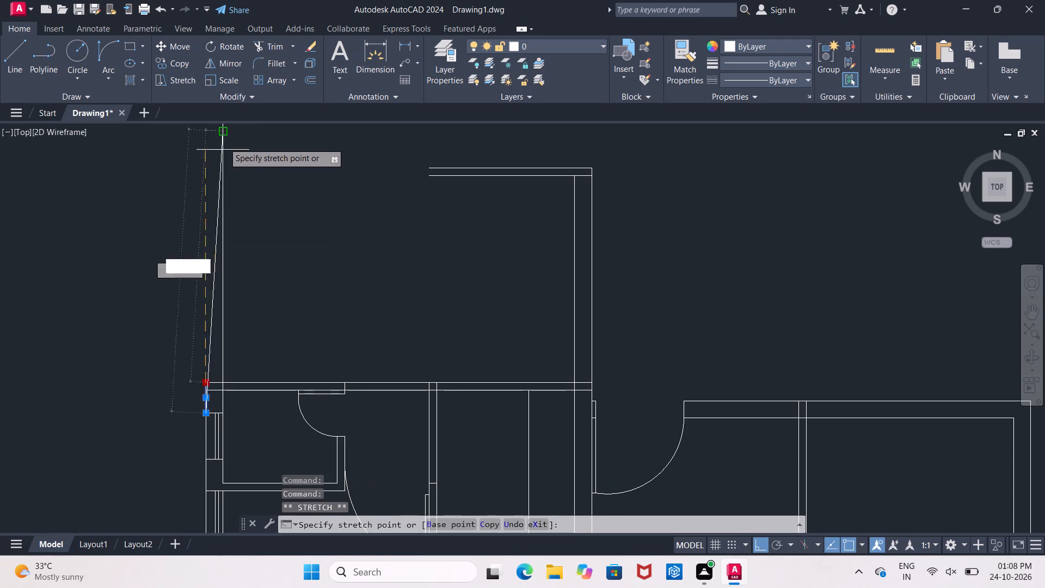
middle_drag(218, 141, 255, 278)
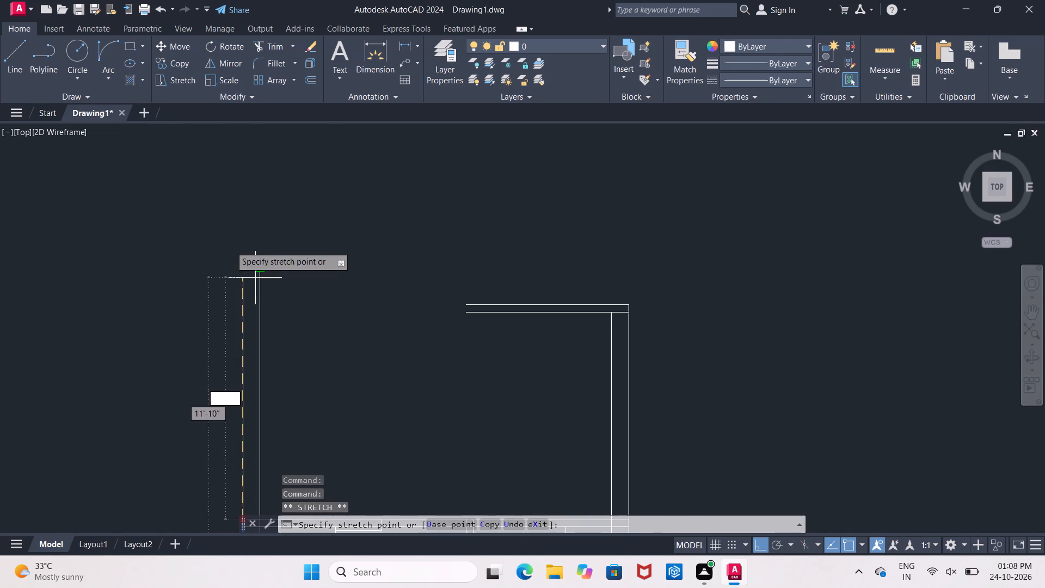
click(229, 242)
key(Escape)
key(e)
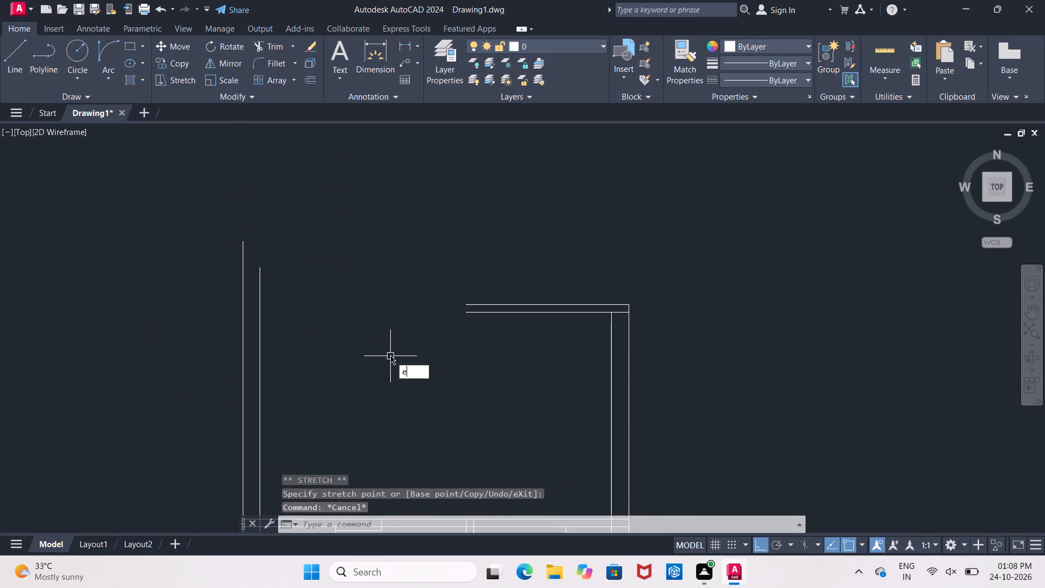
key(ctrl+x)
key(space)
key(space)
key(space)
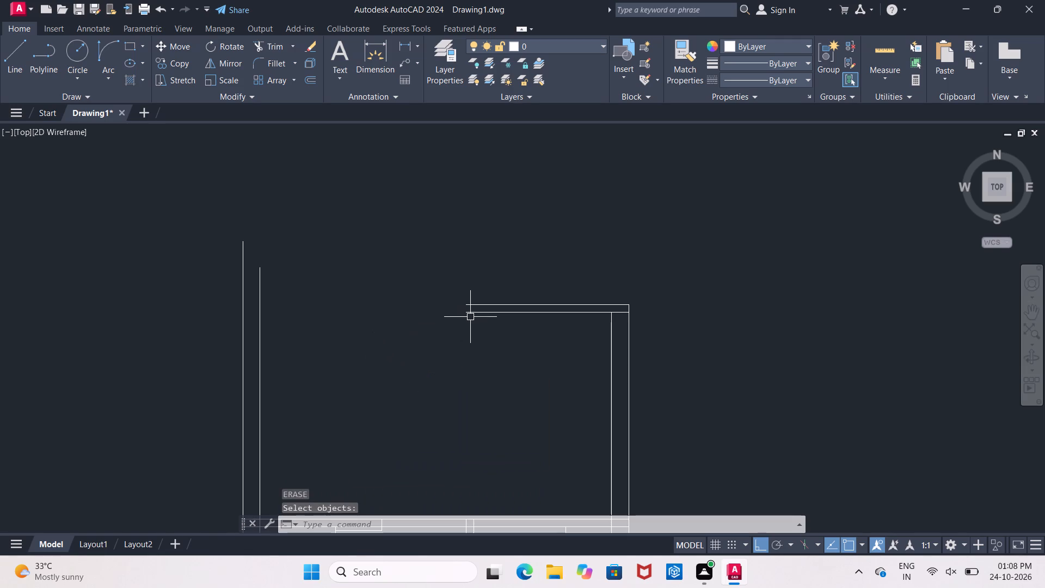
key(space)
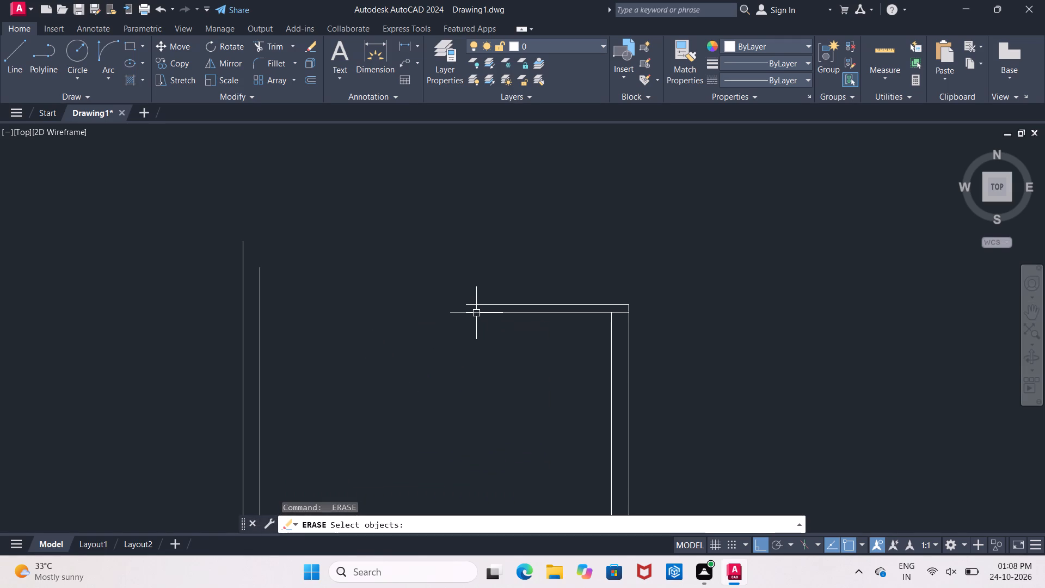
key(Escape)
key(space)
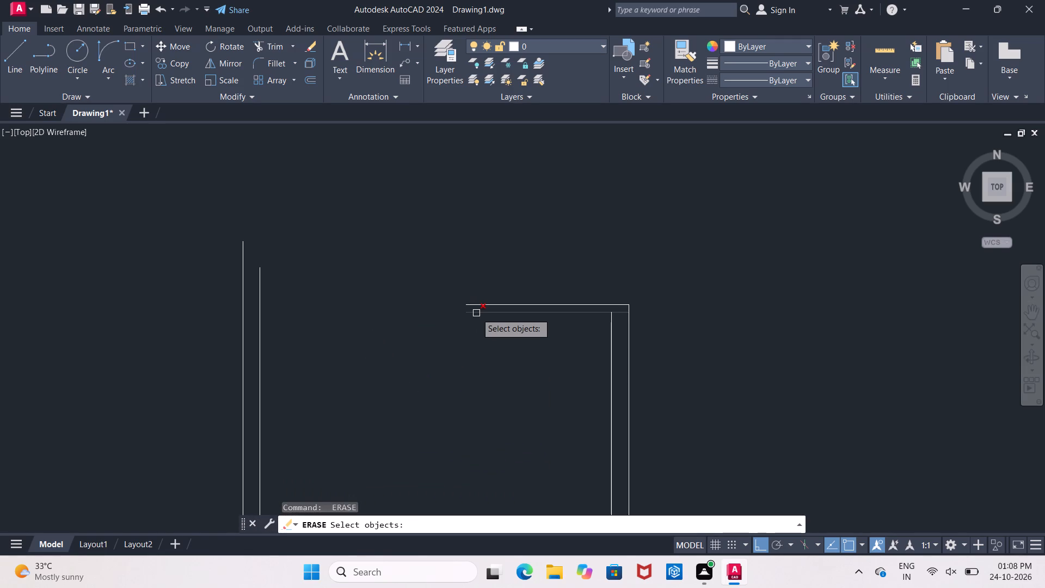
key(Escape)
Extend both lines of the new top wall across to the outer face of the left exterior wall.
key(e)
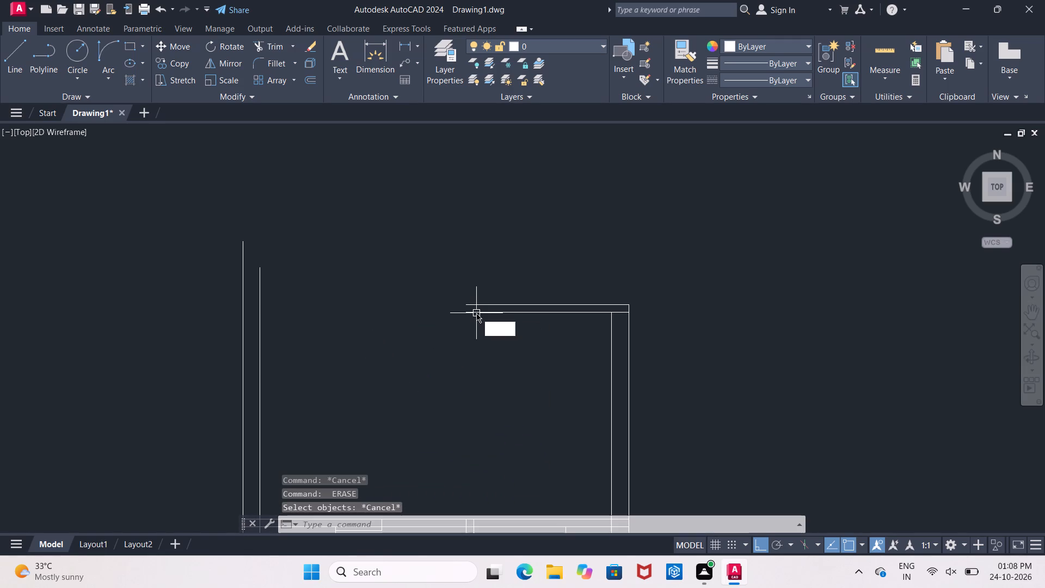
text(x)
key(space)
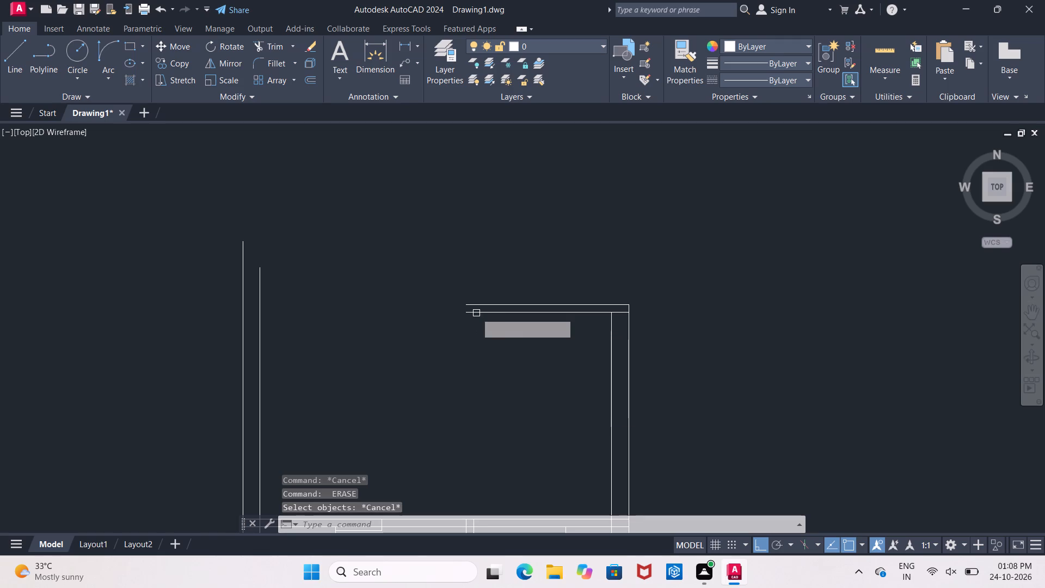
key(space)
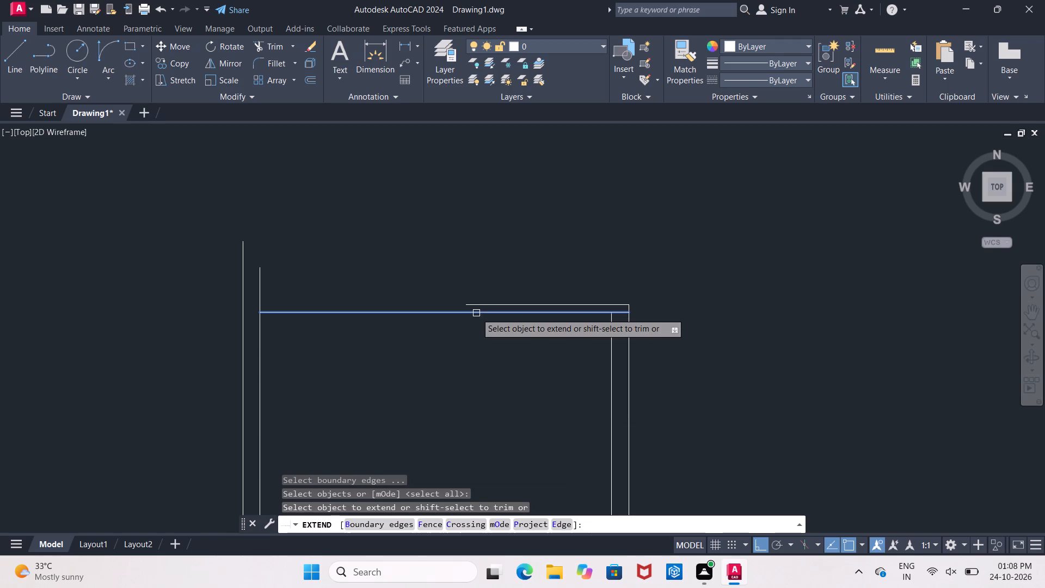
click(476, 313)
click(478, 307)
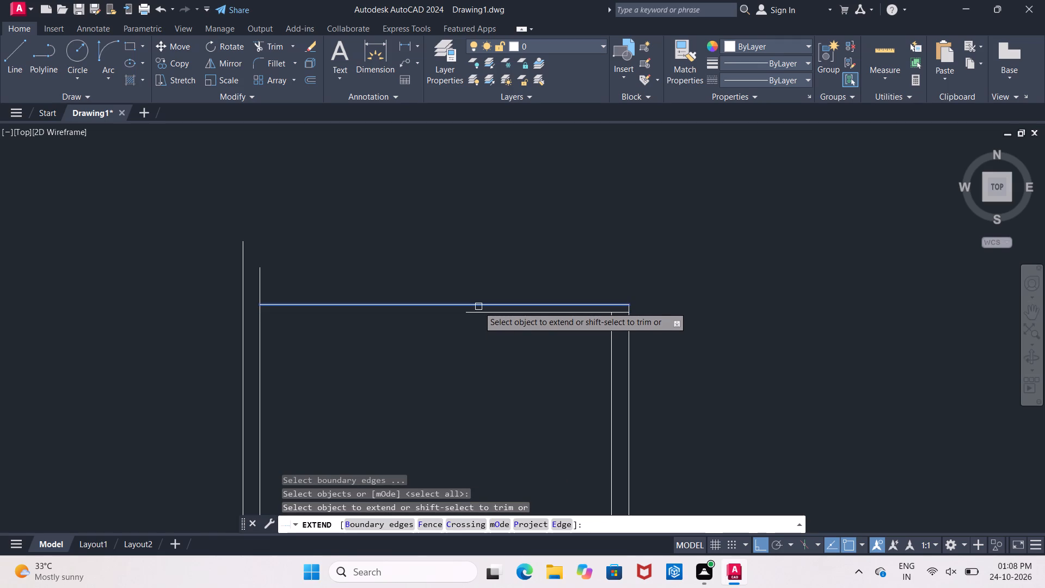
click(476, 313)
drag(398, 313, 391, 313)
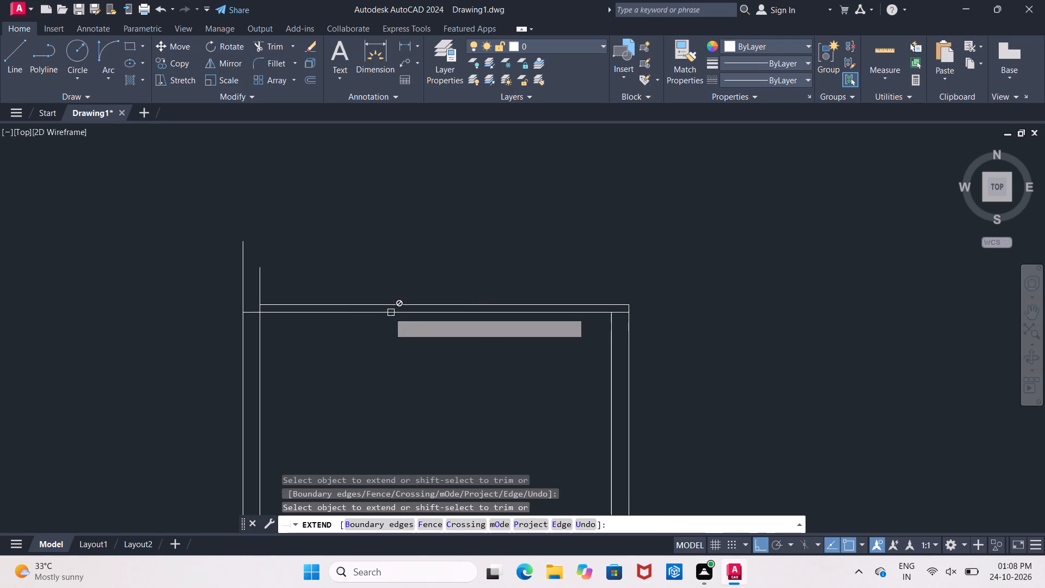
click(343, 306)
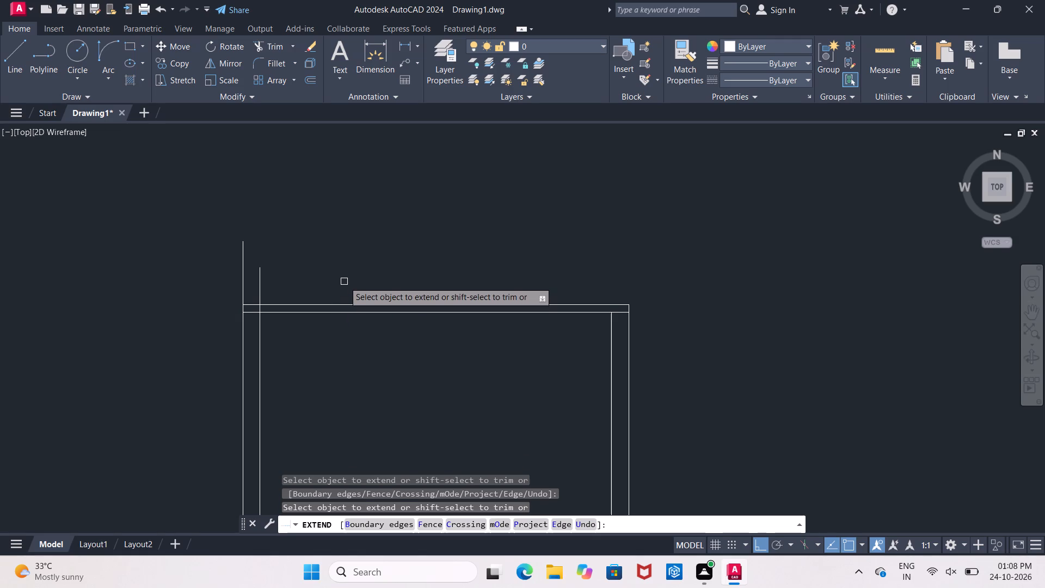
key(Escape)
Offset the upper line of the upper-left room's 4" top wall upward by 5'7.5".
scroll(416, 220, down, 1)
middle_drag(416, 220, 354, 222)
key(Escape)
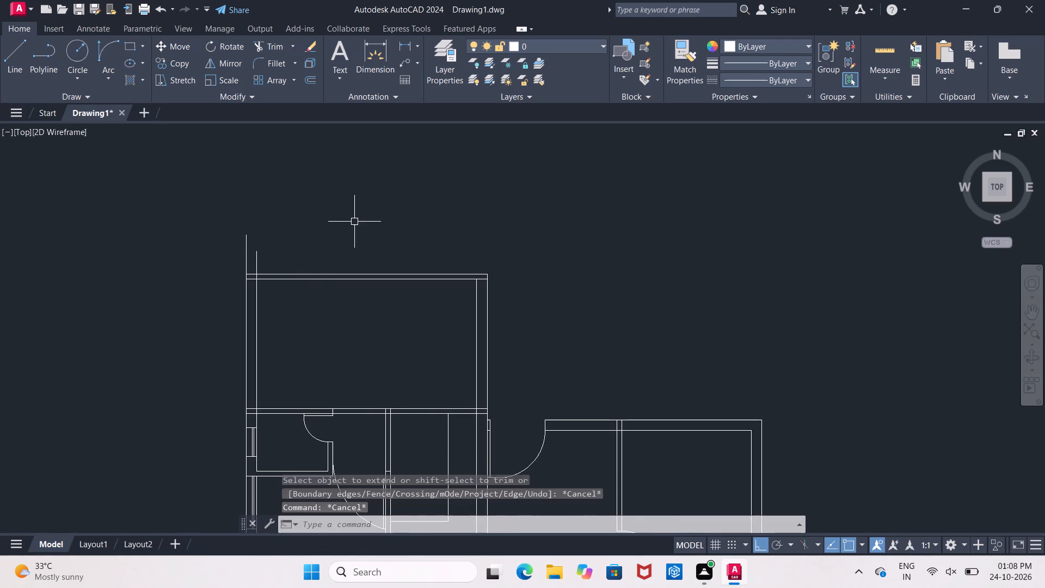
key(o)
key(Return)
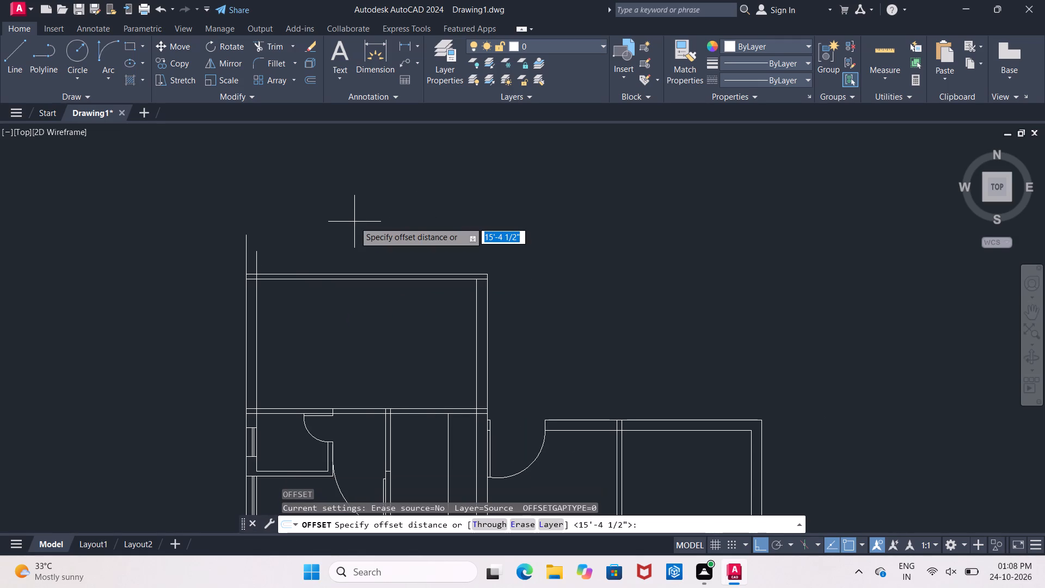
text(5')
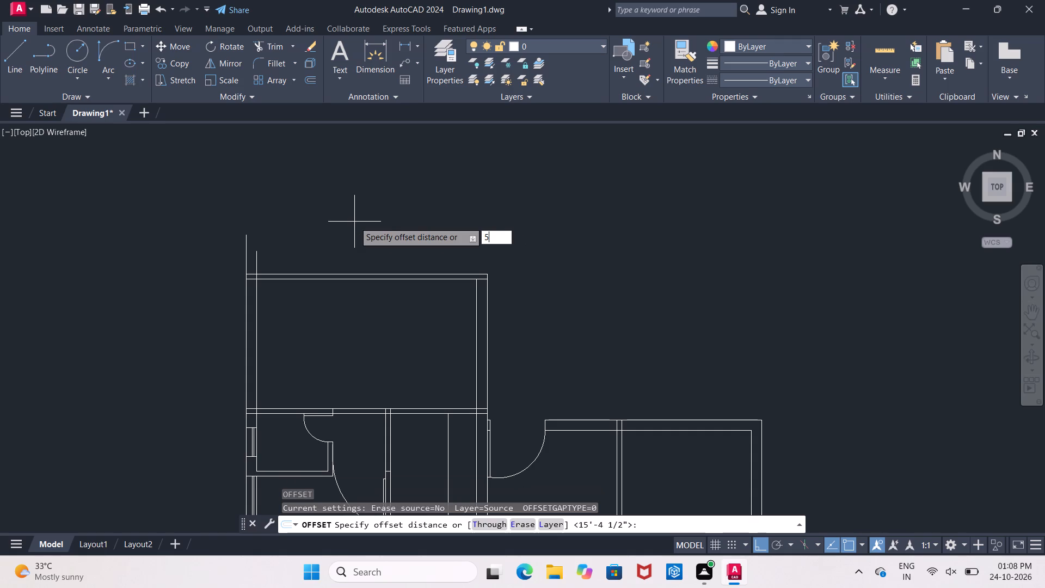
key(7)
text(.5)
key(shift+quotedbl)
key(shift+Return)
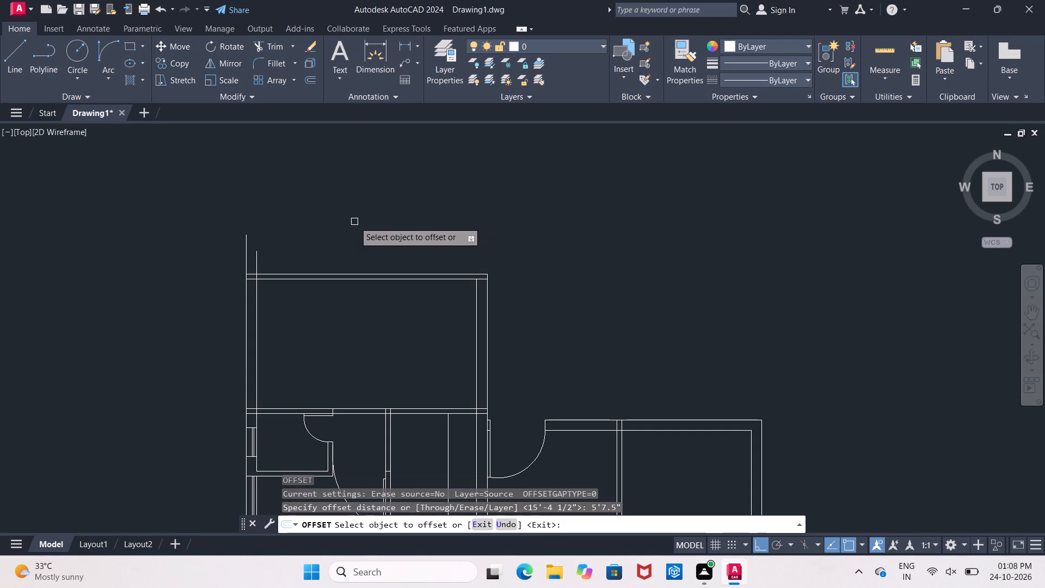
click(345, 272)
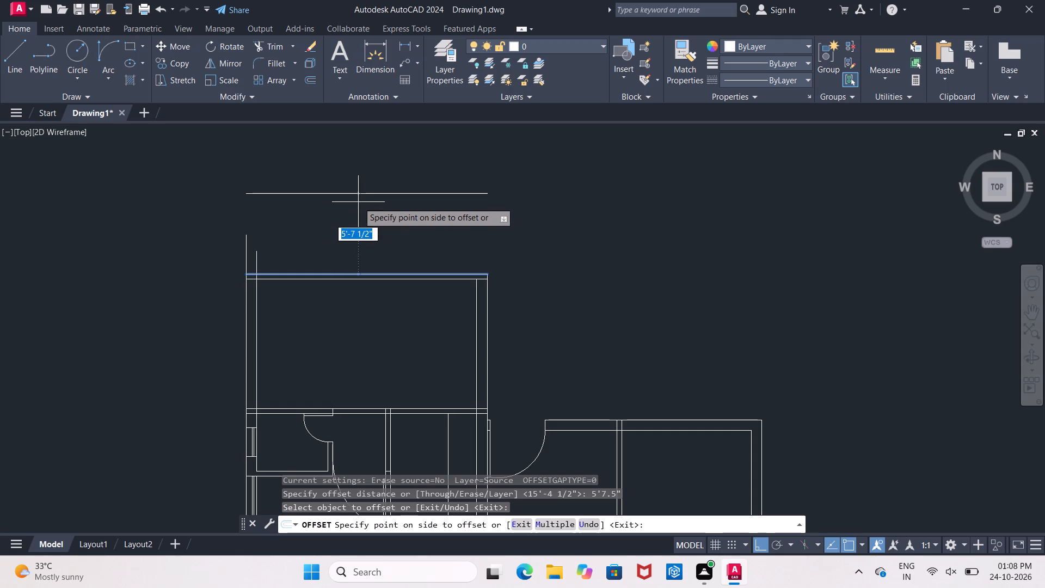
click(358, 202)
key(Return)
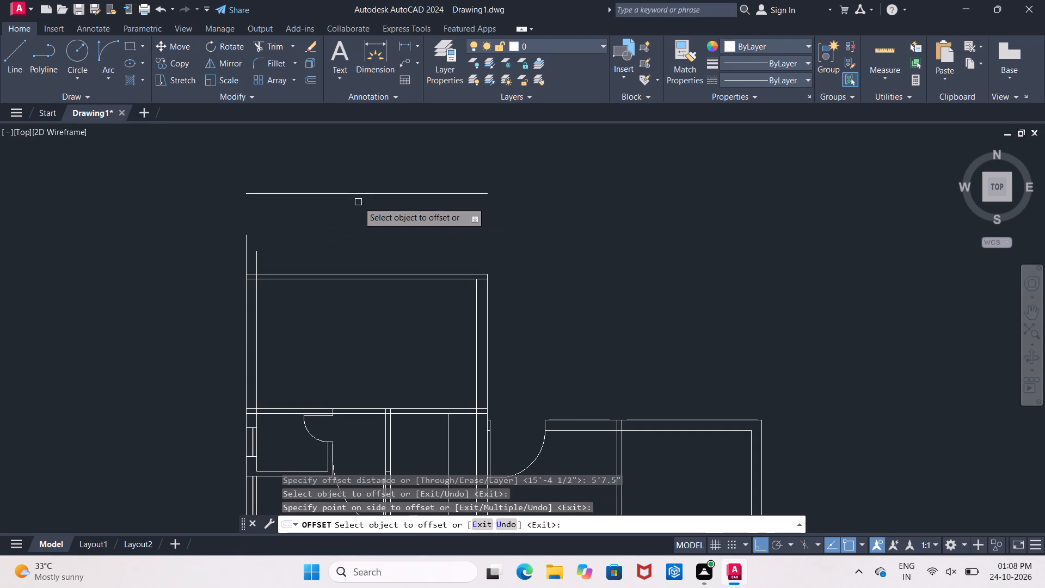
Offset the new line above the upper-left room upward by 9" to form the second face of an exterior wall.
key(Return)
key(9)
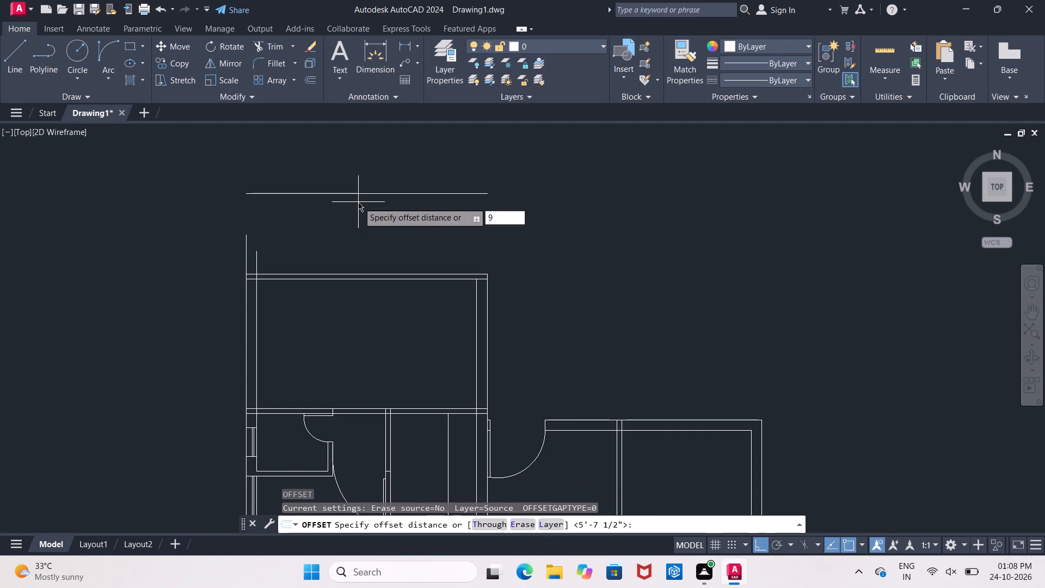
key(shift+quotedbl)
key(Return)
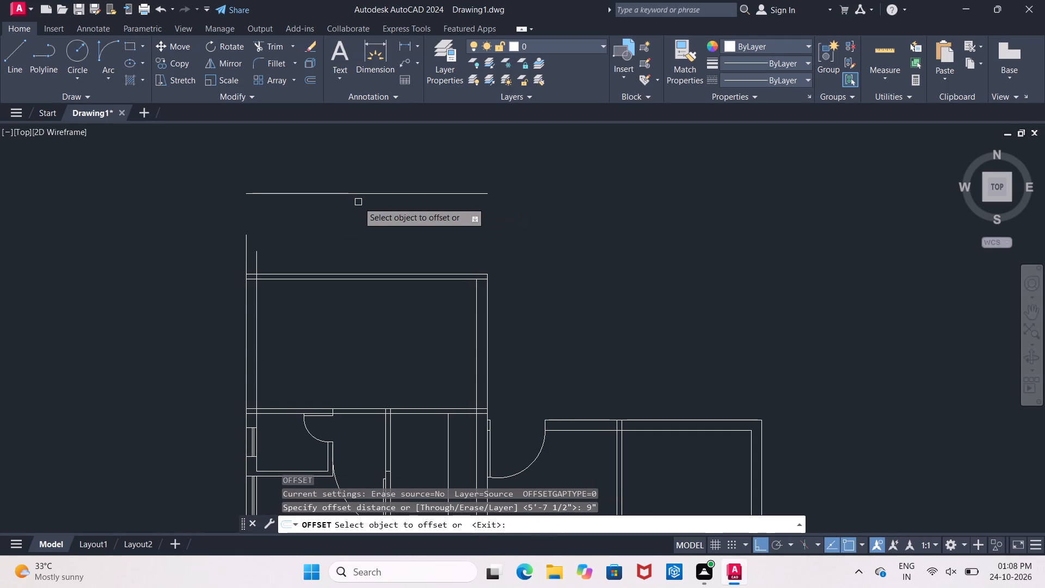
click(379, 193)
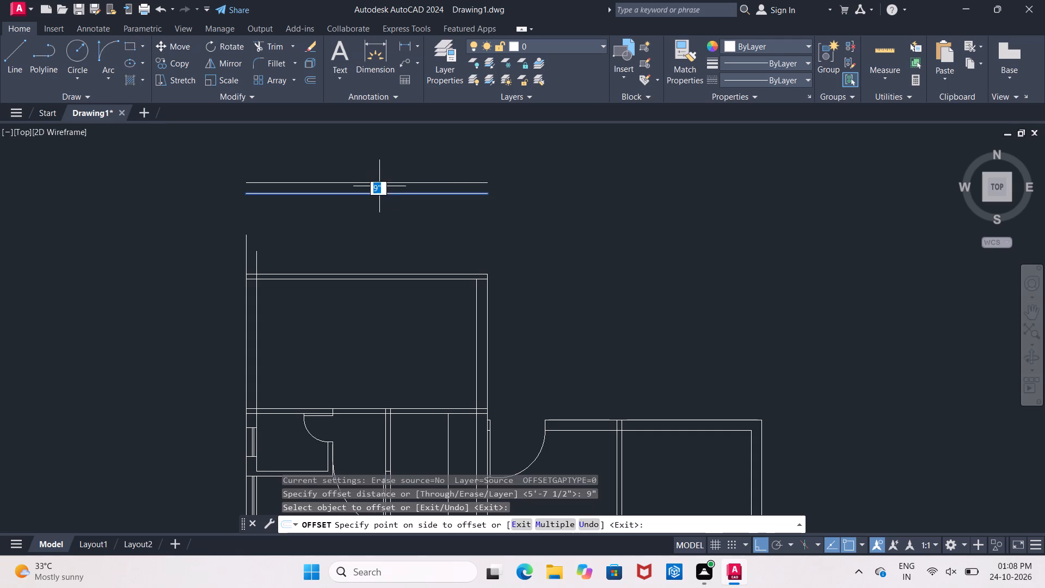
click(378, 178)
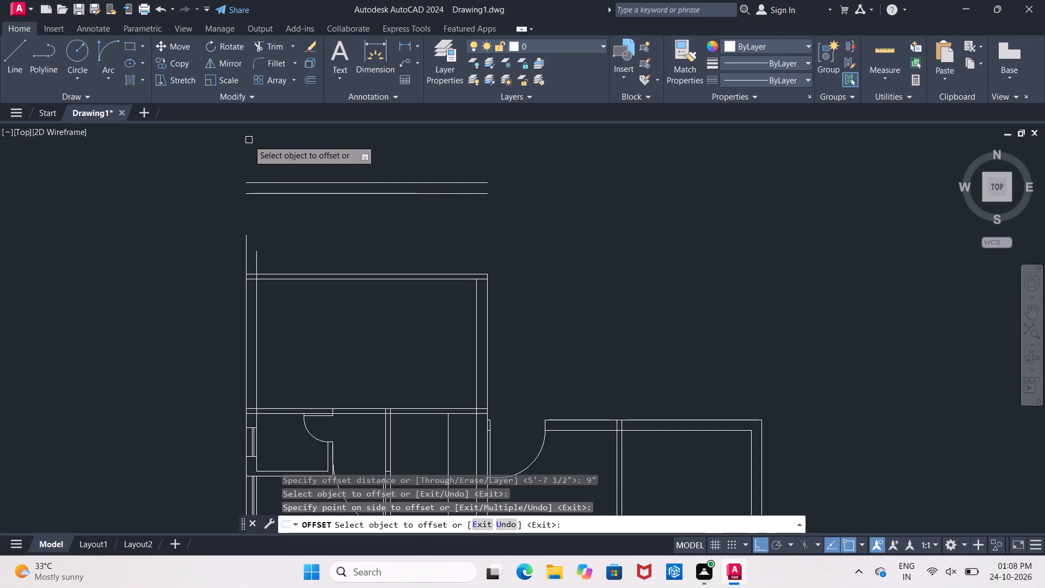
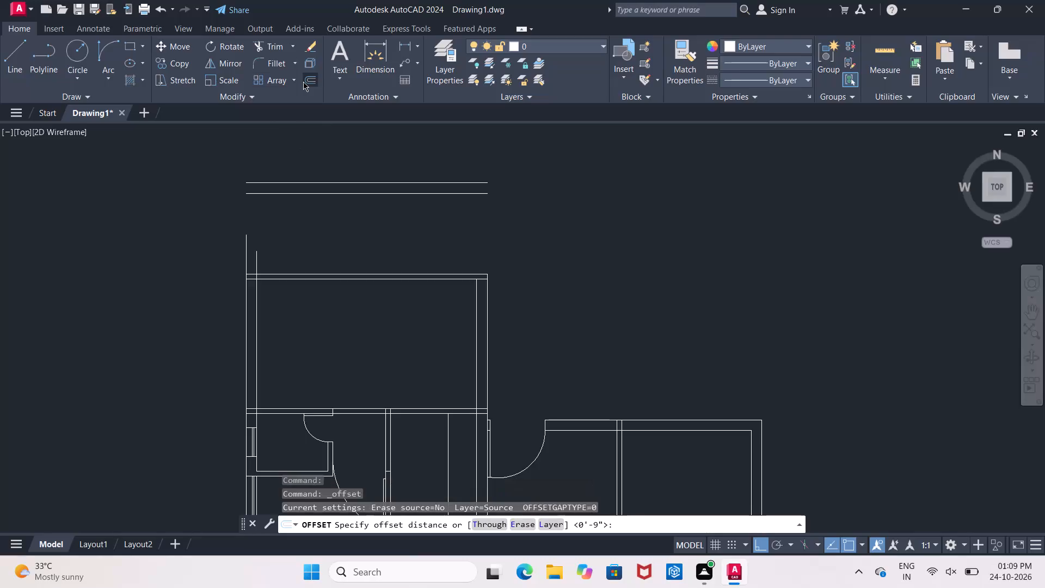
Fillet the left exterior wall's inner and outer faces to the matching lines of the new top wall, forming square corners.
click(285, 66)
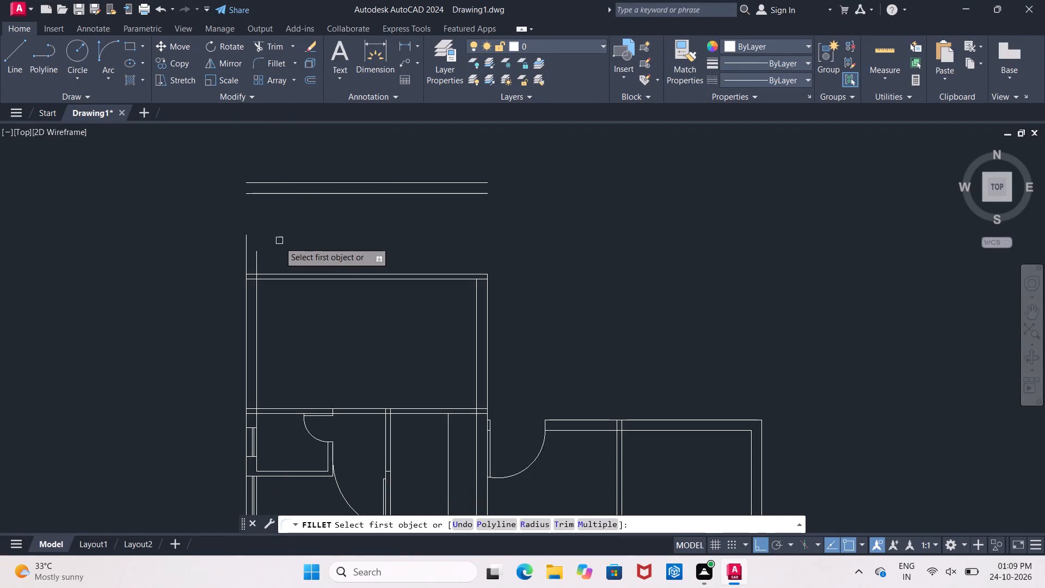
click(257, 261)
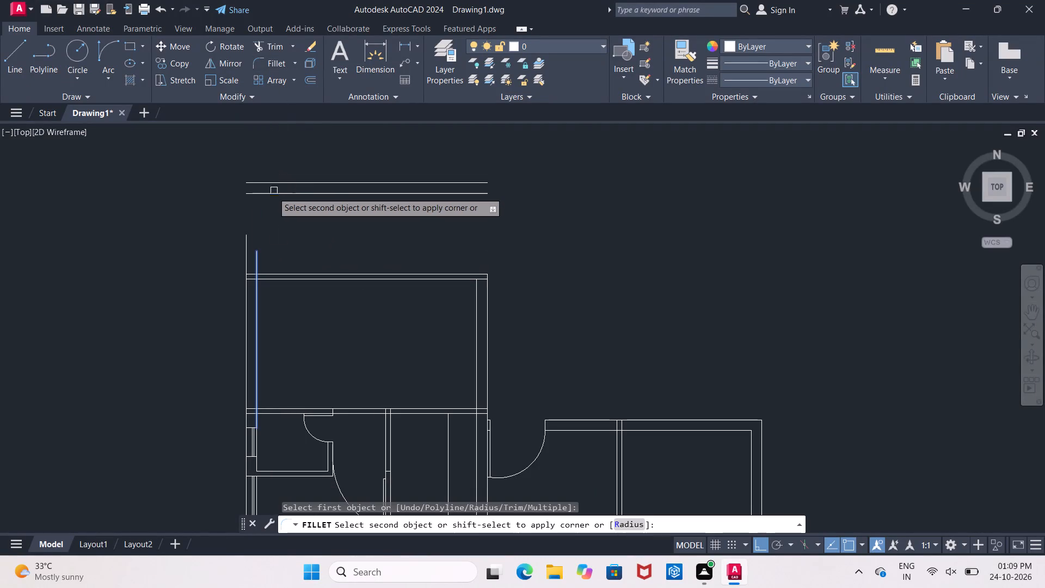
click(270, 196)
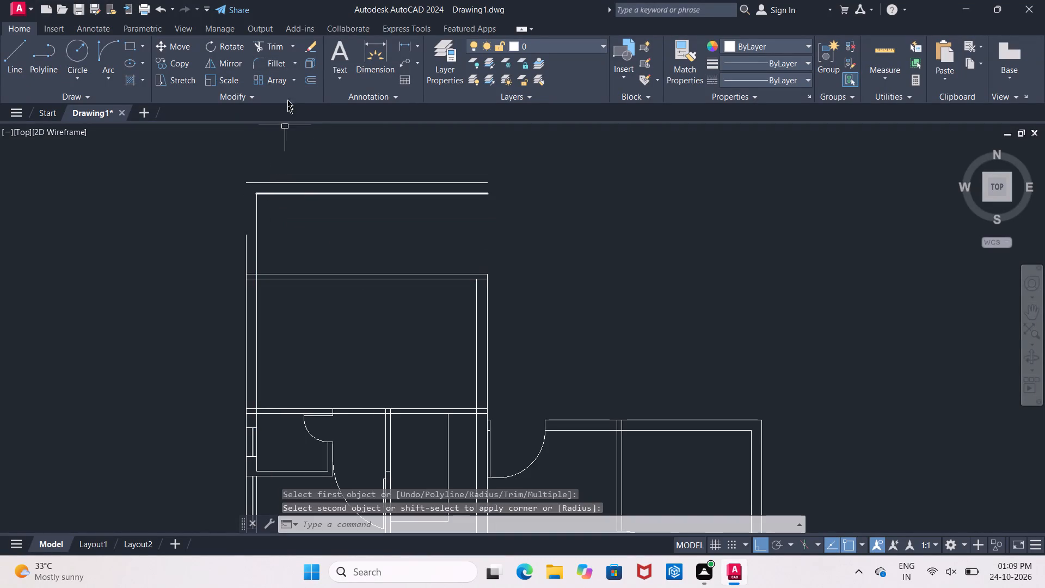
click(257, 63)
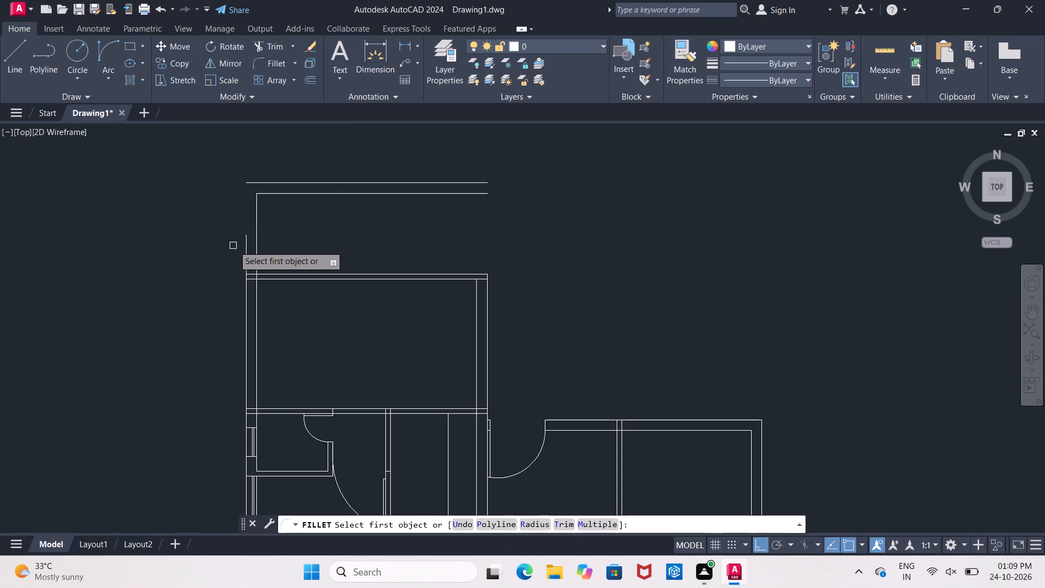
click(248, 246)
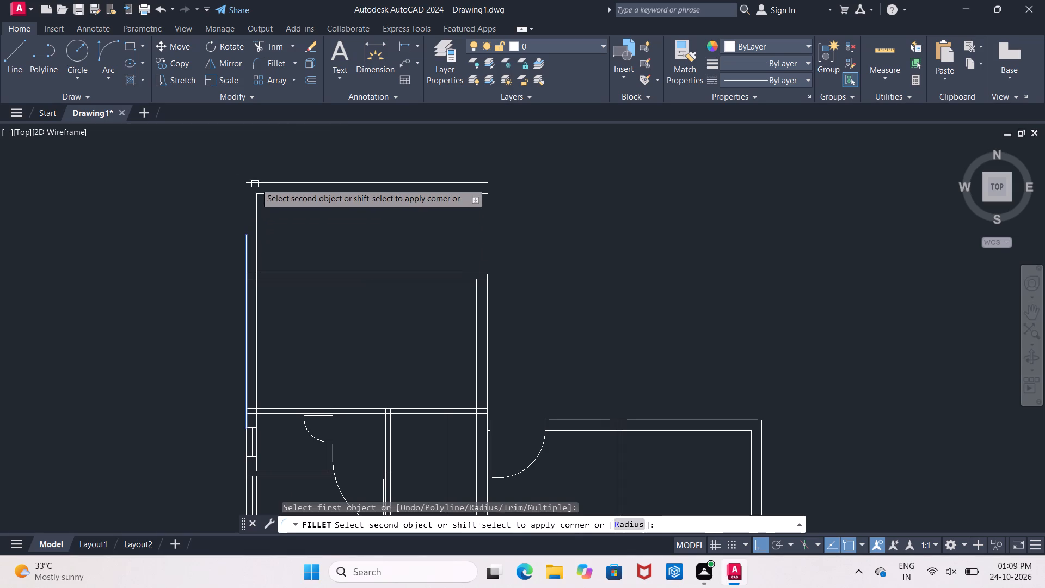
click(255, 182)
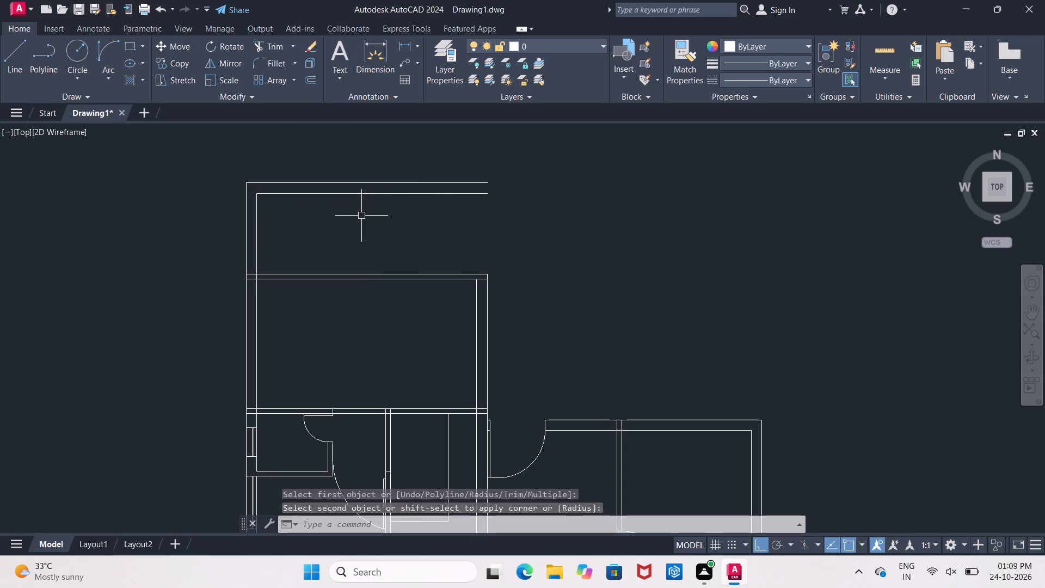
key(Return)
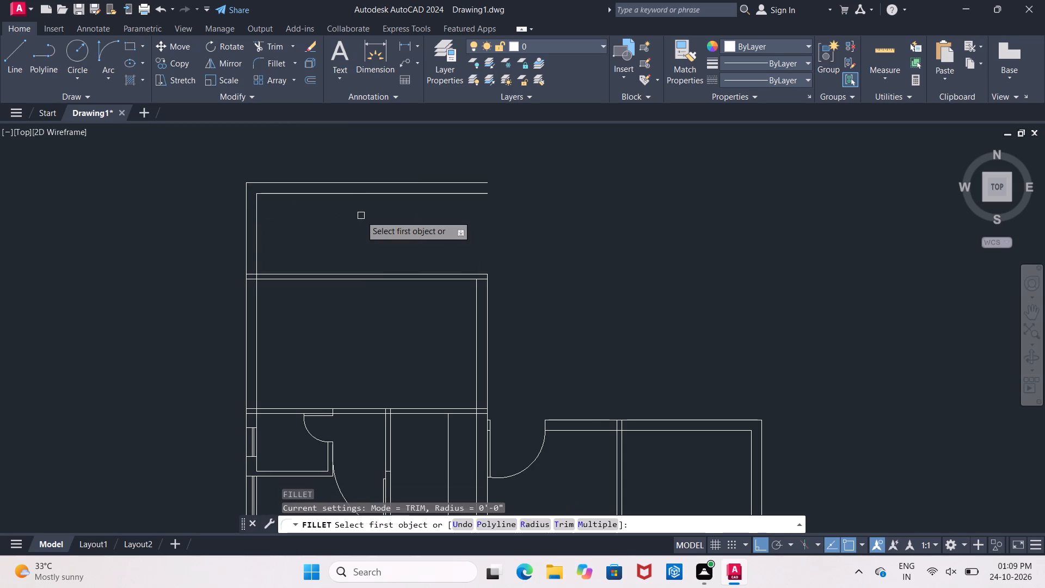
key(Escape)
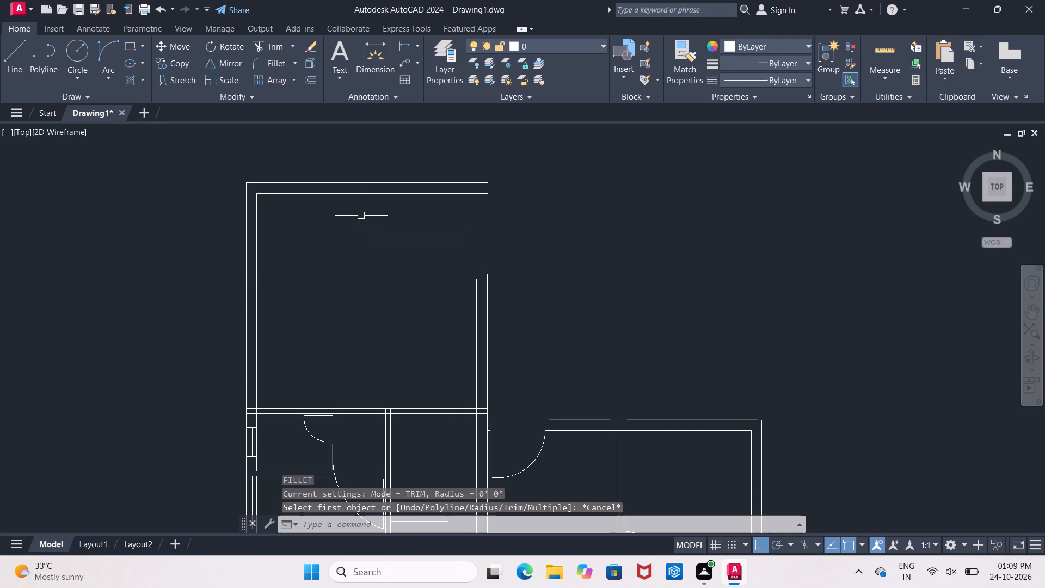
Offset the left exterior wall's inner face 5' to the right, into the new space.
text(o')
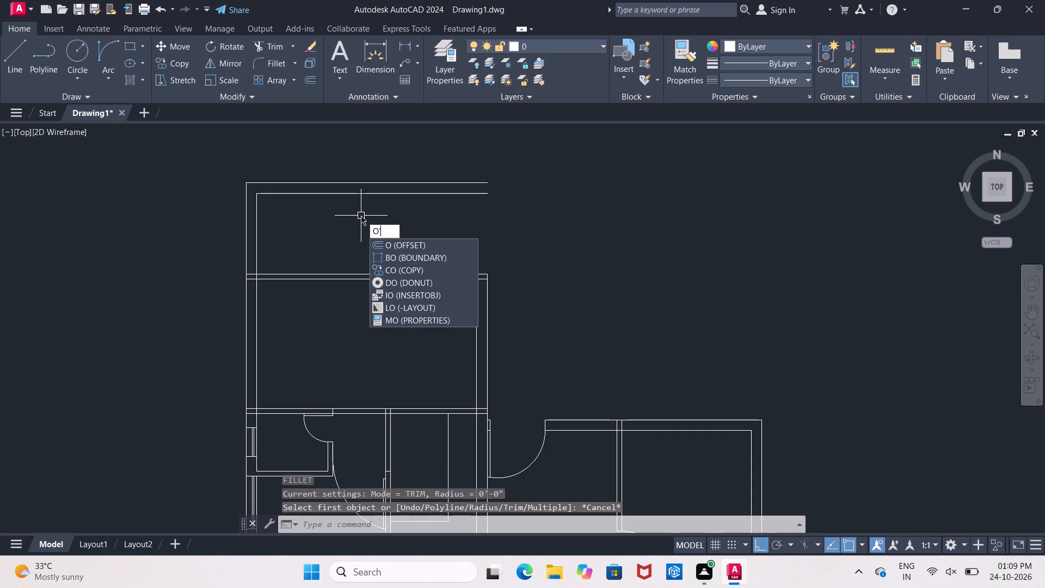
key(BackSpace)
key(Return)
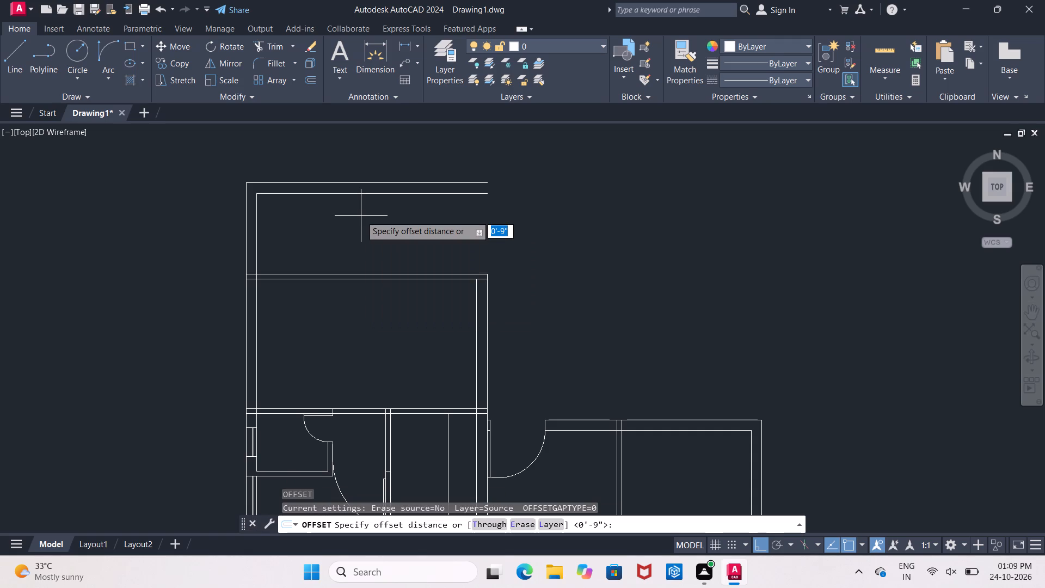
text(5')
key(Return)
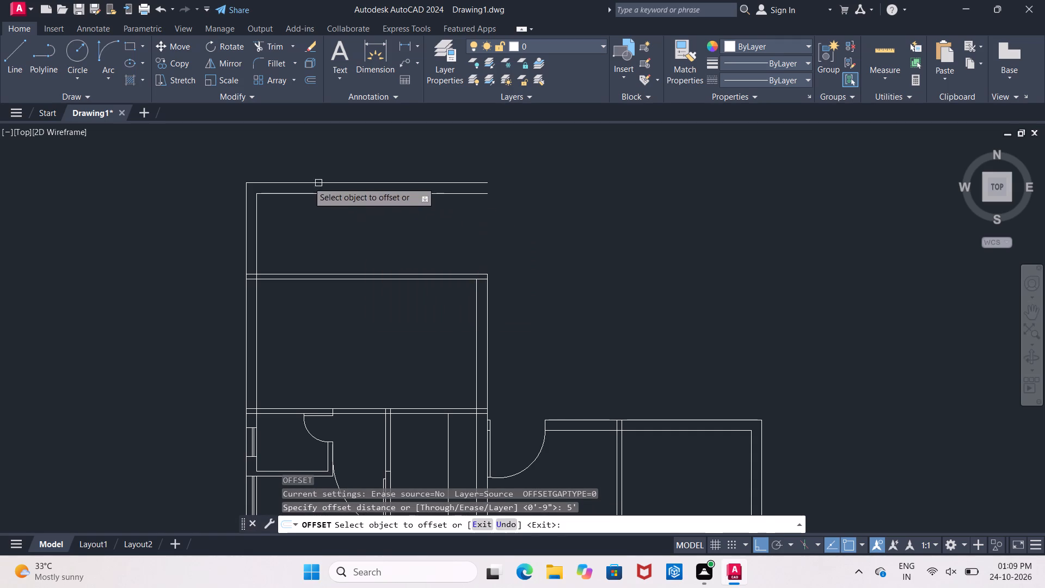
click(259, 228)
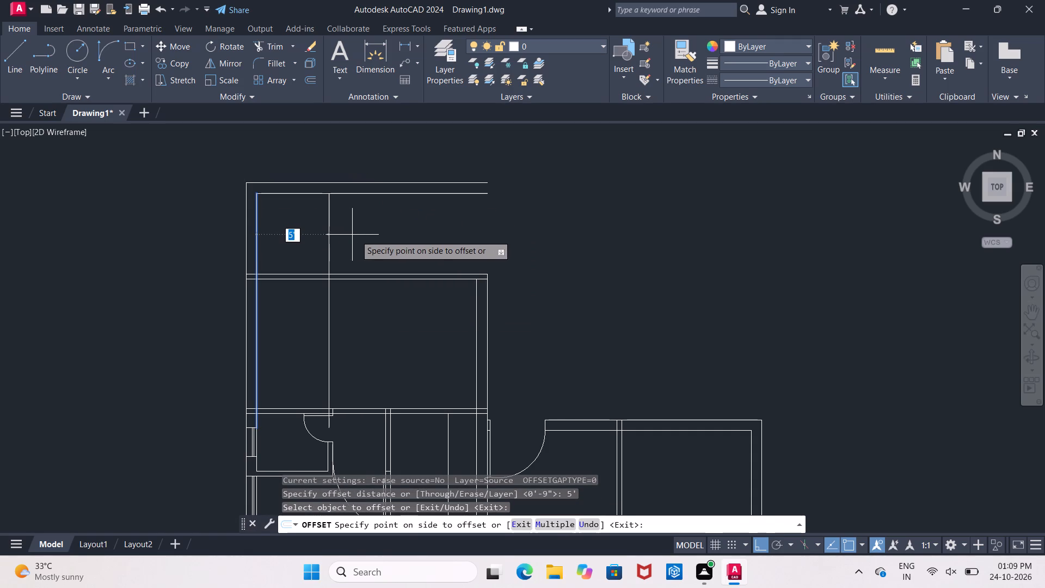
click(358, 235)
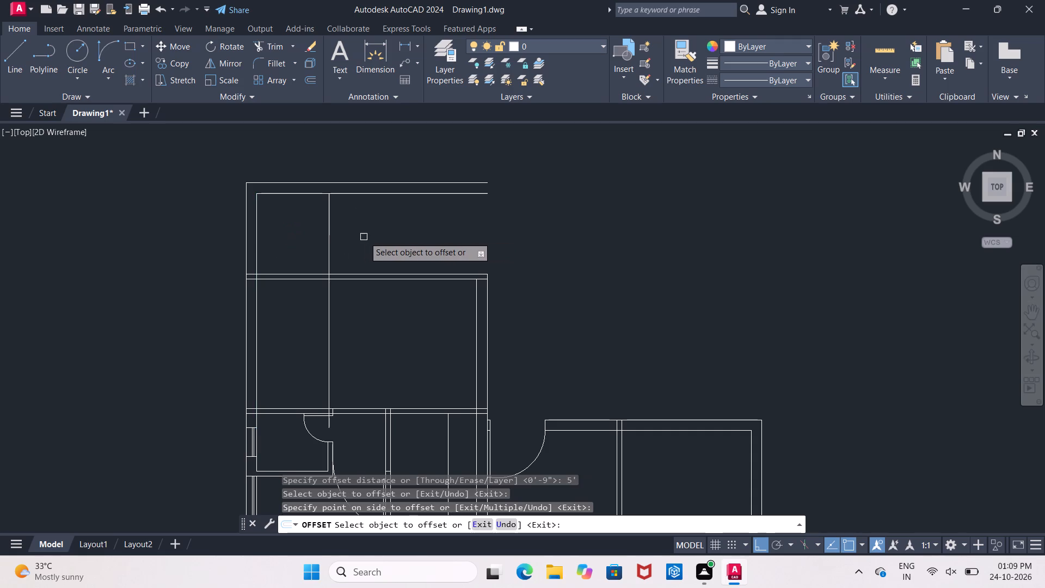
key(Return)
Offset the new vertical line 4" to the right to form the second face of a partition wall.
key(Return)
key(4)
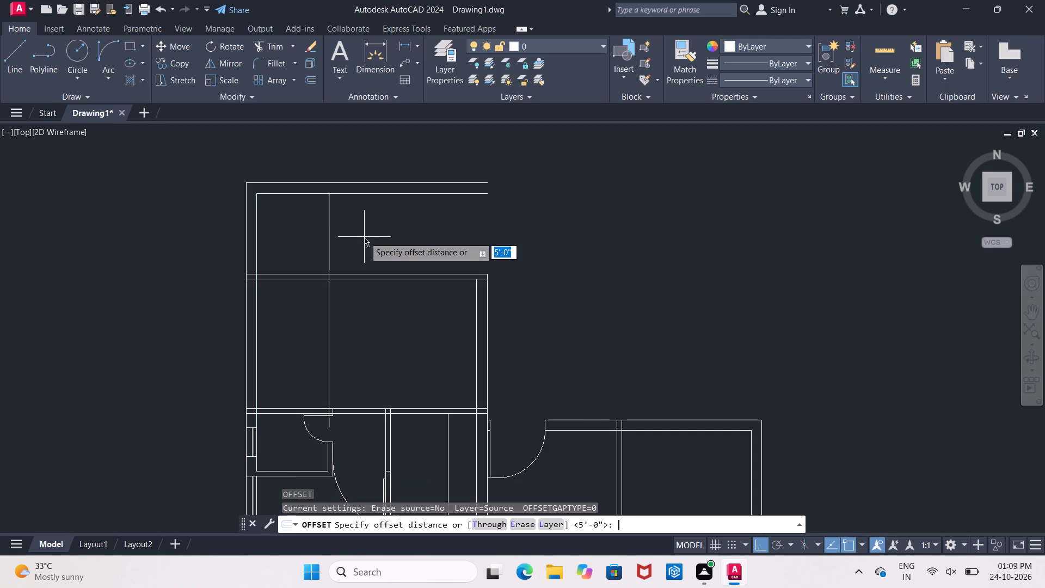
key(shift+quotedbl)
key(Return)
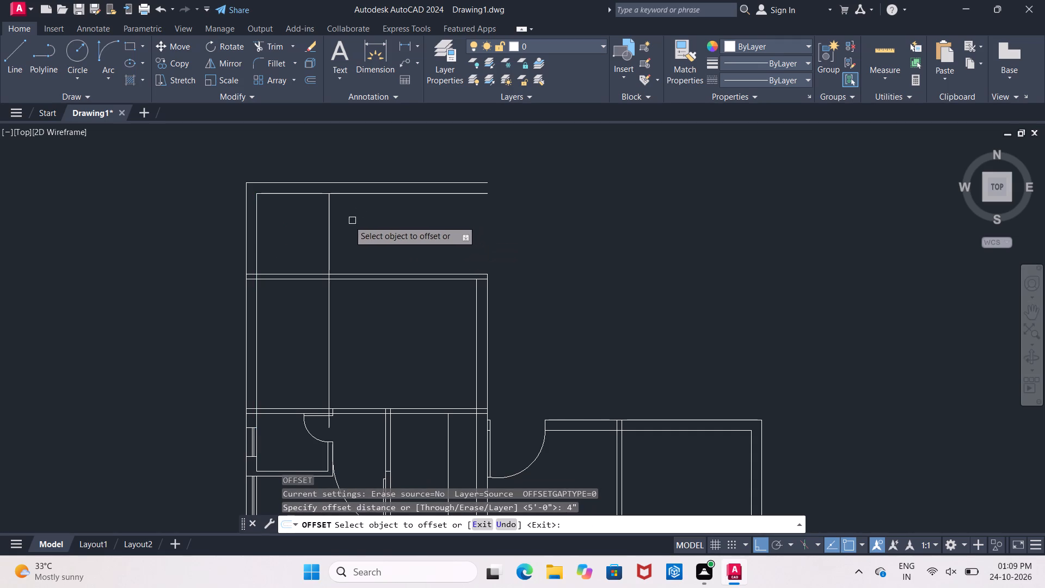
click(327, 223)
click(381, 237)
key(Escape)
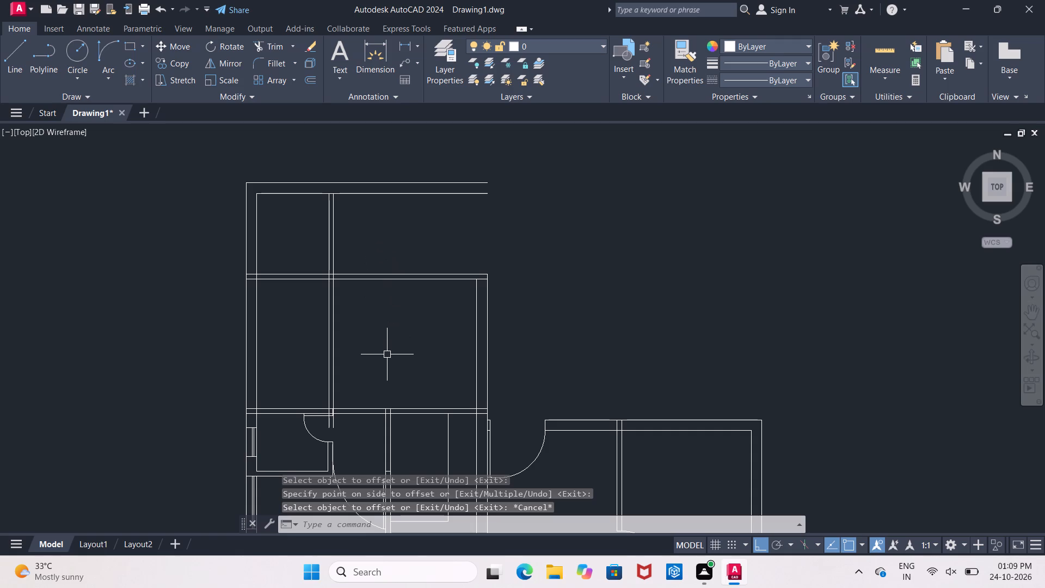
Trim both partition lines where they run through and below the bottom wall of the upper-left room.
key(t)
key(r)
key(c)
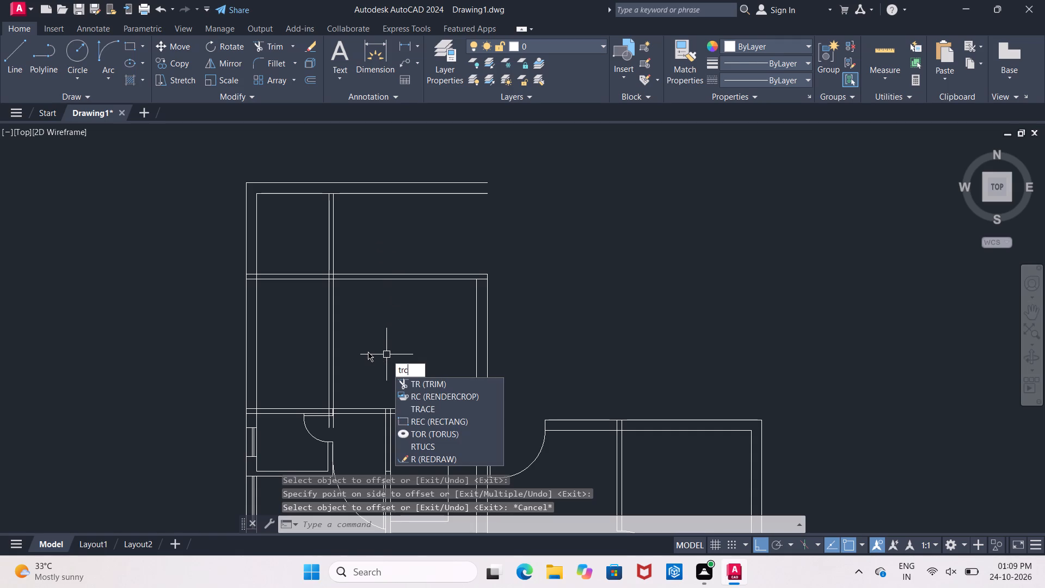
key(BackSpace)
key(space)
key(space)
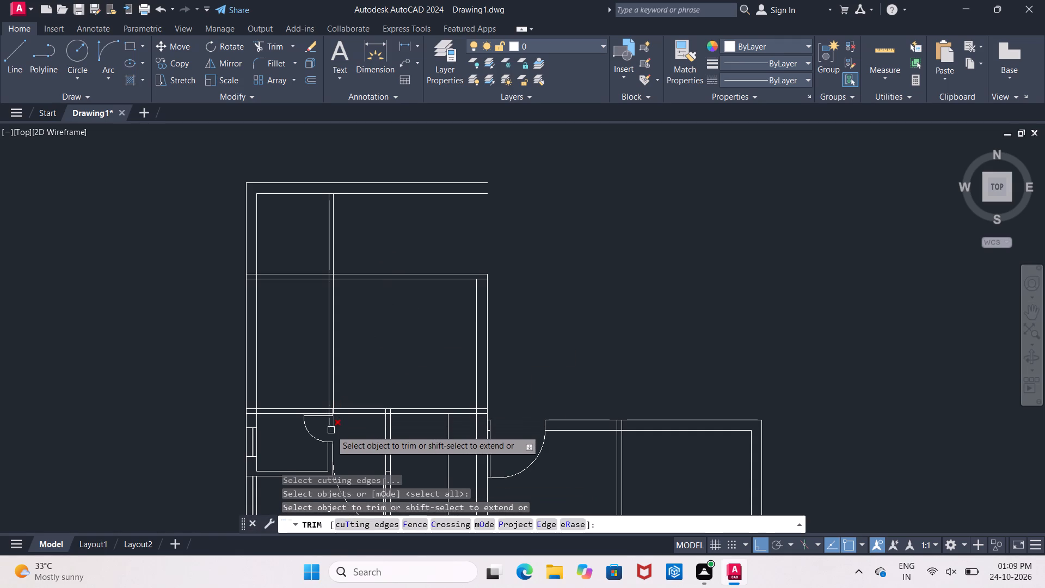
scroll(331, 430, up, 3)
click(317, 415)
click(335, 395)
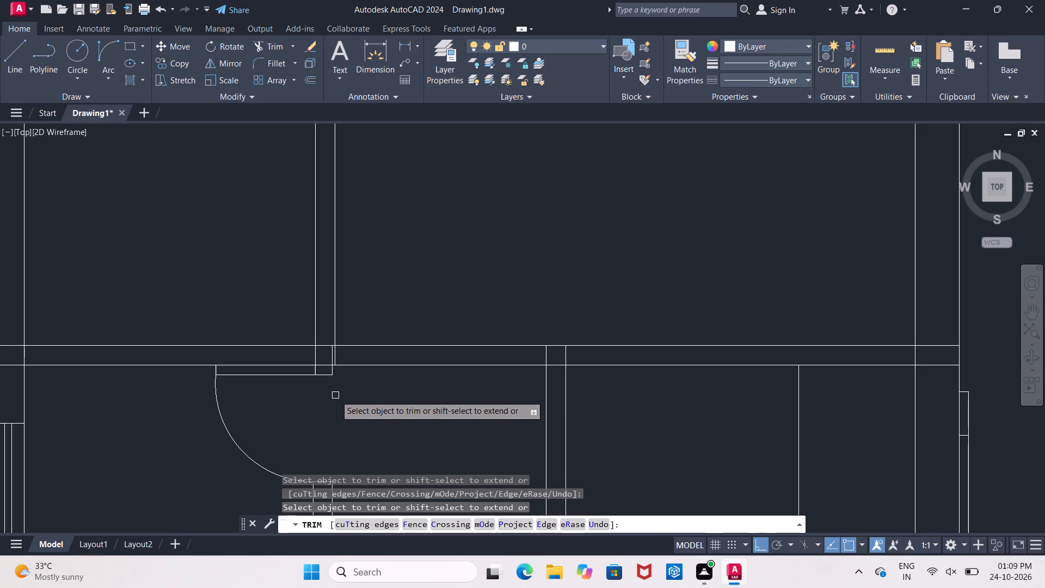
scroll(318, 380, up, 2)
click(309, 357)
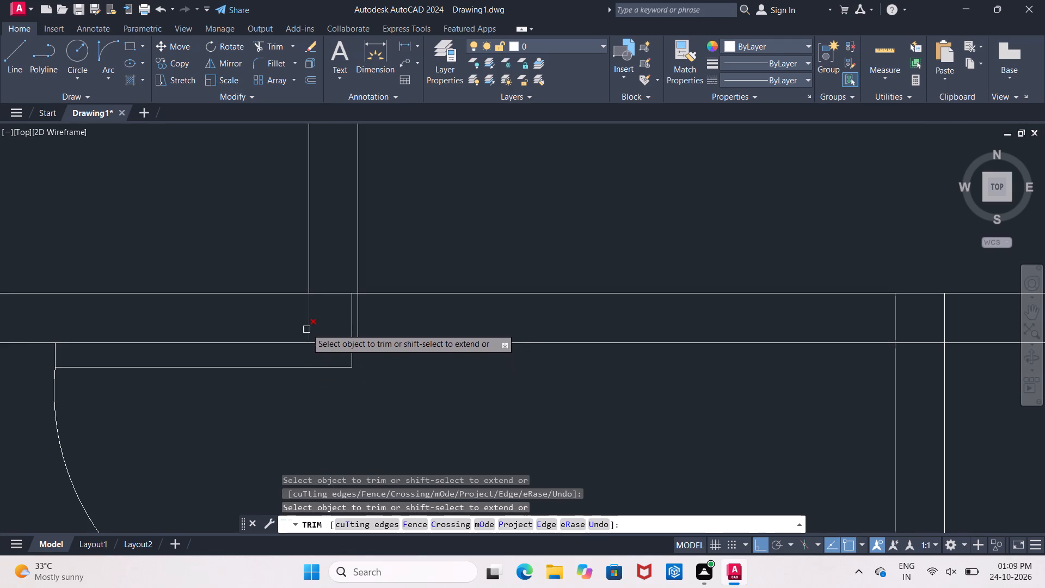
click(306, 325)
click(358, 322)
Trim both partition lines across the upper-left room's interior, up to its top wall.
scroll(358, 322, down, 4)
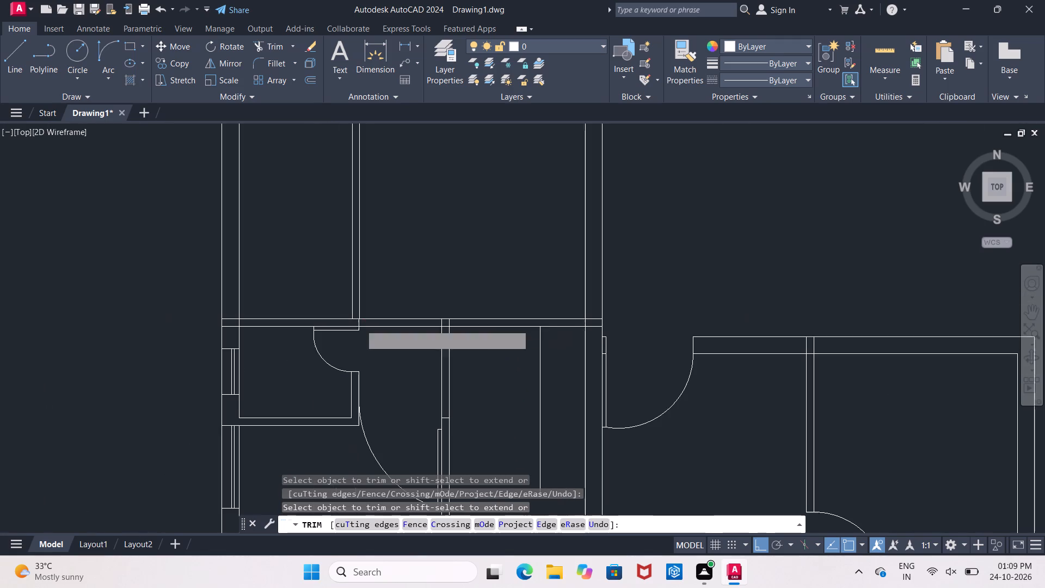
middle_drag(377, 272, 354, 388)
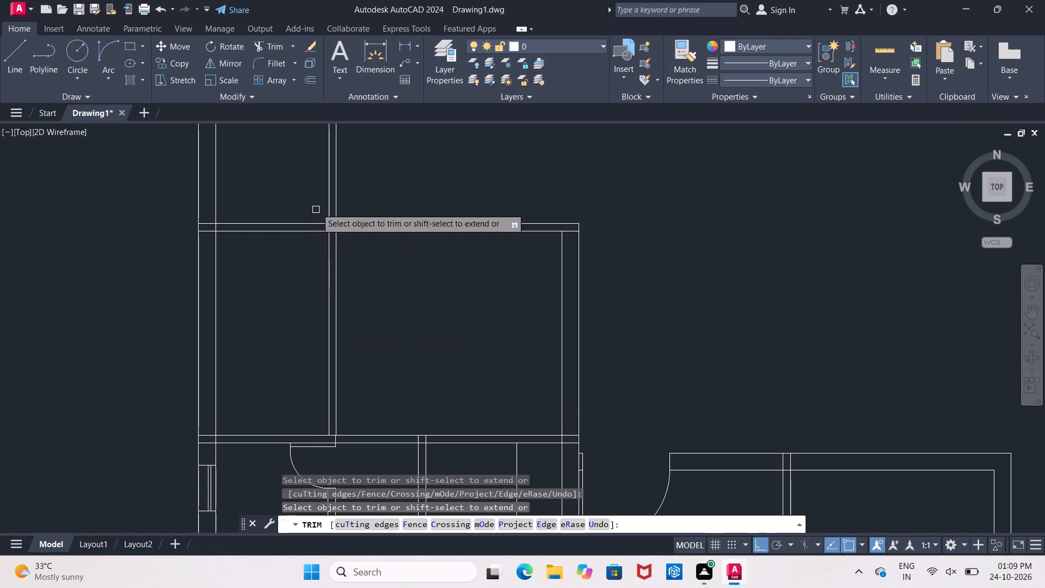
scroll(320, 201, up, 3)
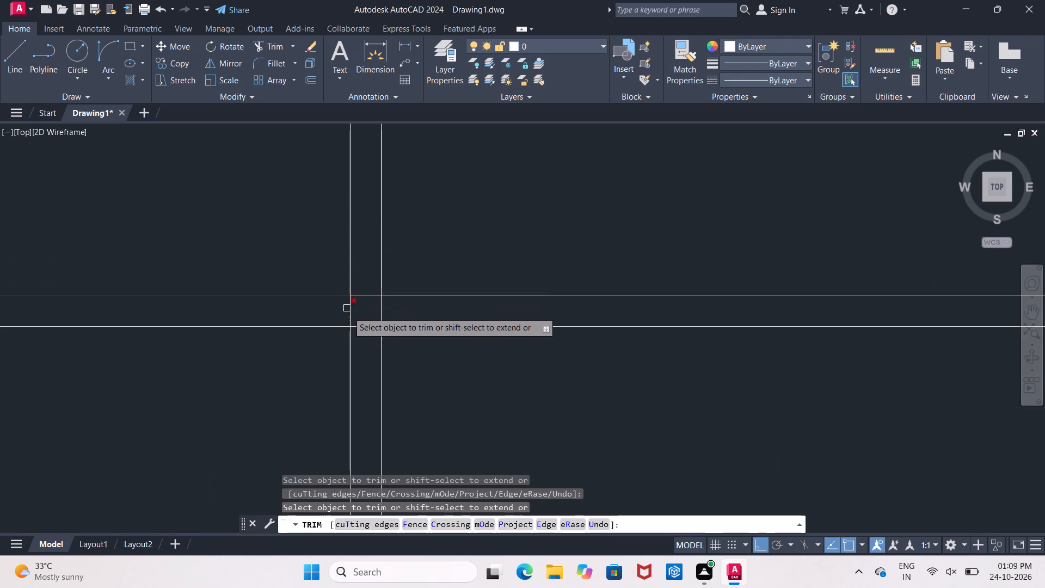
click(305, 372)
click(447, 410)
scroll(447, 410, down, 1)
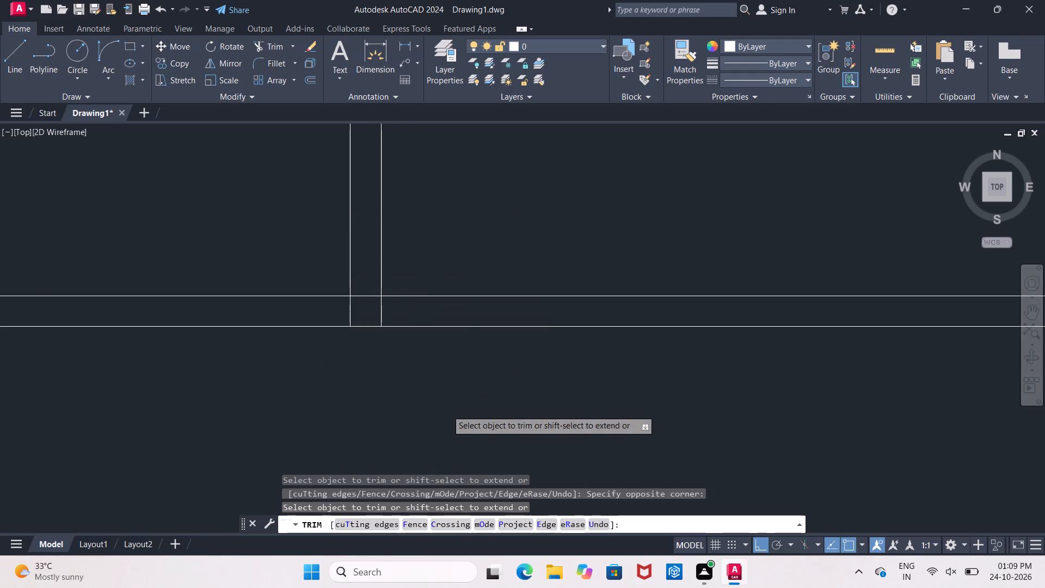
scroll(447, 410, down, 2)
middle_drag(456, 276, 432, 225)
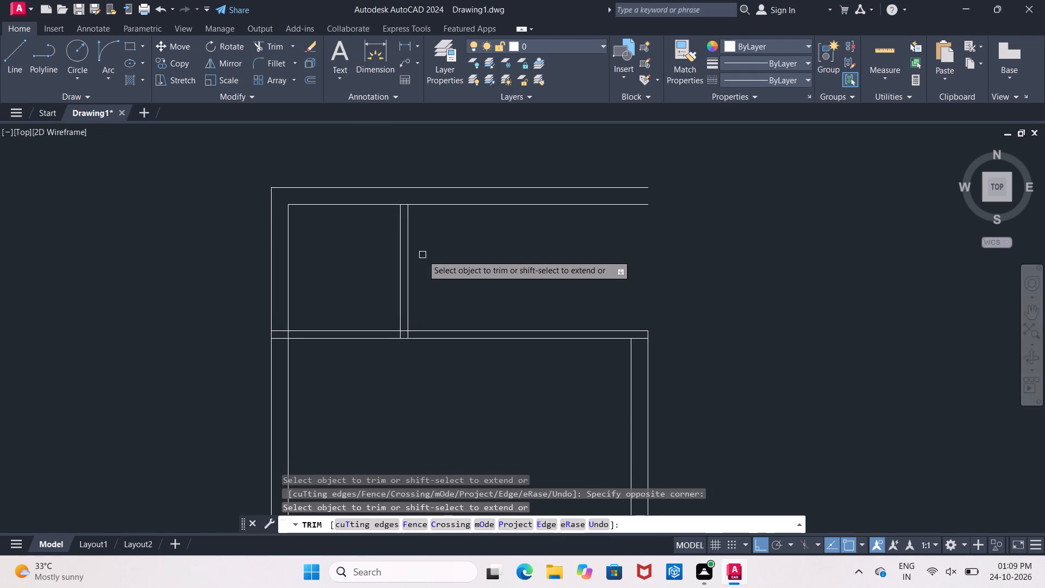
middle_drag(423, 252, 401, 305)
scroll(401, 303, up, 1)
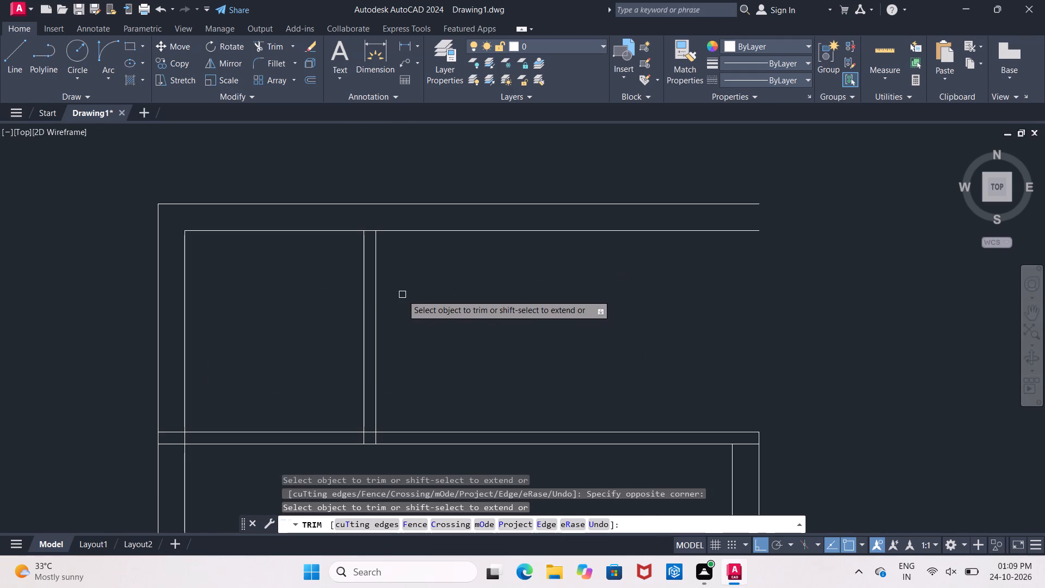
key(Escape)
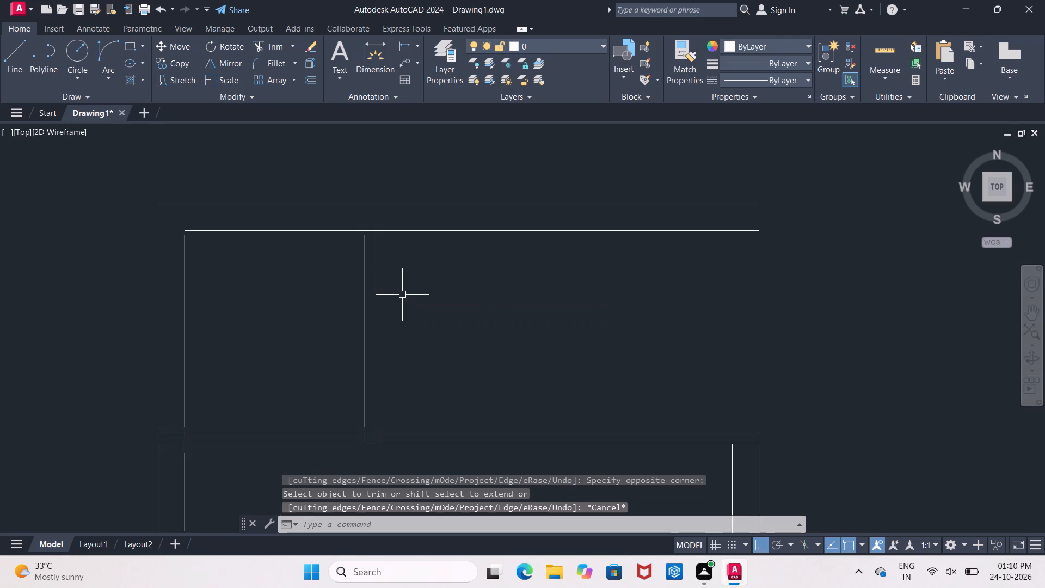
Offset the inner face of the new top exterior wall 2" downward.
key(o)
key(Return)
key(2)
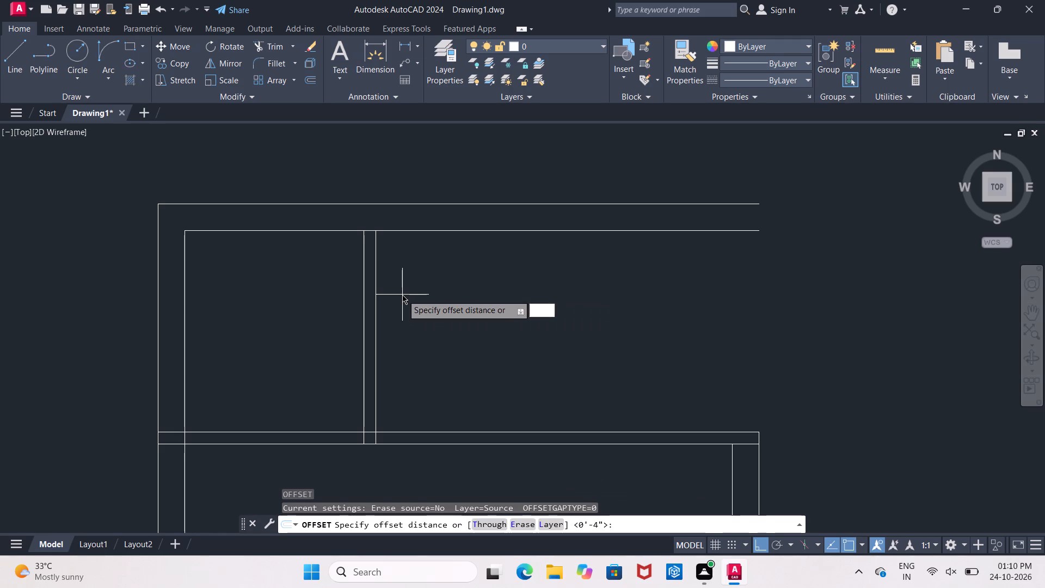
key(shift+quotedbl)
key(Return)
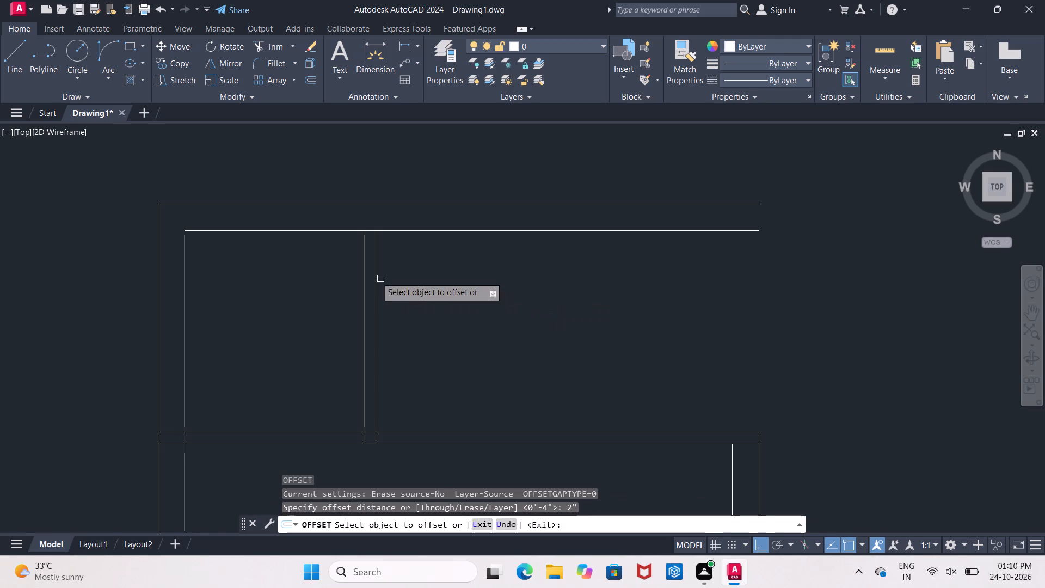
click(326, 232)
click(324, 253)
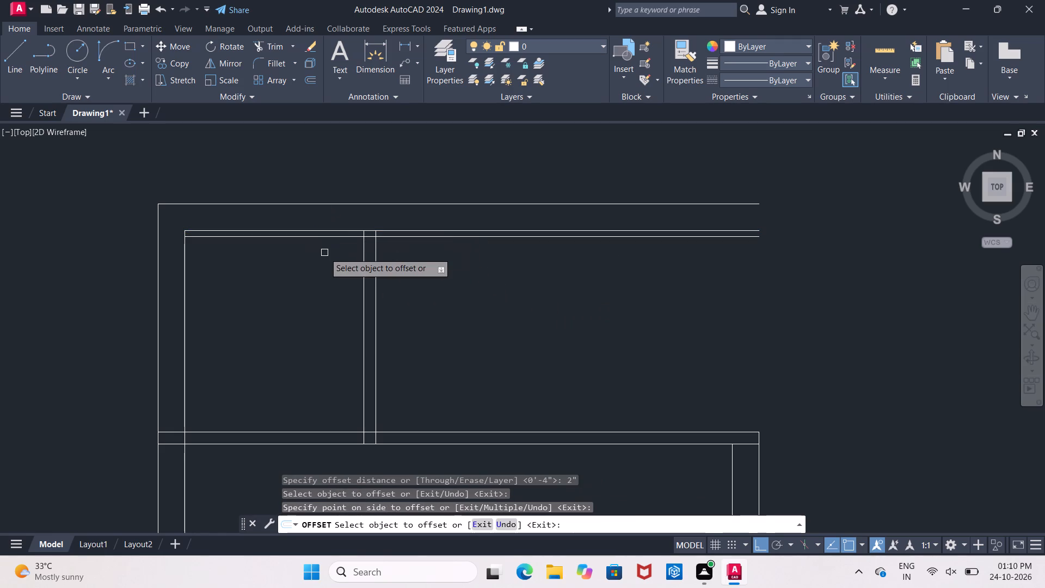
key(Return)
Offset the right face of the new partition wall 2' to the left, into the small room.
key(Return)
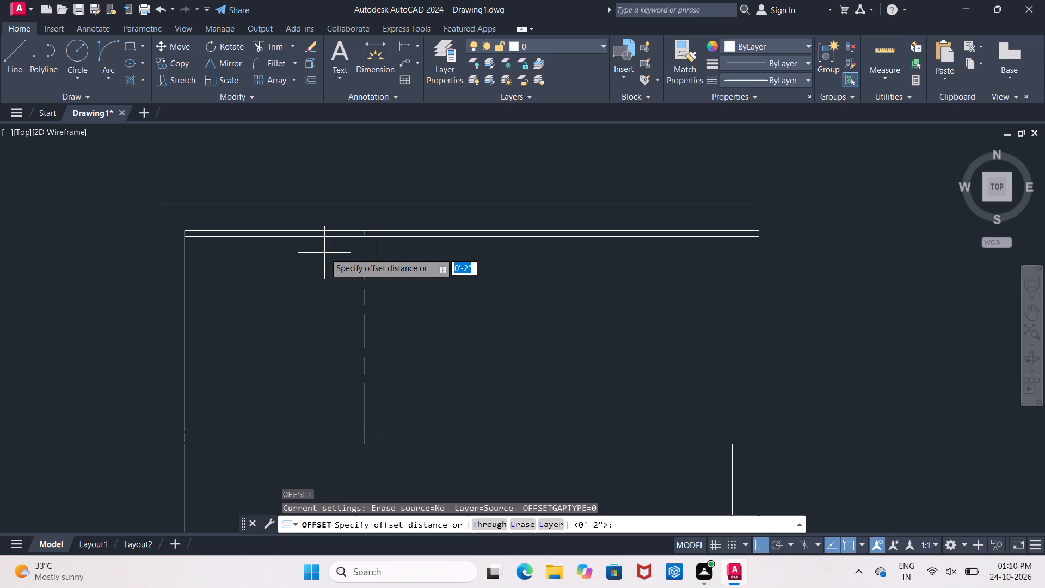
text(2')
key(Return)
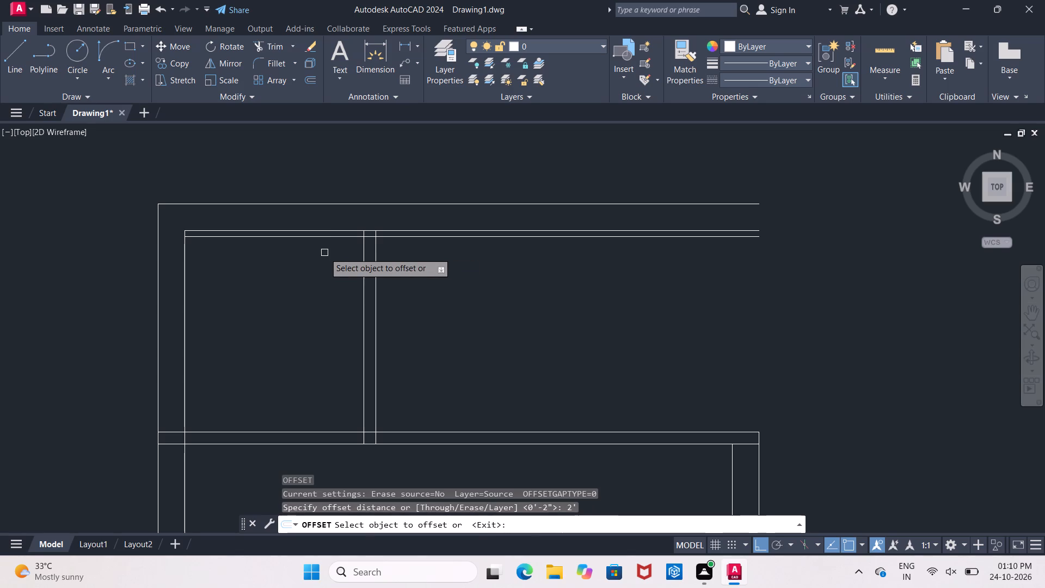
click(377, 285)
click(273, 288)
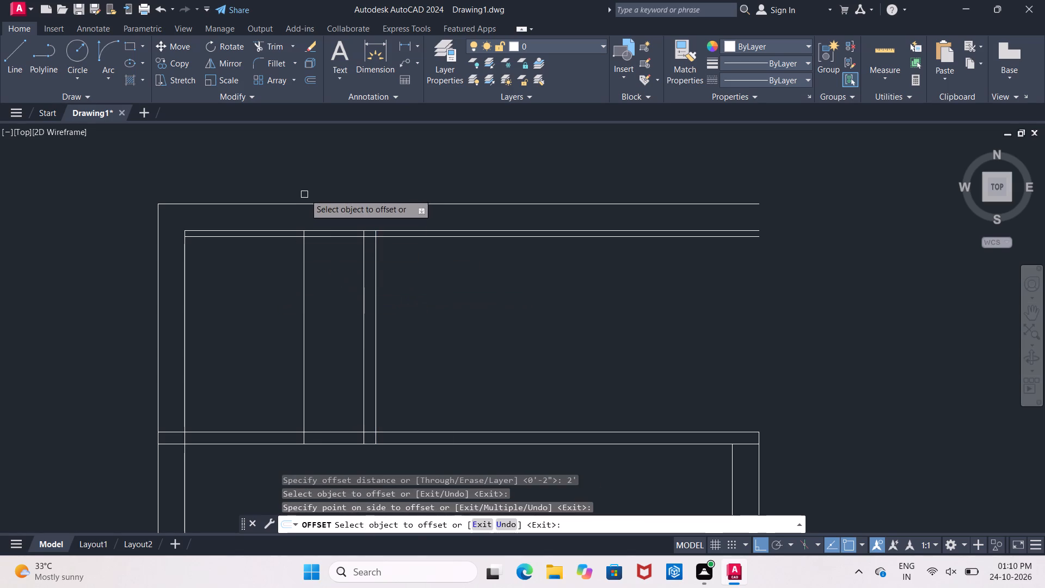
click(304, 206)
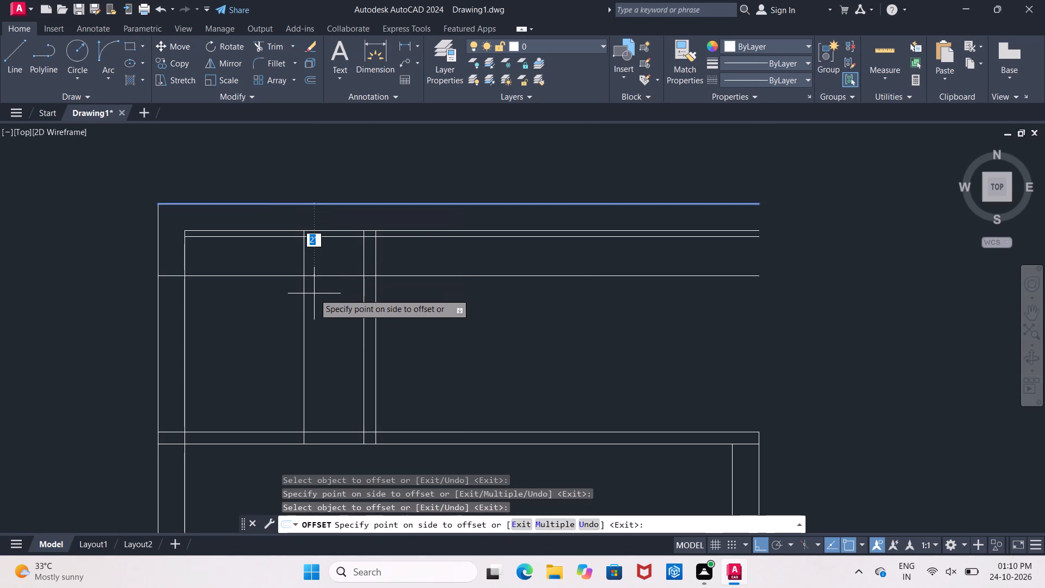
key(Escape)
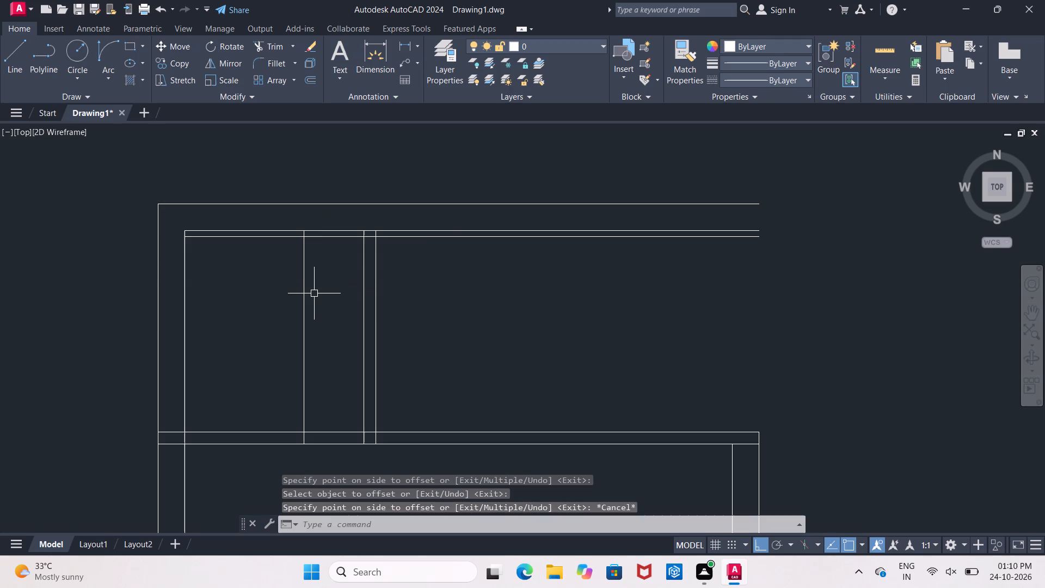
Offset the inner face of the new top exterior wall 2' downward.
key(o)
key(Return)
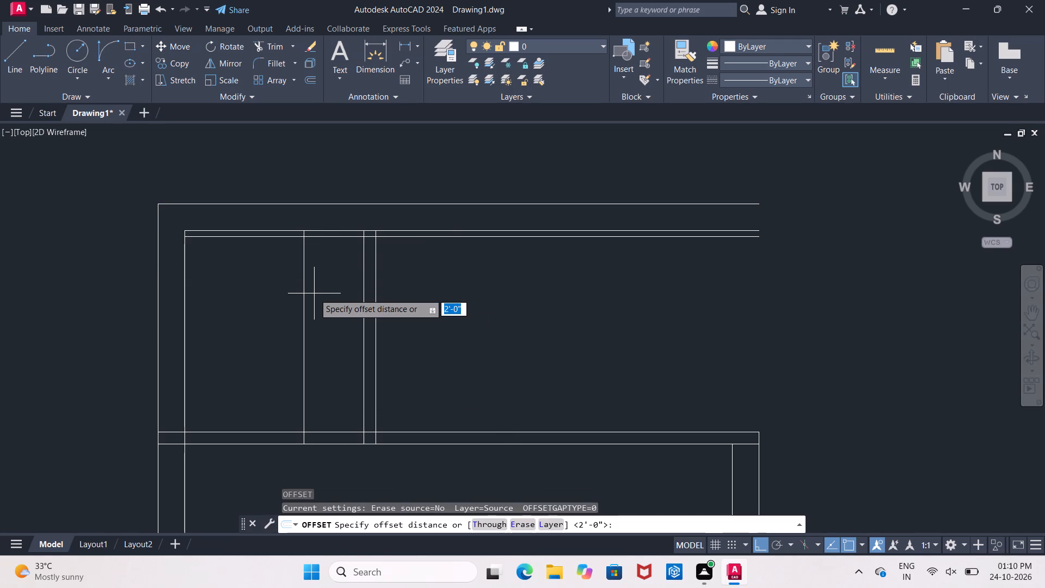
text(2')
key(Return)
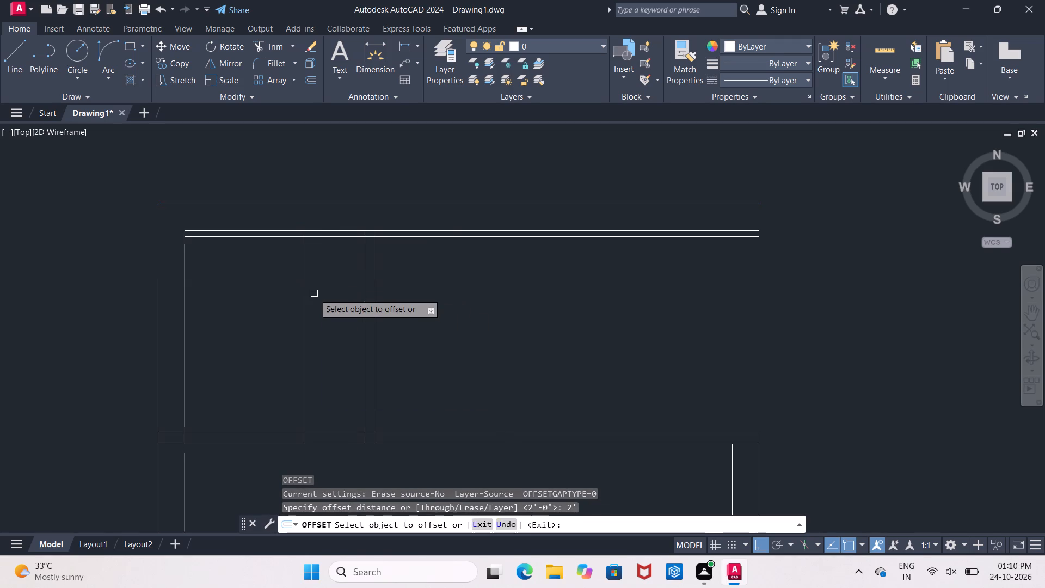
click(325, 231)
click(334, 253)
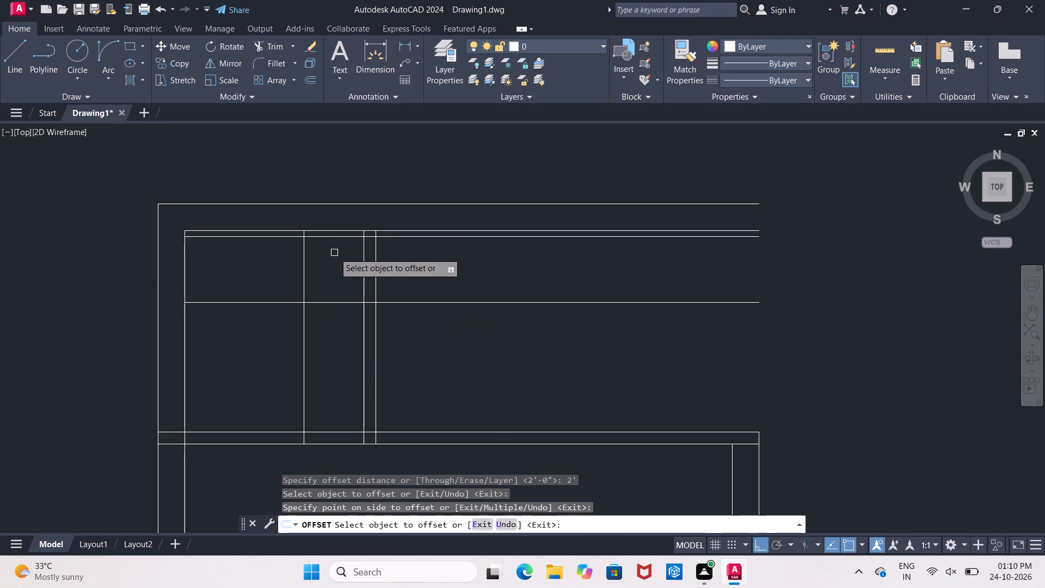
key(Escape)
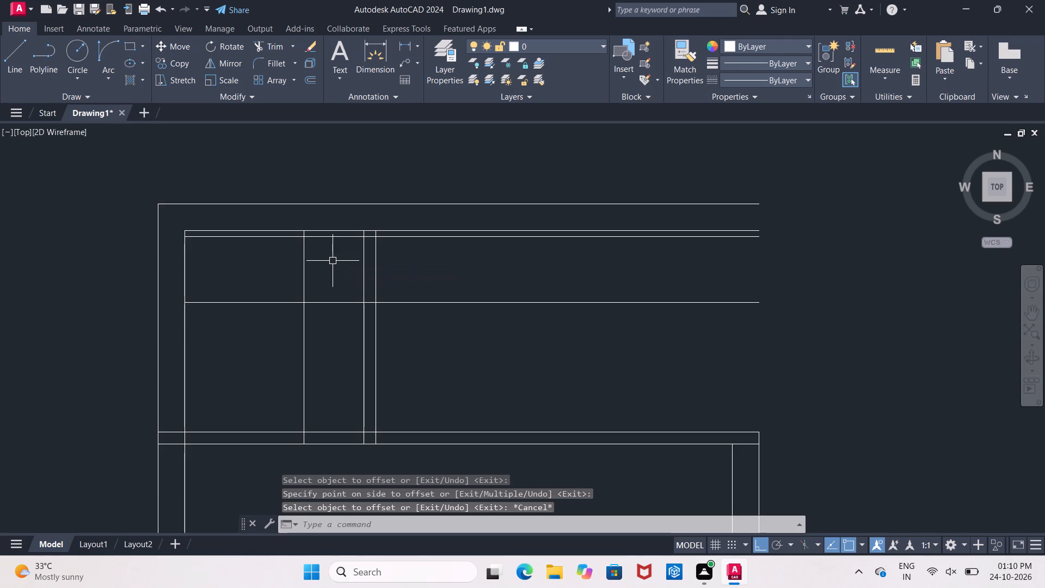
Trim the 2" offset line on both sides of the door leaf area, and the 2' offset line right of the partition.
text(tr)
key(space)
key(space)
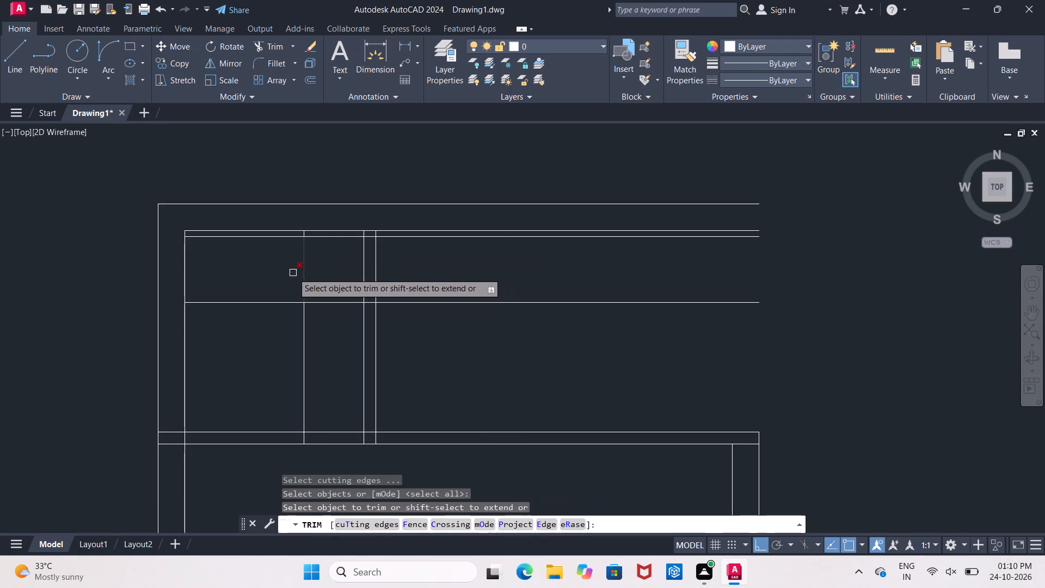
click(290, 239)
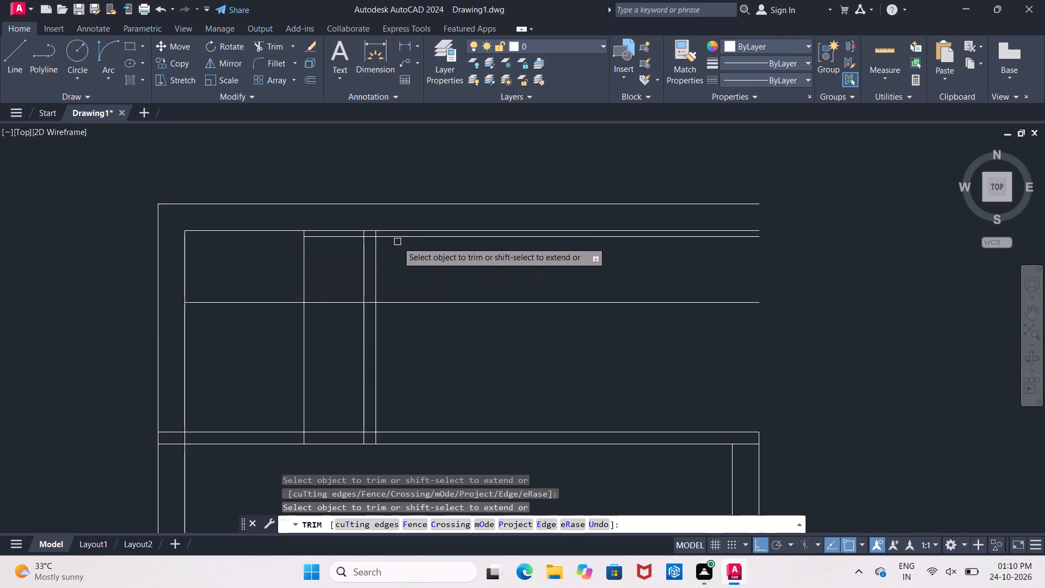
click(396, 236)
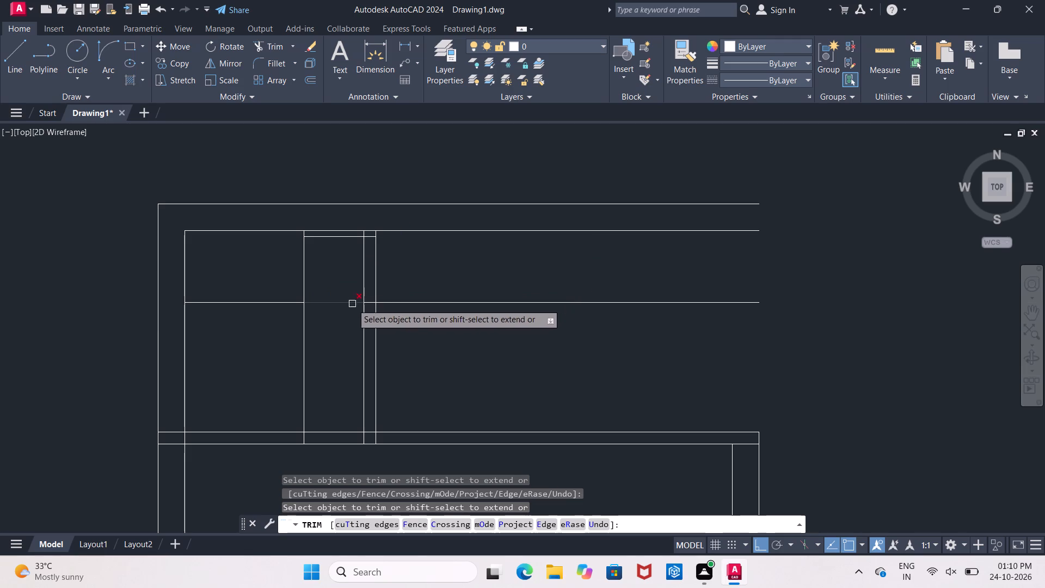
click(386, 303)
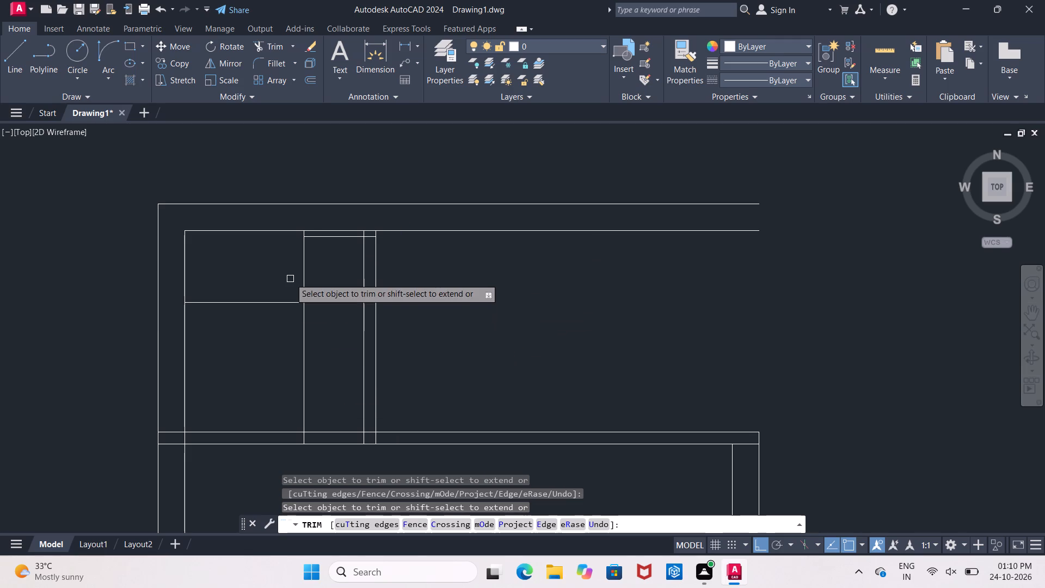
Trim the vertical lines between the 2" and 2' offset lines, then the leftover guide lines below and beside the doorway.
click(290, 275)
click(380, 273)
drag(324, 275, 327, 293)
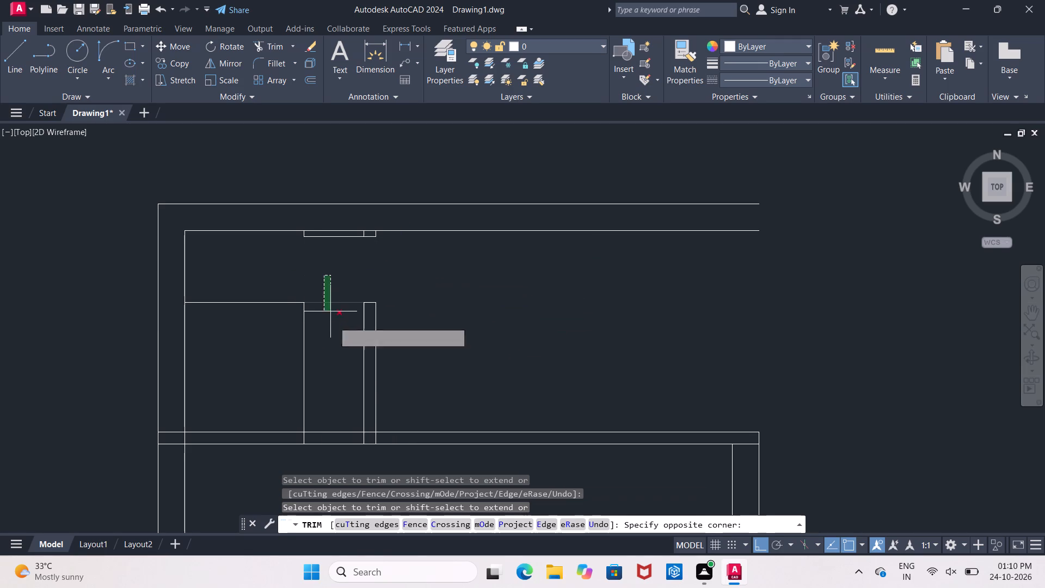
click(337, 349)
click(297, 359)
click(312, 362)
click(281, 299)
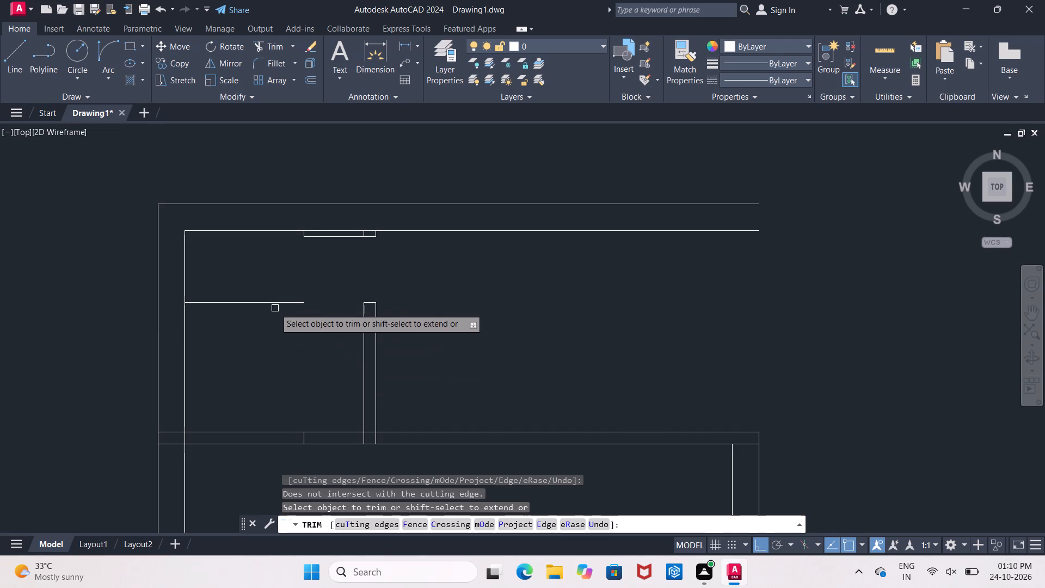
click(275, 303)
key(Escape)
Erase the leftover horizontal guide line in the small room and the short vertical remnant inside its bottom wall.
click(275, 303)
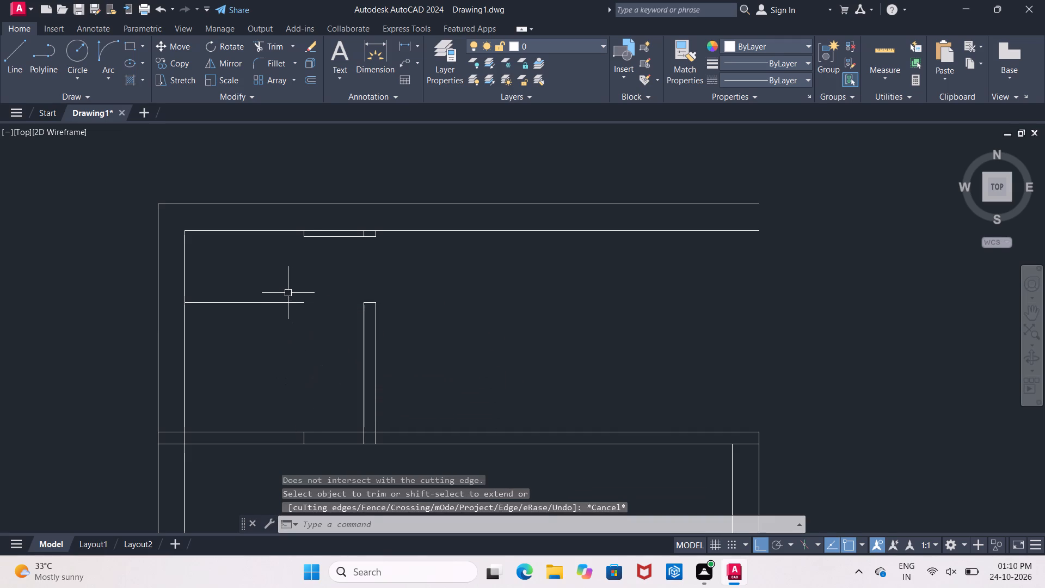
click(288, 293)
click(288, 305)
click(304, 438)
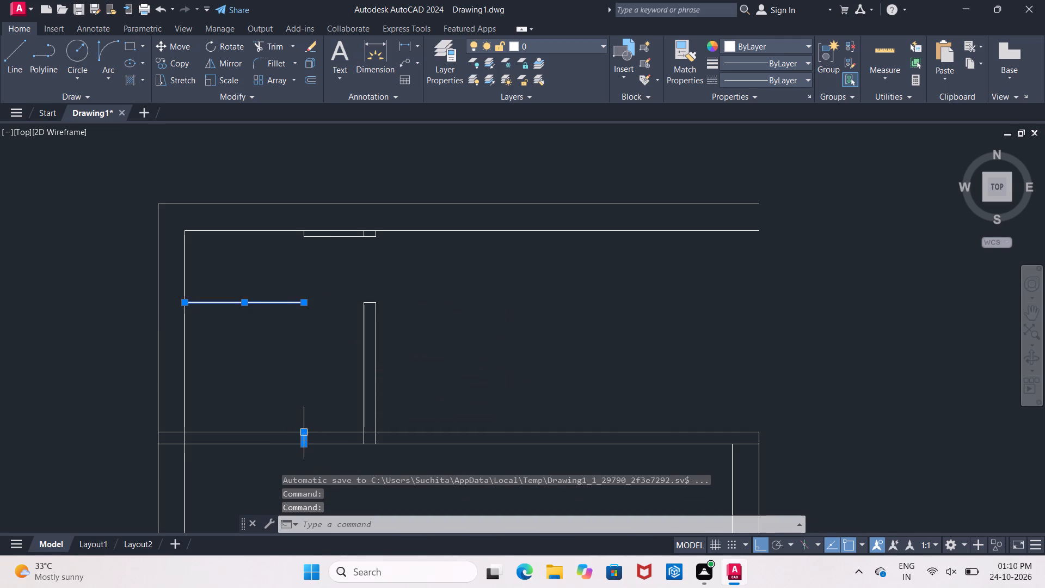
key(Delete)
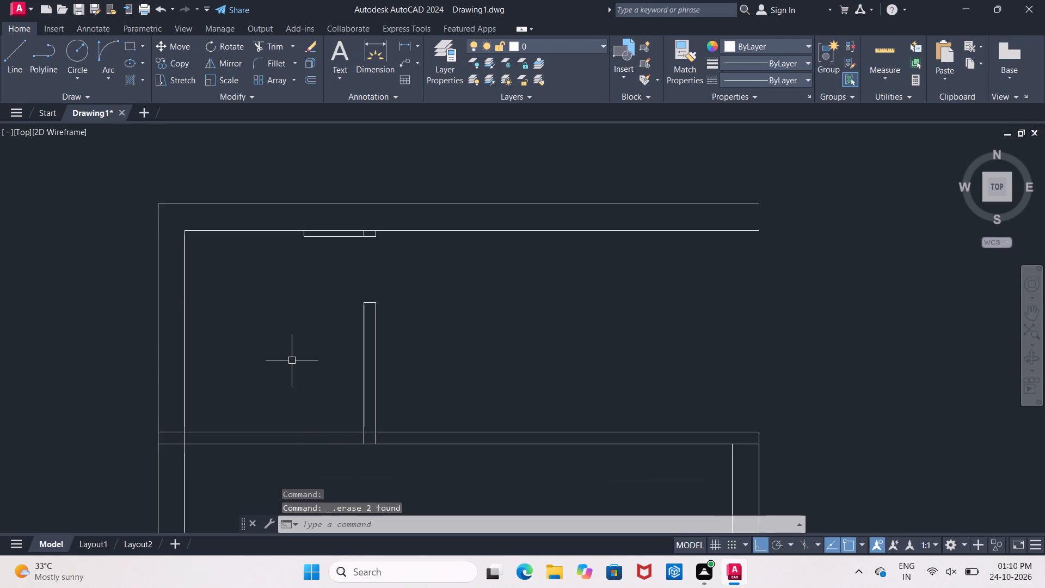
Trim the top exterior wall's inner face across the short partition stub above the doorway.
scroll(361, 246, up, 2)
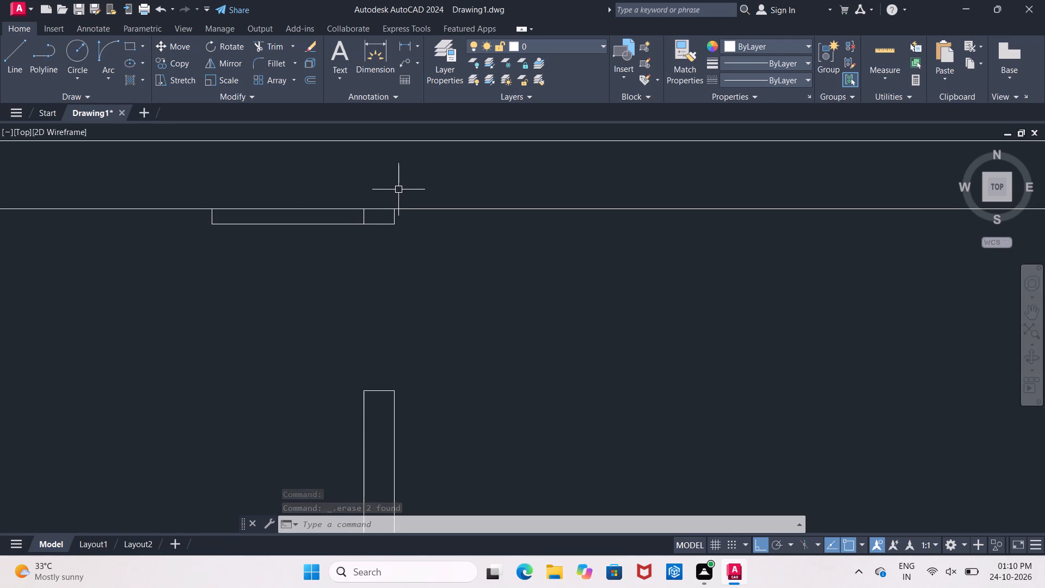
key(Escape)
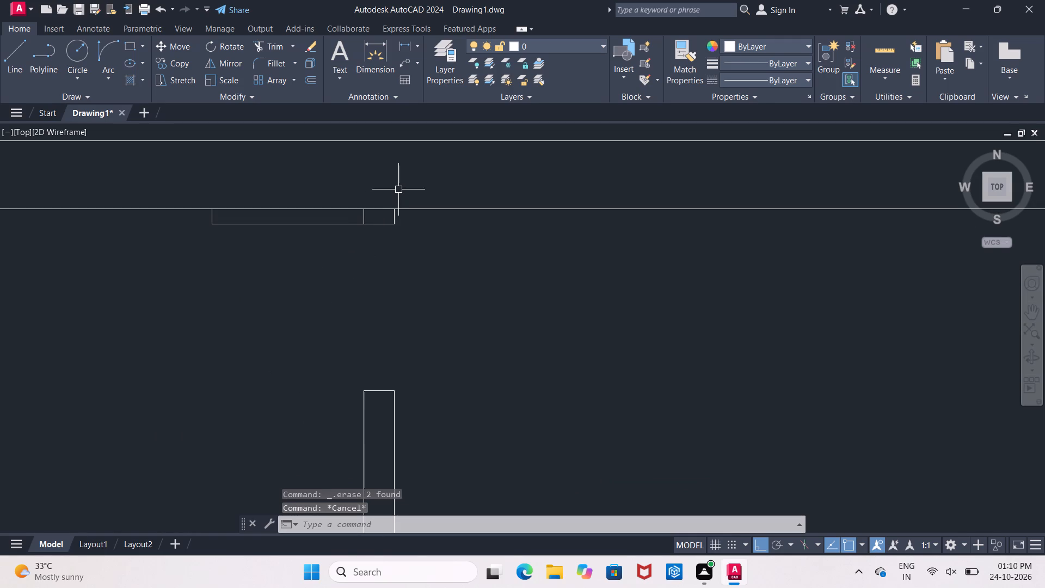
text(tr)
key(Return)
key(Return)
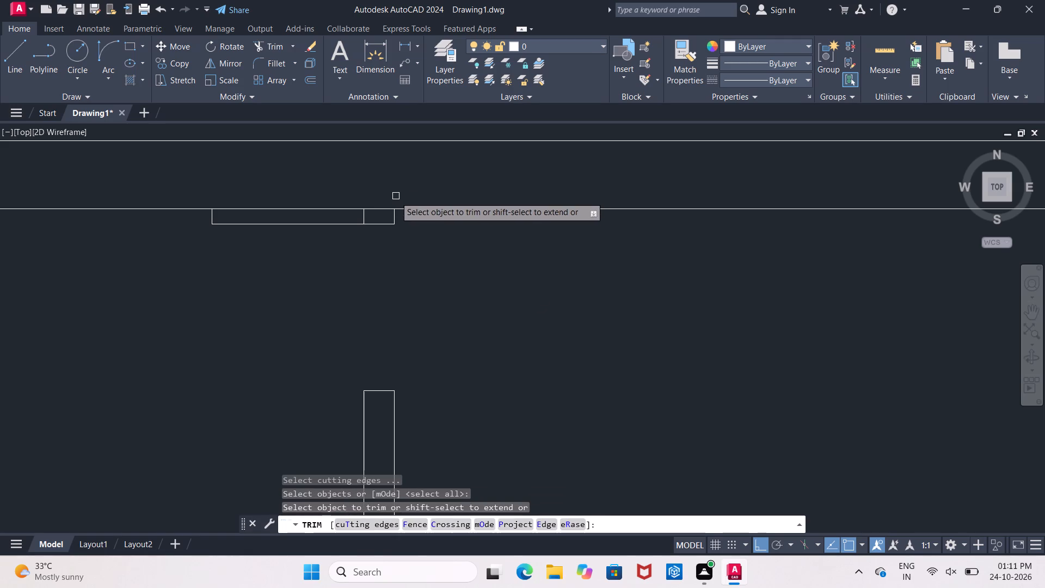
click(386, 208)
Trim both faces of the small room's bottom wall within the left exterior wall, and the exterior wall's inner face across that junction.
scroll(343, 196, down, 2)
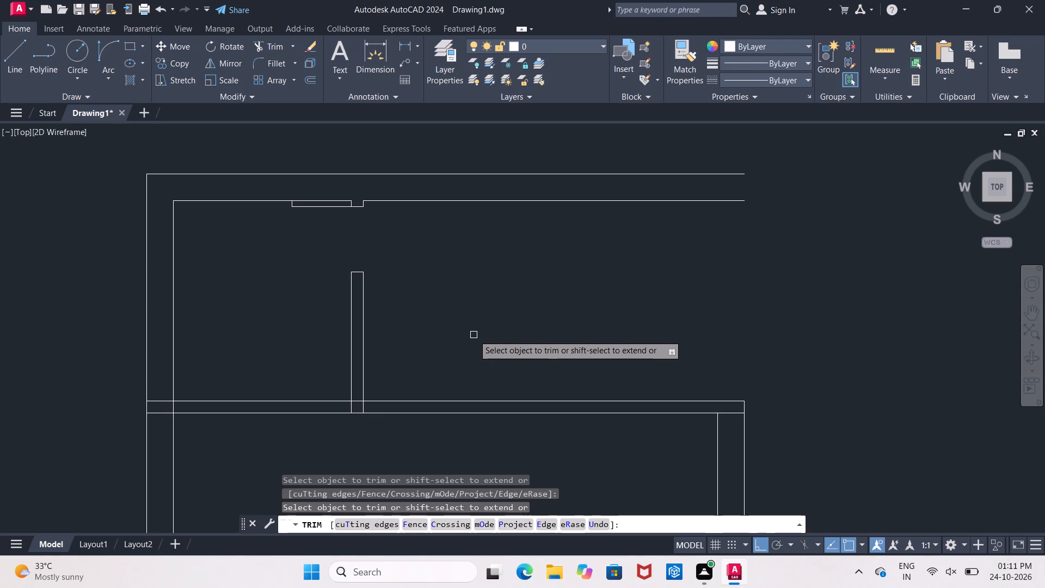
scroll(474, 335, down, 4)
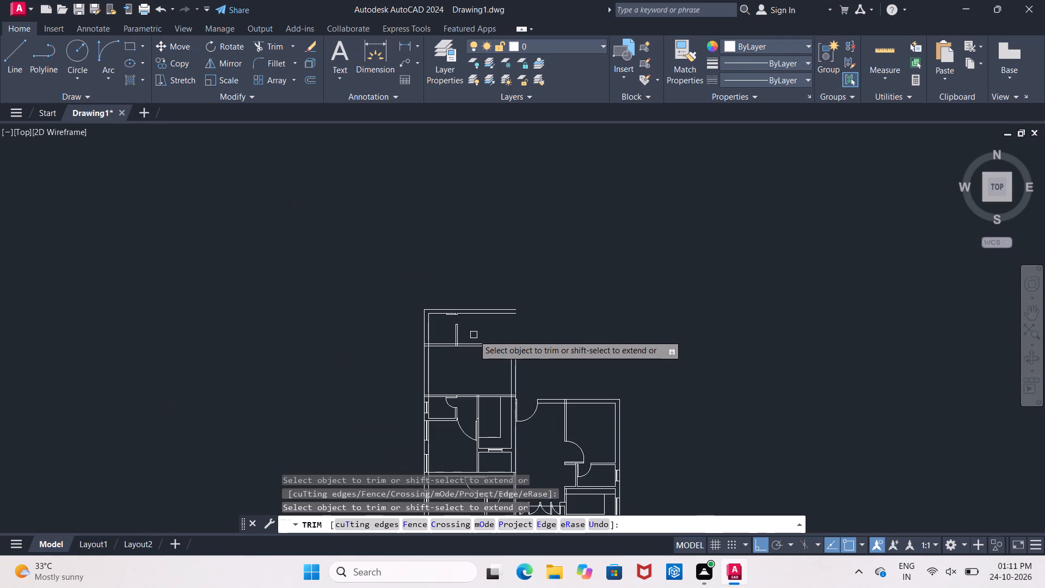
middle_drag(474, 335, 474, 278)
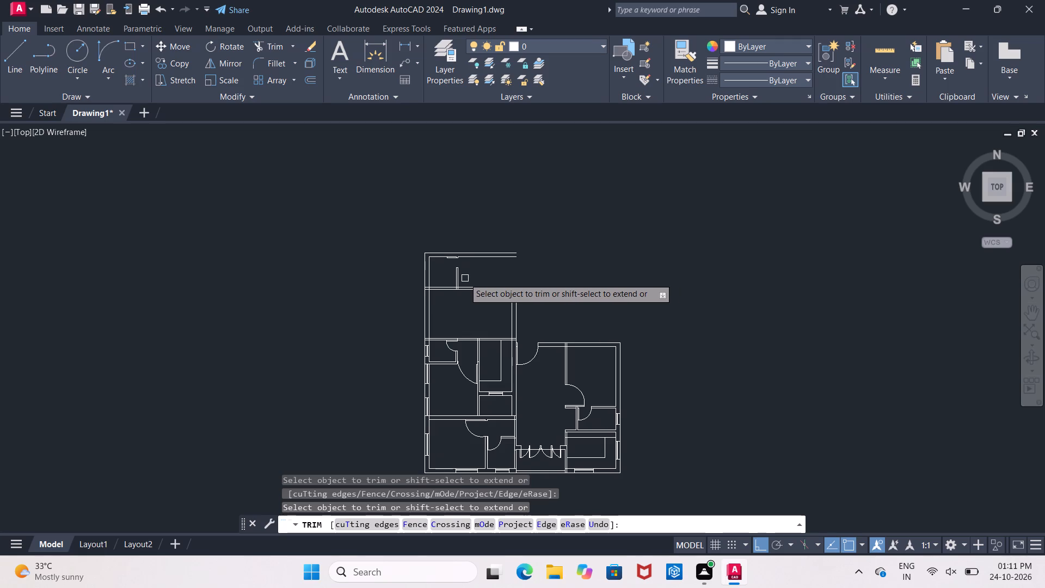
scroll(455, 273, up, 4)
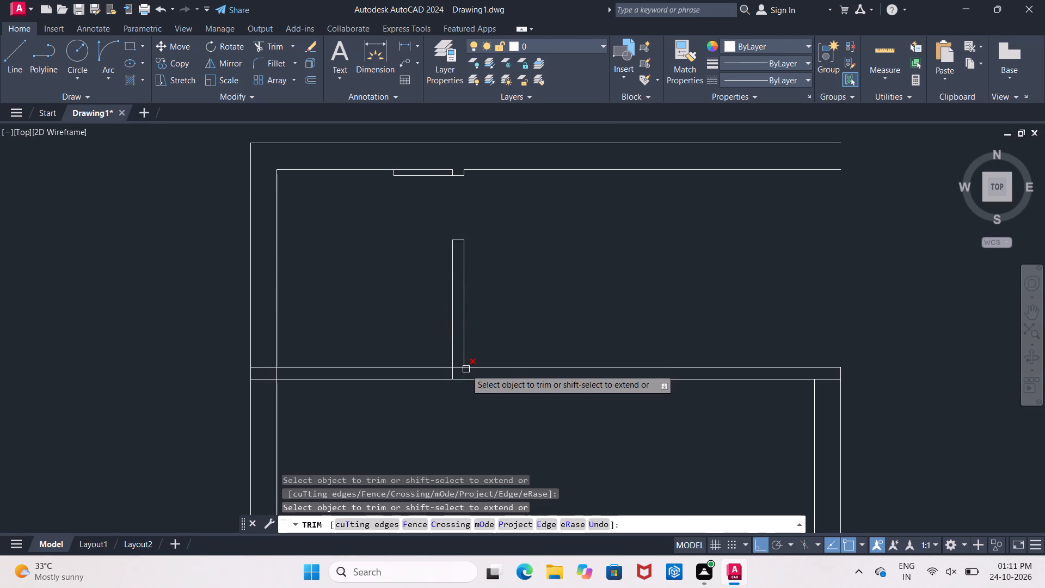
scroll(453, 385, up, 1)
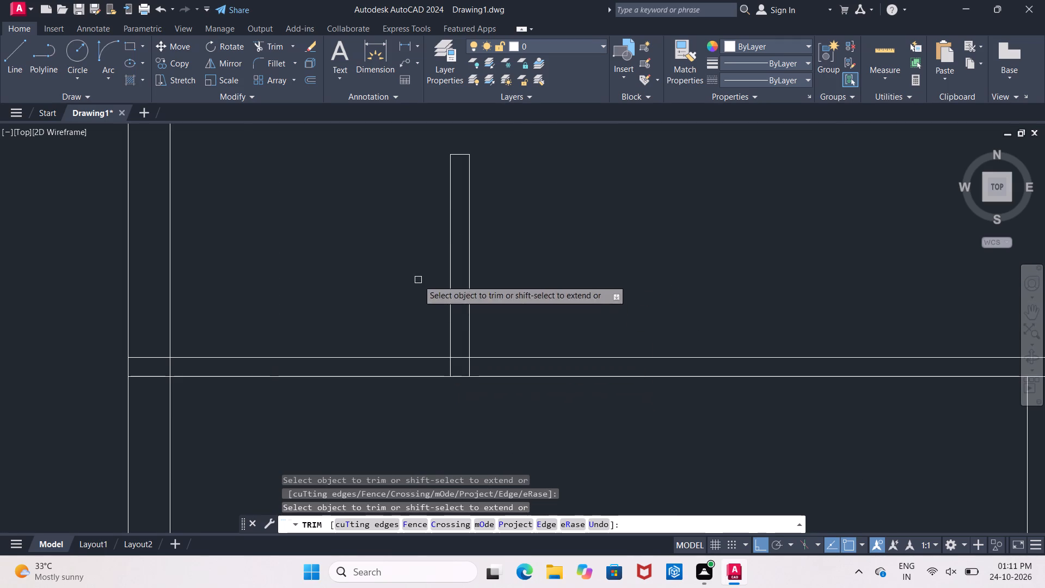
middle_drag(418, 280, 414, 356)
scroll(418, 280, down, 1)
middle_drag(402, 303, 404, 250)
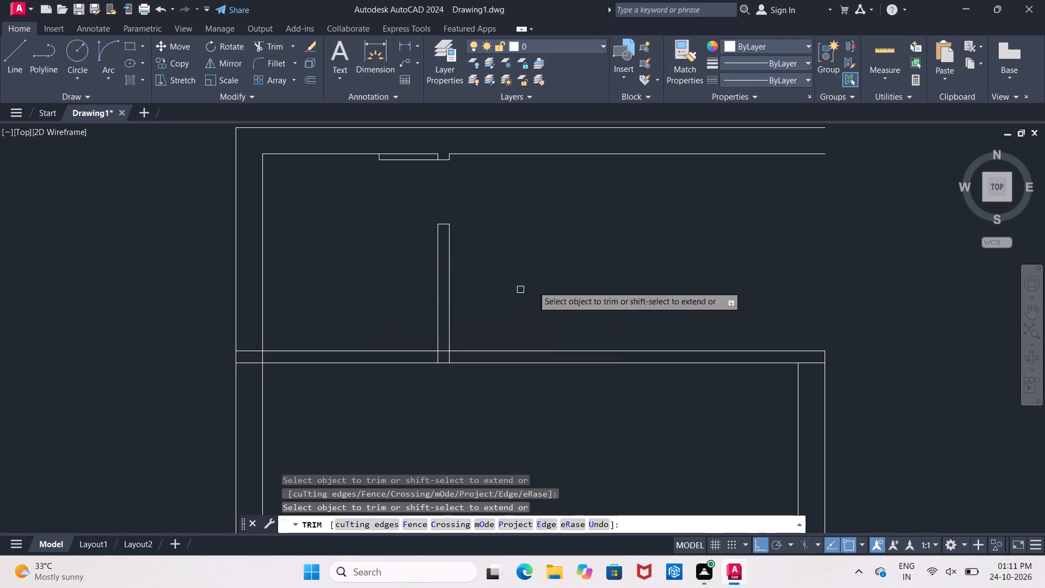
click(242, 350)
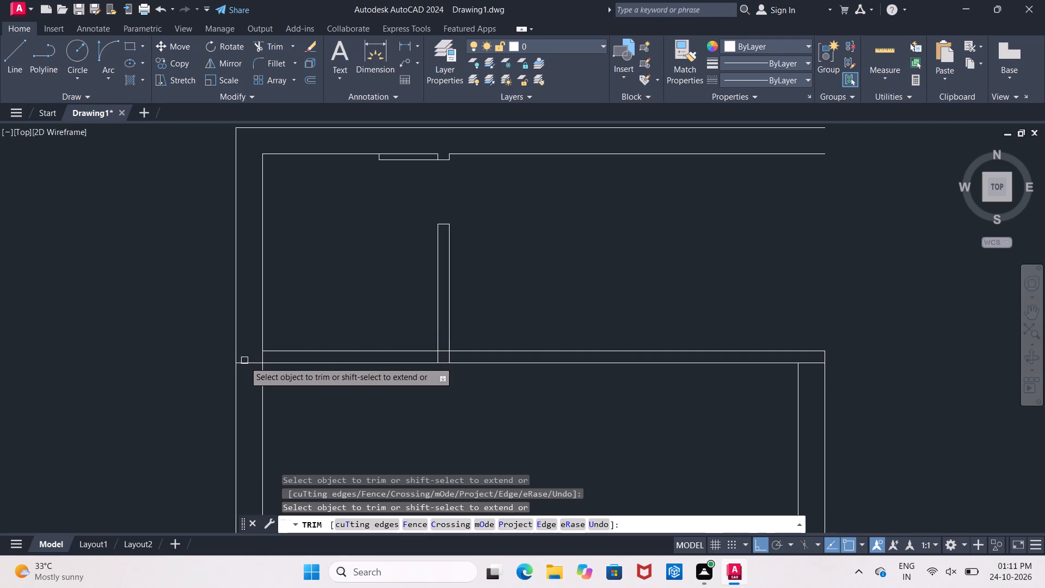
click(244, 364)
click(261, 359)
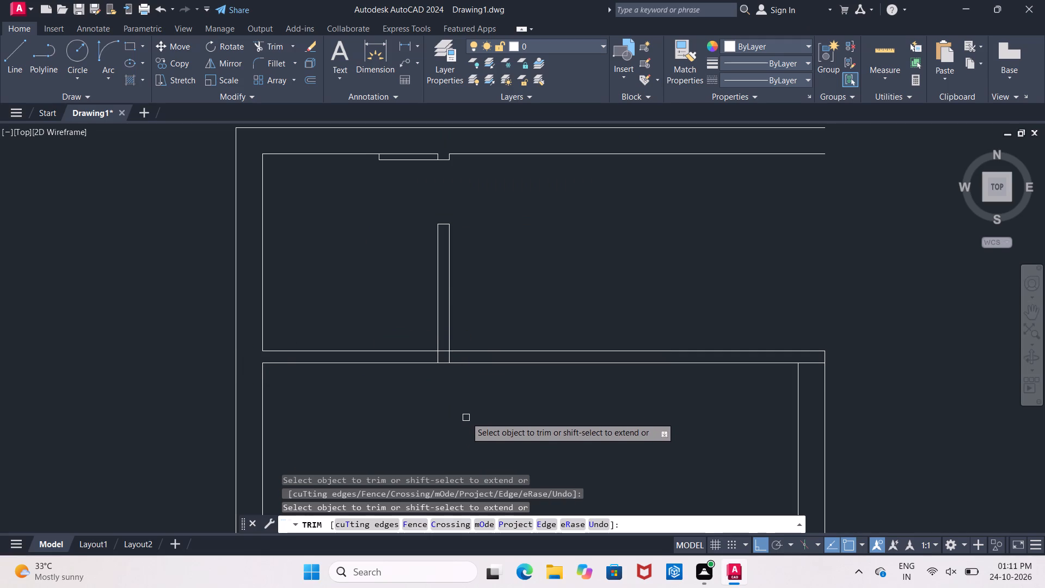
Draw a start-end-direction door swing arc from the leaf's free lower corner to the partition's top-left corner, starting straight down.
scroll(466, 417, down, 1)
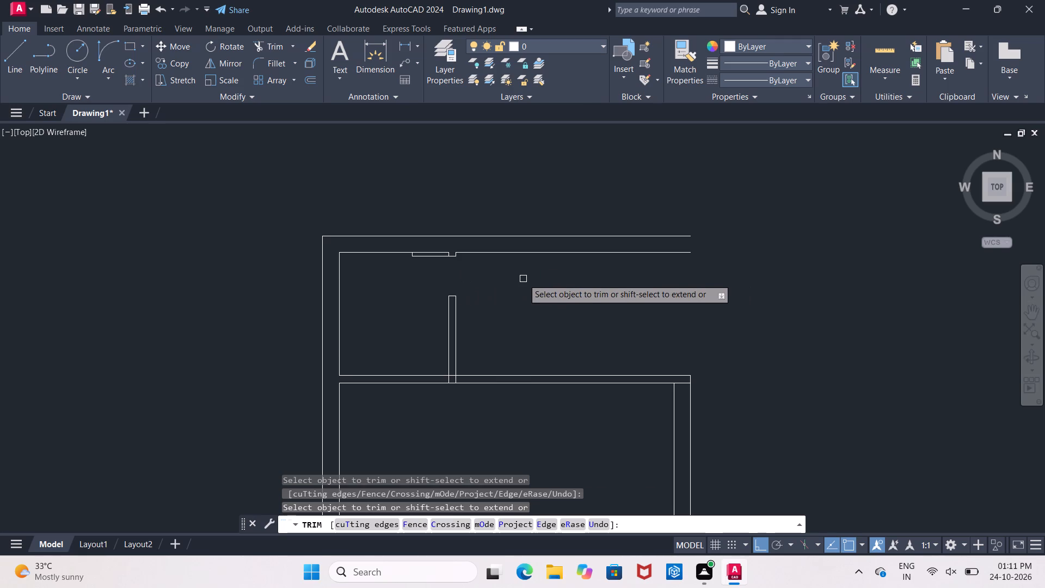
scroll(509, 293, down, 3)
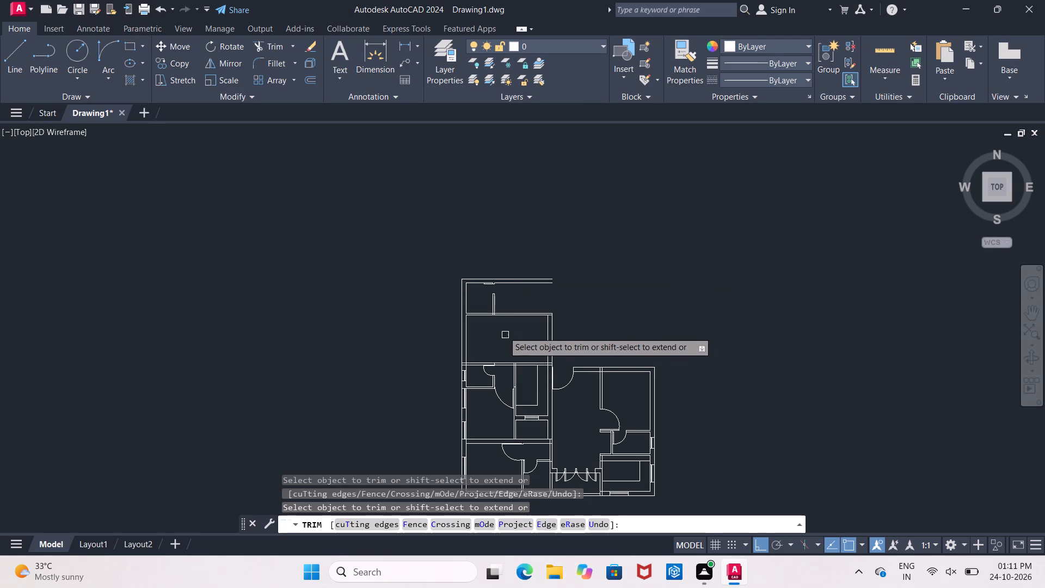
scroll(503, 311, up, 2)
scroll(450, 251, up, 2)
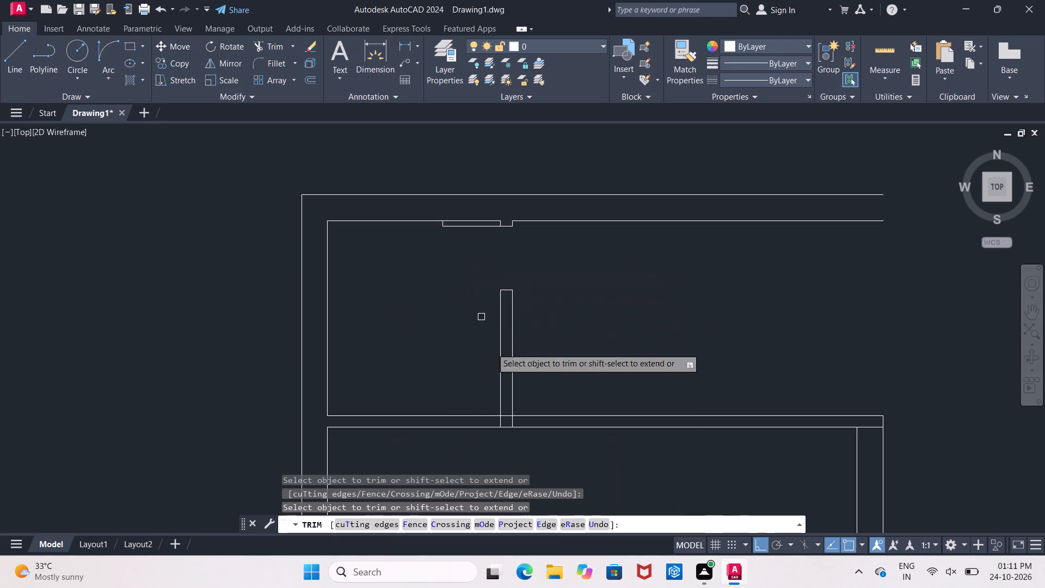
middle_drag(451, 326, 449, 329)
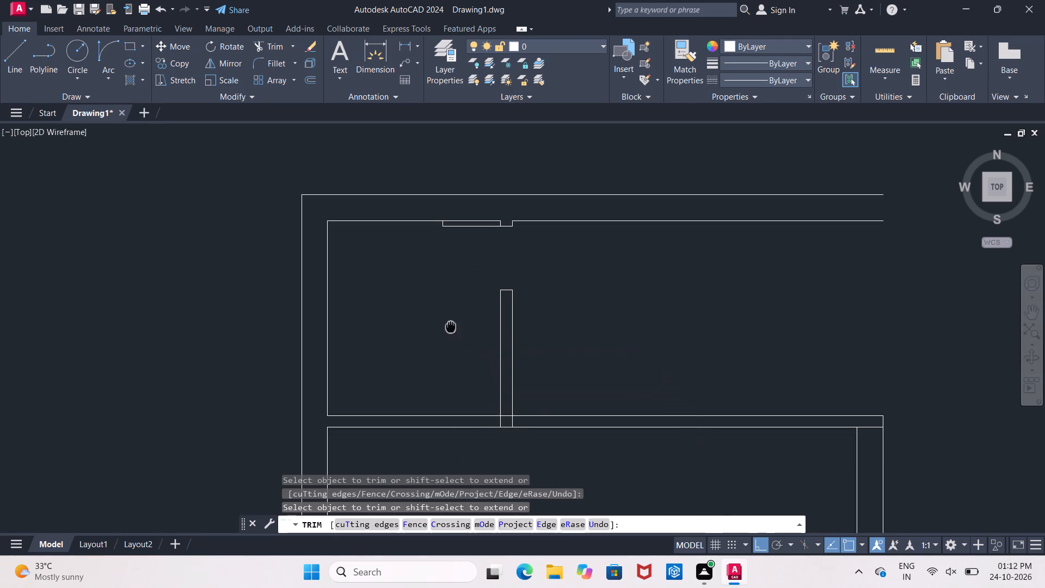
middle_drag(449, 329, 442, 338)
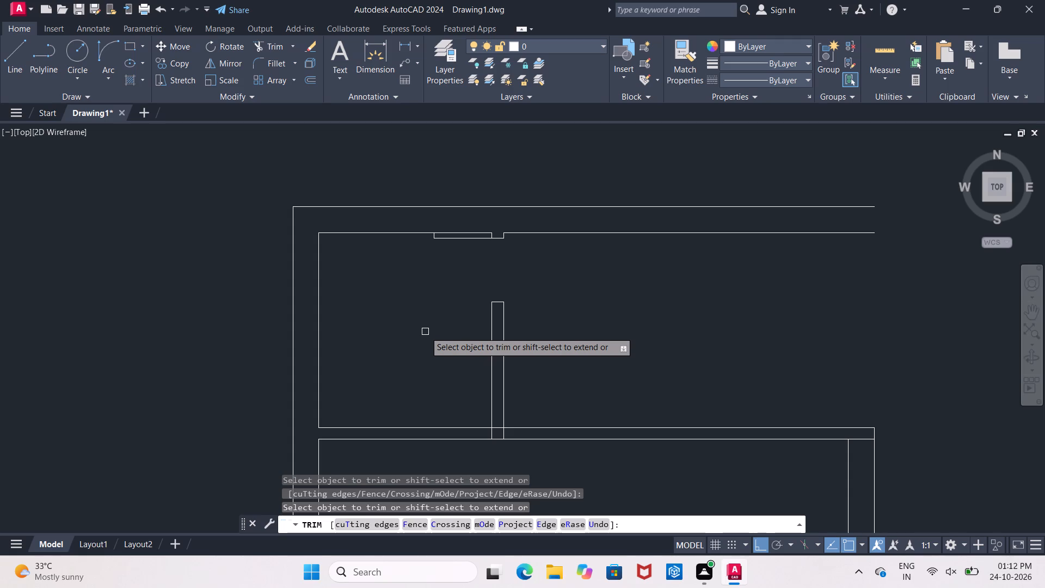
click(507, 255)
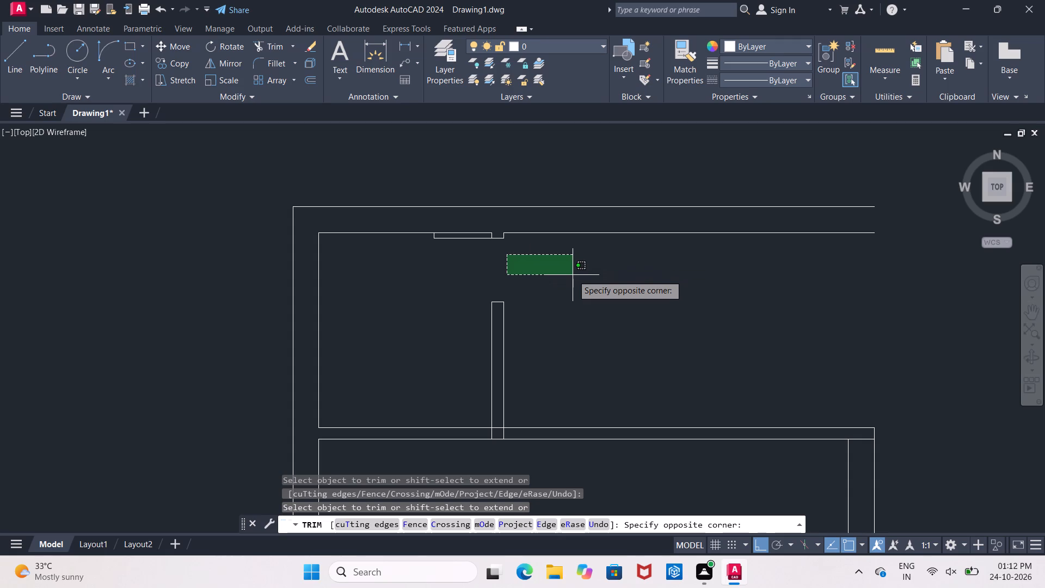
key(Escape)
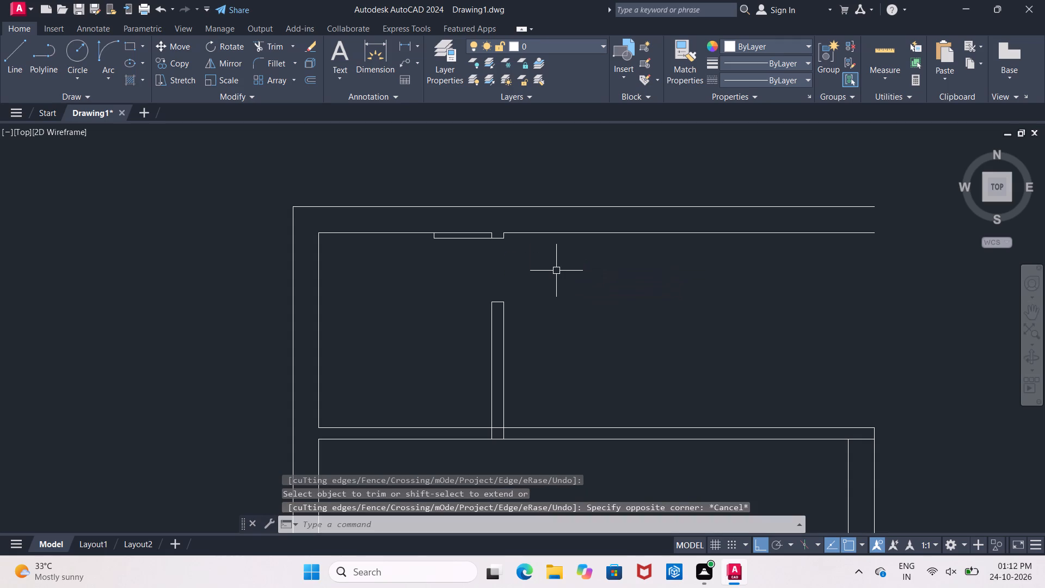
click(105, 56)
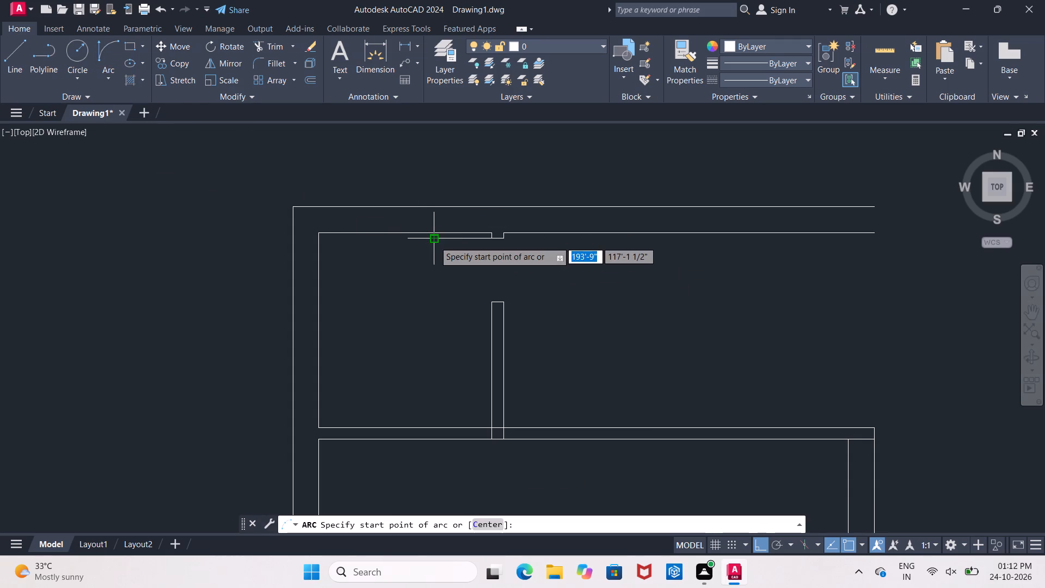
drag(434, 241, 443, 253)
click(493, 306)
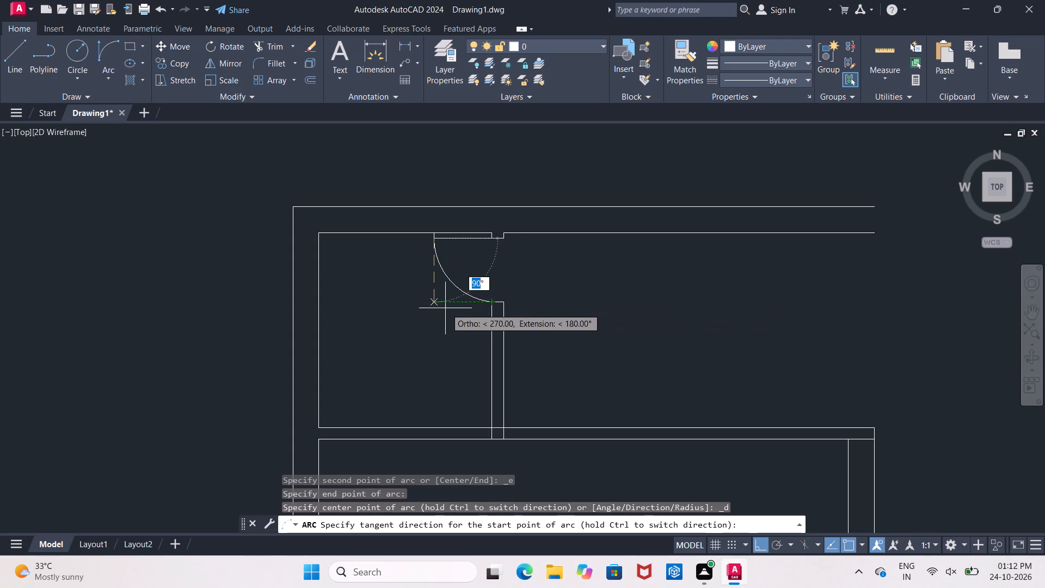
click(430, 306)
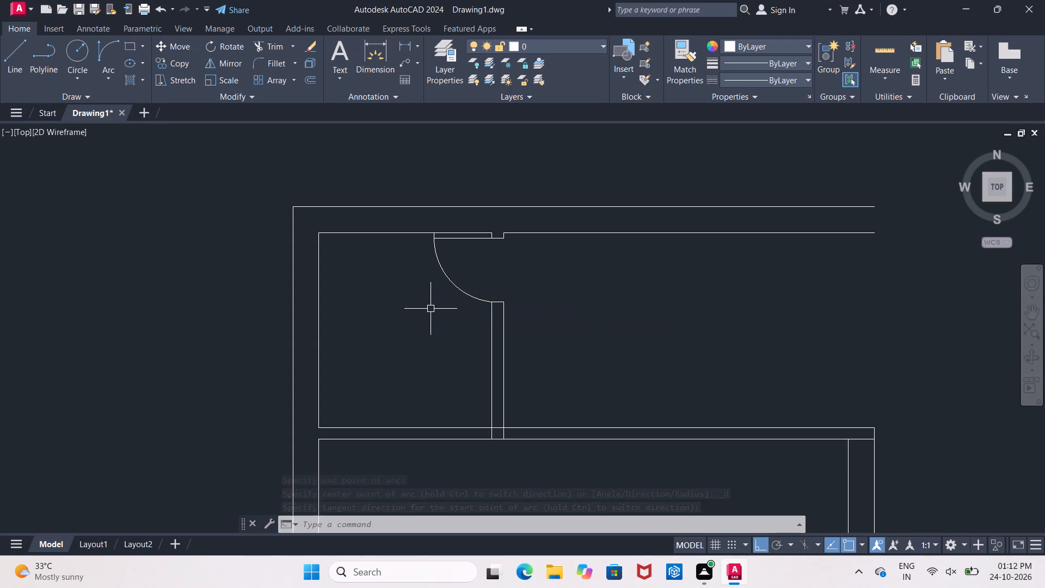
Calculate 5.75 divided by 2 in Calculator, then return to the drawing with no offset command active.
middle_drag(399, 370, 432, 340)
key(Escape)
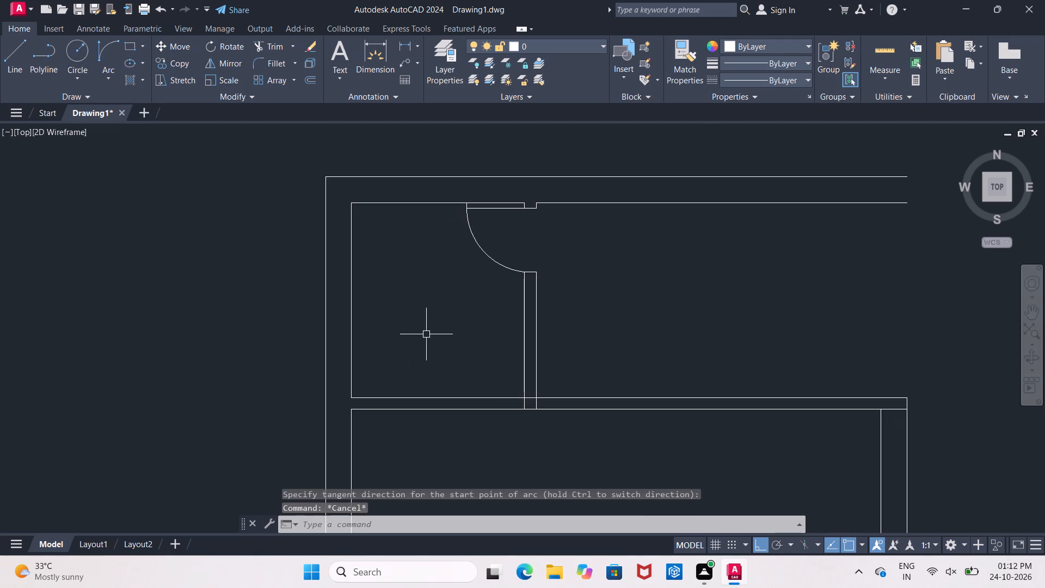
key(o)
key(Return)
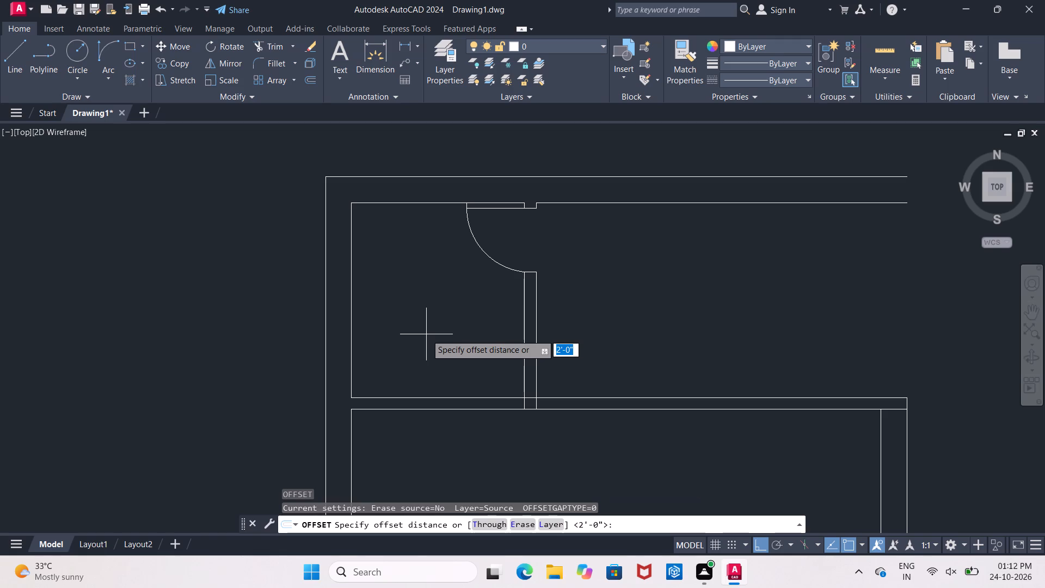
key(5)
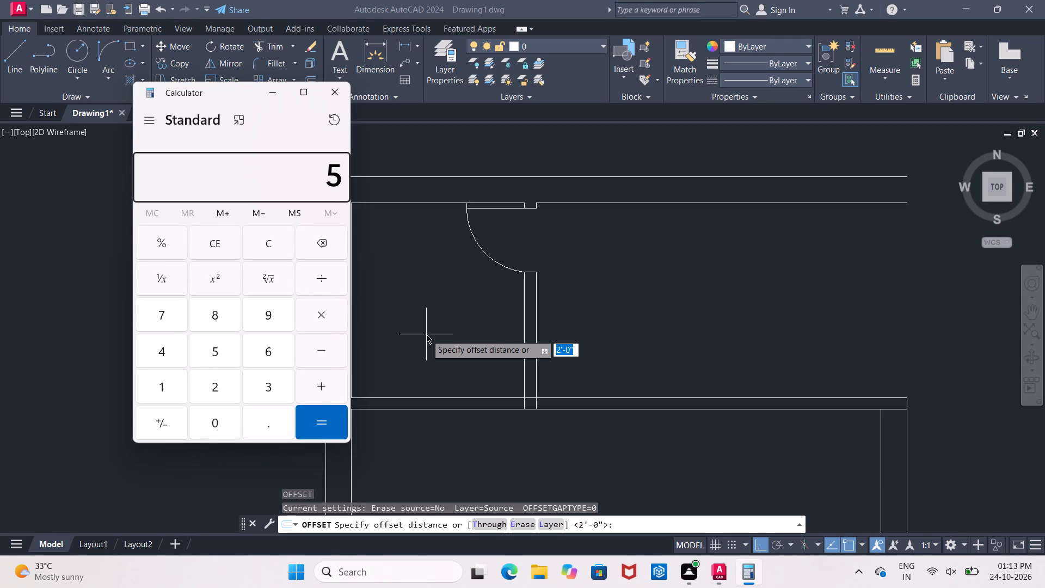
text(.75/)
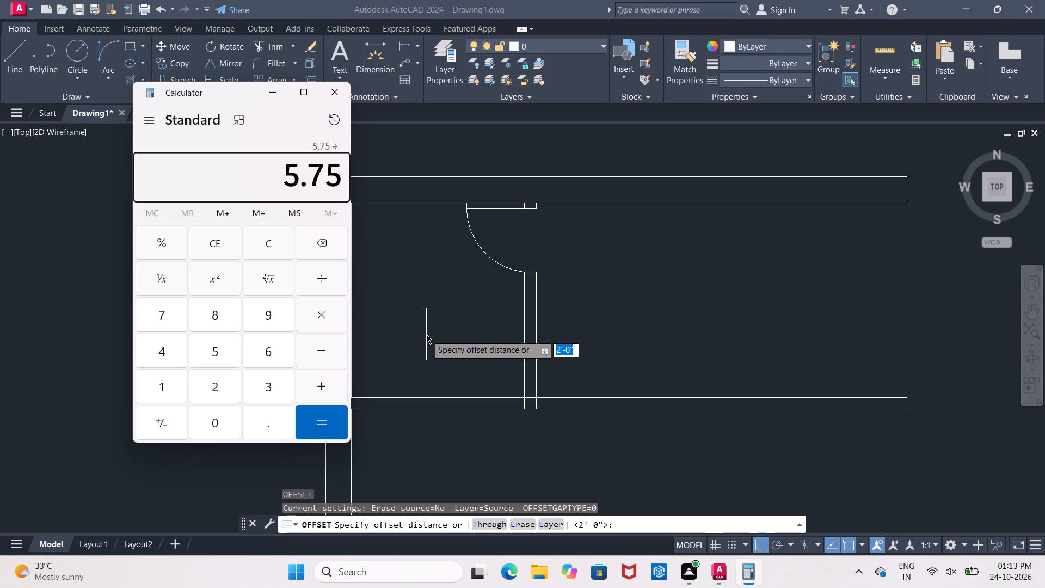
key(2)
key(Return)
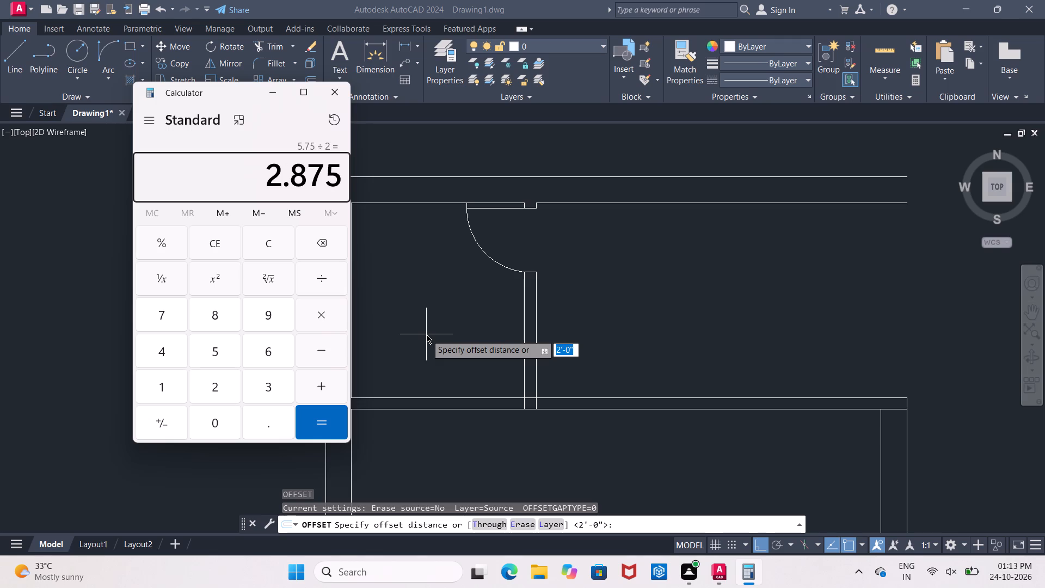
click(336, 99)
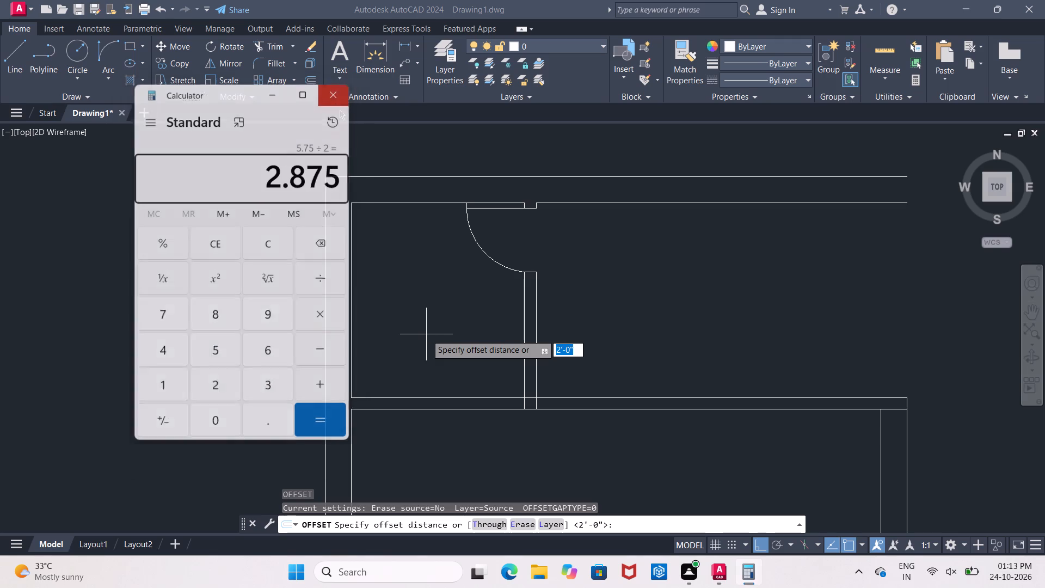
key(Escape)
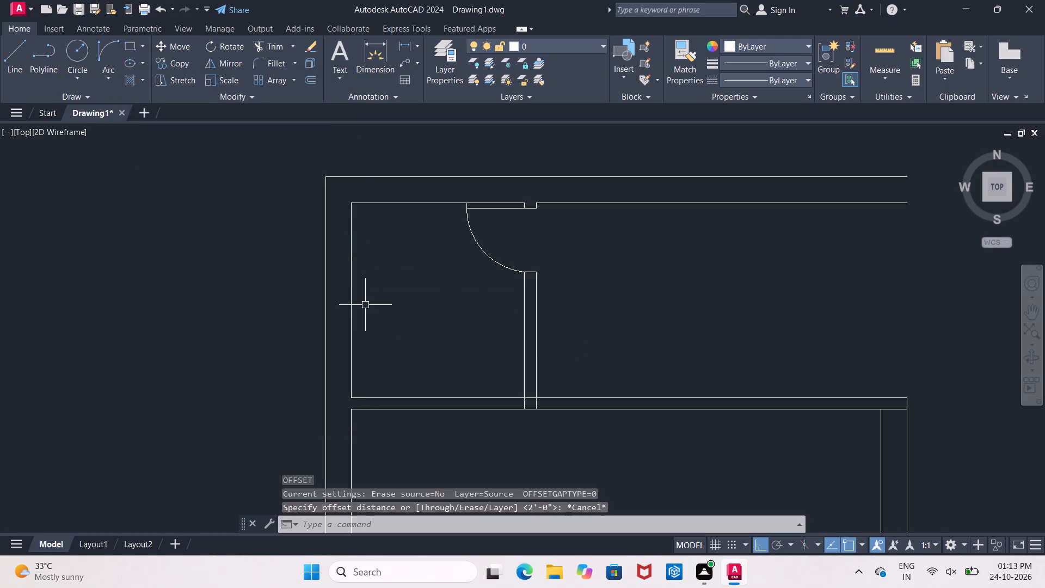
Offset the top exterior wall's inner face 2'8.75" down into the small room as a window centre guide.
key(o)
key(Return)
text(2')
text(8.75")
key(Return)
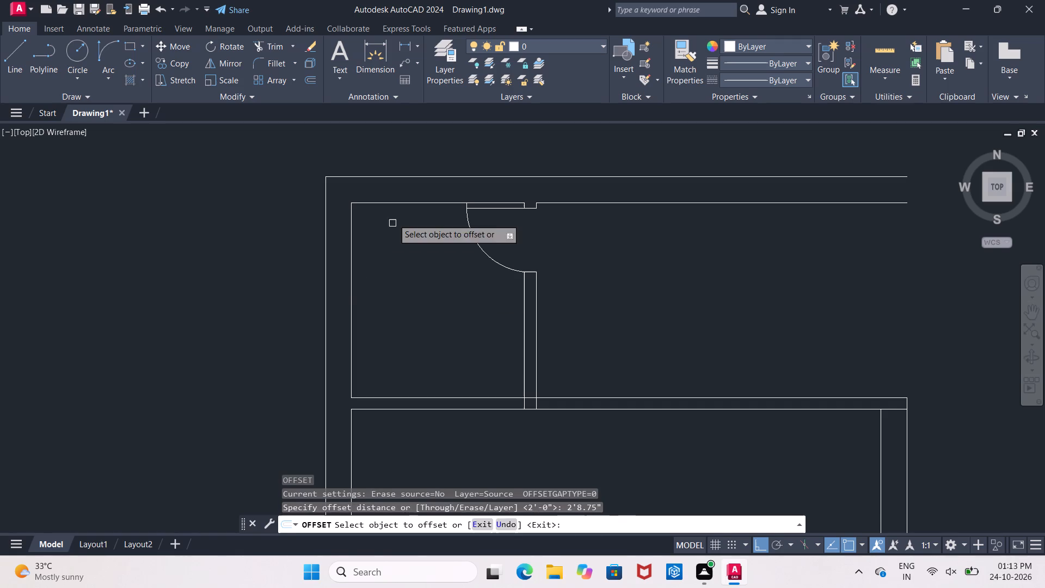
drag(394, 201, 391, 216)
click(394, 298)
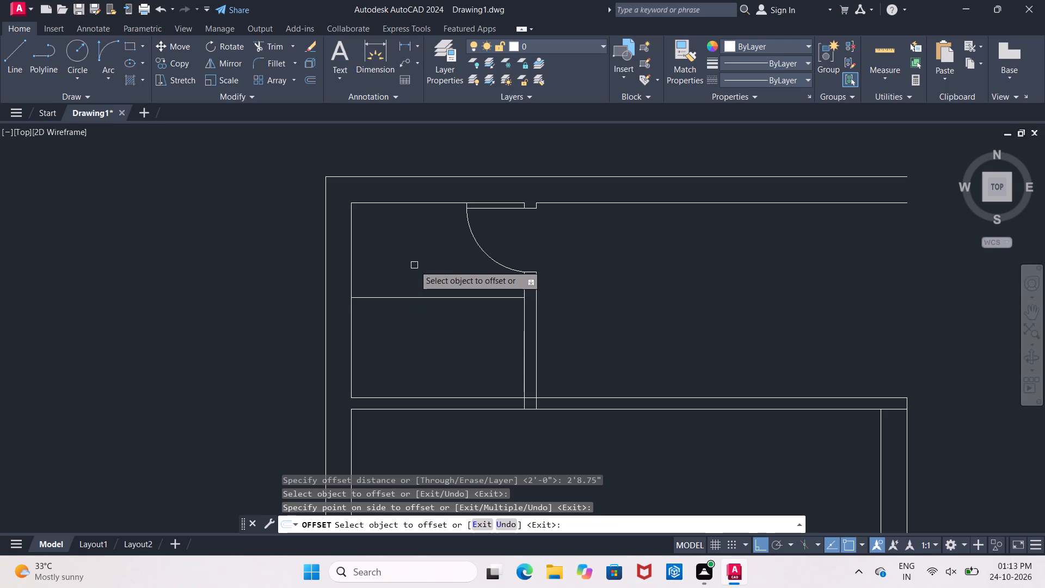
key(Return)
Offset the horizontal centre guide 1' both upward and downward to mark the window opening's edges.
key(Return)
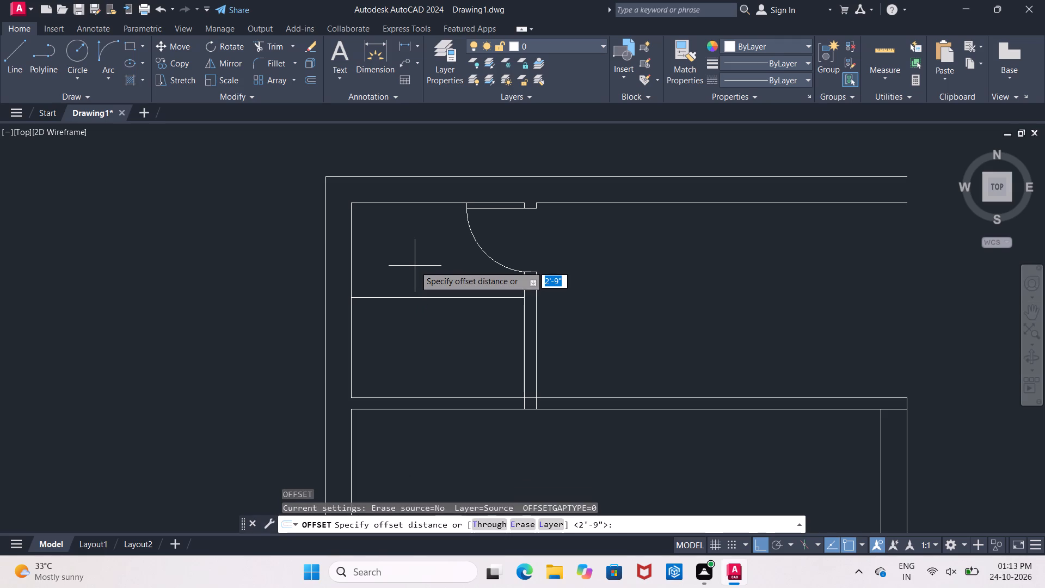
text(1')
key(Return)
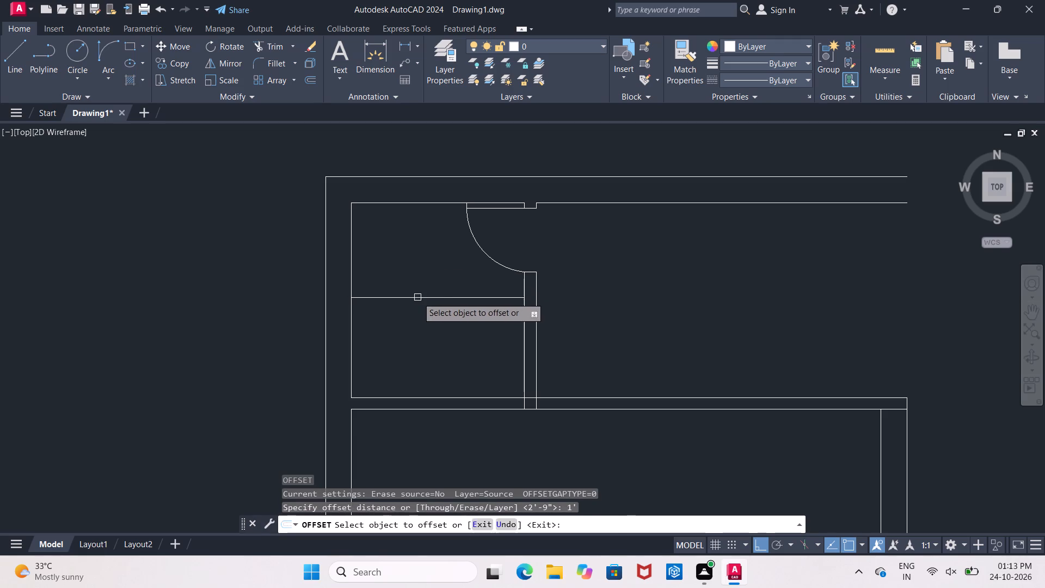
click(417, 297)
click(409, 265)
click(412, 297)
click(414, 360)
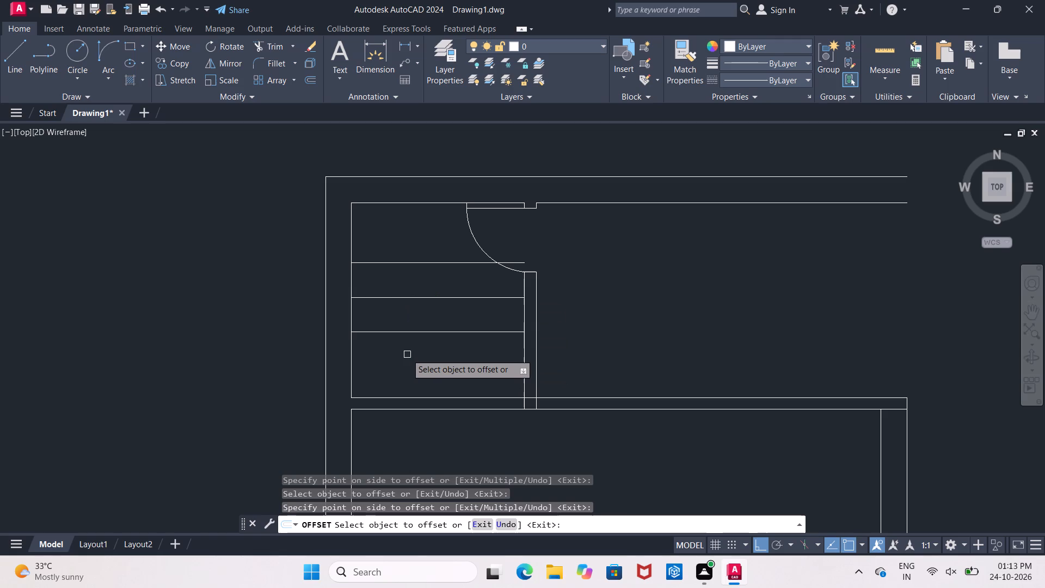
key(Escape)
Extend the two window edge lines through the left exterior wall to its outer face.
text(ex)
key(Return)
key(Return)
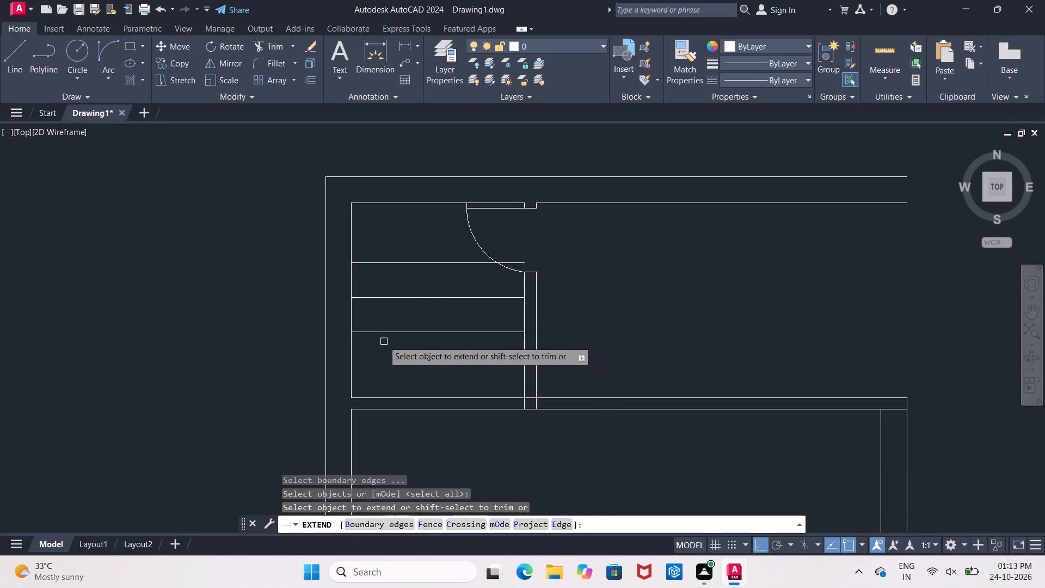
click(376, 333)
click(369, 264)
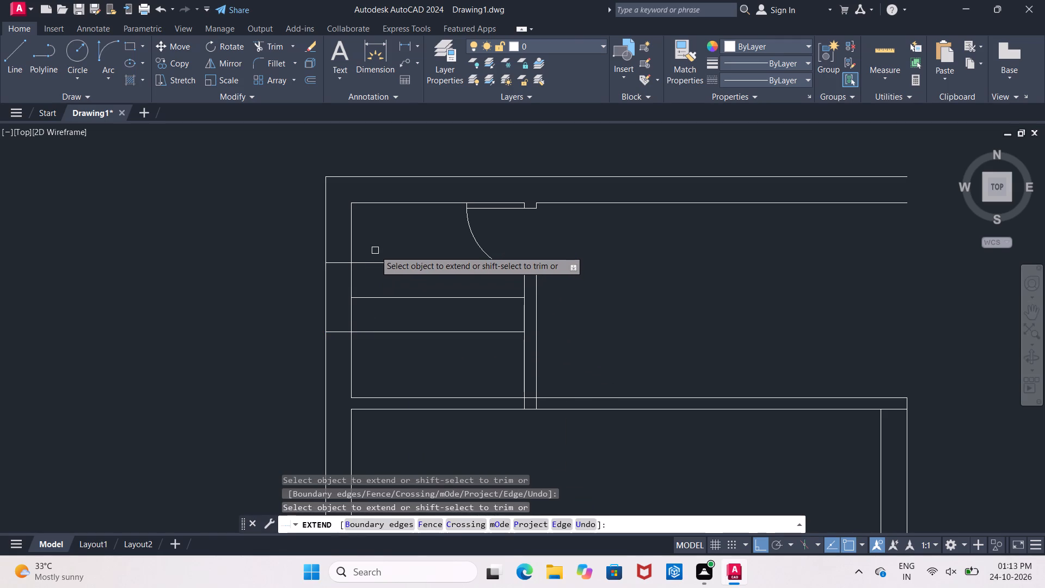
key(Escape)
Trim the two window edge lines inside the small room, keeping their short segments within the left exterior wall.
text(tr)
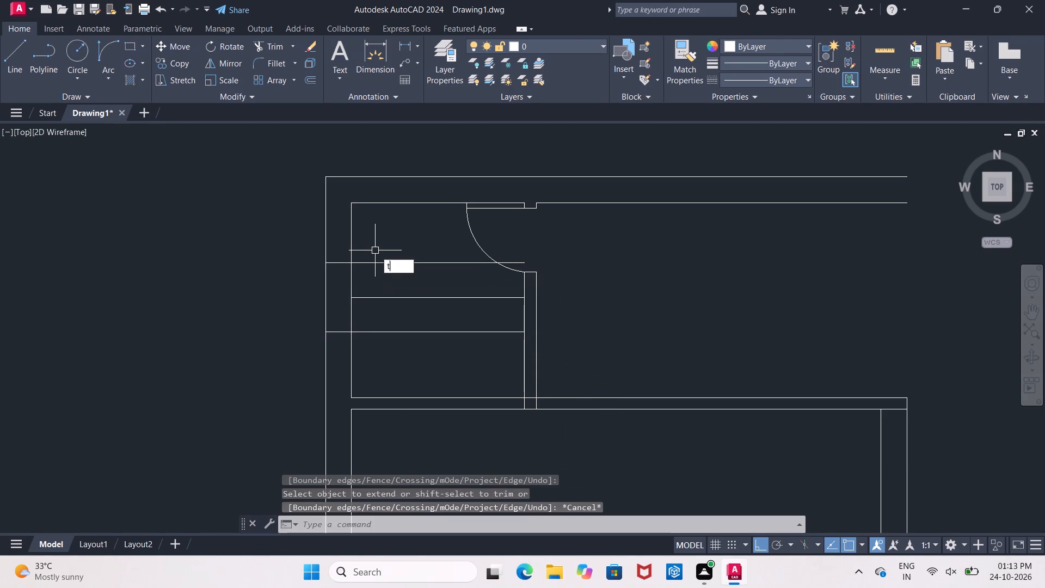
key(space)
key(space)
drag(383, 250, 392, 275)
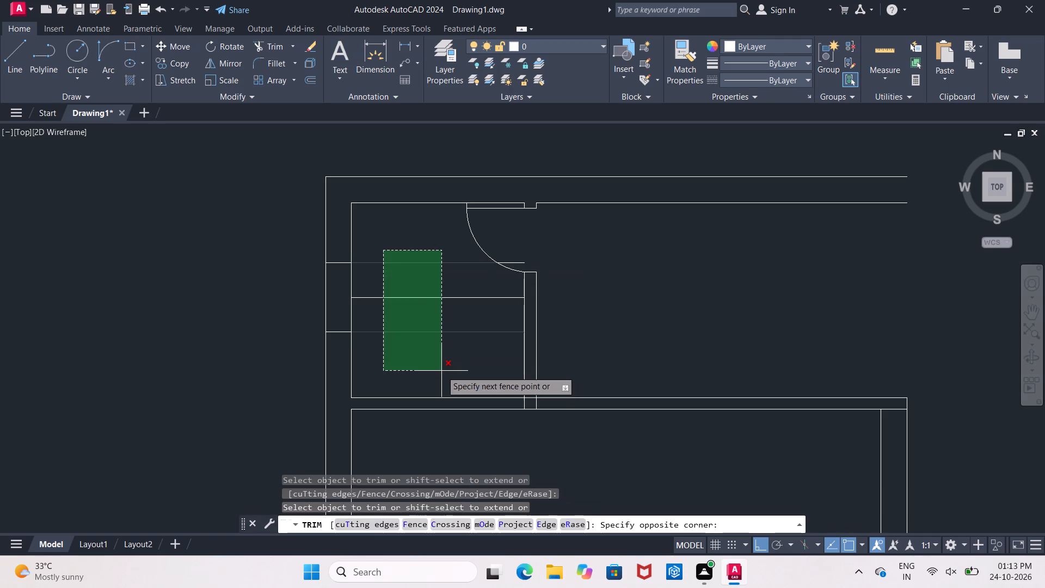
click(441, 371)
click(518, 262)
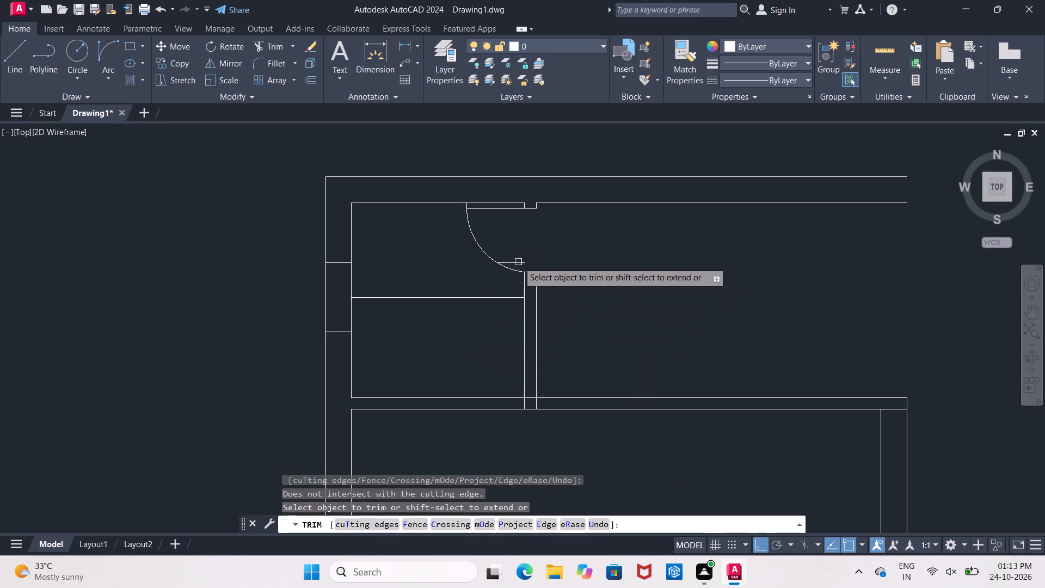
key(Escape)
Erase the leftover stub beside the door swing arc and the horizontal centre guide in the small room.
click(518, 262)
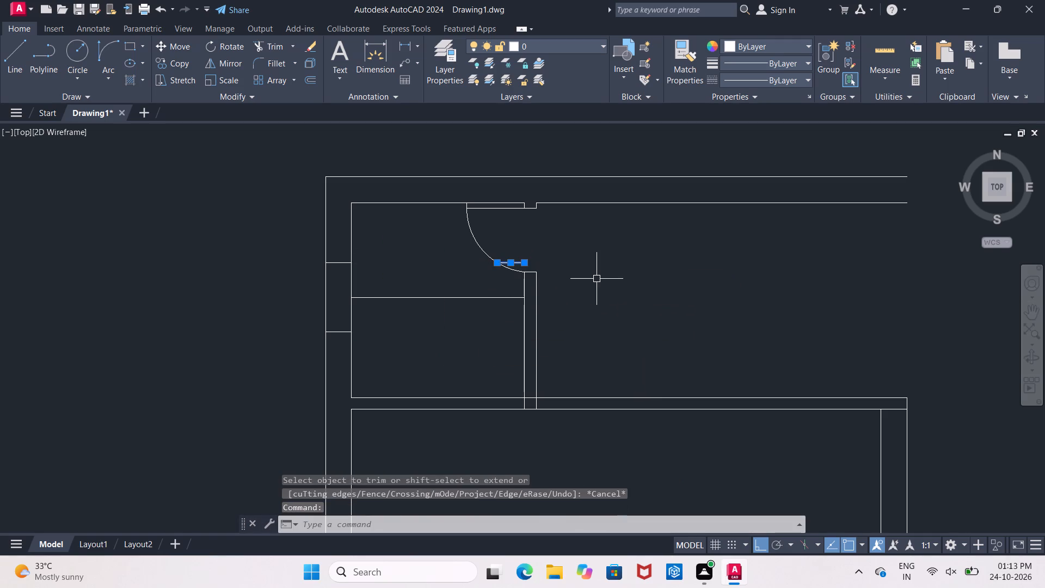
key(Delete)
click(476, 299)
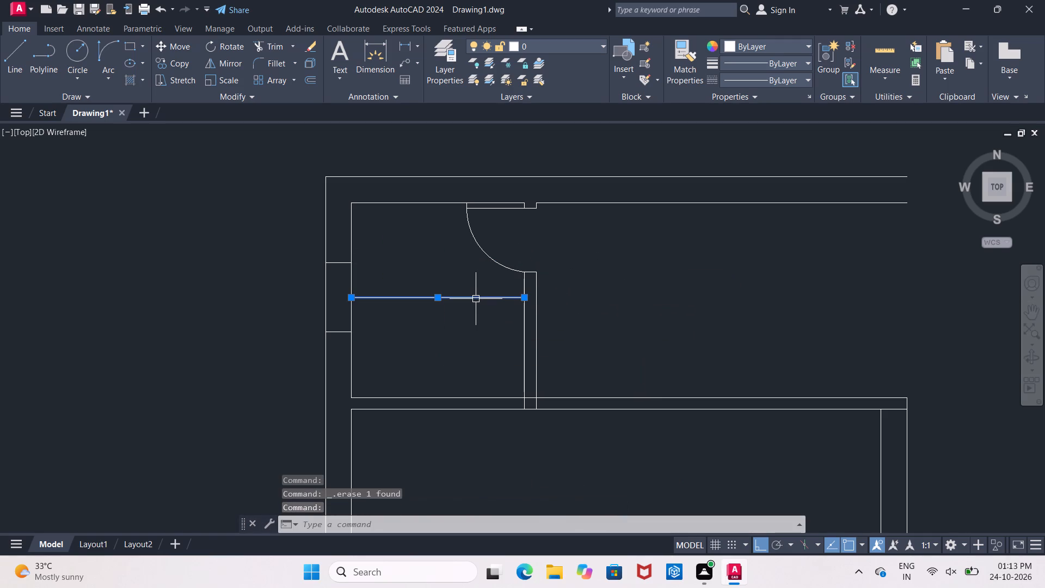
key(Delete)
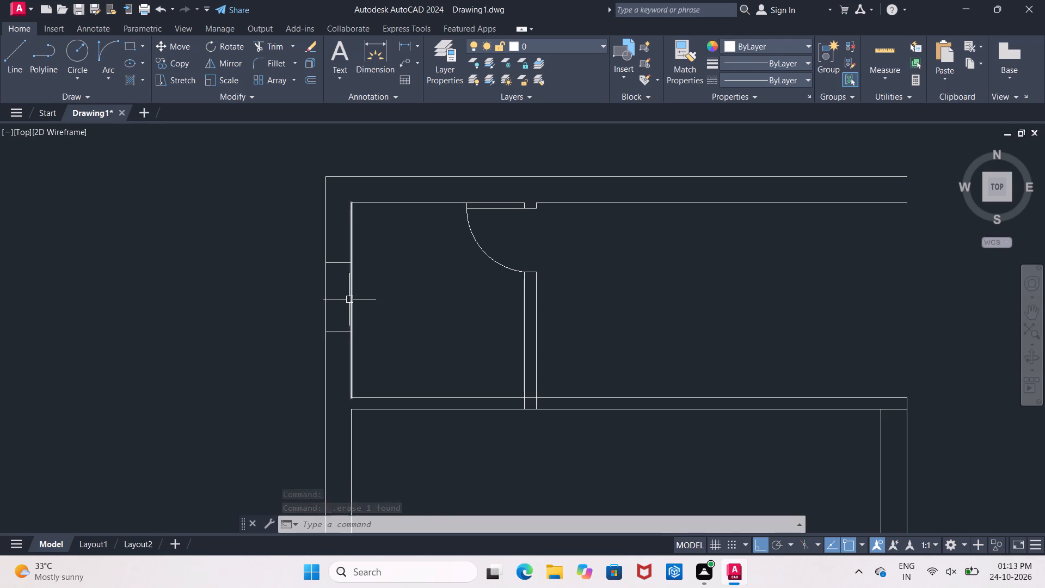
Offset the left exterior wall's inner face 2.25" outward into the wall as the first window pane line.
scroll(335, 299, up, 1)
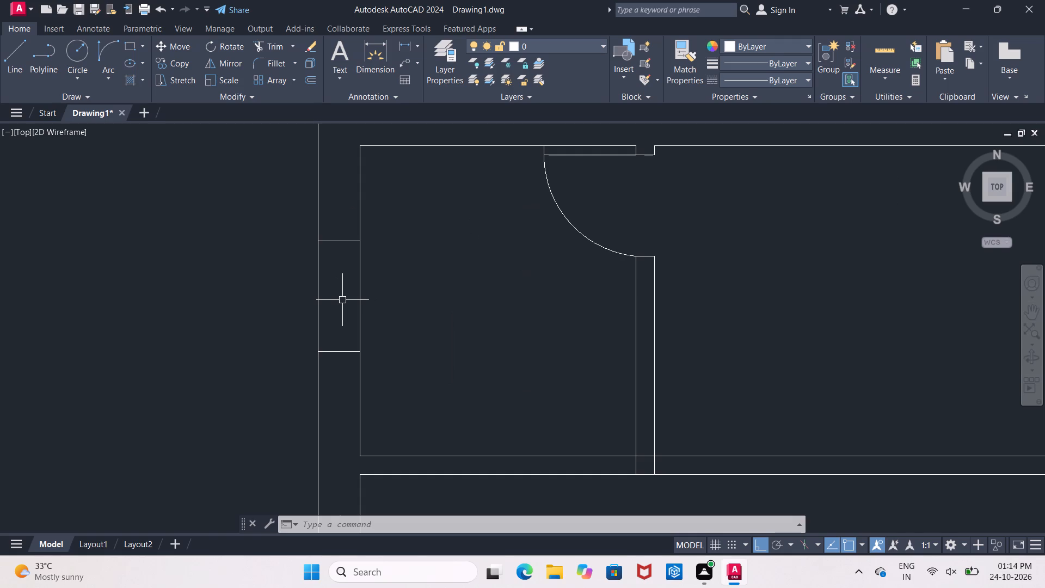
key(Escape)
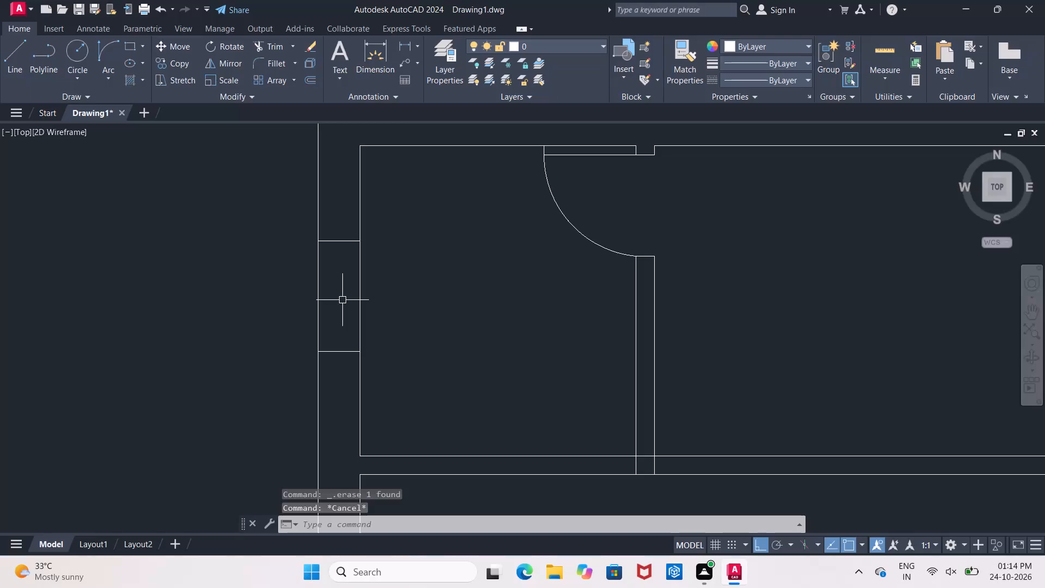
key(o)
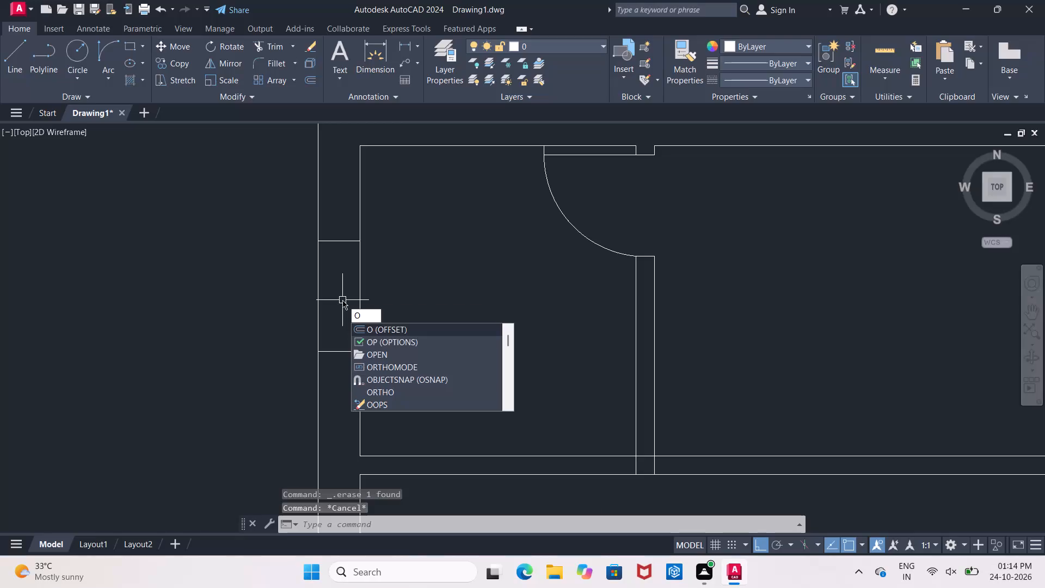
key(Return)
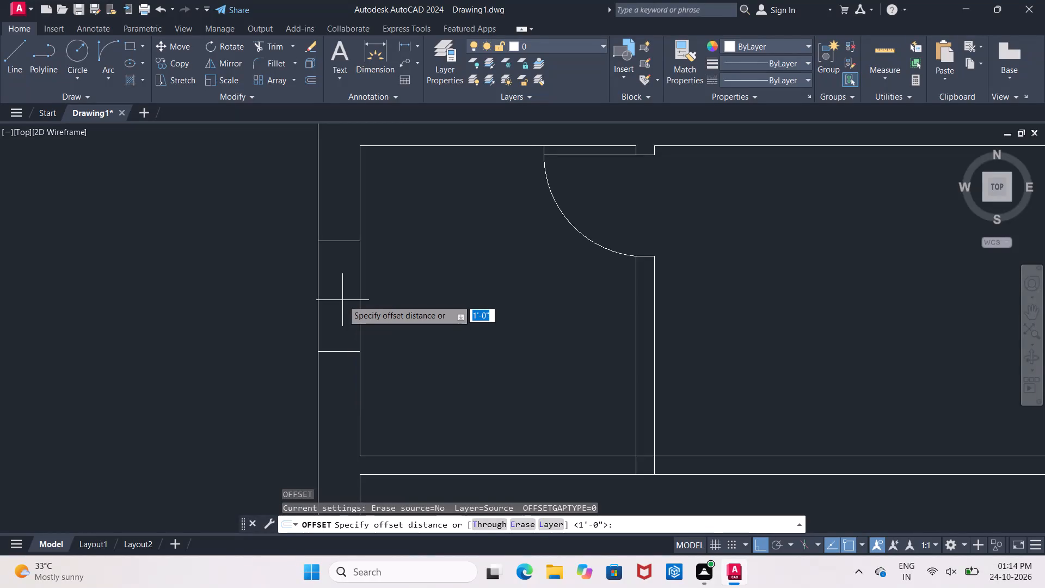
text(2.25")
key(Return)
click(364, 298)
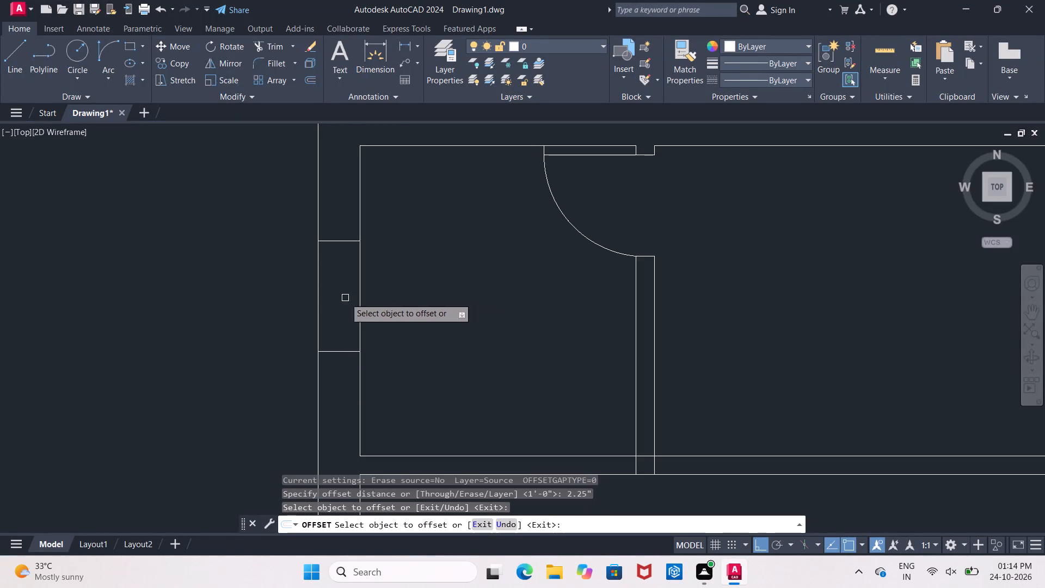
click(359, 298)
click(329, 298)
key(Return)
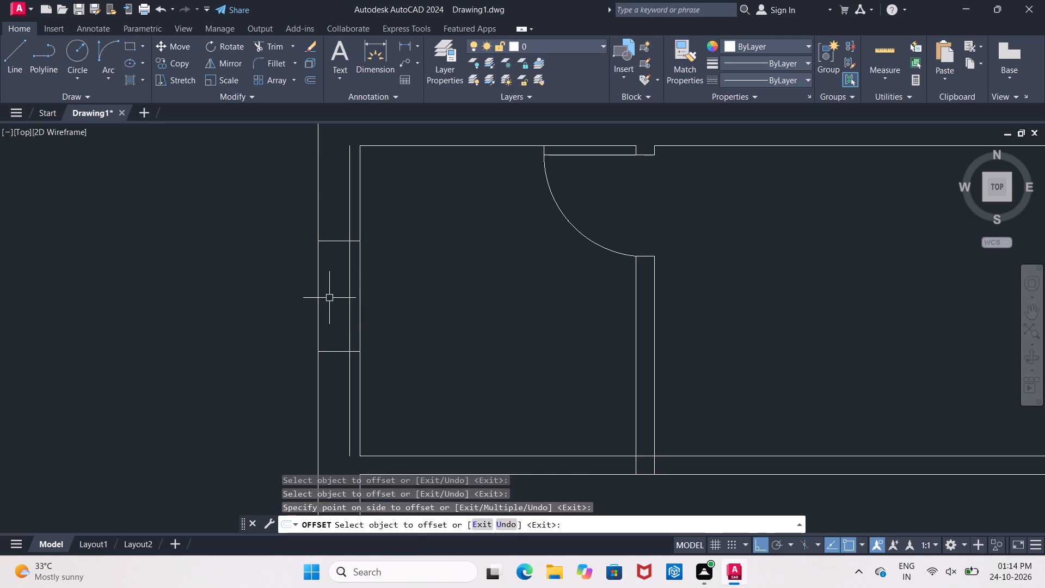
Offset the window pane line 1.5" outward to form the second pane line.
key(Return)
text(1.5")
key(Return)
click(348, 289)
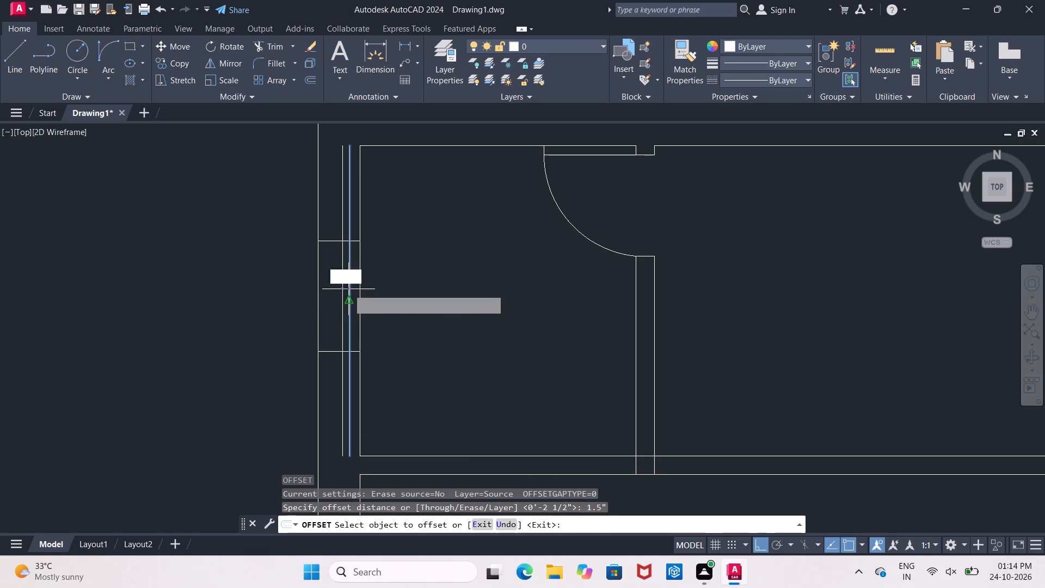
click(327, 287)
key(Escape)
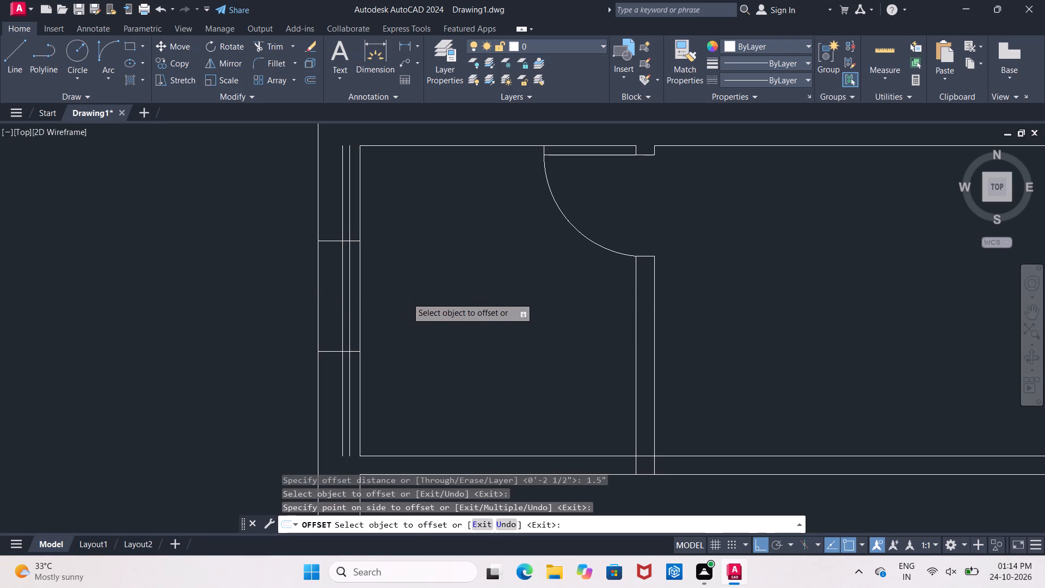
Trim both window pane lines above and below the opening's edge lines.
text(tr)
key(space)
key(space)
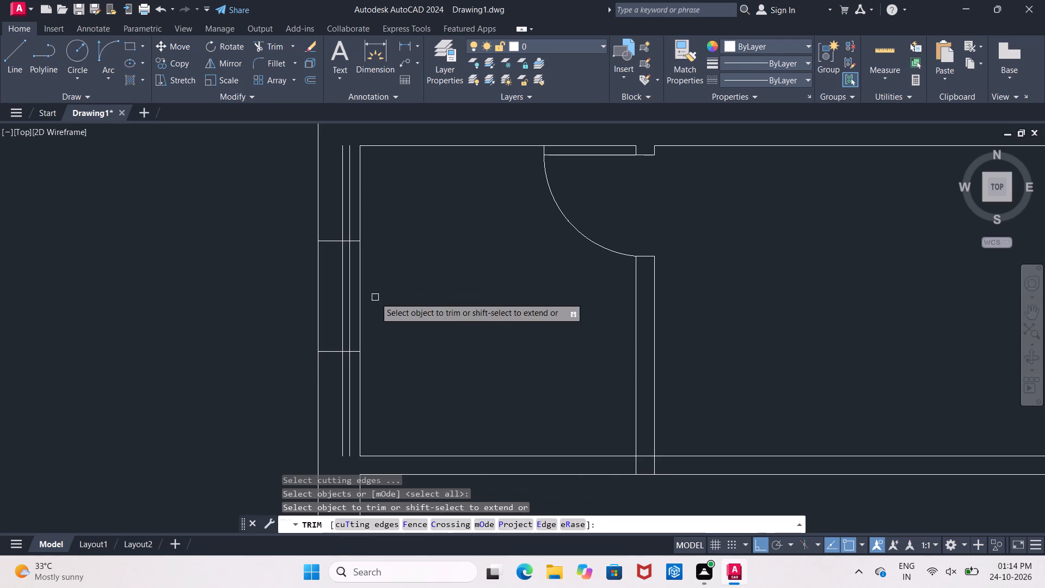
click(340, 227)
click(346, 224)
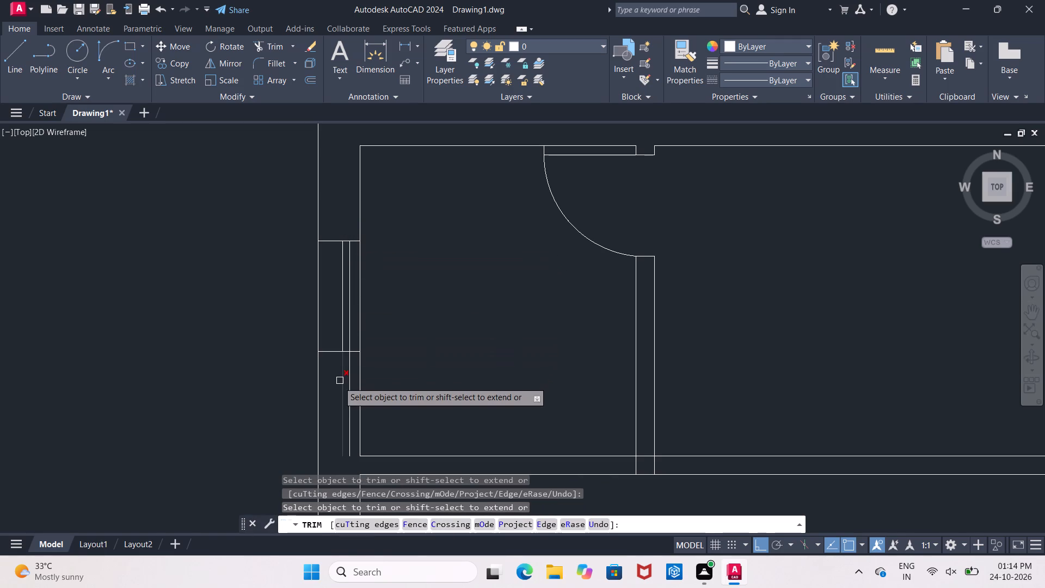
click(343, 380)
click(346, 375)
click(347, 373)
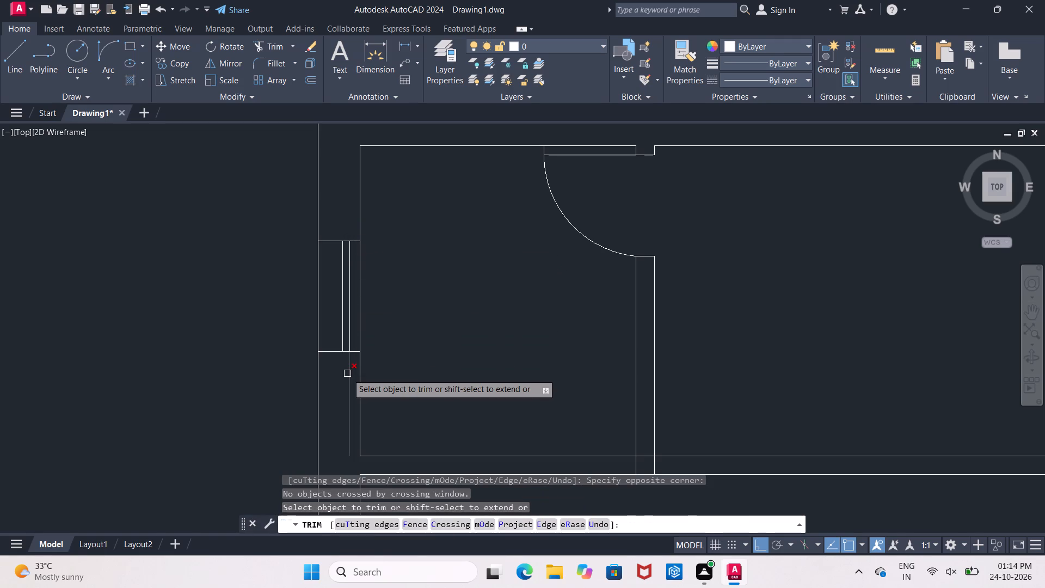
click(347, 373)
Trim the left exterior wall's inner and outer faces across the window opening.
click(364, 314)
click(359, 315)
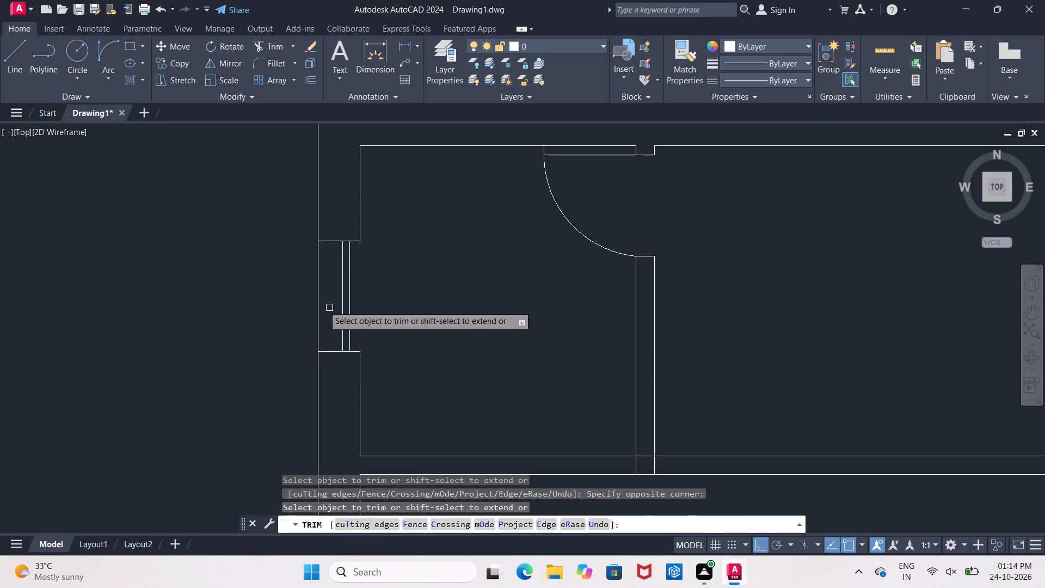
click(317, 304)
Draw lines closing the inner and outer sides of the 2' window opening between its upper and lower edge lines.
click(16, 56)
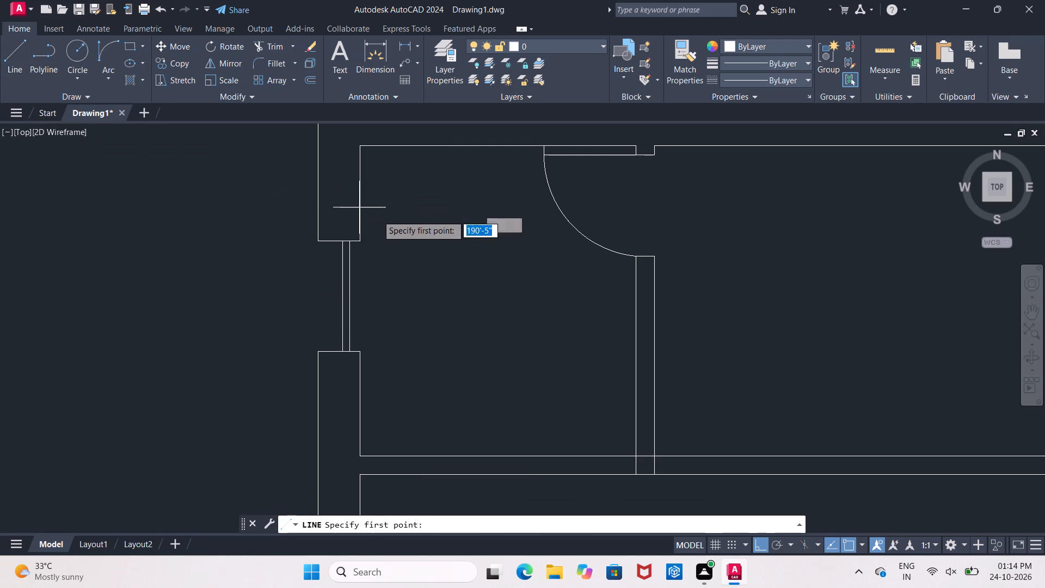
click(360, 241)
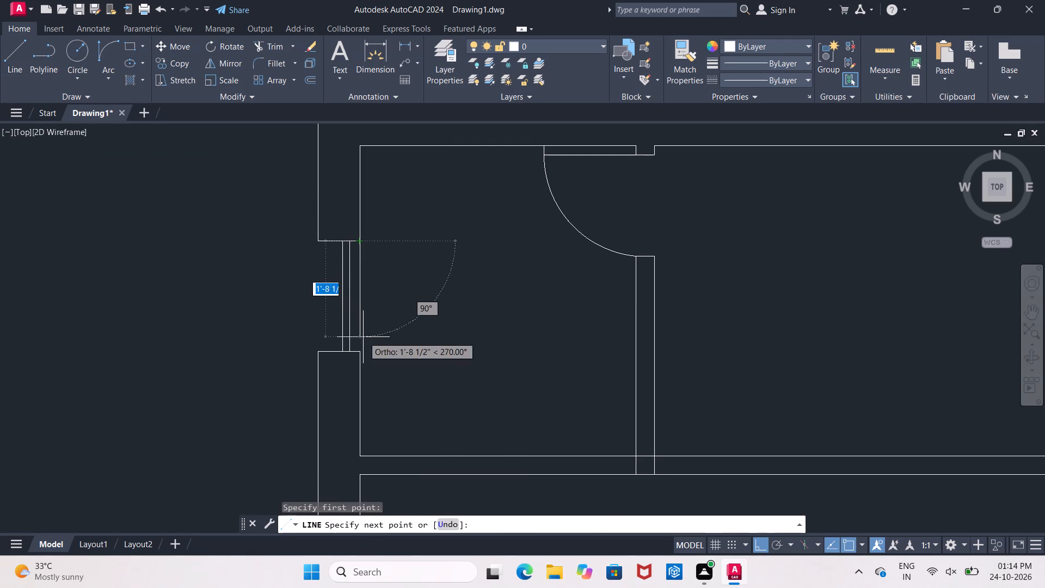
click(356, 354)
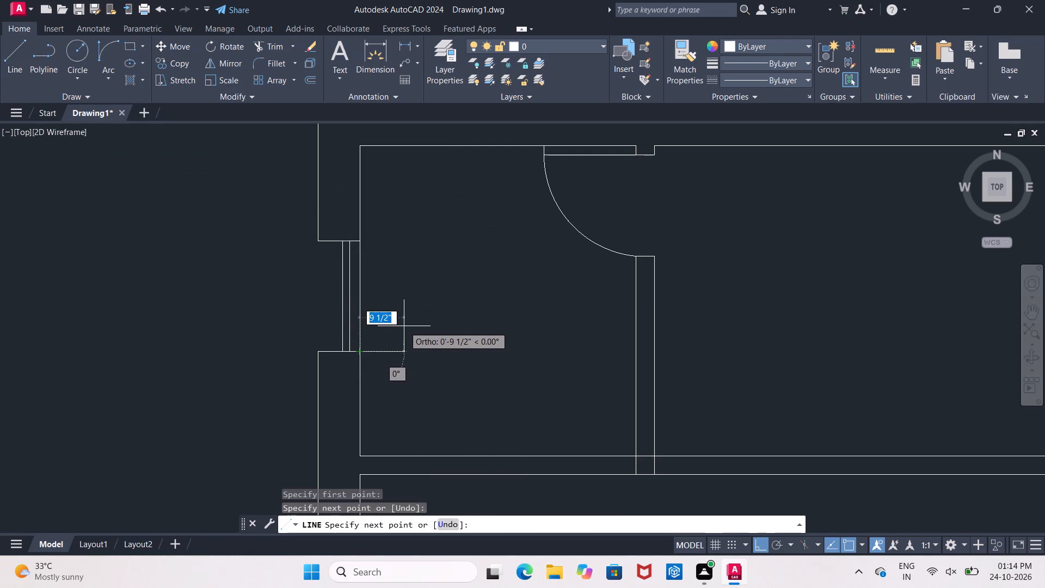
key(Escape)
click(17, 60)
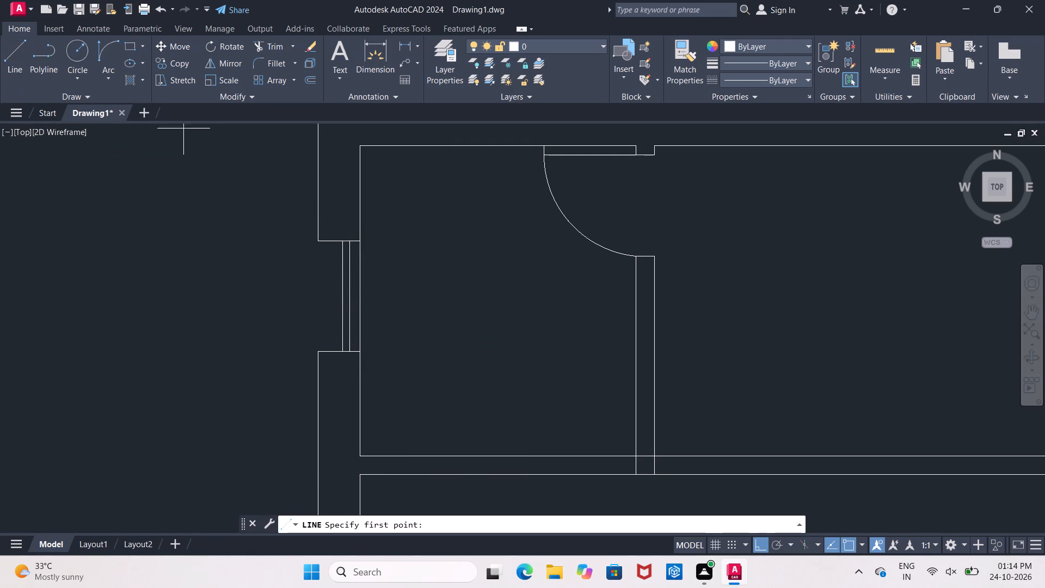
click(316, 241)
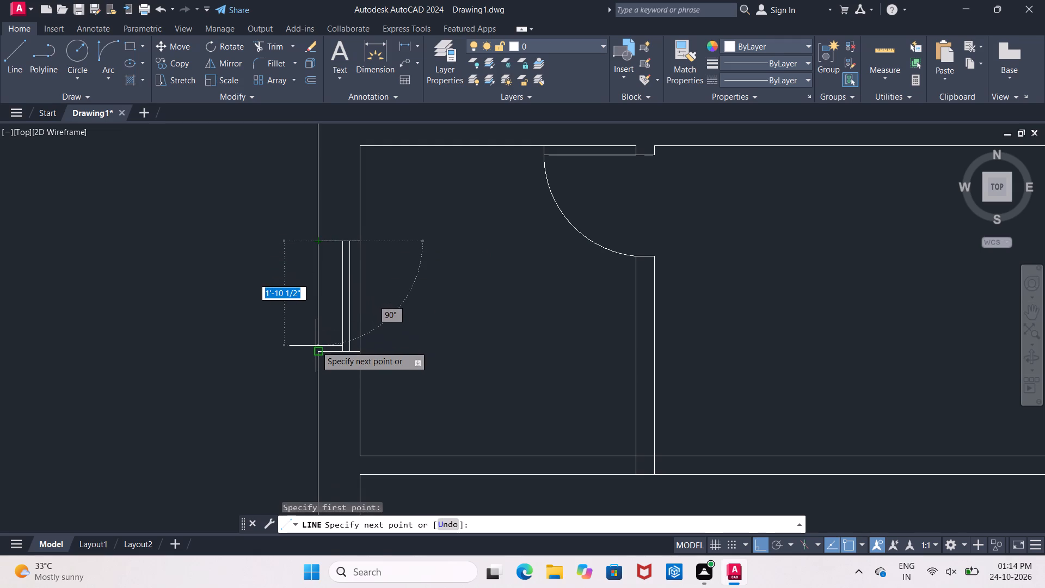
click(316, 350)
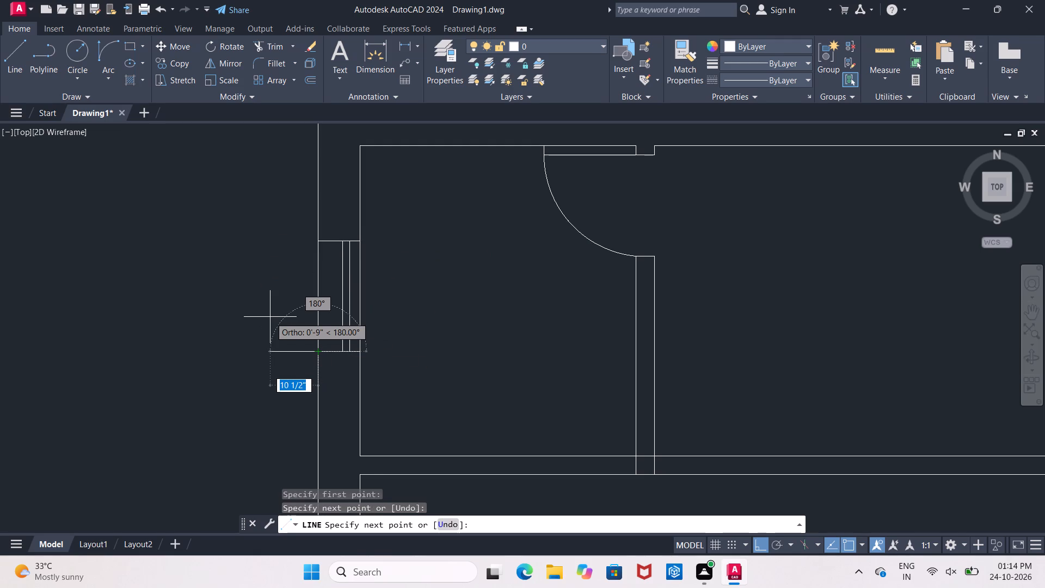
key(Escape)
Examine the overall floor plan and the open right end of the topmost rooms.
scroll(283, 309, down, 2)
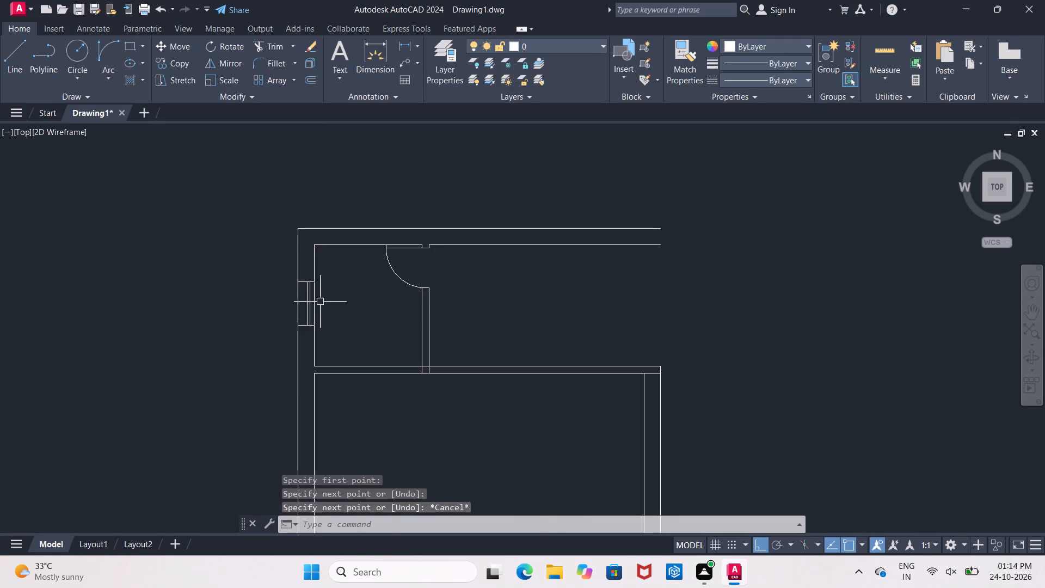
scroll(330, 304, down, 2)
middle_drag(354, 307, 337, 176)
scroll(339, 165, down, 1)
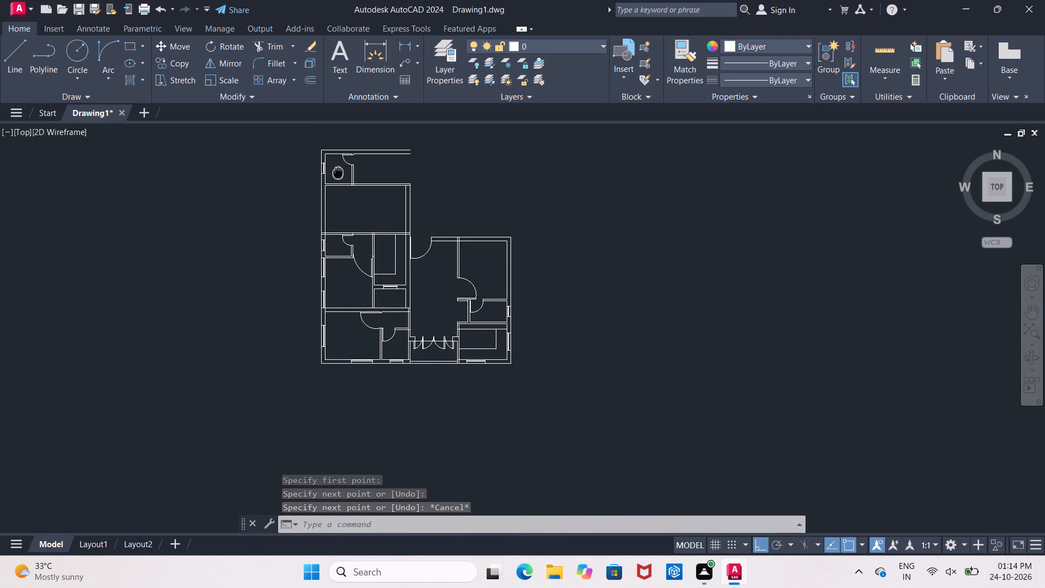
middle_drag(337, 176, 334, 201)
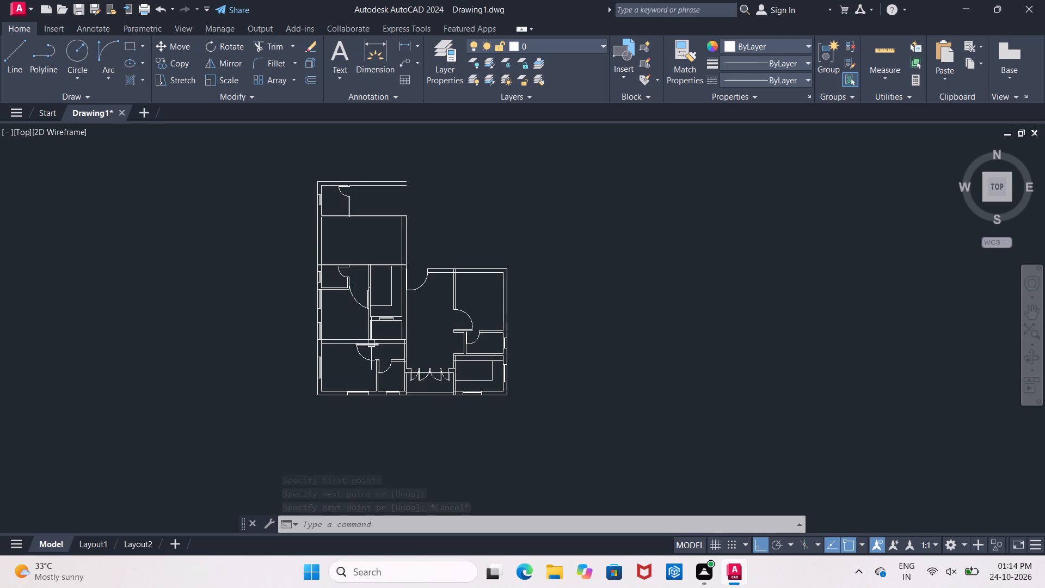
scroll(365, 235, up, 1)
middle_drag(365, 236, 387, 337)
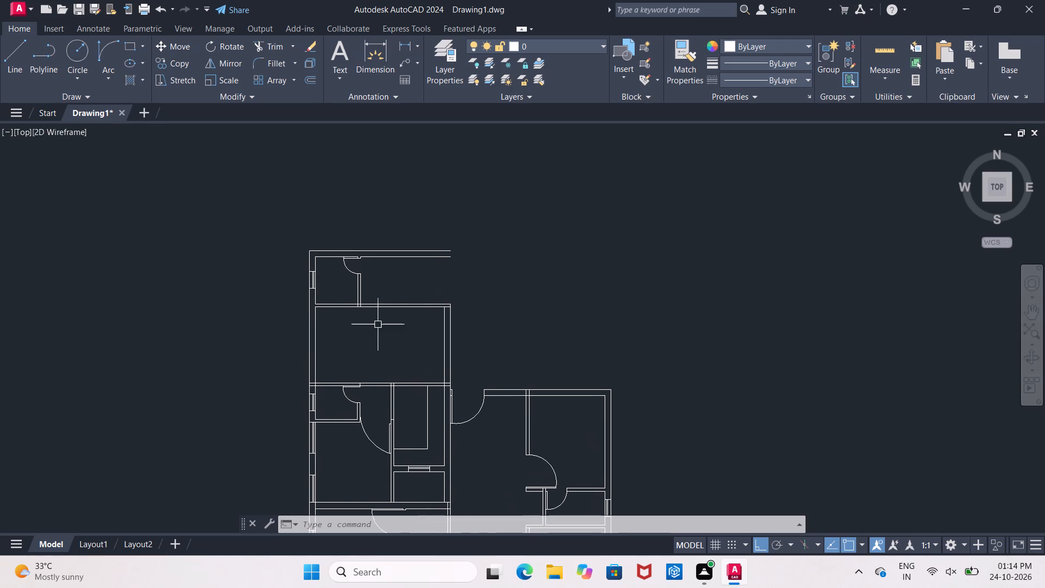
scroll(353, 281, up, 2)
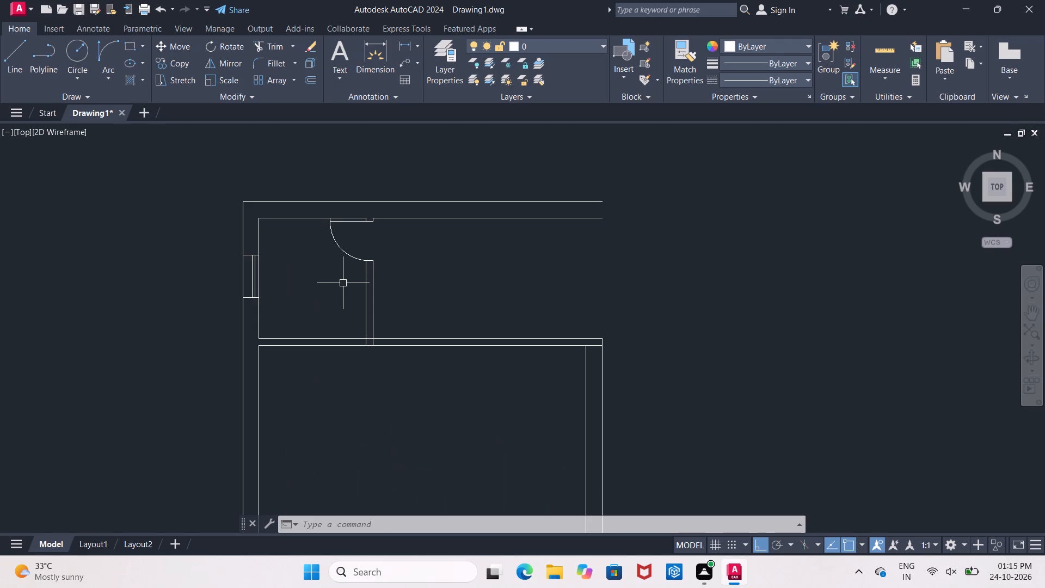
middle_drag(680, 379, 601, 284)
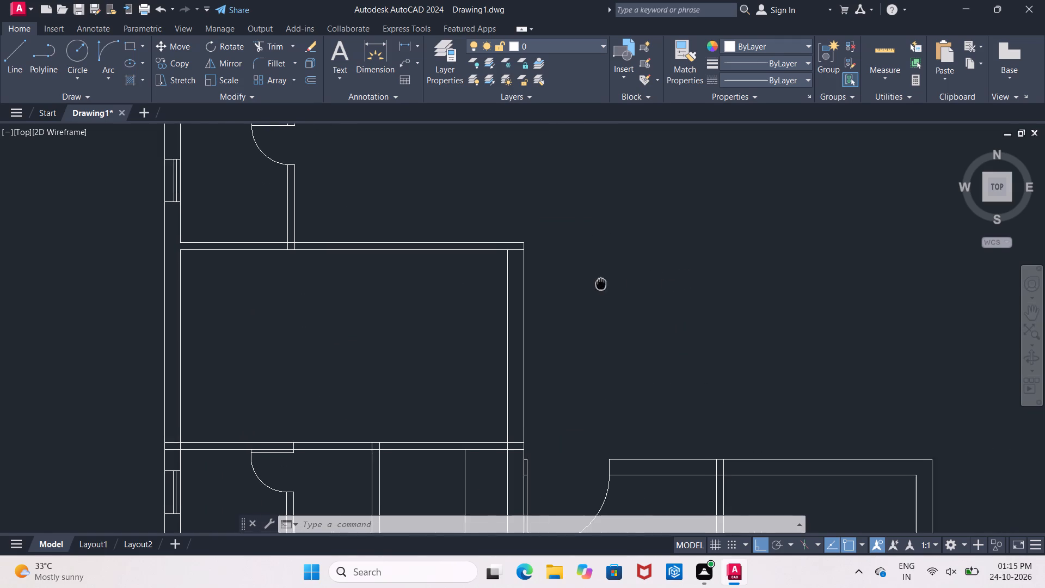
middle_drag(601, 284, 599, 284)
scroll(893, 58, down, 1)
middle_drag(785, 163, 774, 228)
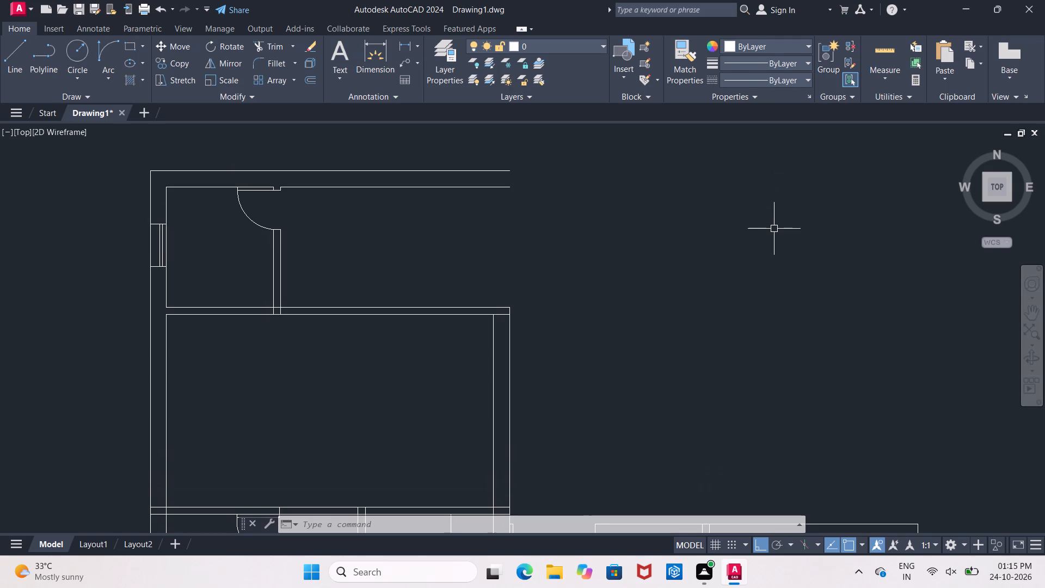
Extend both lines of the large upper room's right wall up to the top exterior wall's outer line.
key(Escape)
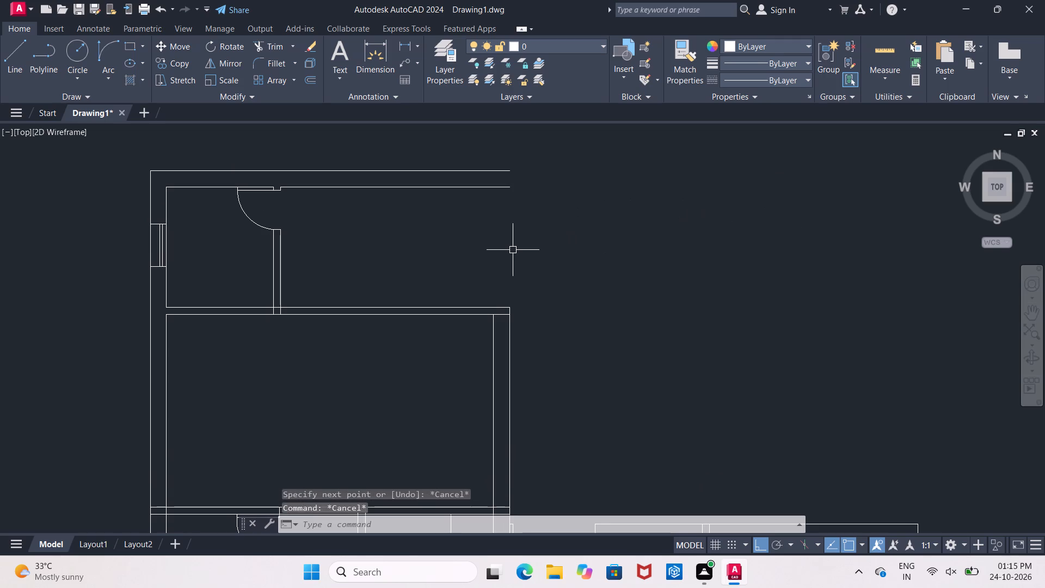
text(ex)
key(space)
key(space)
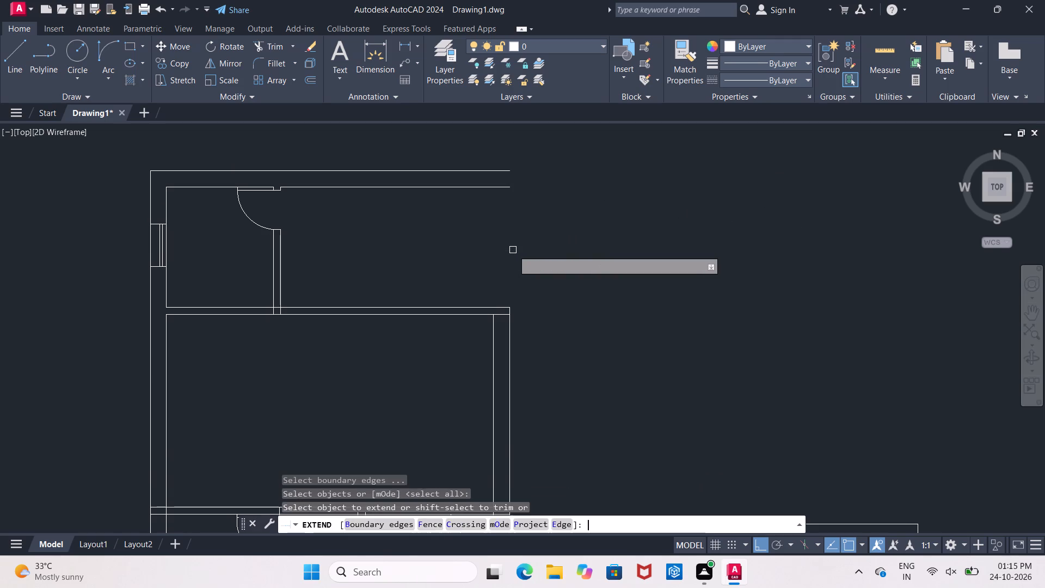
click(496, 349)
click(495, 335)
click(491, 324)
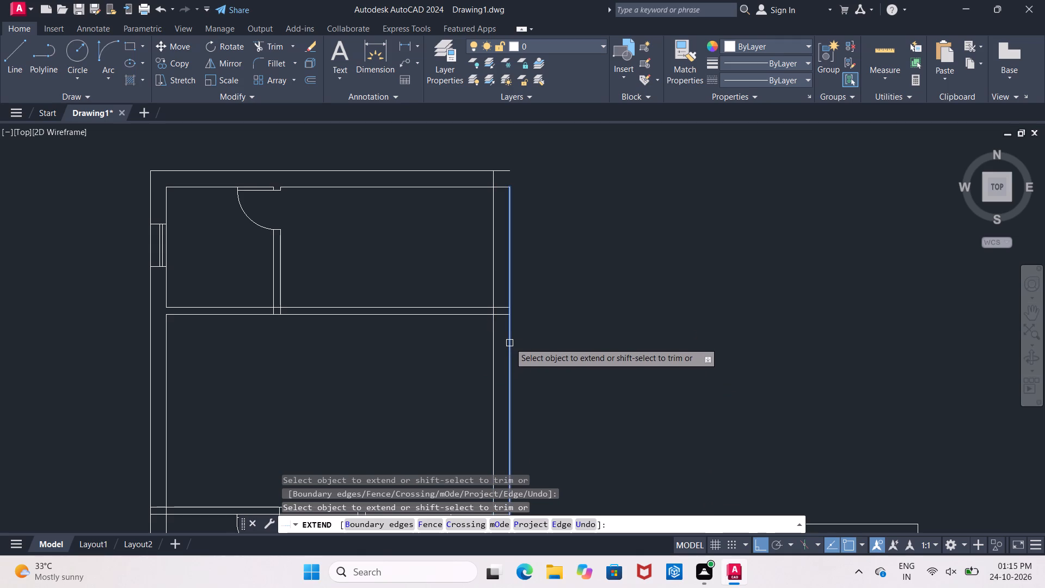
click(509, 342)
click(509, 327)
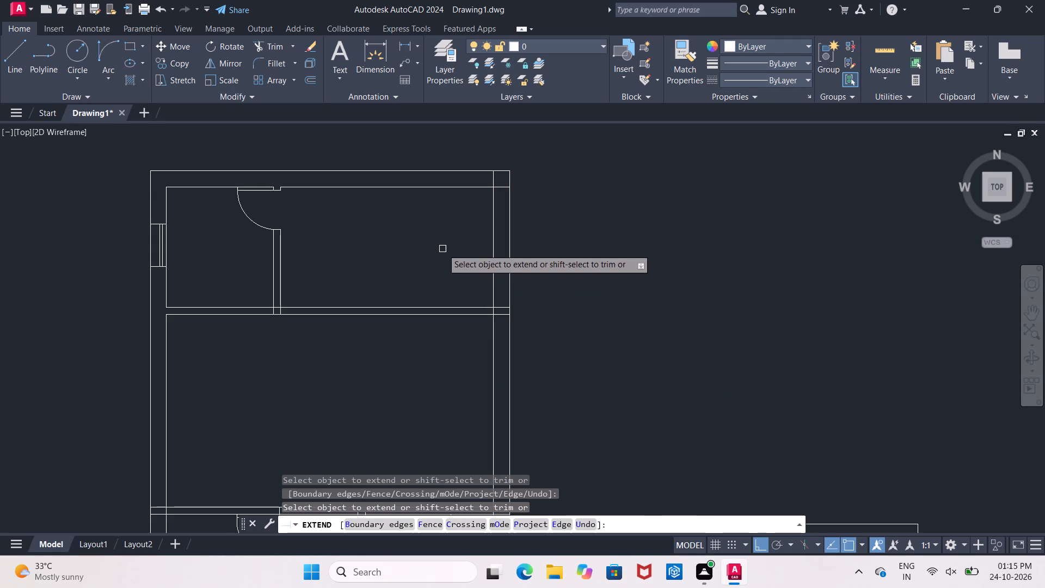
middle_drag(442, 249, 491, 320)
scroll(491, 320, down, 1)
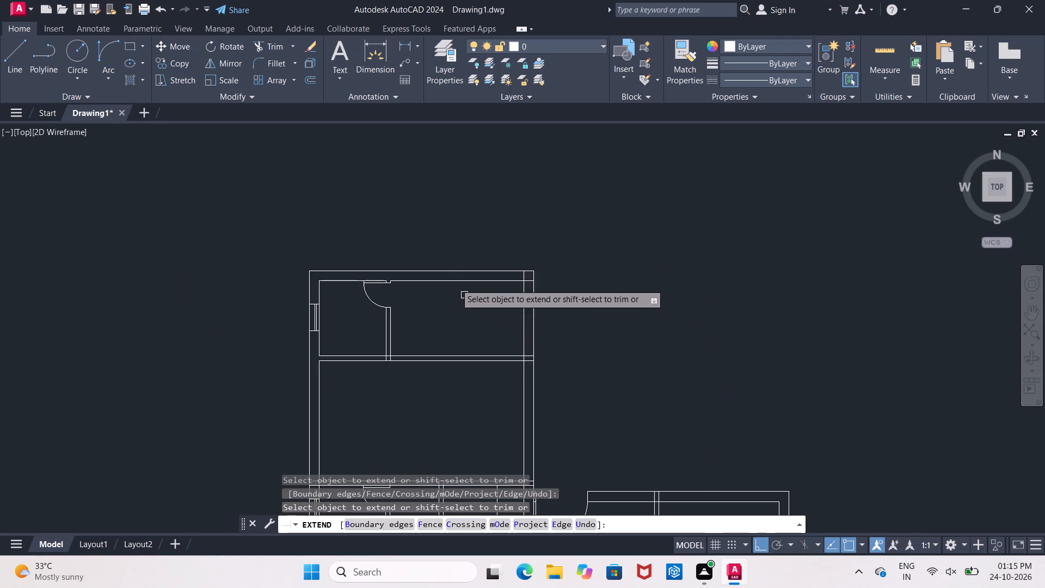
middle_drag(438, 238, 438, 250)
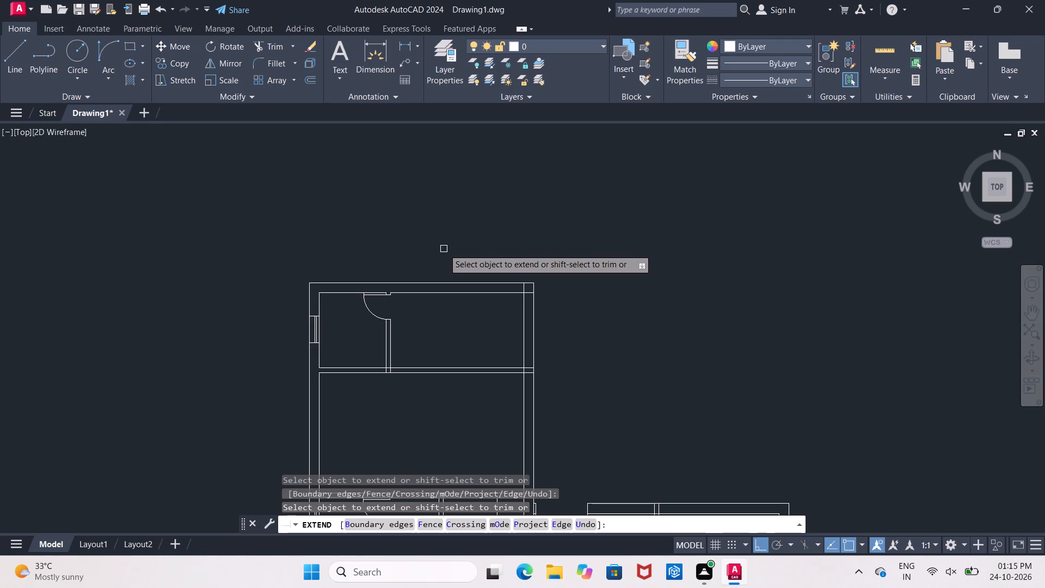
key(Escape)
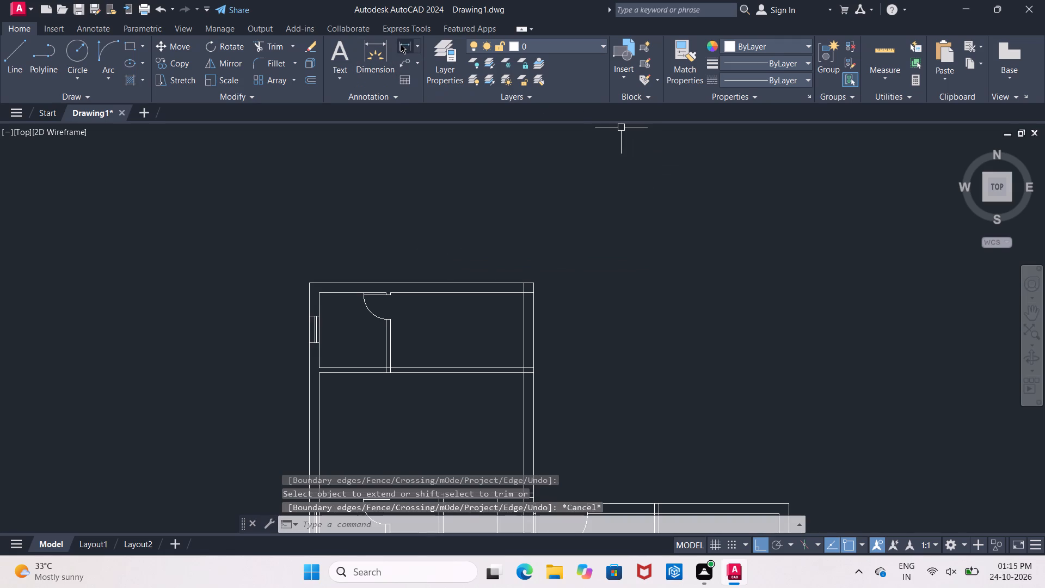
Measure the clear distance along the right wall from the top wall's inner face to the horizontal partition below.
click(401, 44)
click(525, 296)
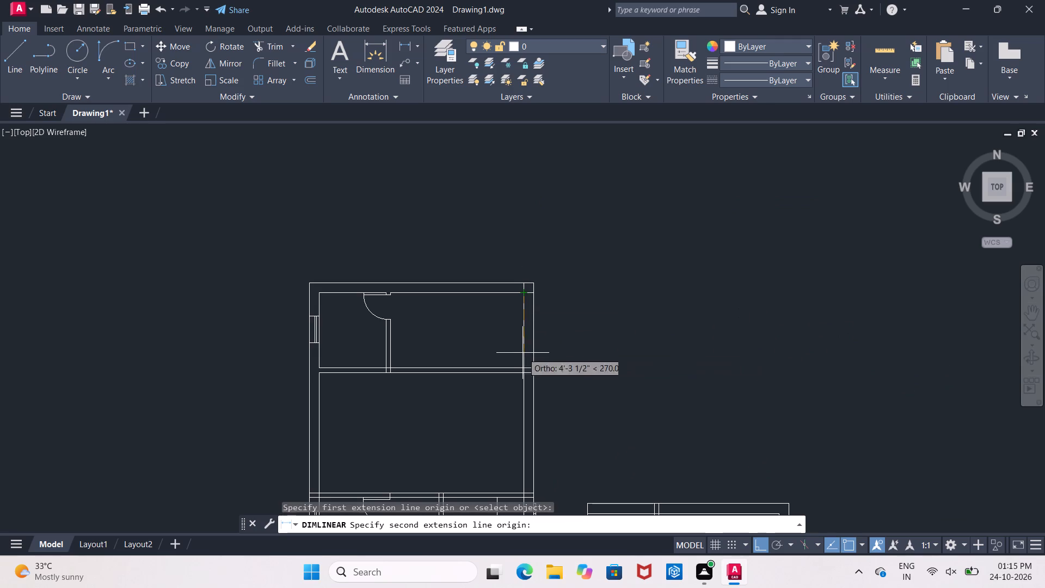
click(523, 369)
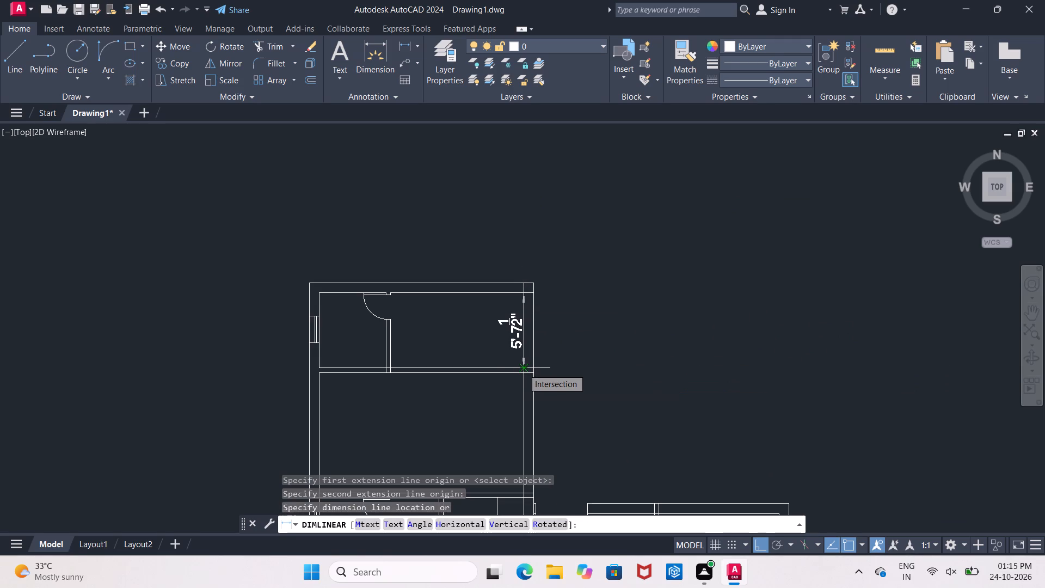
key(Escape)
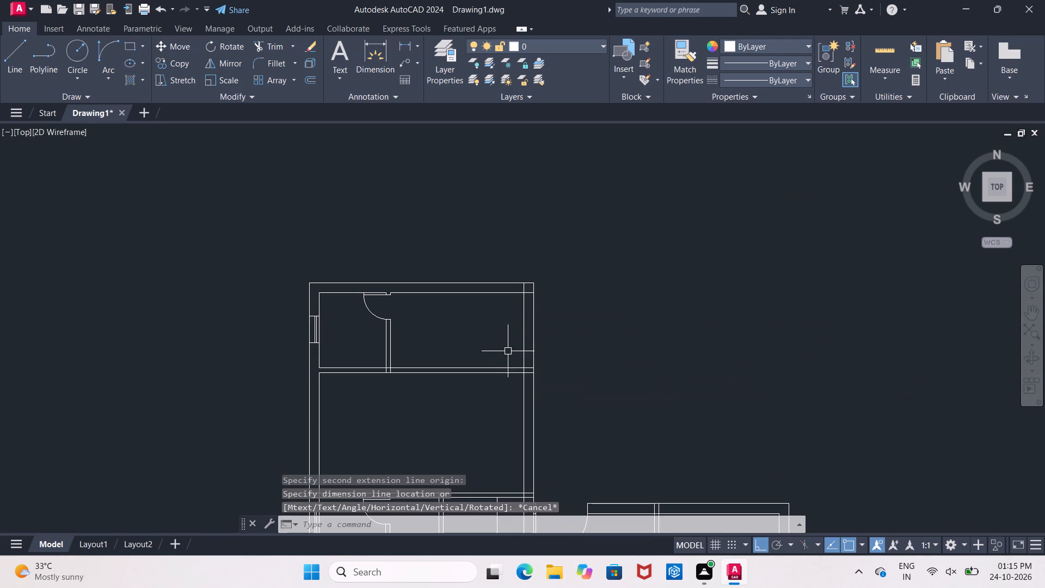
Offset the upper line of the horizontal partition below the small top room 9'4.5" upward.
key(o)
key(Return)
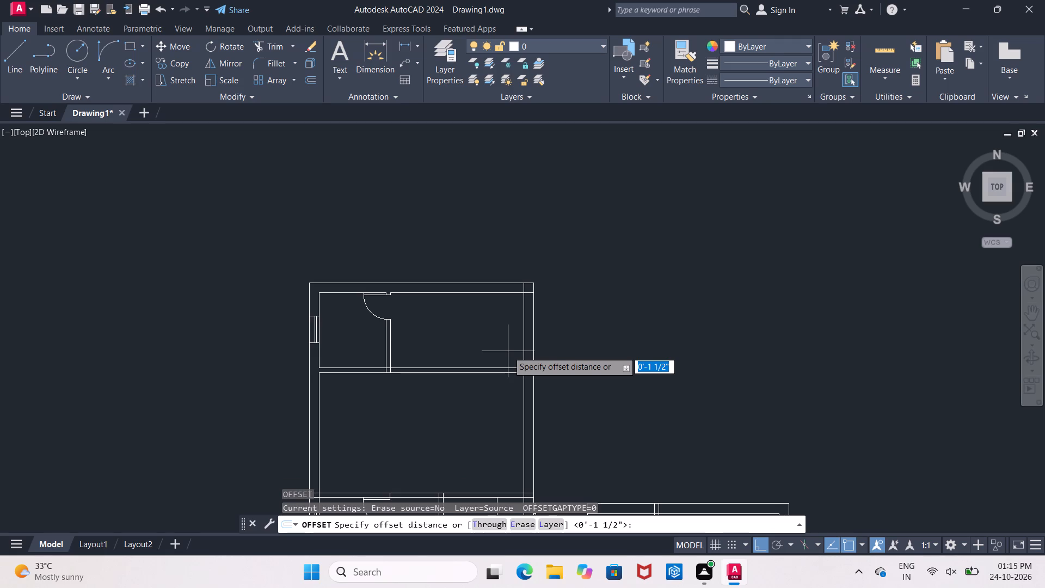
key(9)
text('4.5")
key(Return)
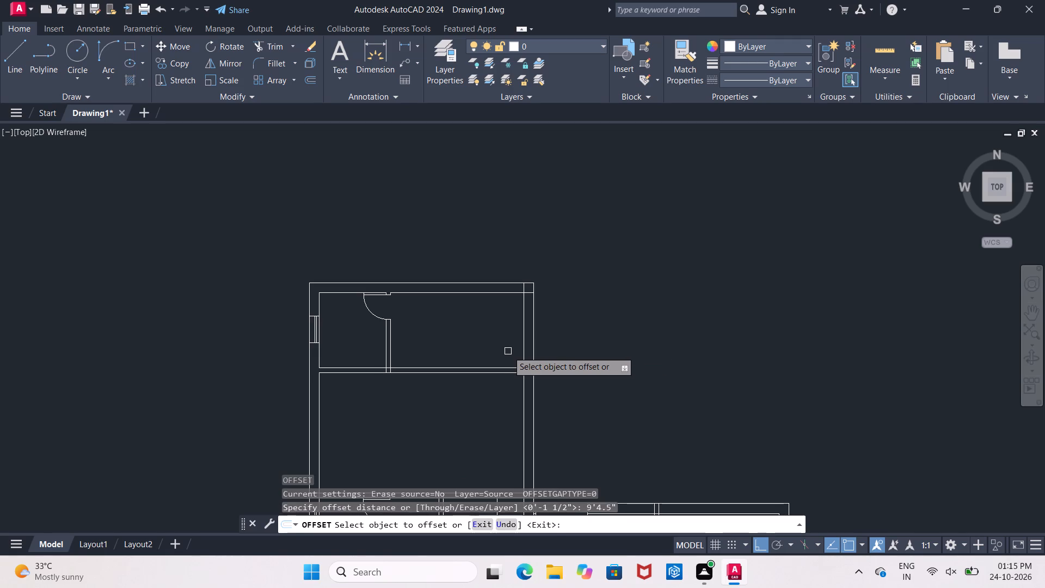
click(477, 369)
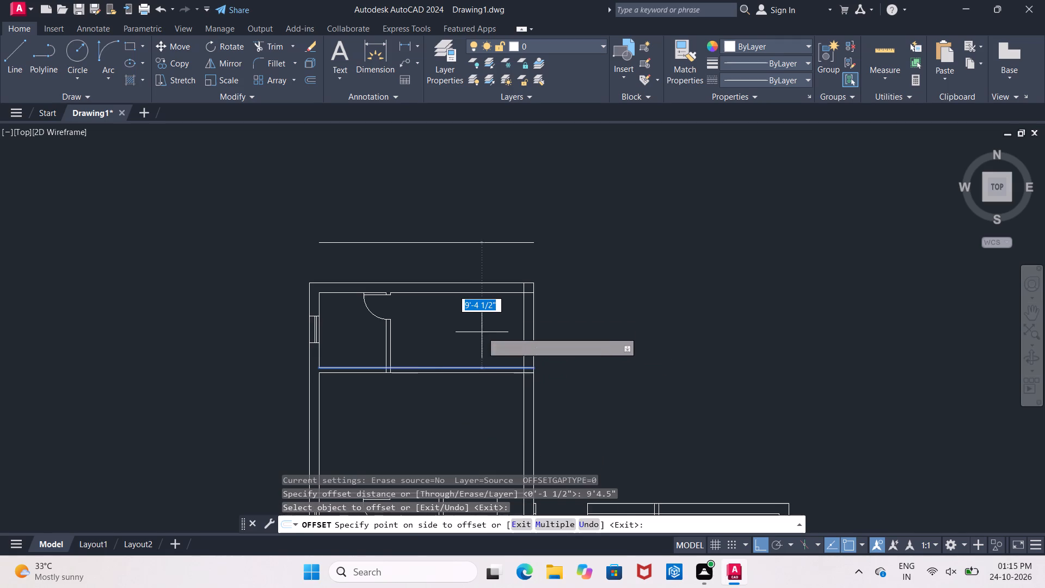
click(495, 226)
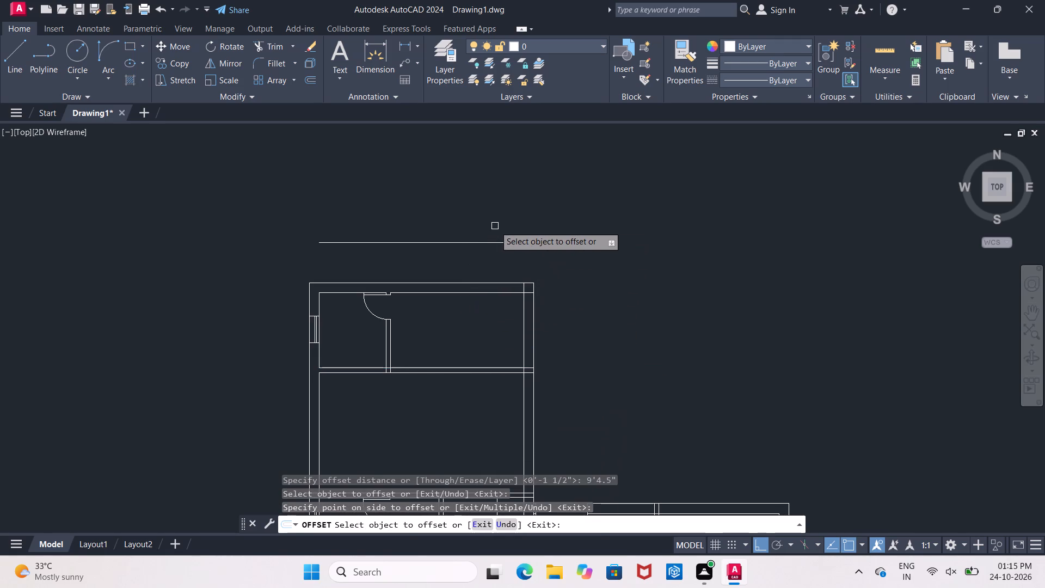
key(Return)
Offset the new line above the top exterior wall 9" upward to form the second wall face.
key(Return)
text(9")
key(Return)
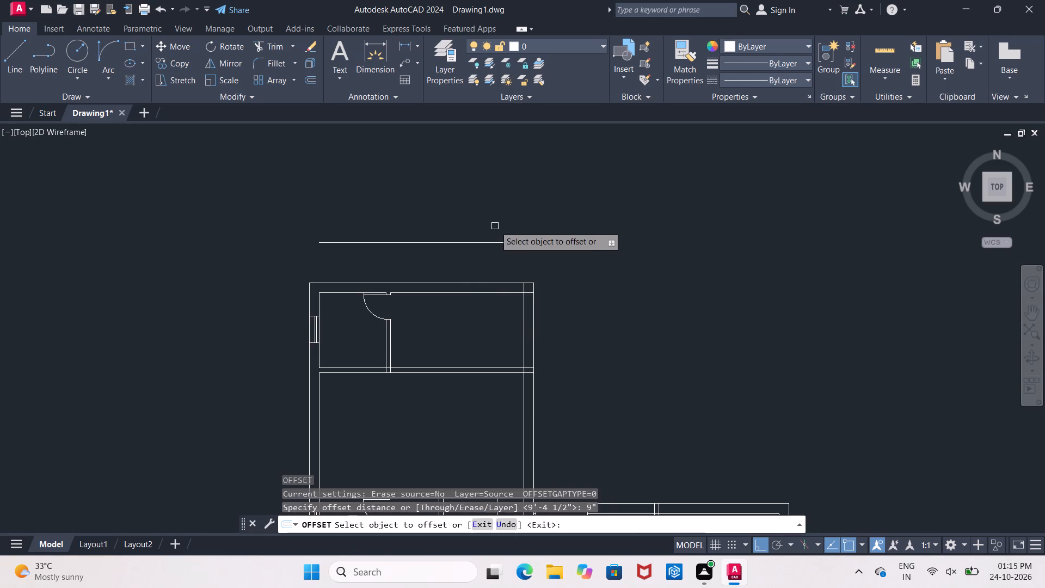
click(500, 242)
click(525, 182)
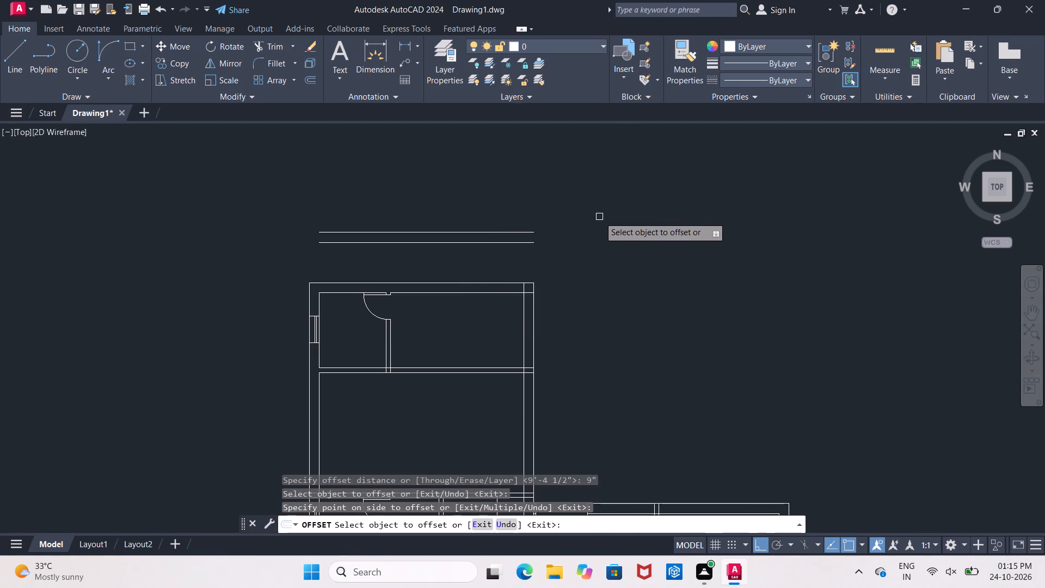
key(Escape)
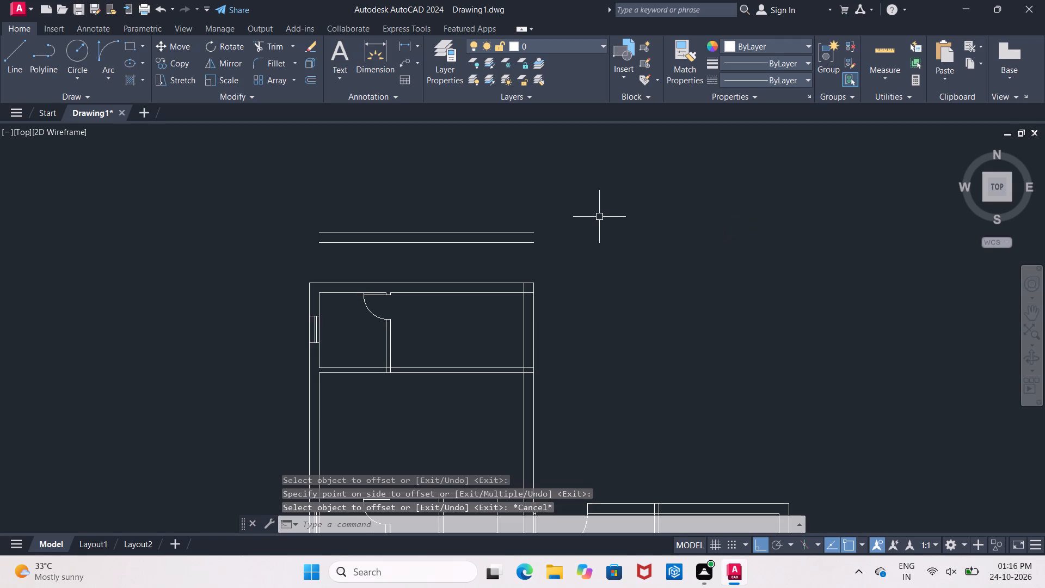
Extend the short line at the top room's door jamb up through the top wall to the uppermost new horizontal line.
text(ex)
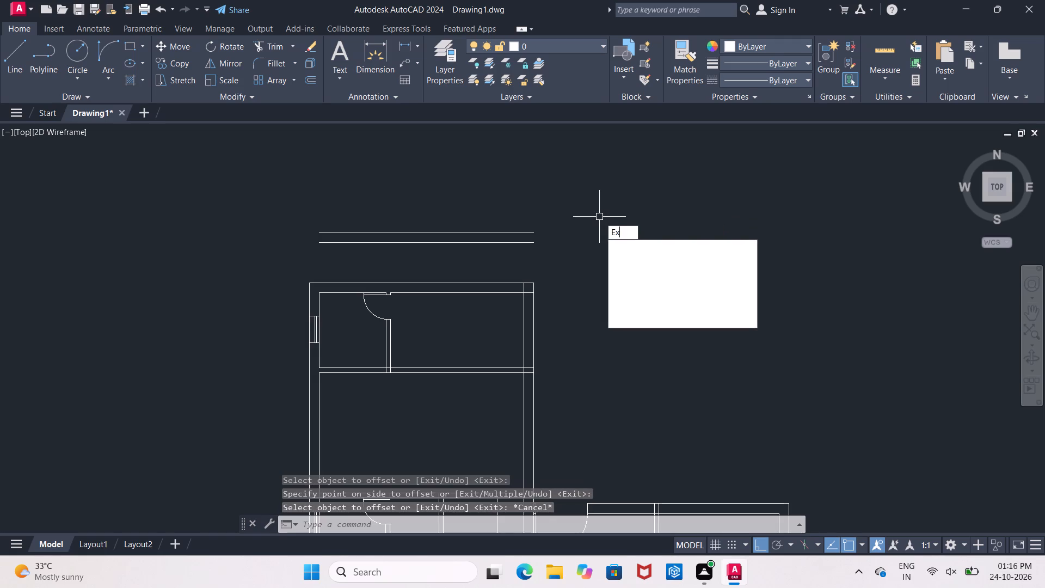
key(space)
key(space)
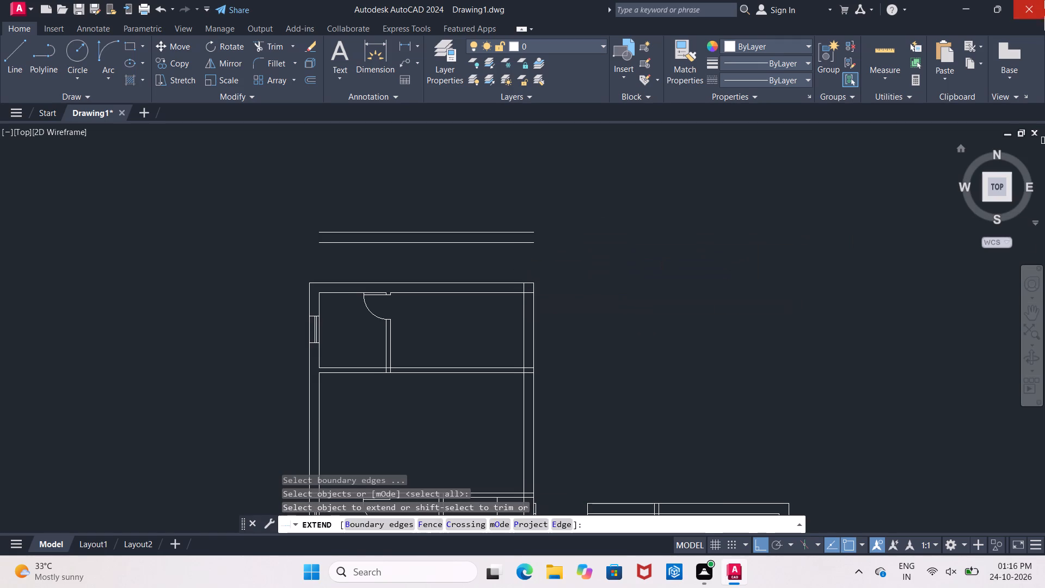
scroll(382, 317, up, 2)
scroll(393, 271, up, 1)
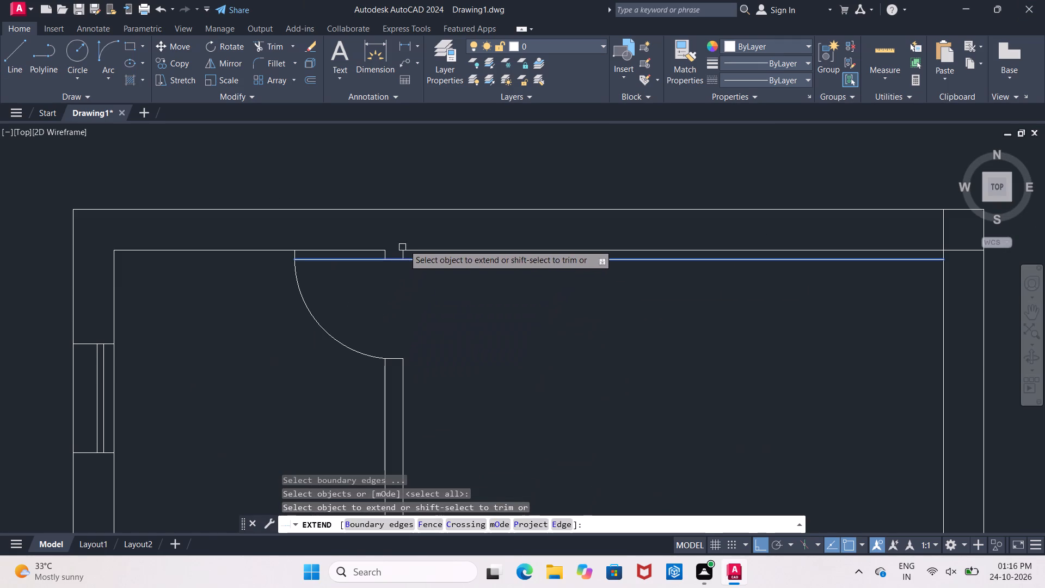
scroll(403, 248, up, 4)
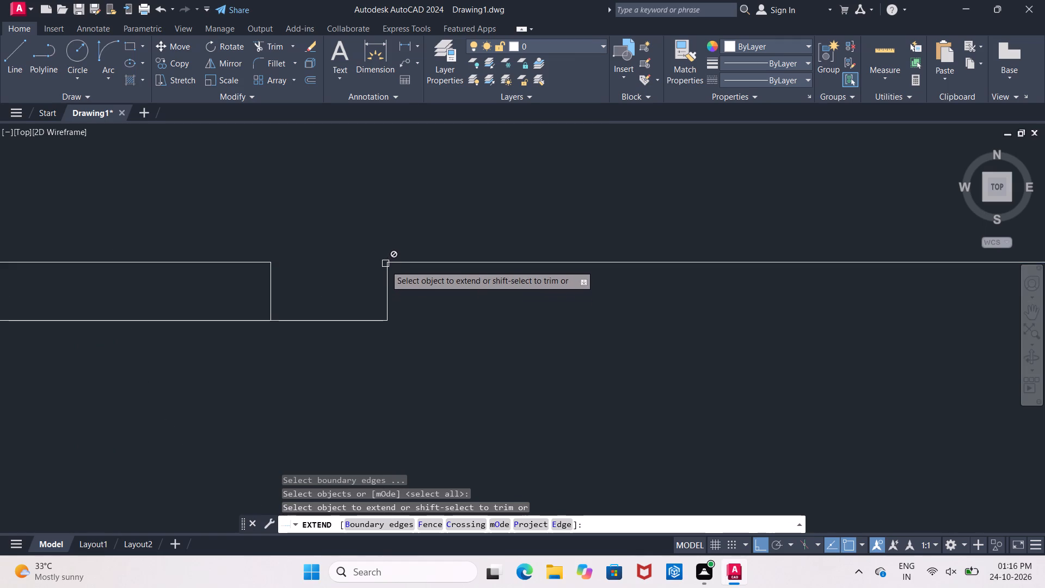
scroll(389, 286, down, 3)
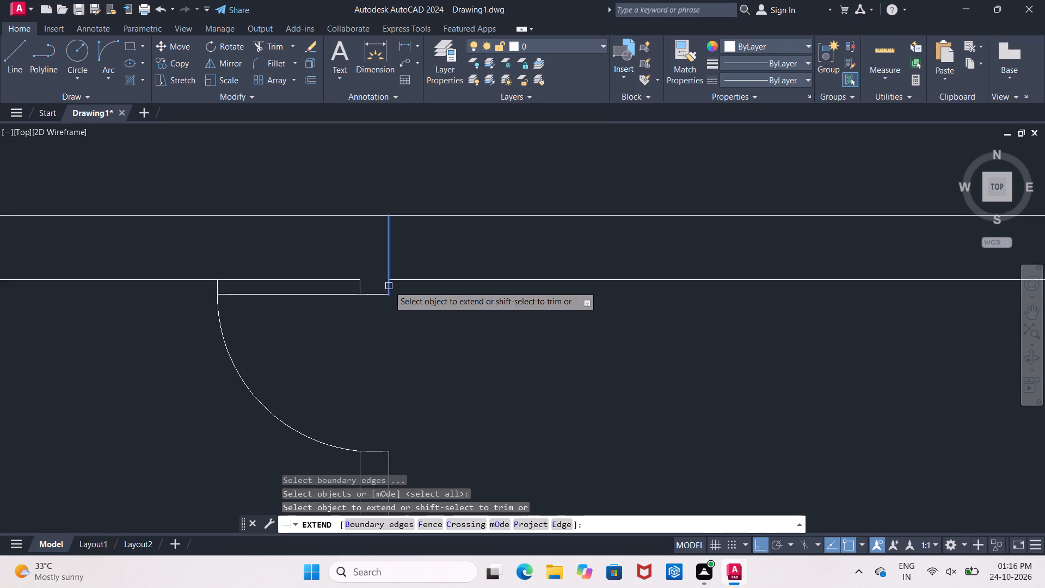
click(388, 277)
scroll(389, 261, down, 3)
middle_drag(389, 260, 386, 288)
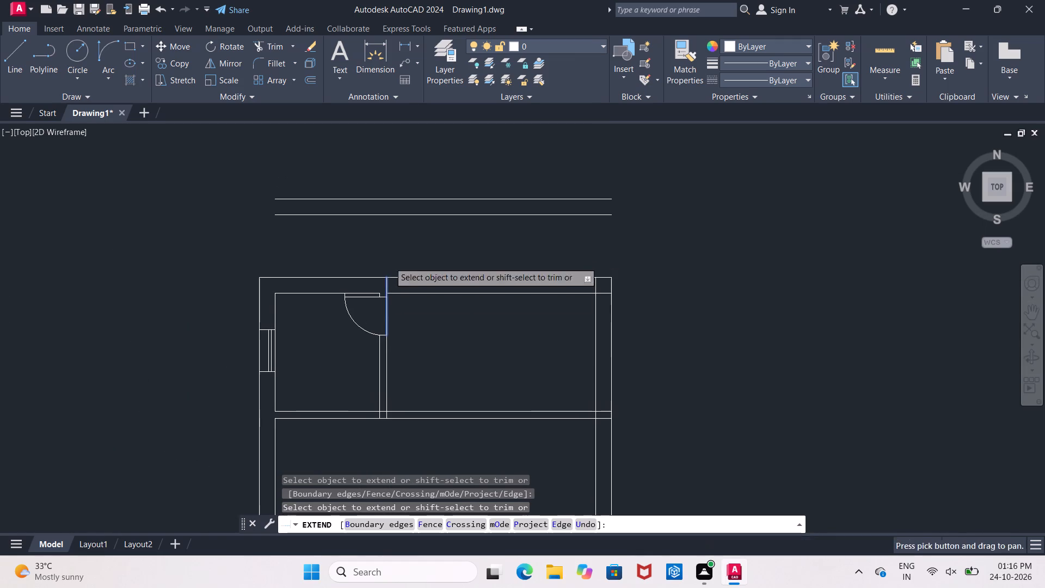
click(386, 276)
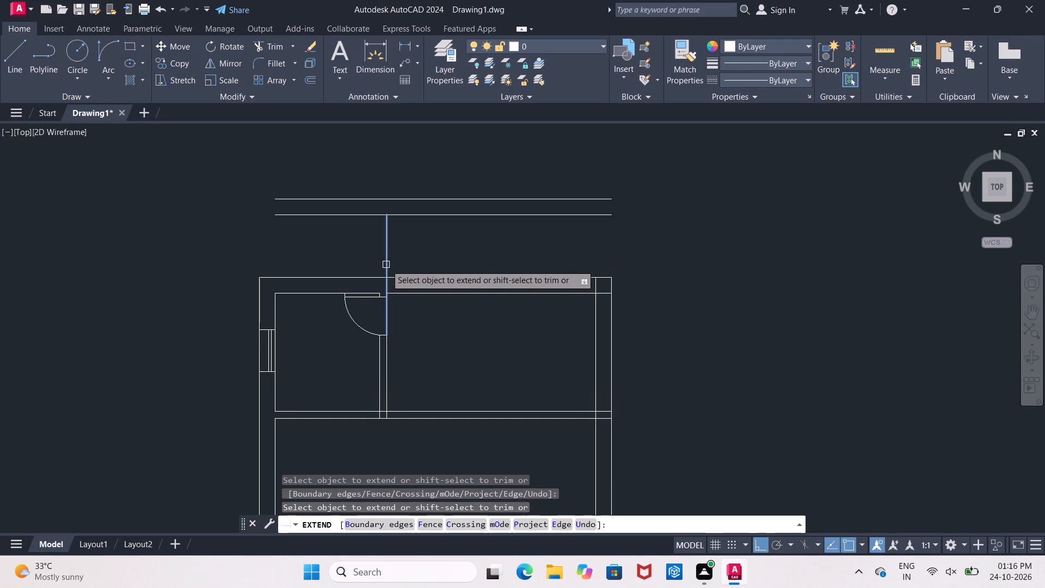
click(386, 251)
key(Escape)
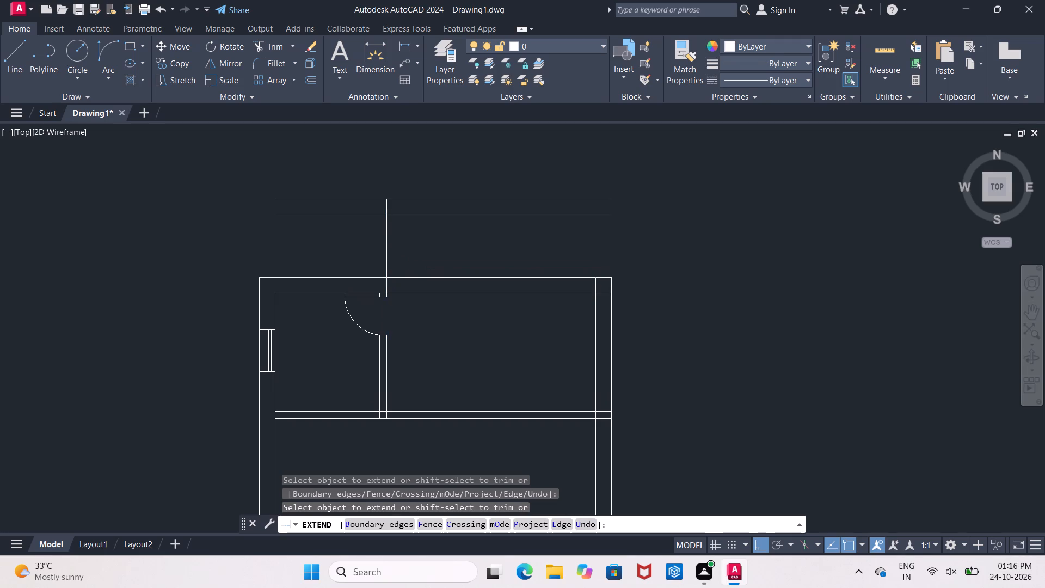
Offset the extended vertical line 2.25" toward the left exterior wall.
key(o)
key(Return)
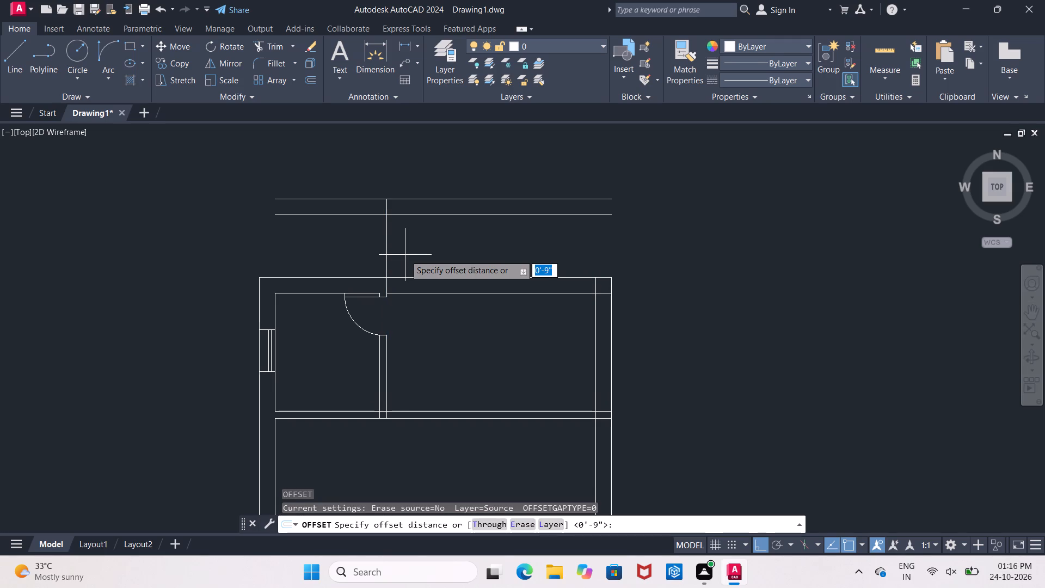
text(2.25)
key(shift+quotedbl)
key(Return)
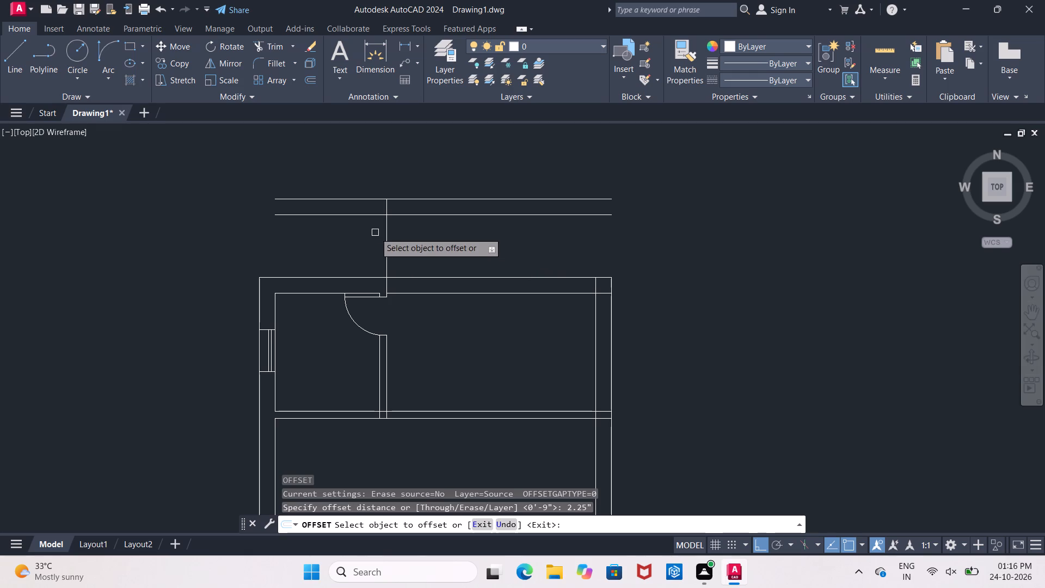
click(384, 239)
click(365, 241)
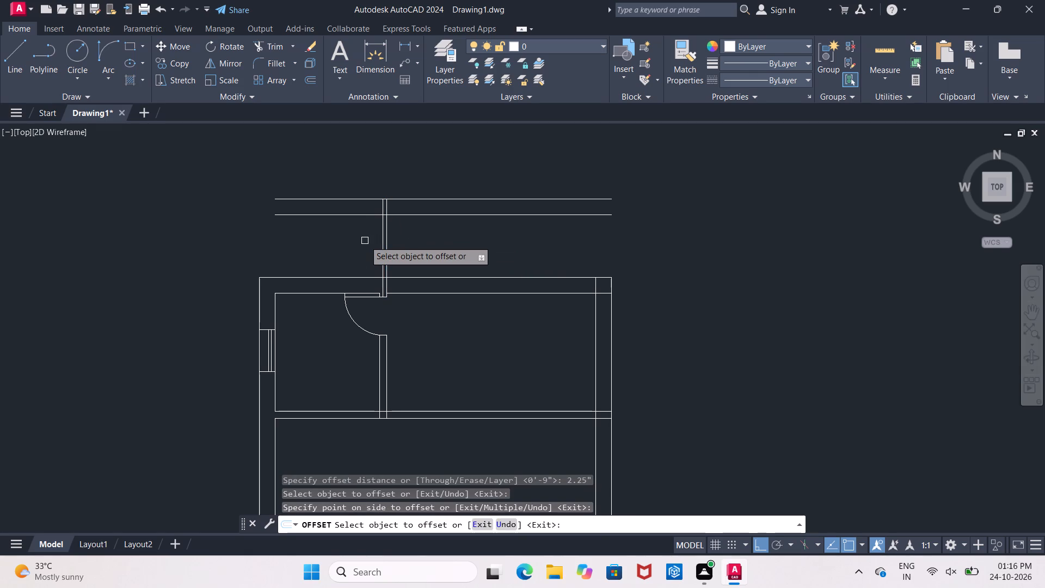
key(Return)
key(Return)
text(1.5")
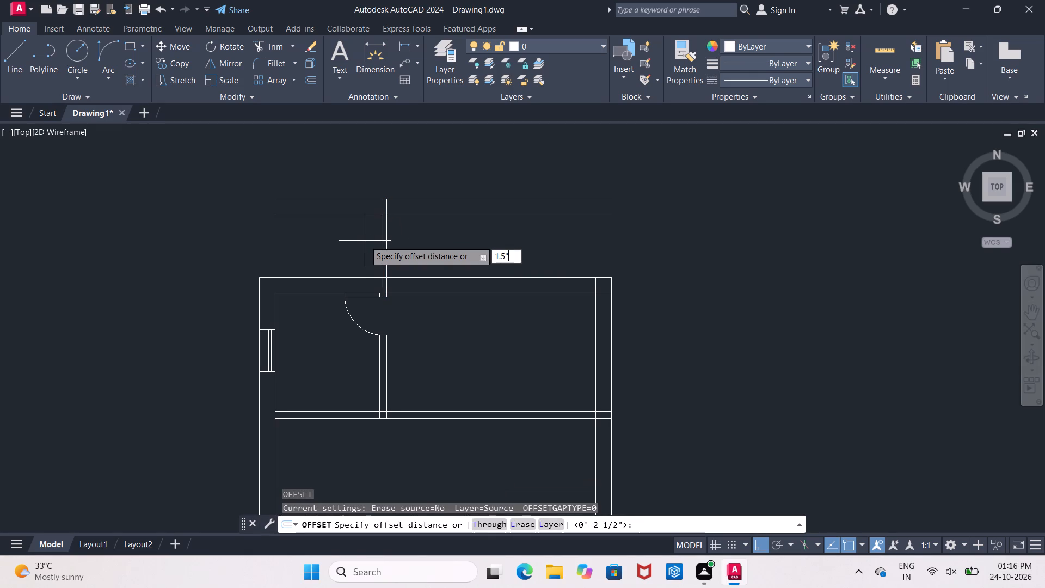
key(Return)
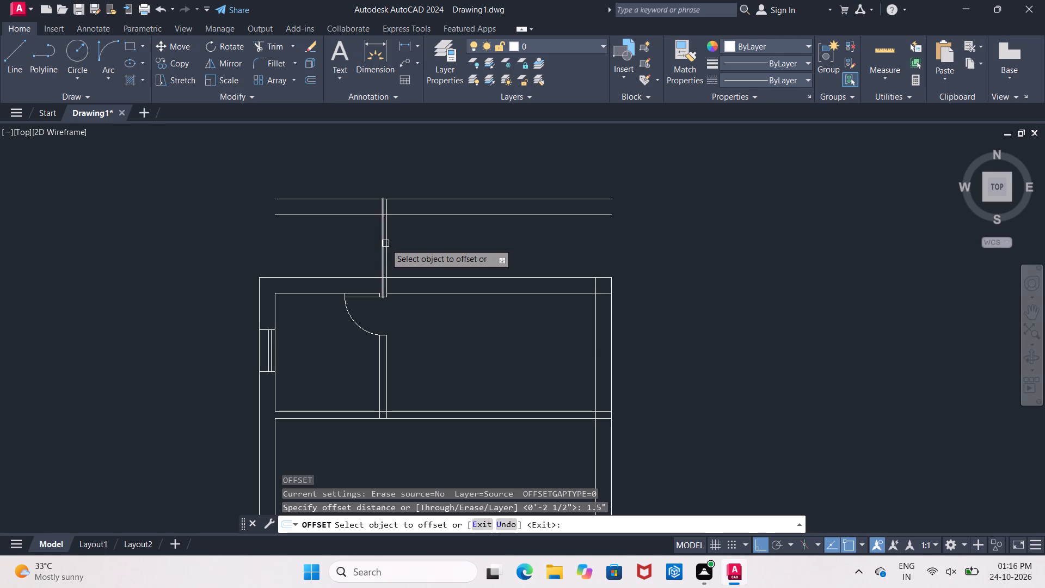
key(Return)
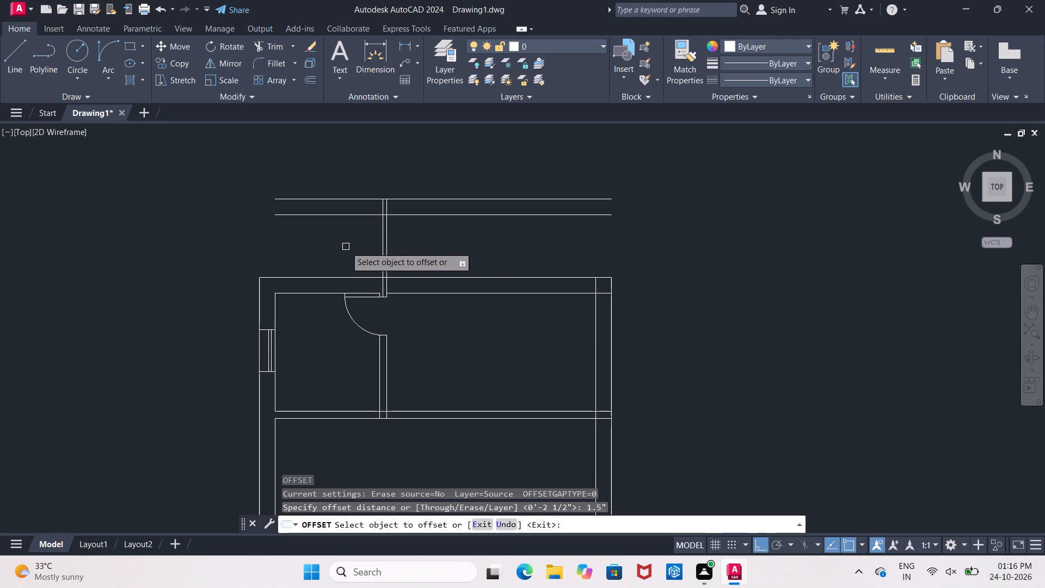
Offset the left line of the new vertical pair above the door 4" further toward the left exterior wall.
key(Return)
text(4")
key(Return)
scroll(355, 247, up, 1)
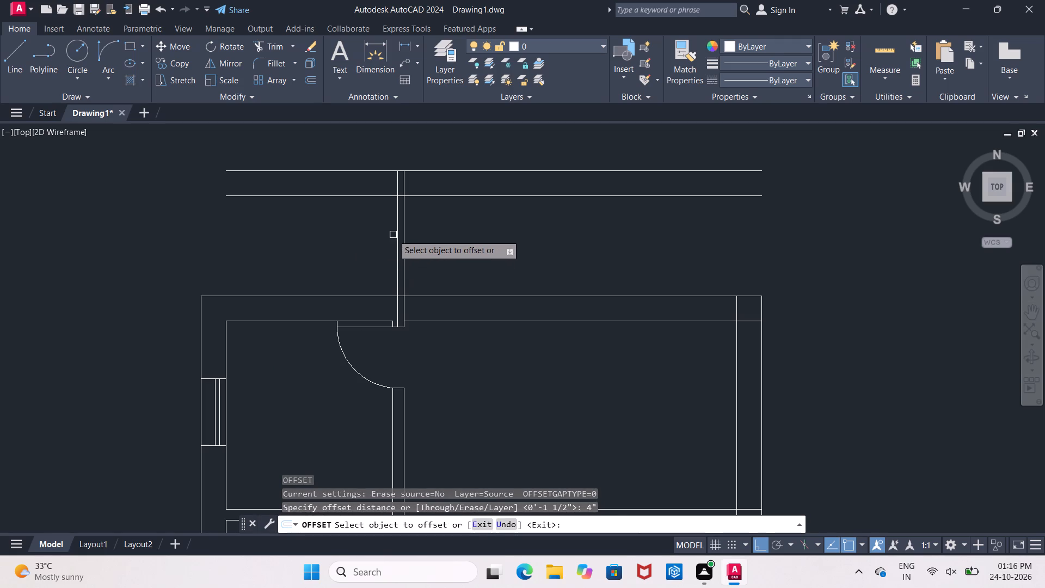
click(395, 222)
click(207, 177)
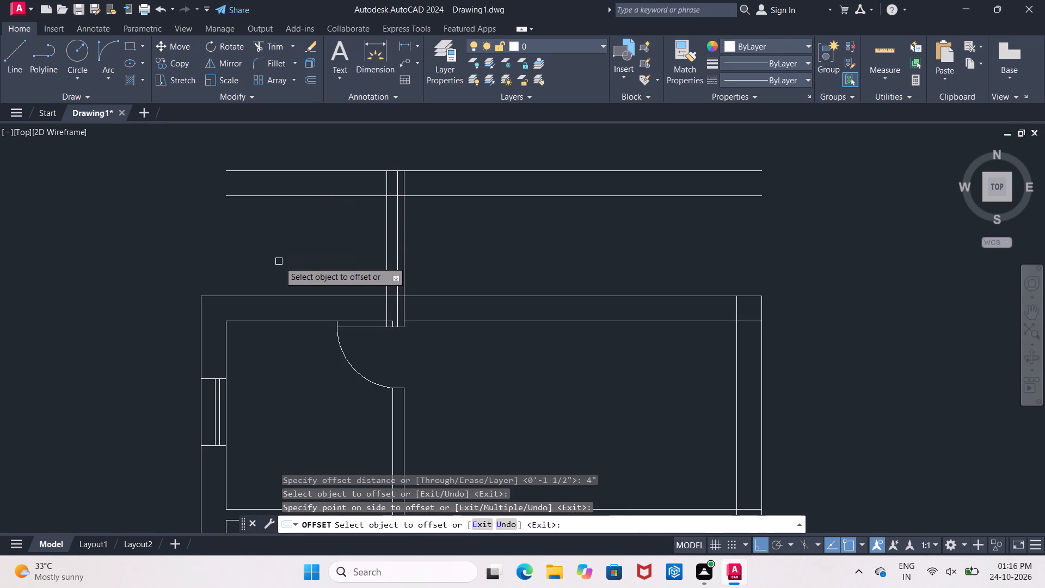
key(Escape)
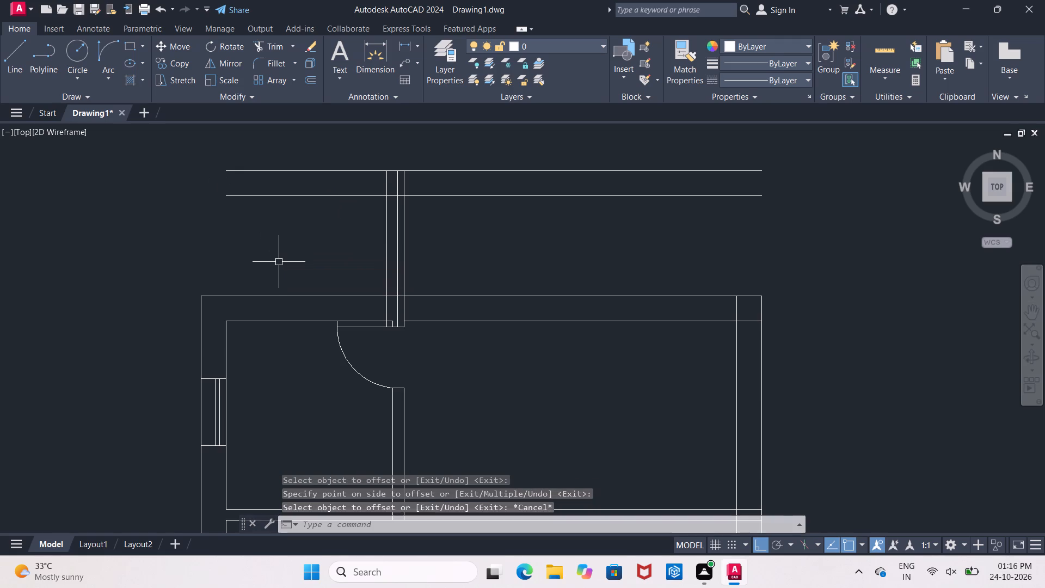
key(Escape)
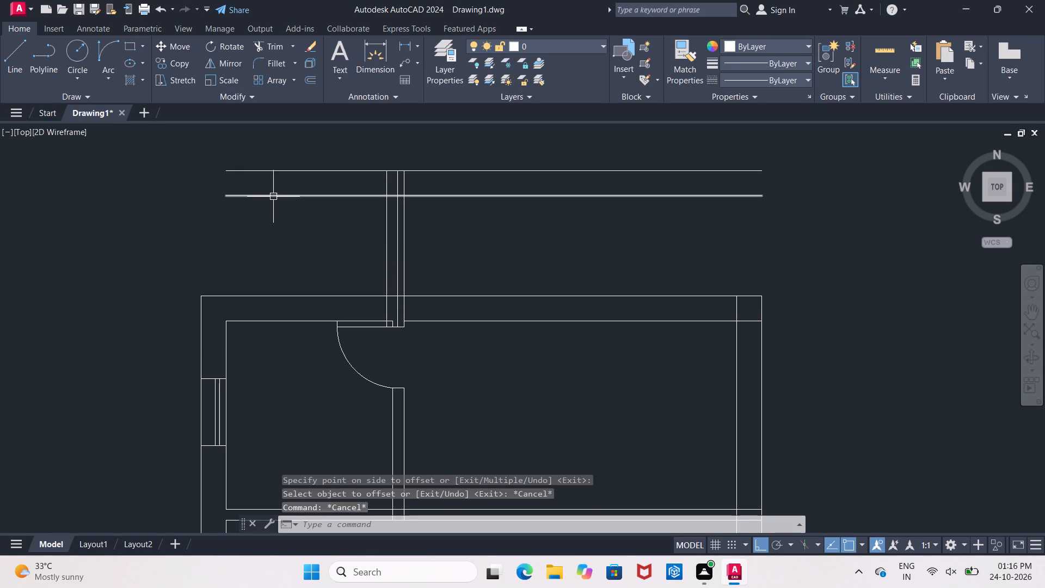
Stretch the left ends of both horizontal lines above the top wall well past the left exterior wall.
click(273, 197)
click(225, 194)
click(15, 160)
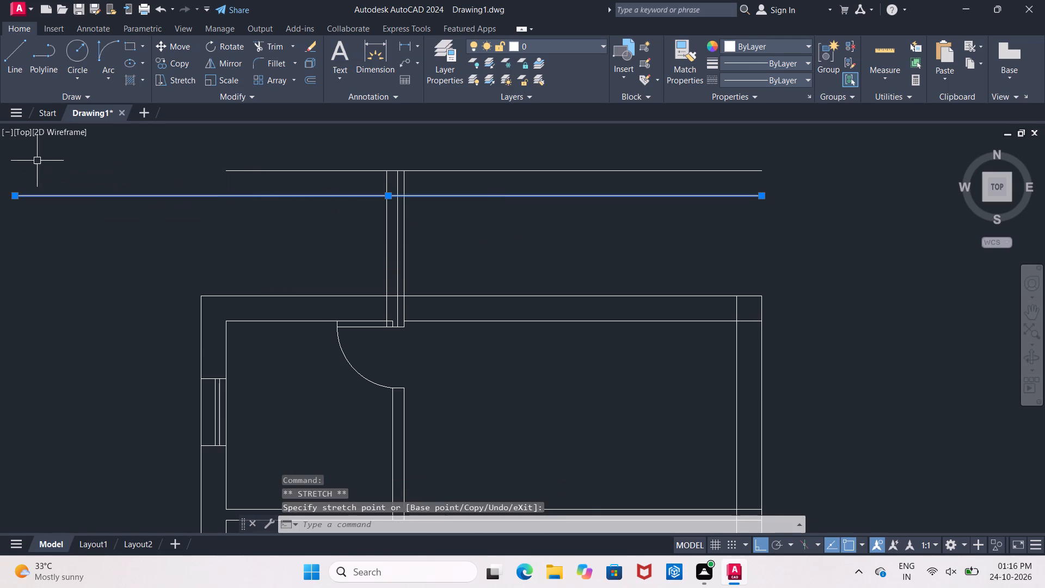
key(Escape)
click(248, 171)
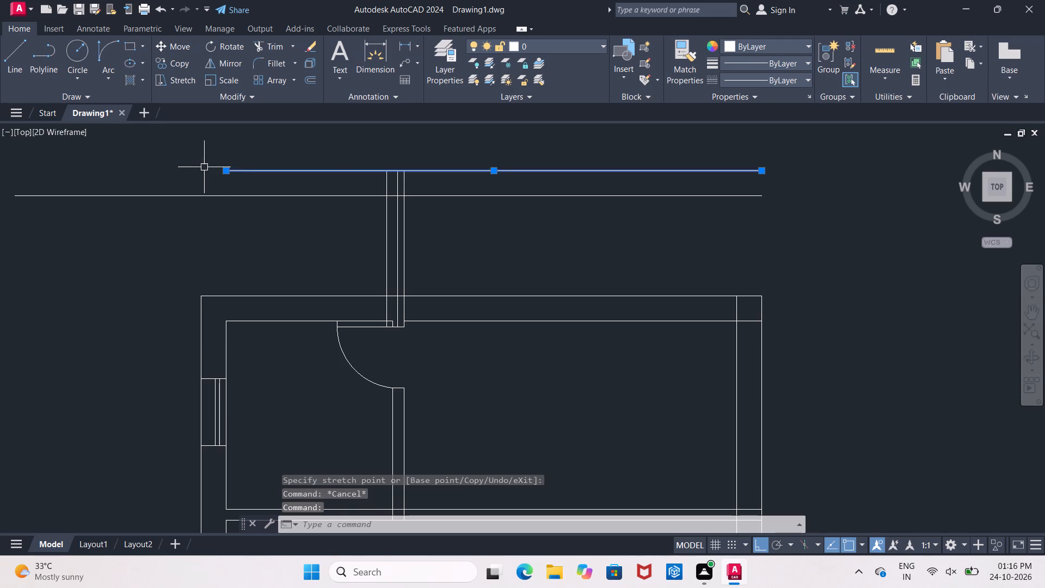
drag(225, 169, 219, 168)
click(20, 130)
key(Escape)
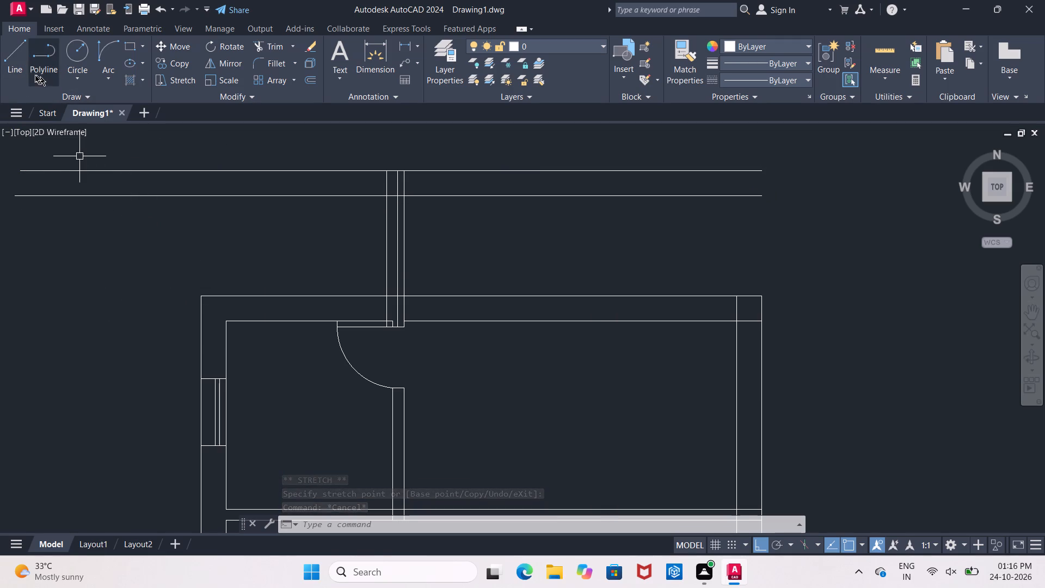
Draw two vertical lines up from the top wall in line with the left wall's outer and inner faces, the outer about 3'-3" long.
click(19, 75)
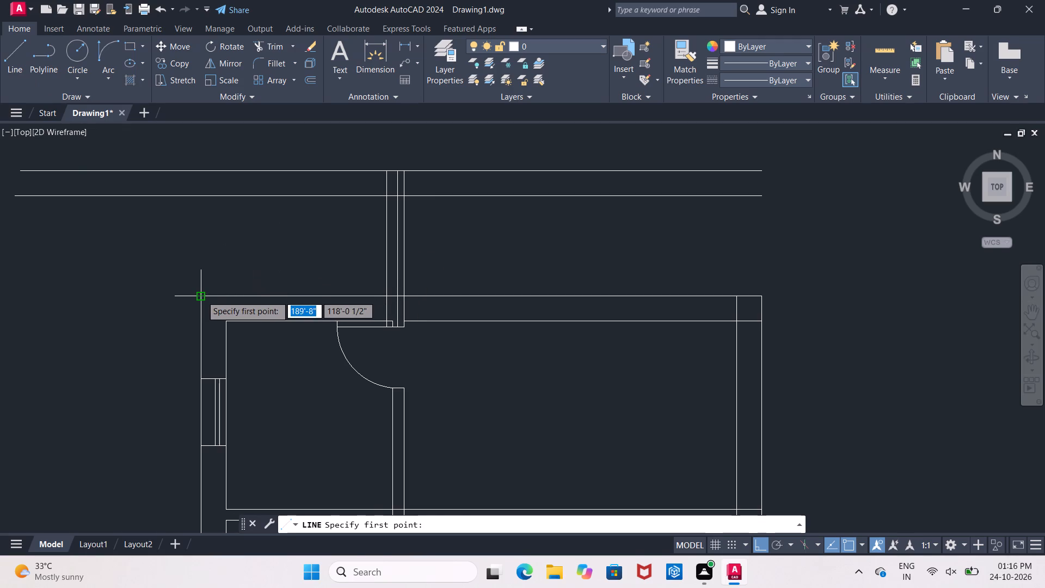
click(201, 296)
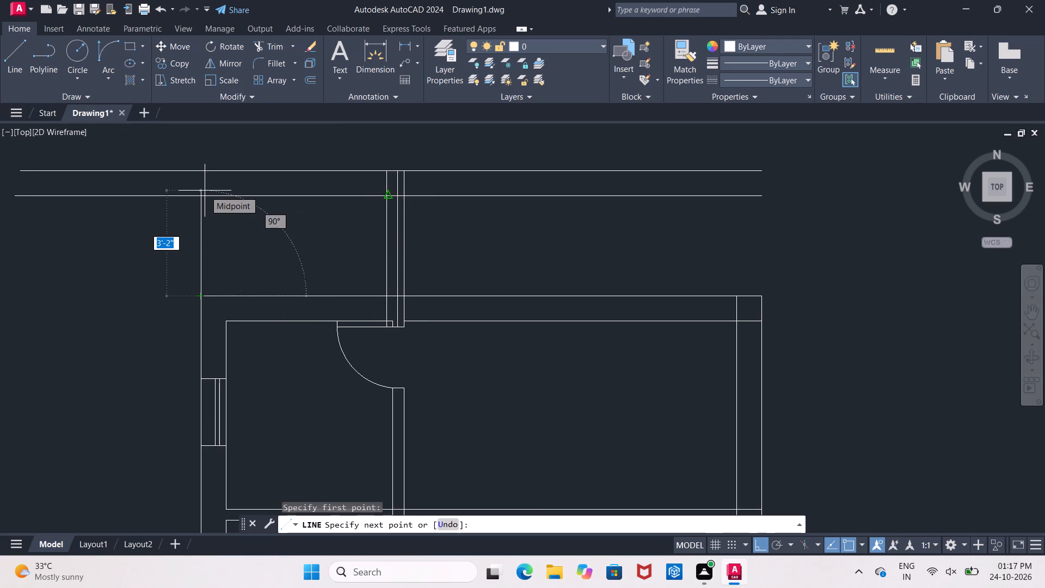
click(205, 188)
key(Escape)
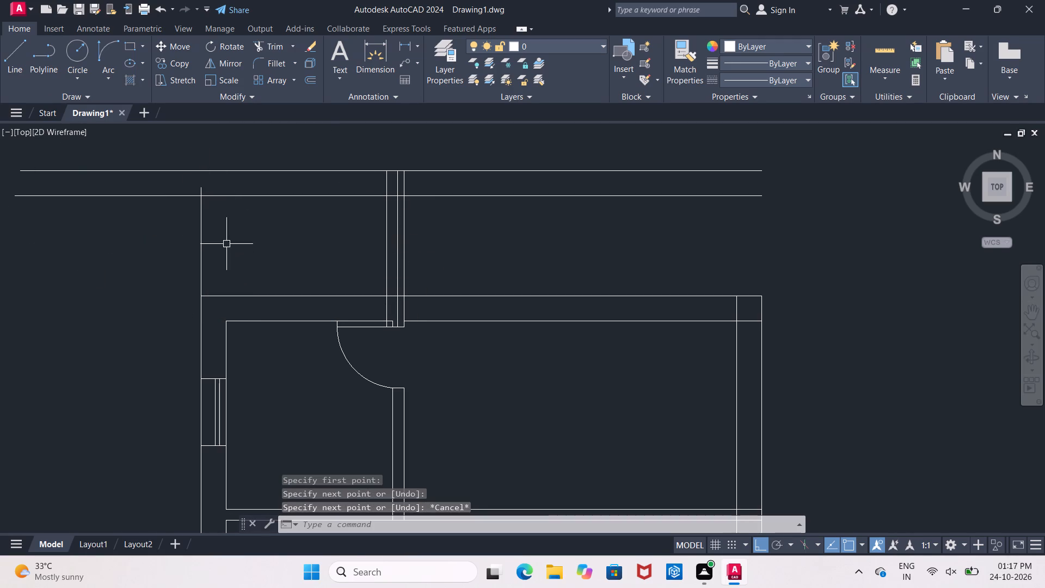
click(22, 44)
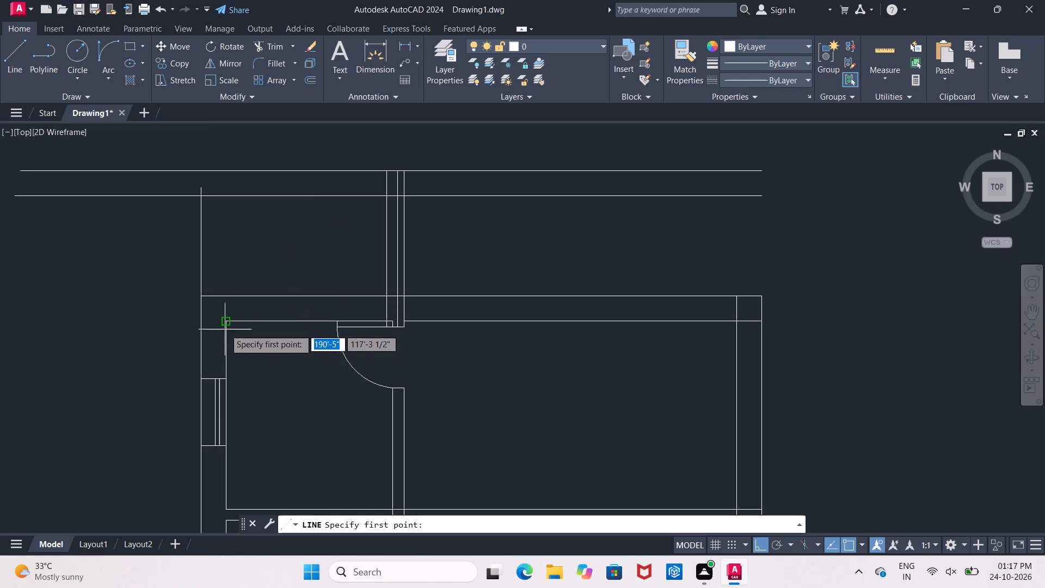
click(225, 296)
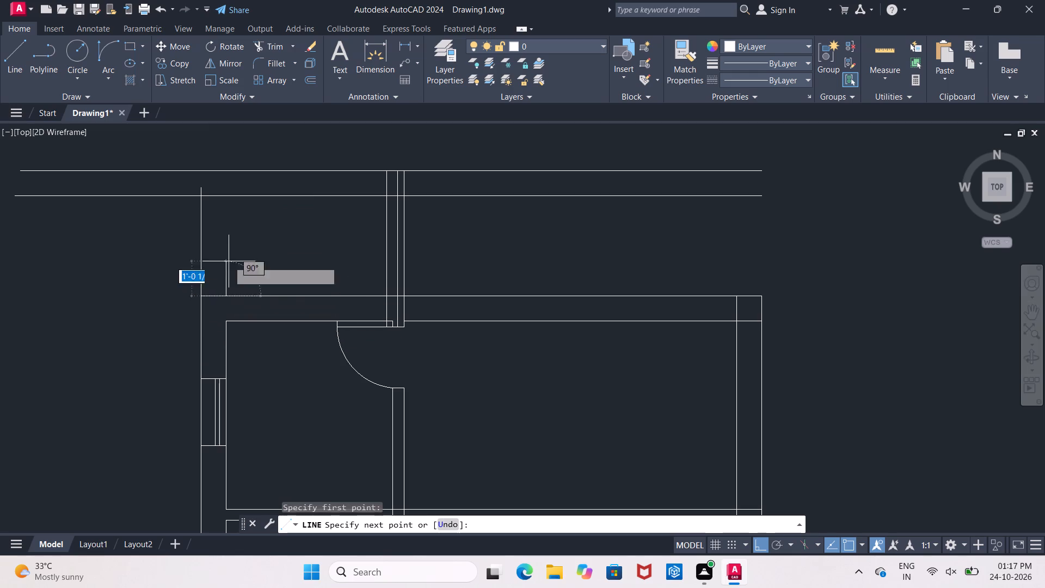
click(226, 186)
key(Escape)
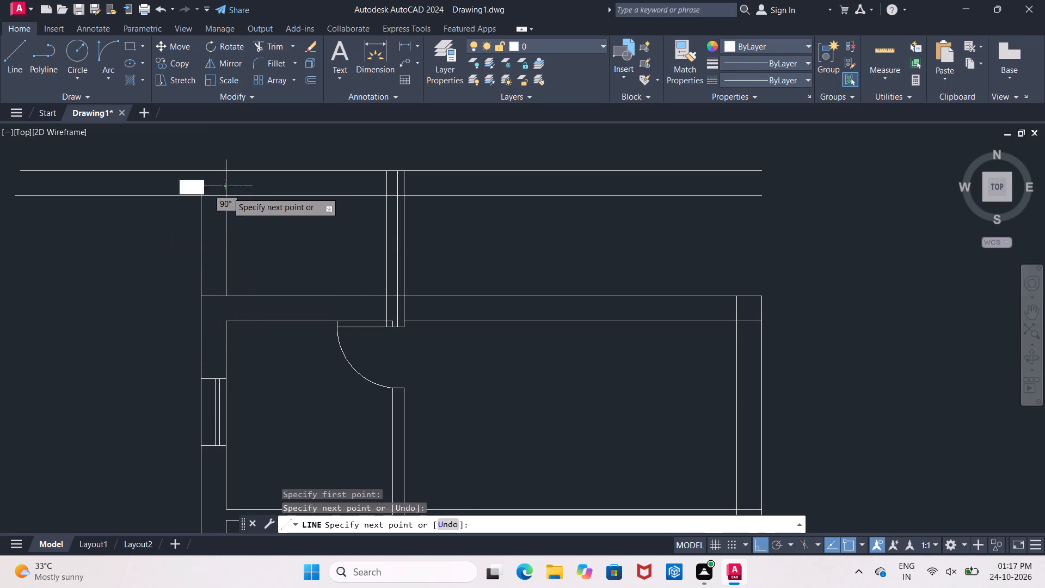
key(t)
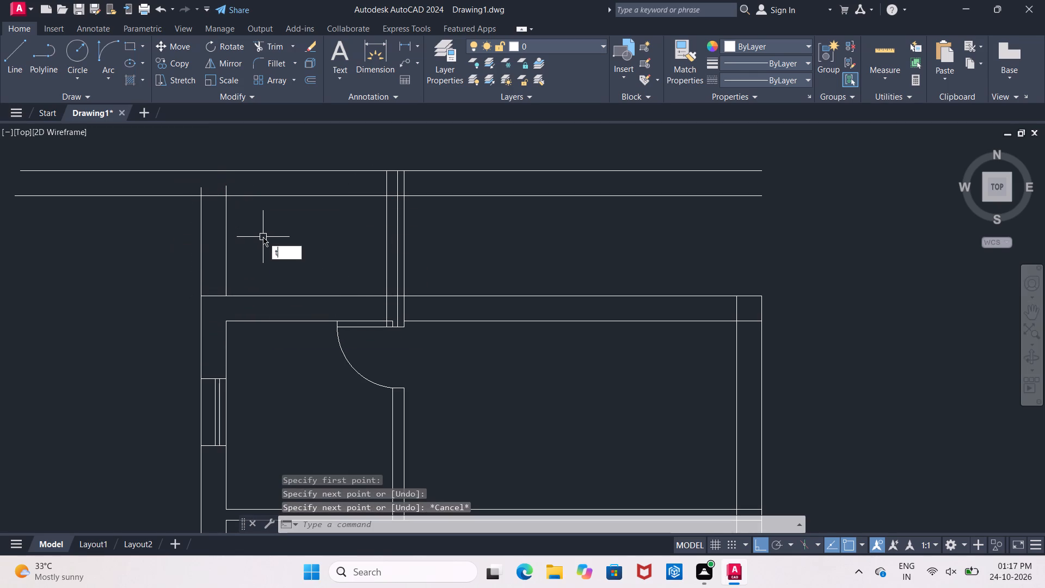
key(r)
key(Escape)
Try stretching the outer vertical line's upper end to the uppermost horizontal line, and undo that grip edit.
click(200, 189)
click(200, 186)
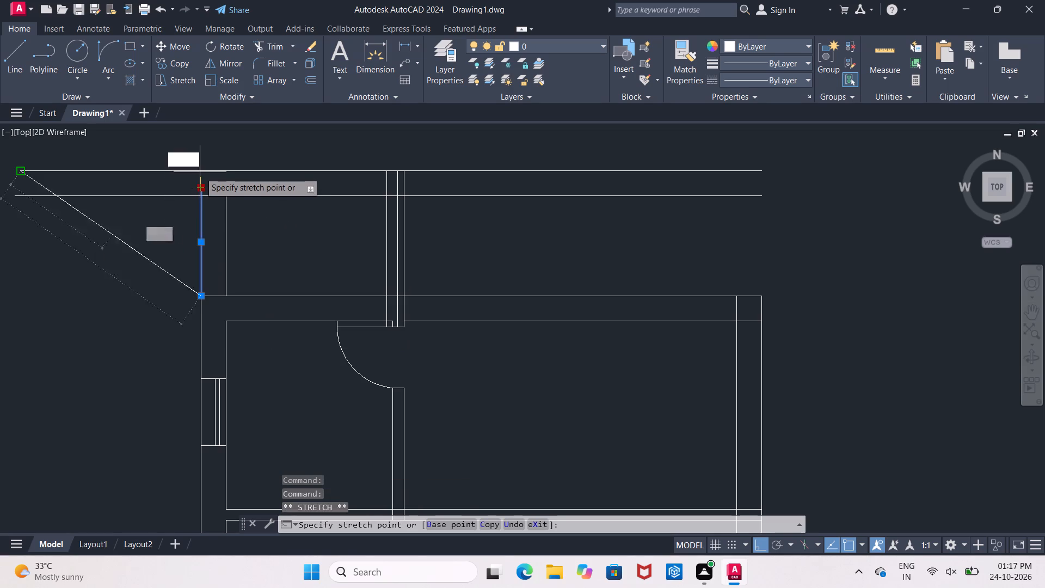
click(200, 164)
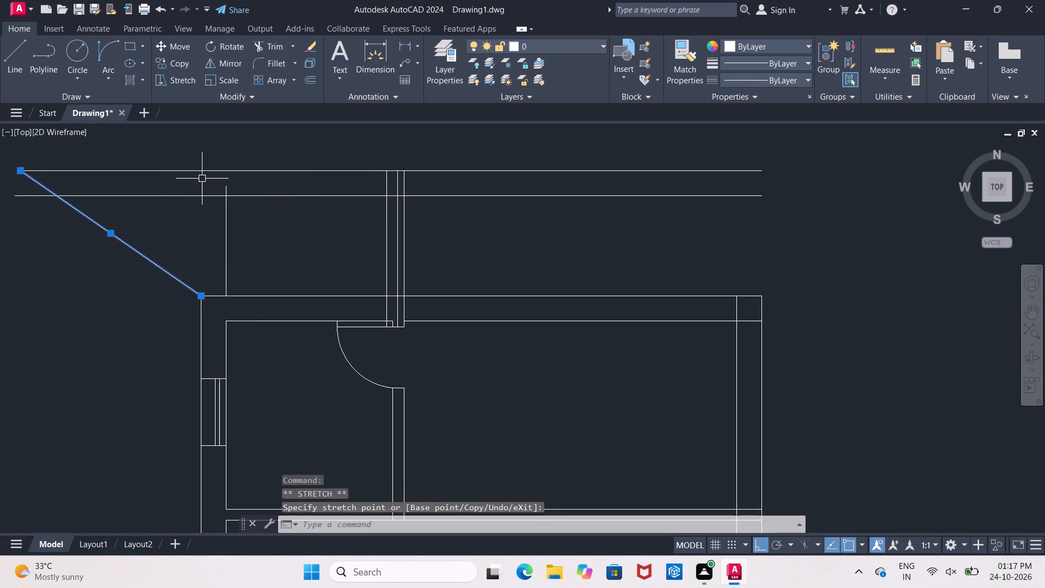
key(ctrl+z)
Stretch the upper ends of both vertical left wall lines past the uppermost horizontal line, making the outer one over 4' long.
scroll(204, 188, up, 2)
click(194, 190)
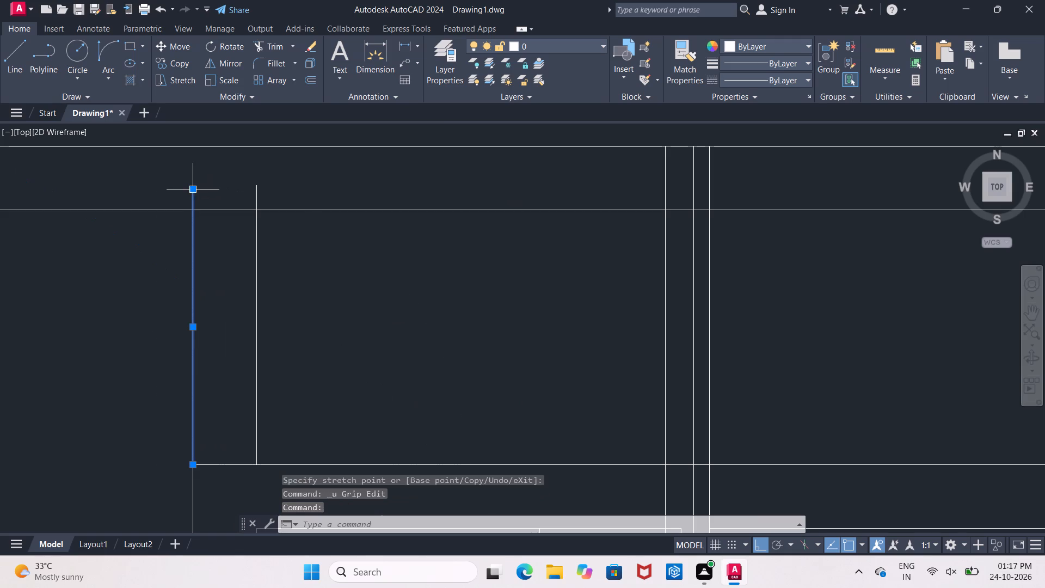
click(194, 190)
middle_drag(193, 174, 204, 212)
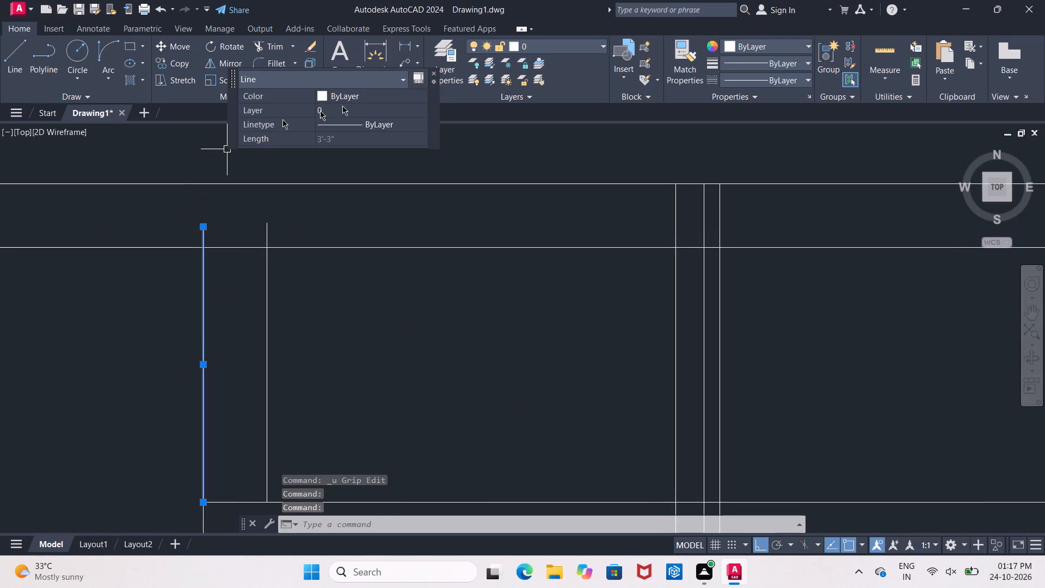
click(434, 75)
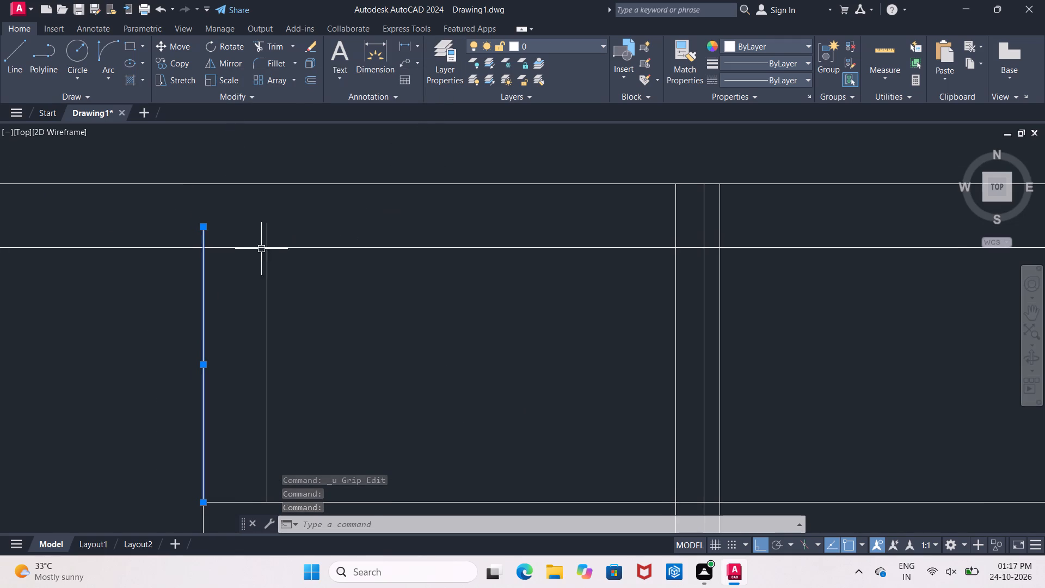
click(202, 228)
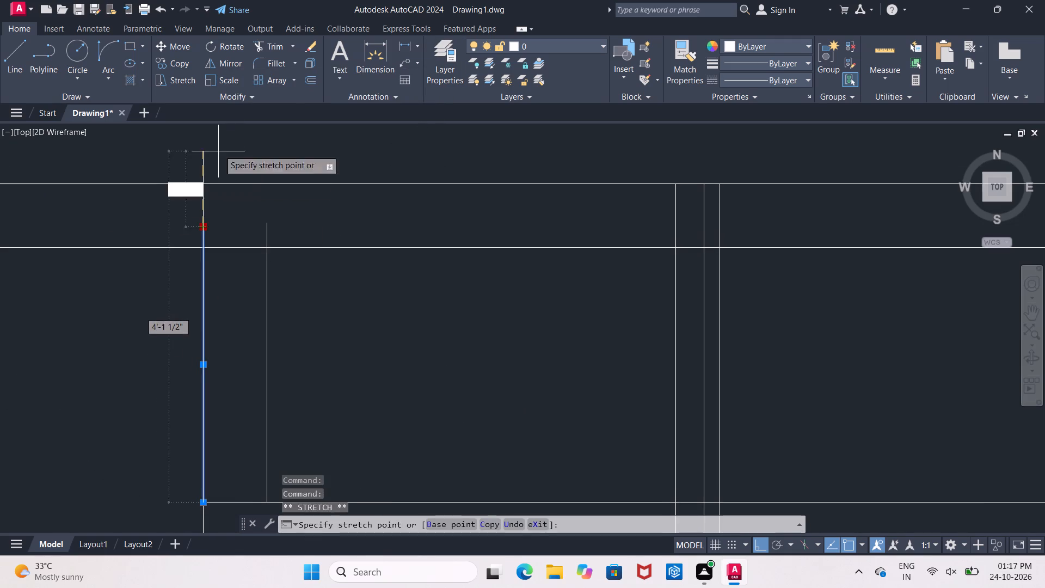
click(220, 146)
click(269, 225)
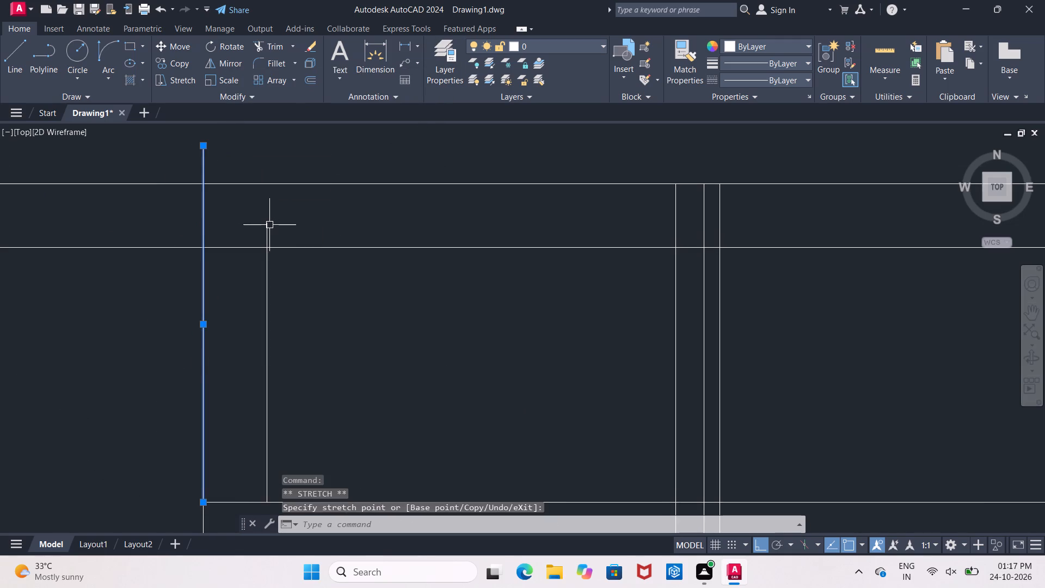
click(269, 225)
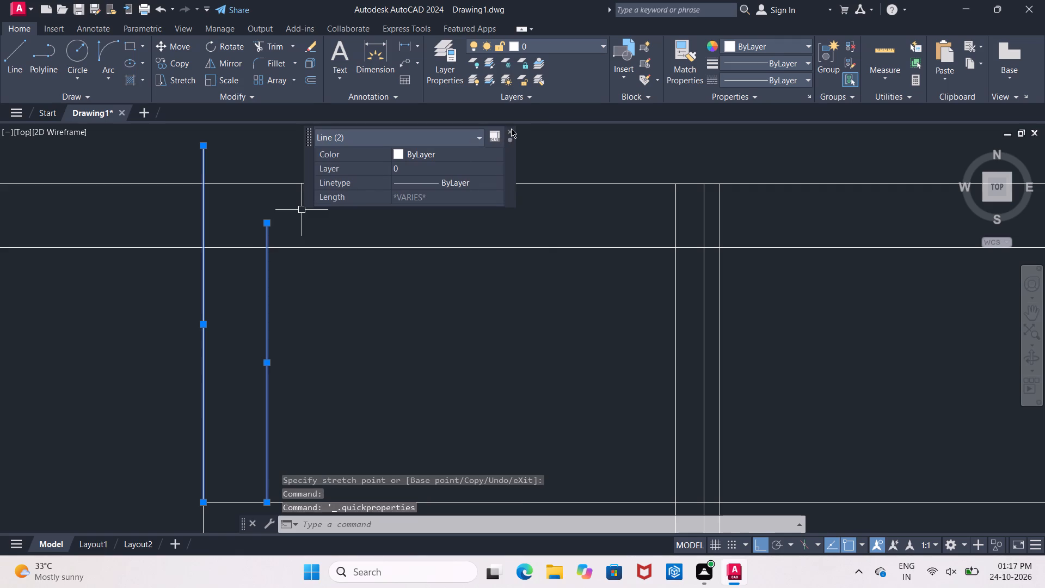
click(511, 128)
click(511, 130)
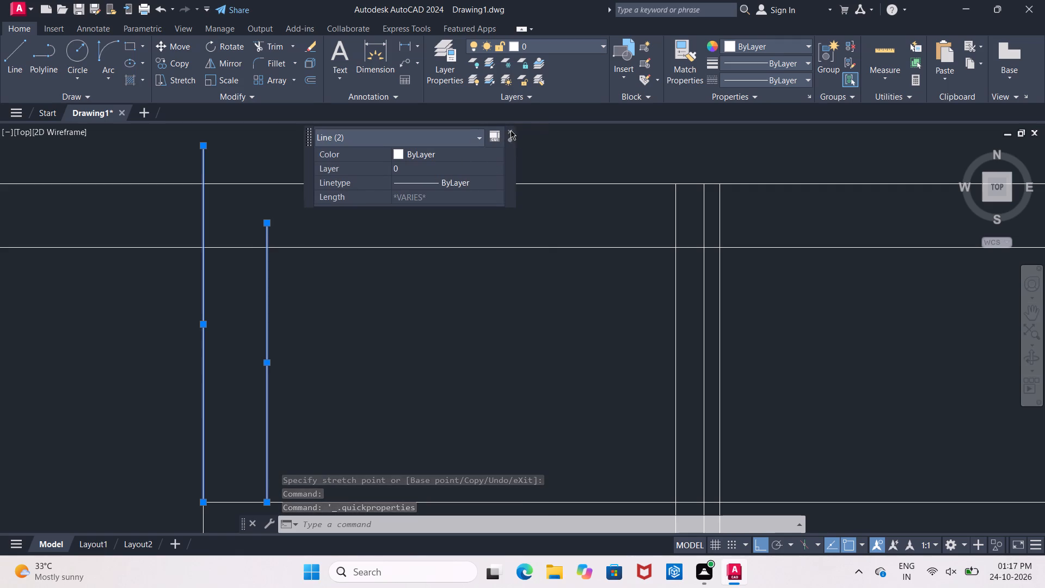
click(267, 220)
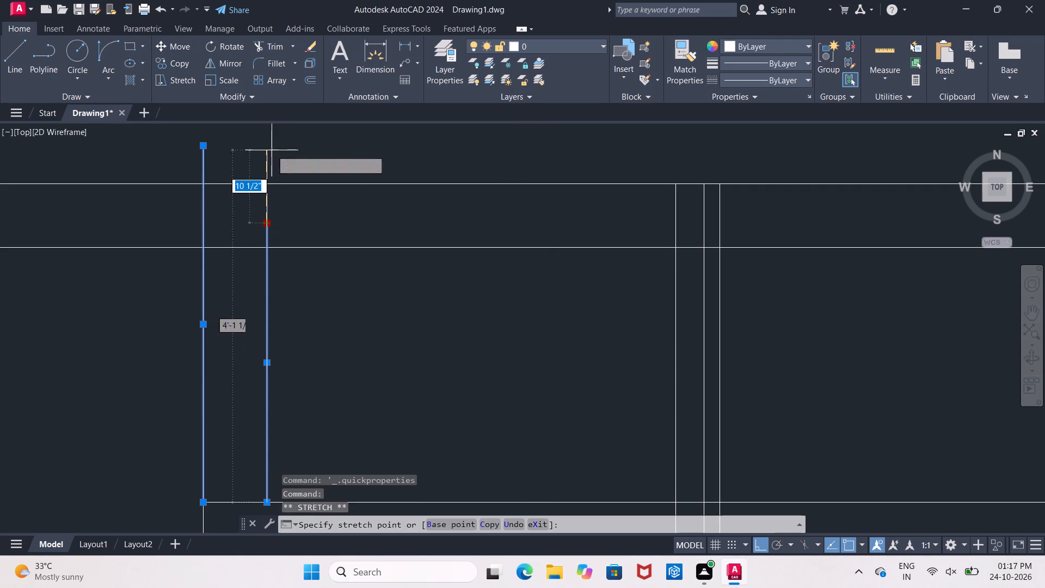
click(272, 145)
scroll(300, 229, down, 3)
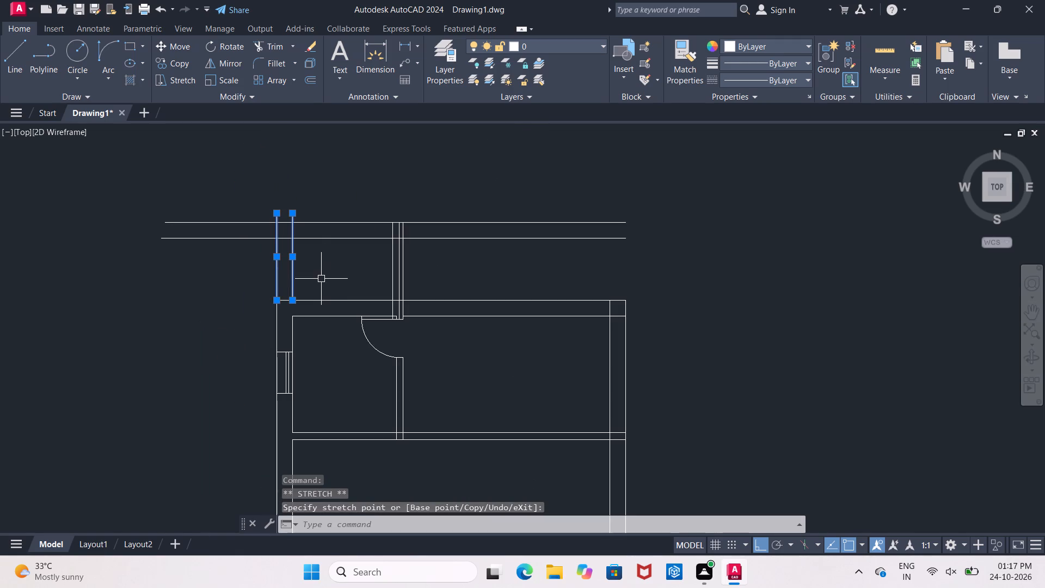
key(Escape)
Trim the horizontal lines beyond the left wall's outer line and both vertical lines above the uppermost horizontal line.
key(t)
text(rv)
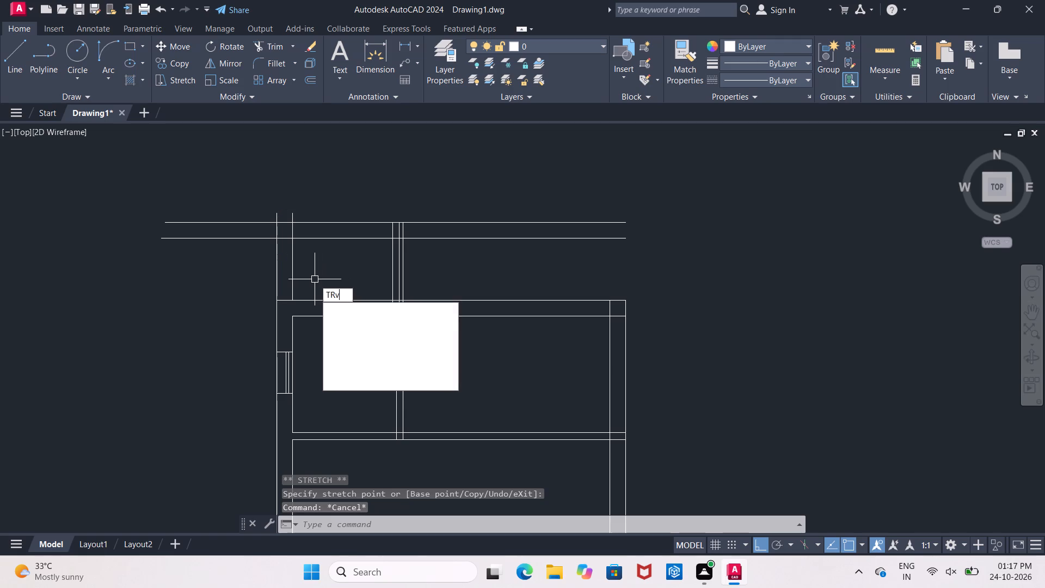
key(BackSpace)
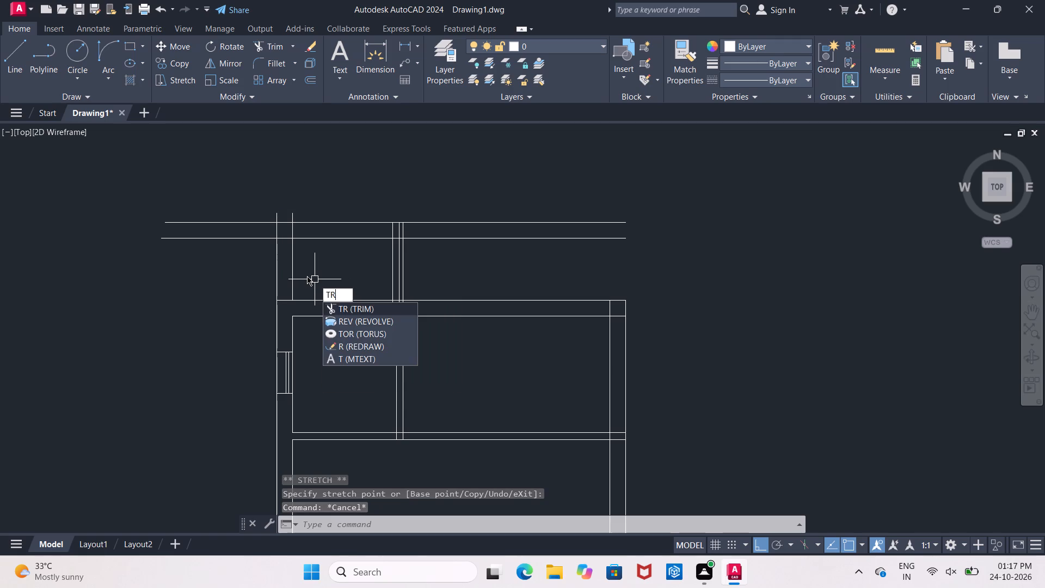
key(space)
key(space)
click(234, 205)
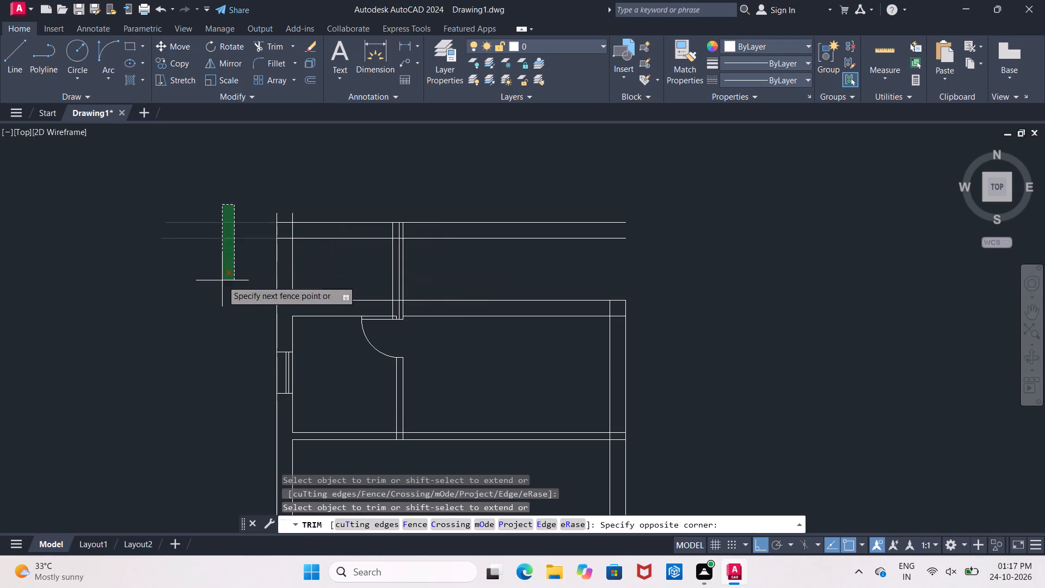
click(222, 280)
scroll(264, 211, up, 1)
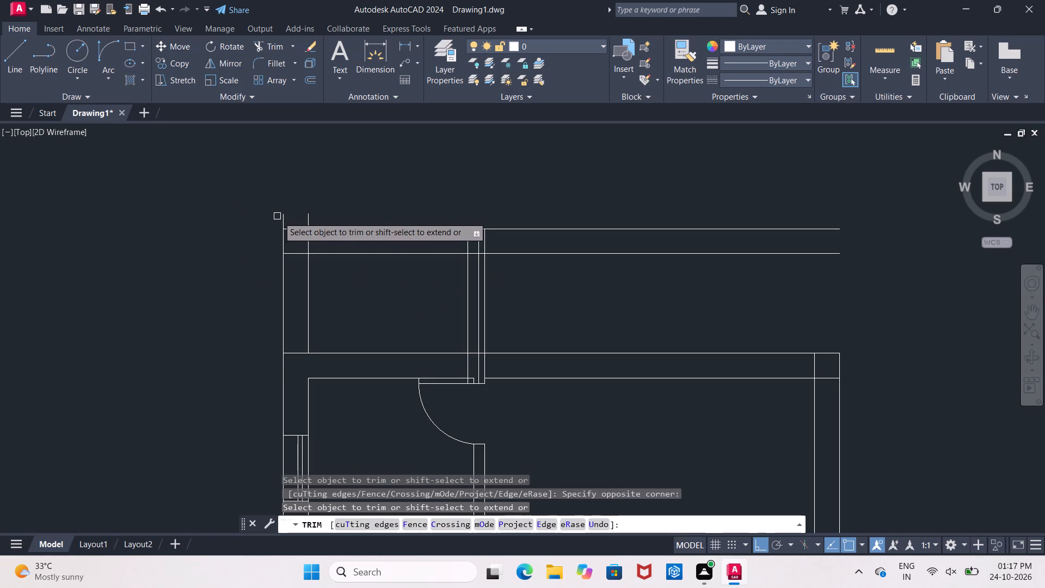
click(282, 218)
click(306, 218)
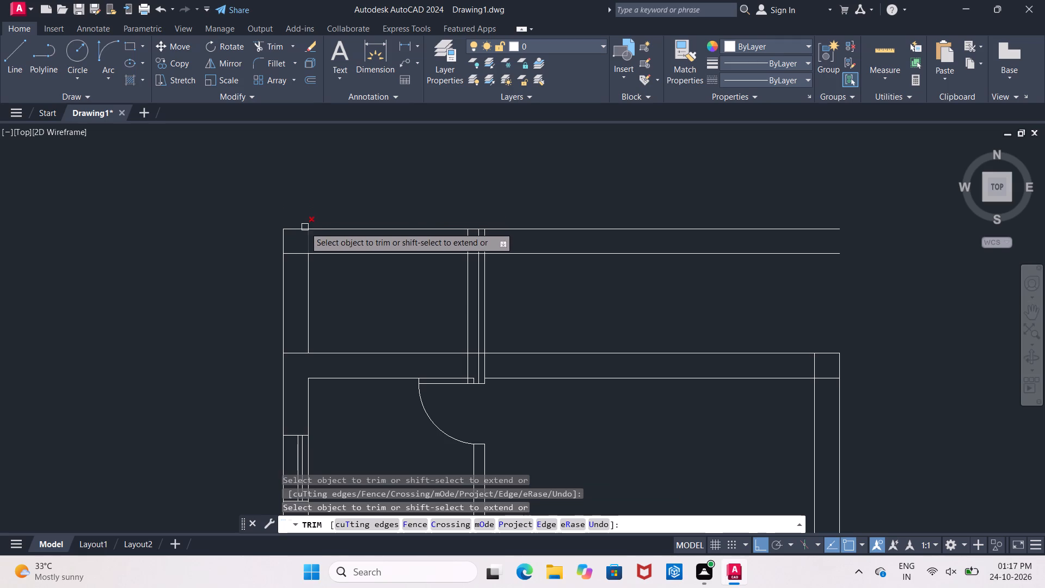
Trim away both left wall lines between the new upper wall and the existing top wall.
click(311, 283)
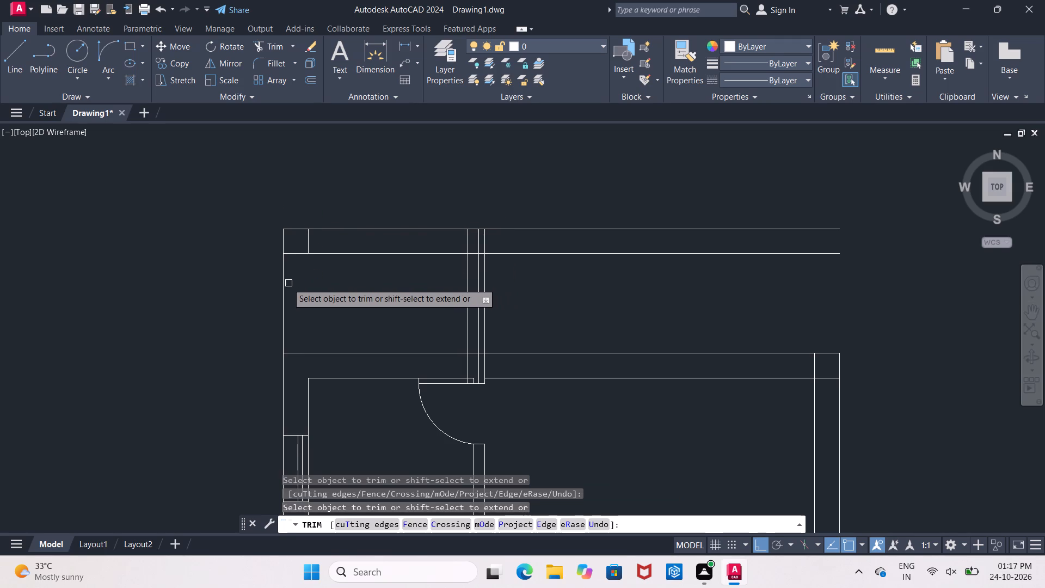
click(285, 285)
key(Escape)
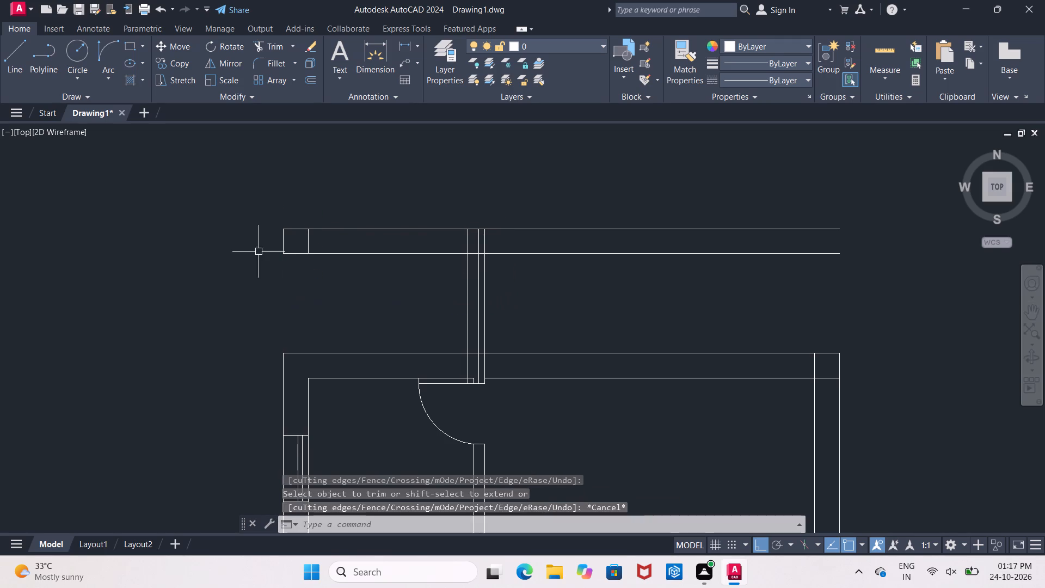
Draw the left wall's outer and inner lines down from the new upper wall to the existing top wall, the inner about 3'-3 1/2" long.
click(17, 66)
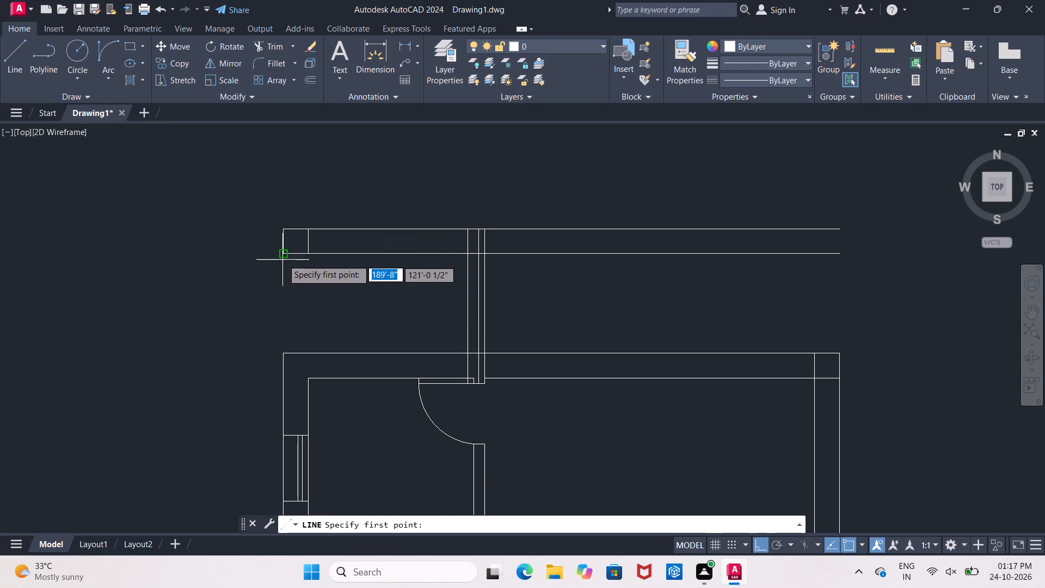
click(282, 256)
click(282, 348)
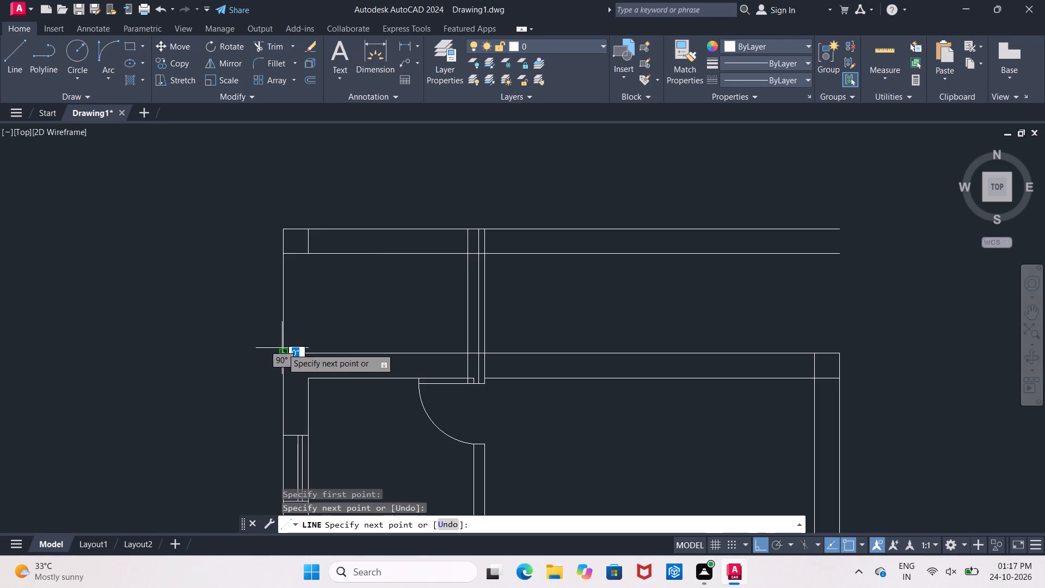
key(Escape)
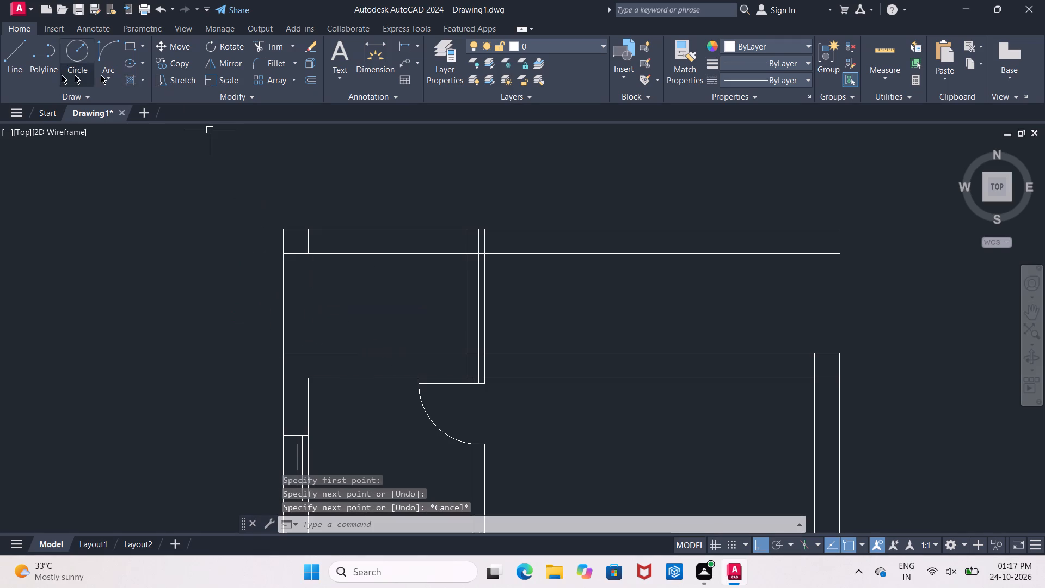
click(20, 74)
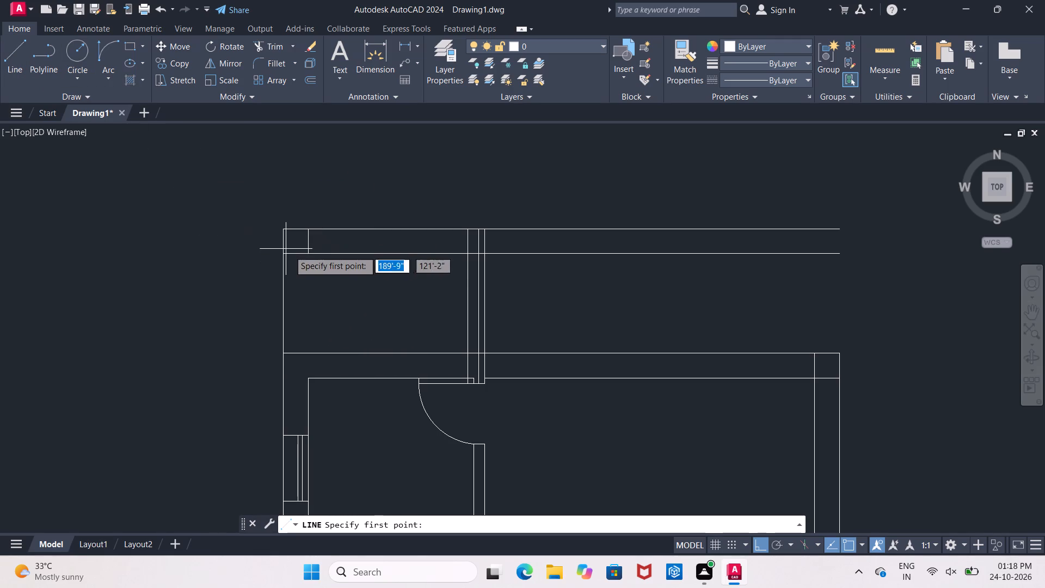
click(309, 256)
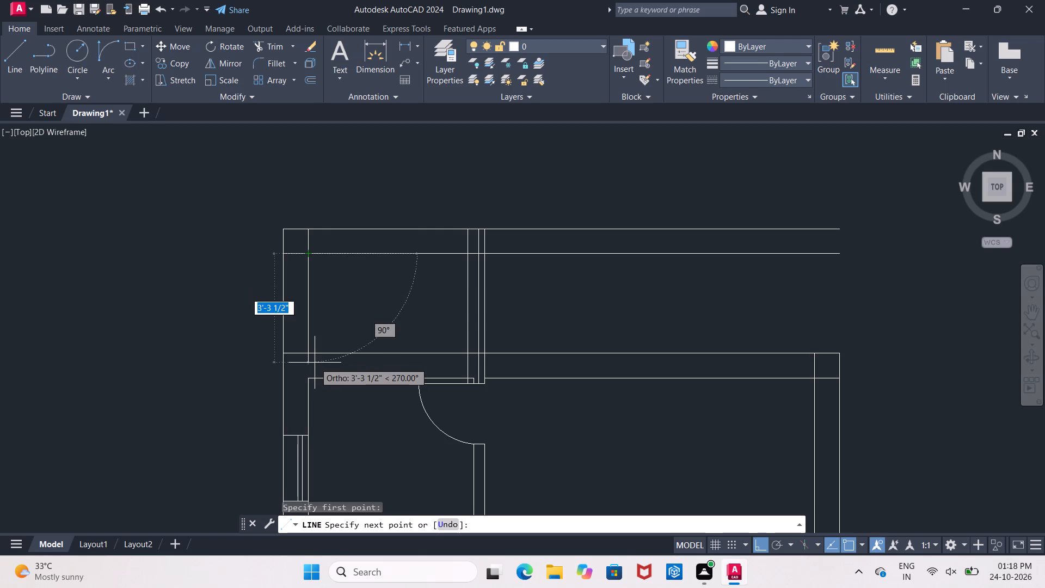
click(315, 363)
key(Escape)
Trim the left wall's new inner line where it overshoots the outer line of the existing top wall.
key(t)
text(rc)
key(c)
key(BackSpace)
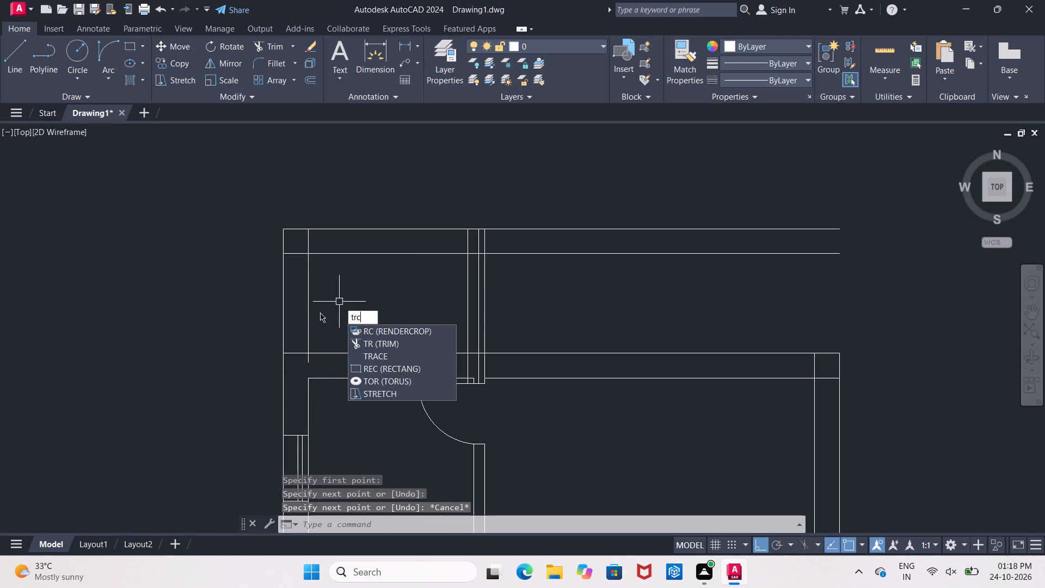
key(BackSpace)
key(space)
key(space)
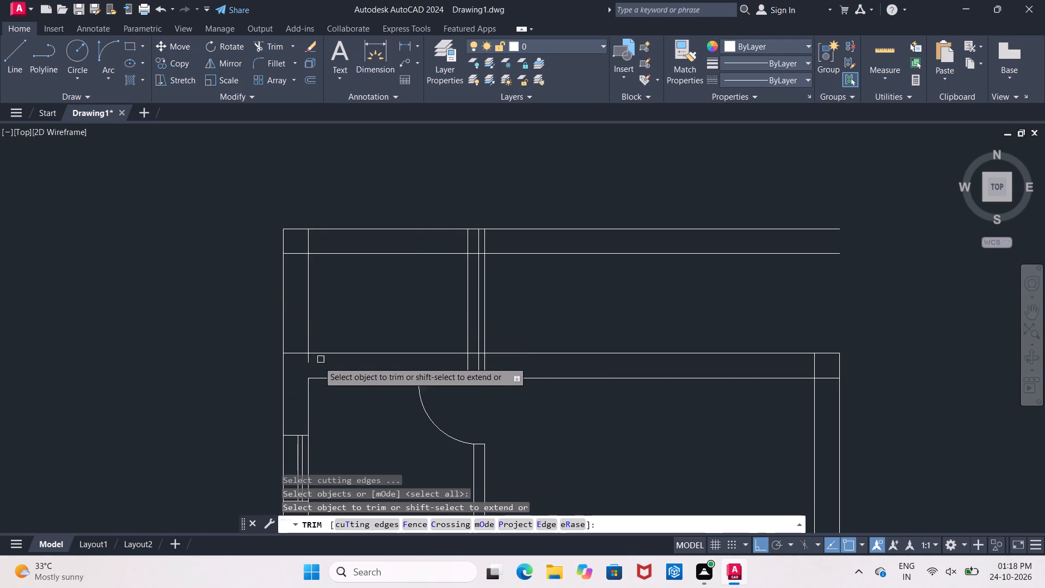
click(309, 359)
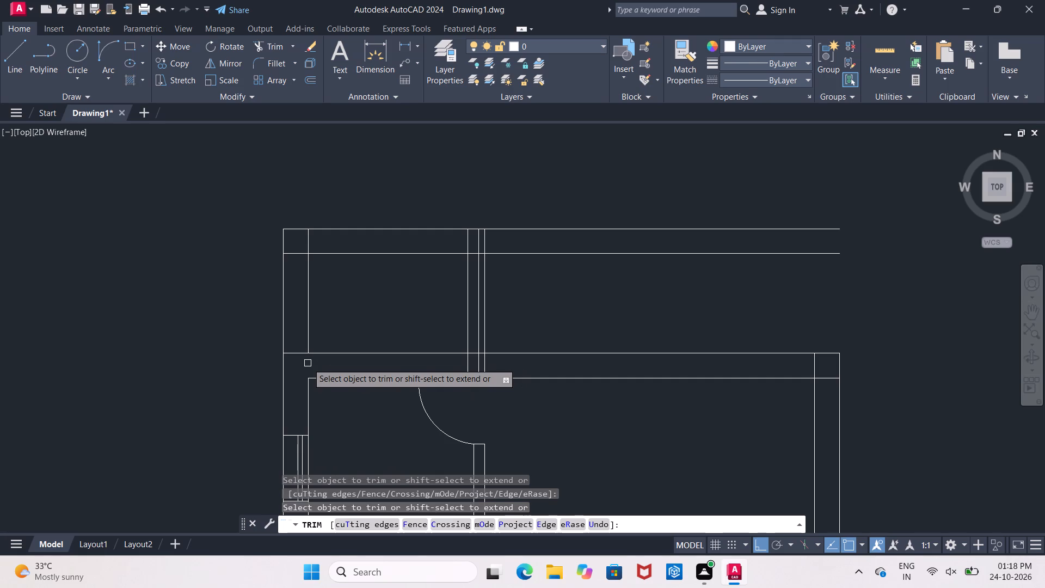
middle_drag(376, 282, 331, 328)
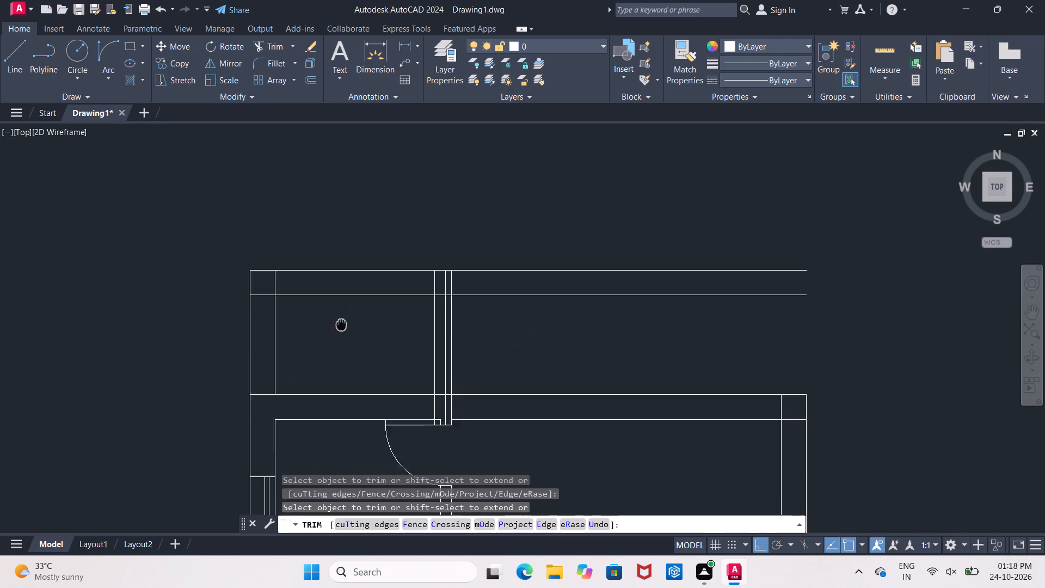
middle_drag(331, 328, 93, 234)
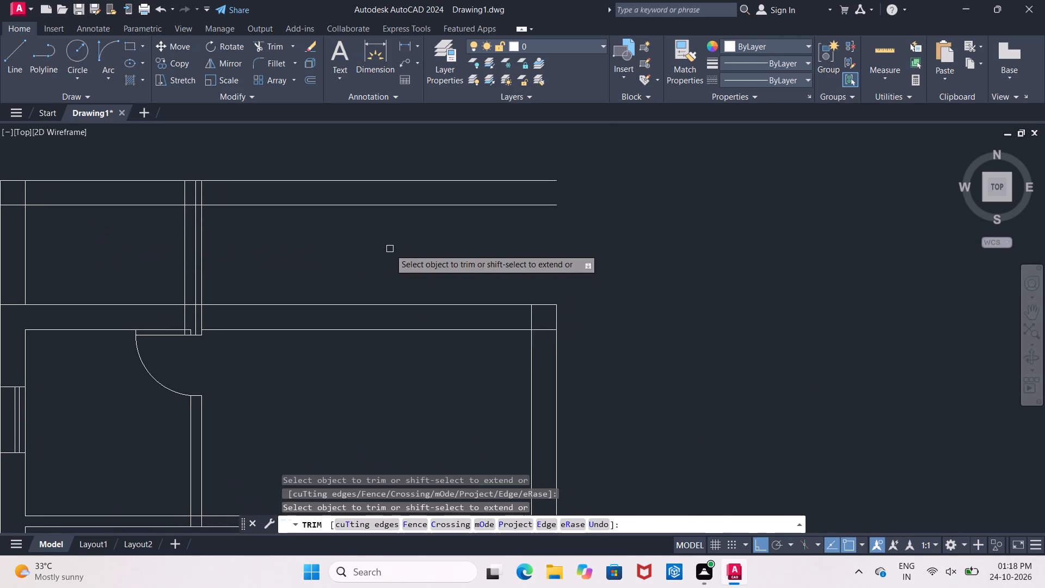
key(Escape)
Extend the right wall's inner line up to the new upper wall's inner line and its outer line to the uppermost line.
text(ex)
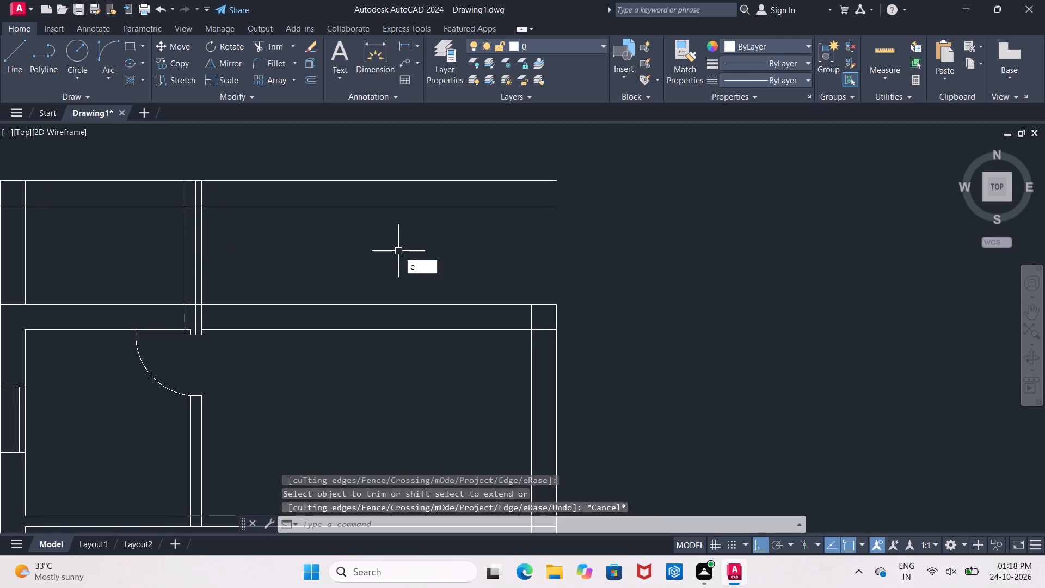
key(space)
key(space)
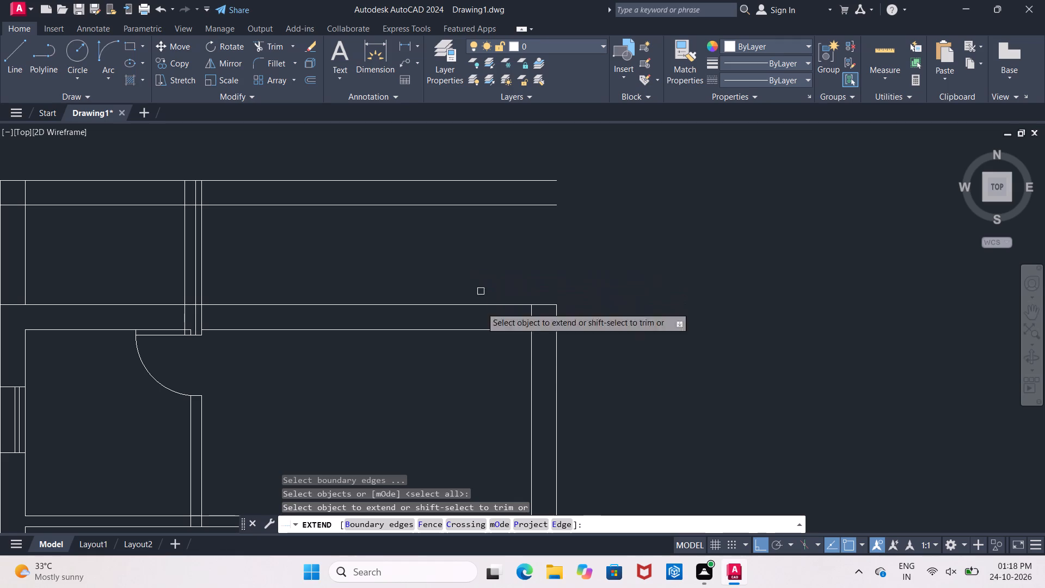
click(532, 303)
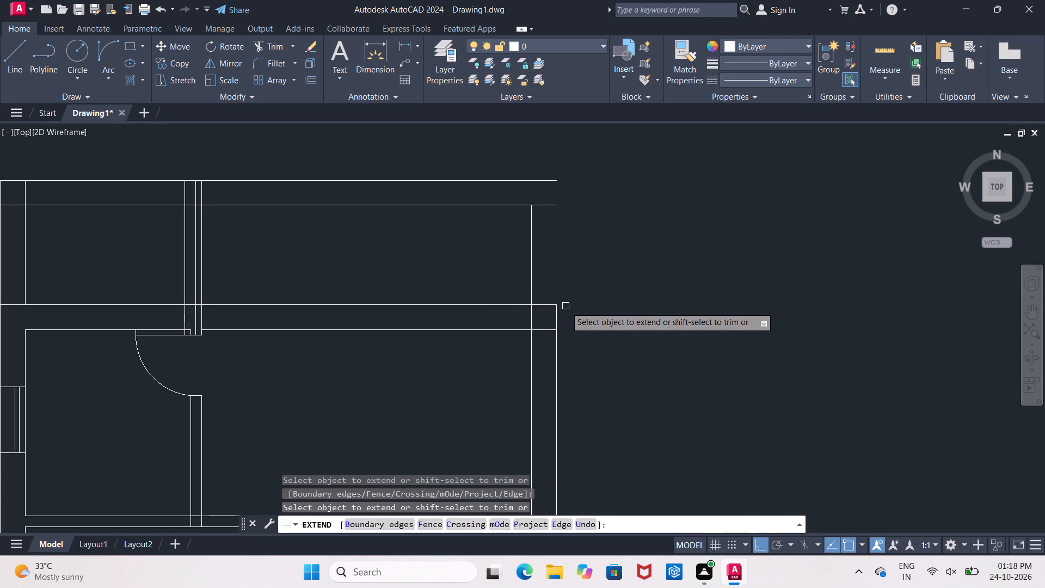
click(555, 320)
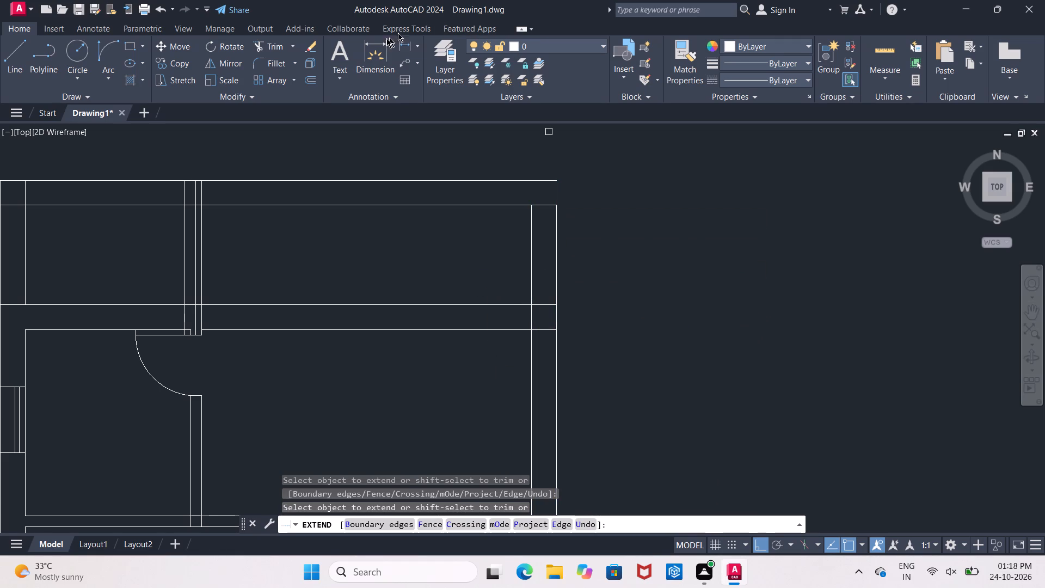
click(554, 234)
key(Escape)
Trim the new upper wall's inner line where it runs past the right wall's inner line.
text(tr)
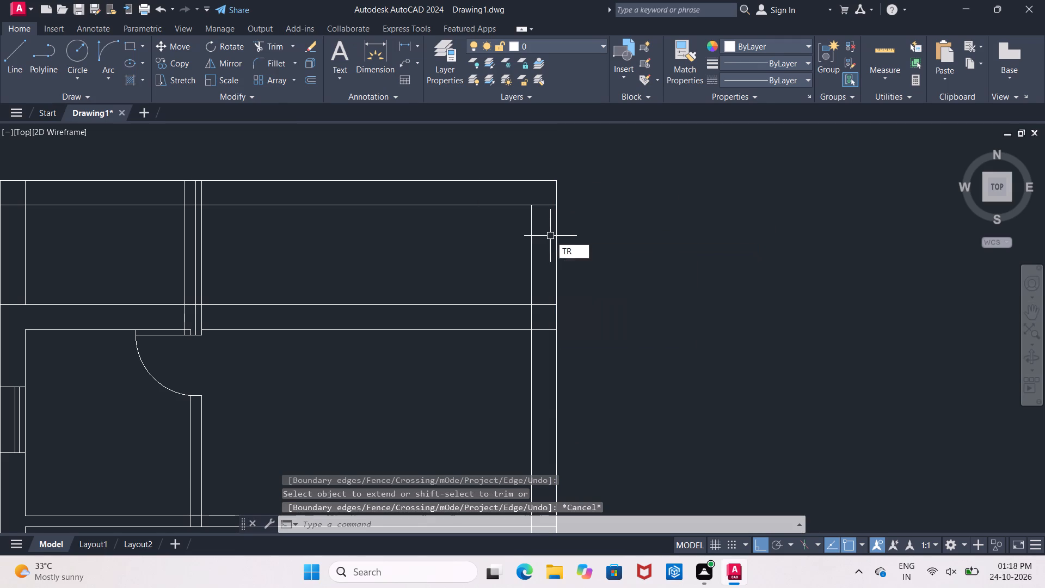
key(space)
key(space)
click(541, 204)
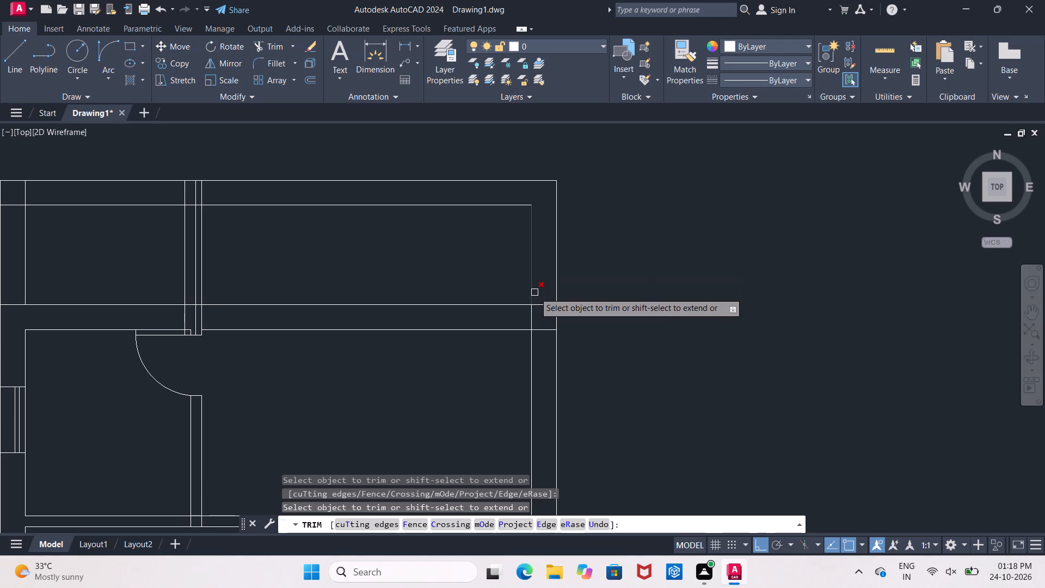
Trim both lines of the old top wall between the small room's partition and the right wall's inner line.
drag(316, 275, 309, 286)
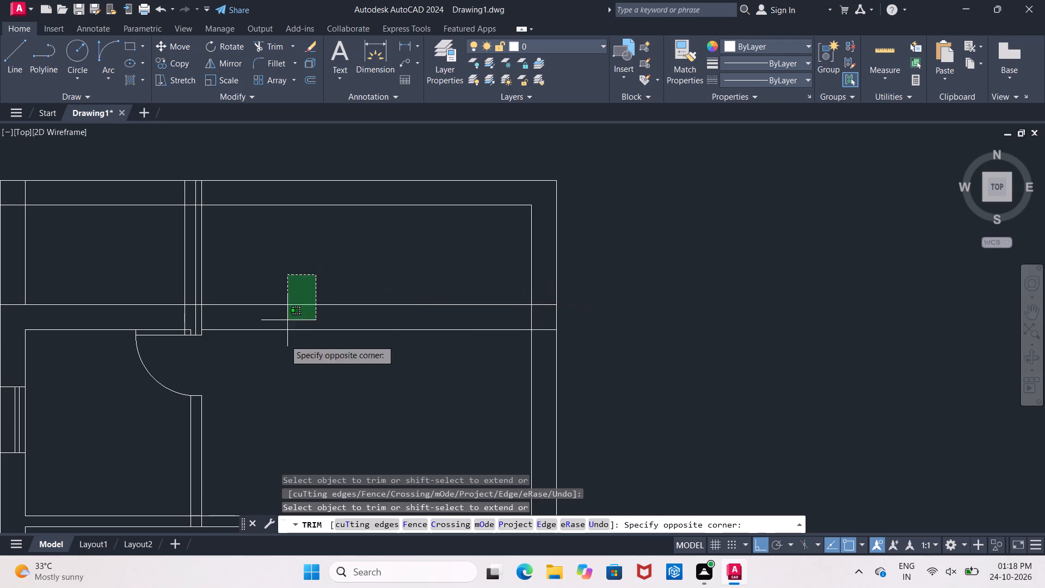
click(285, 353)
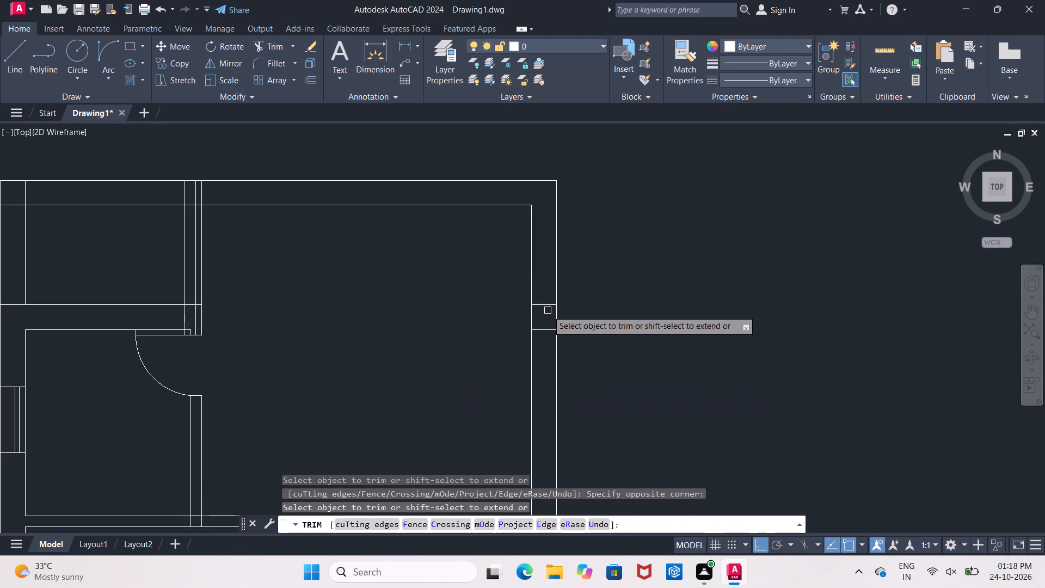
Erase the two short leftover line pieces of the old top wall inside the right wall's thickness.
key(Escape)
click(548, 310)
click(548, 301)
click(547, 309)
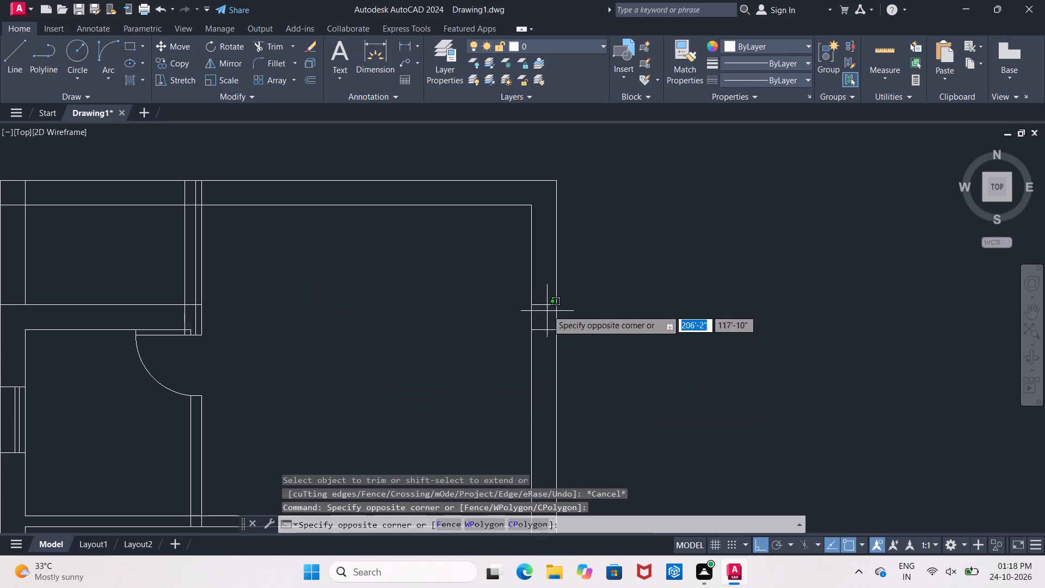
drag(548, 302, 547, 309)
drag(548, 303, 548, 309)
click(546, 330)
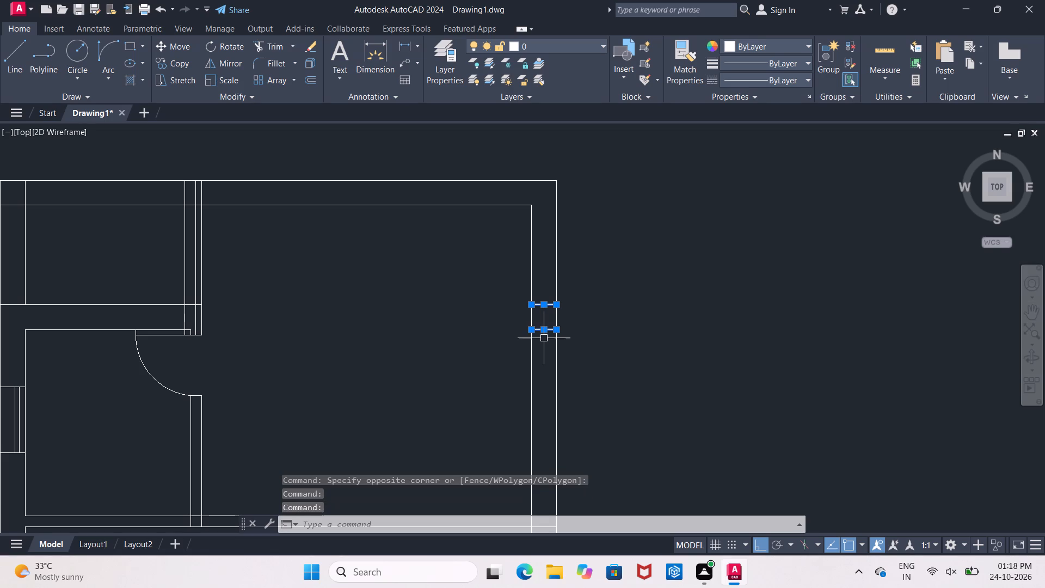
key(Delete)
Offset the outer line of the small room's right partition by 2" away from the room for a door leaf.
middle_drag(426, 382, 511, 234)
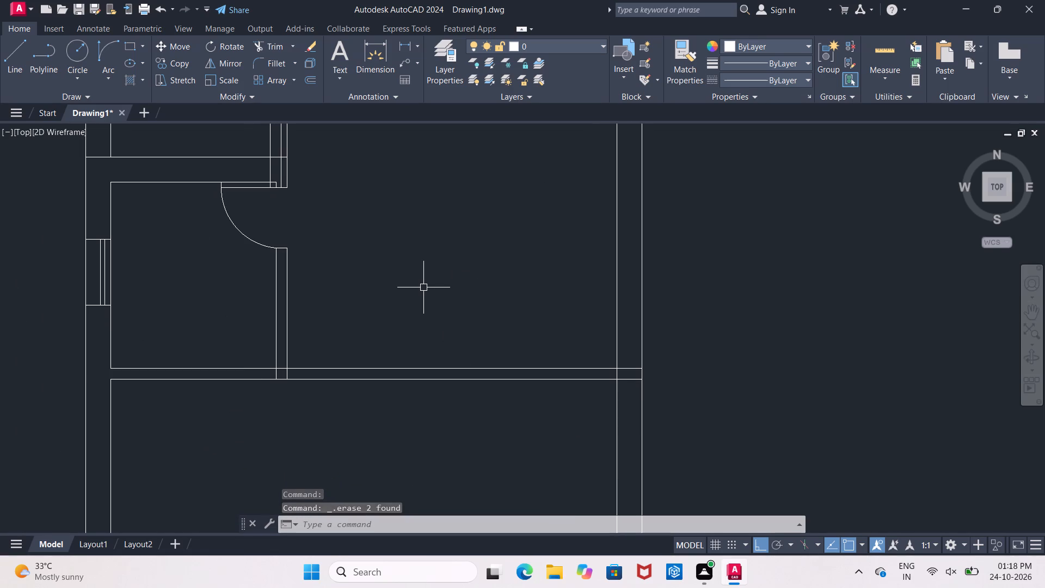
key(Escape)
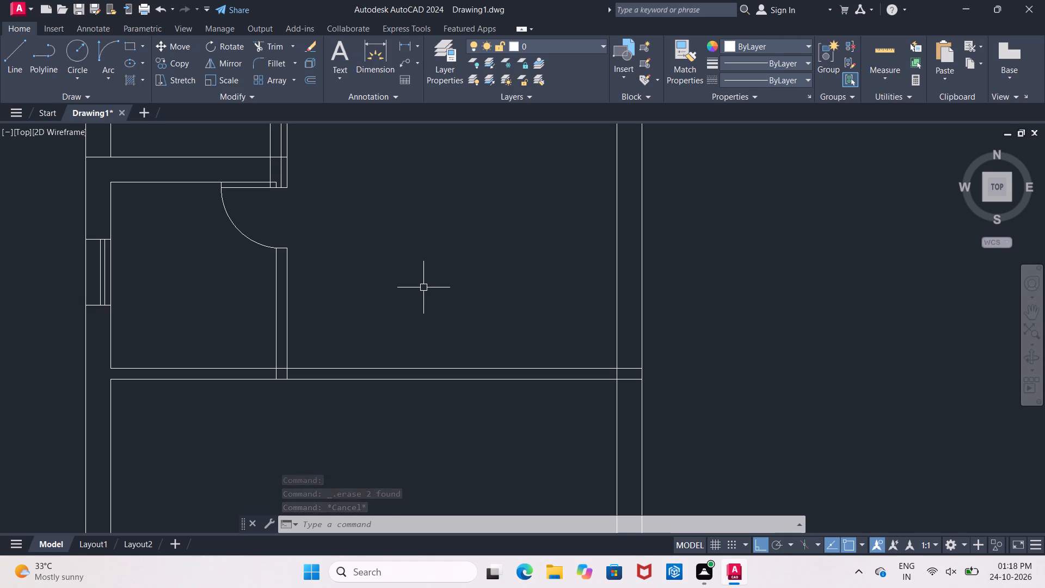
key(Escape)
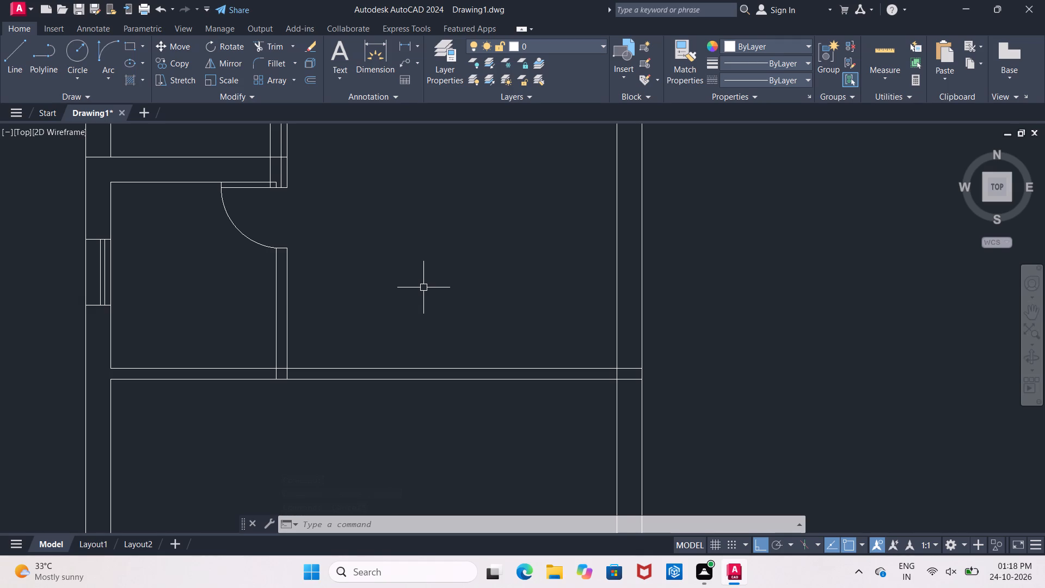
key(o)
key(Return)
key(2)
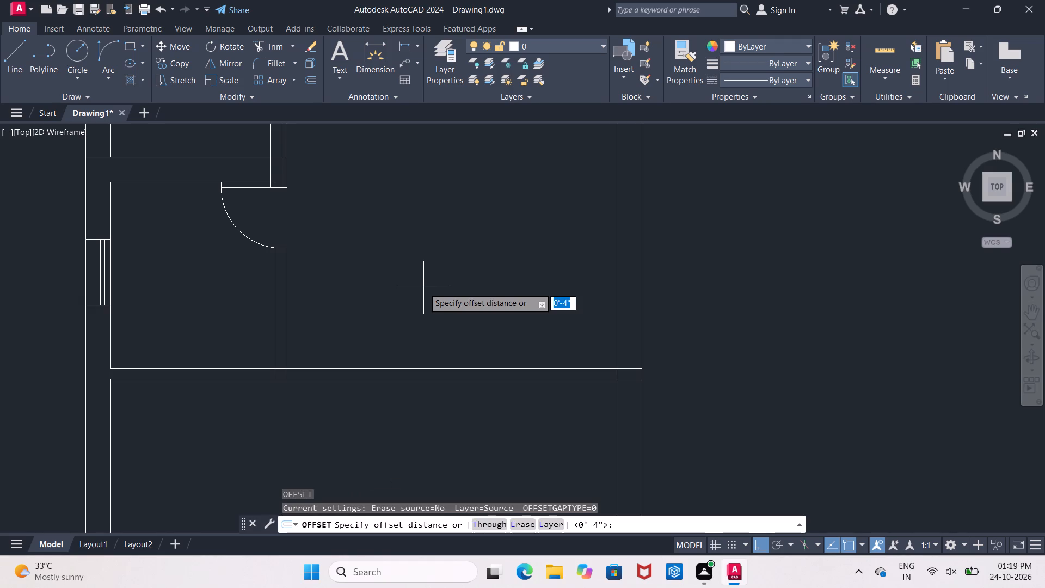
key(shift+quotedbl)
key(Return)
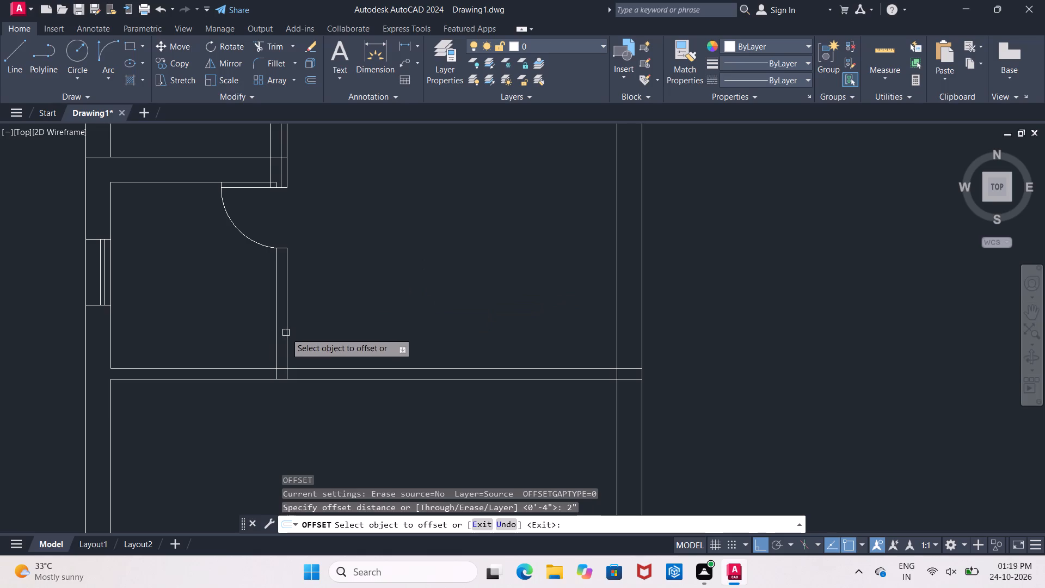
scroll(286, 333, up, 2)
middle_drag(282, 332, 275, 250)
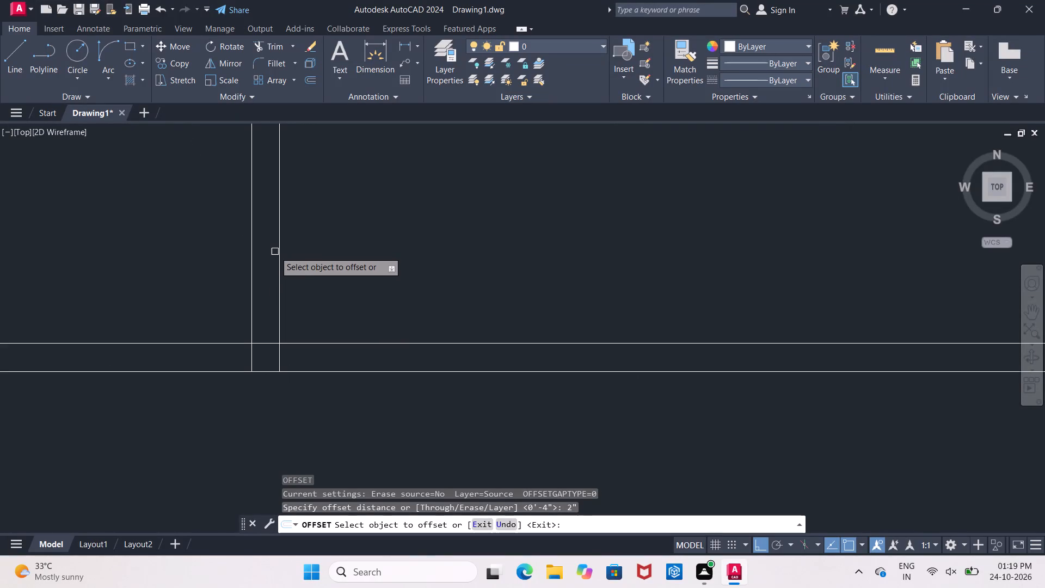
drag(279, 264, 284, 275)
click(318, 297)
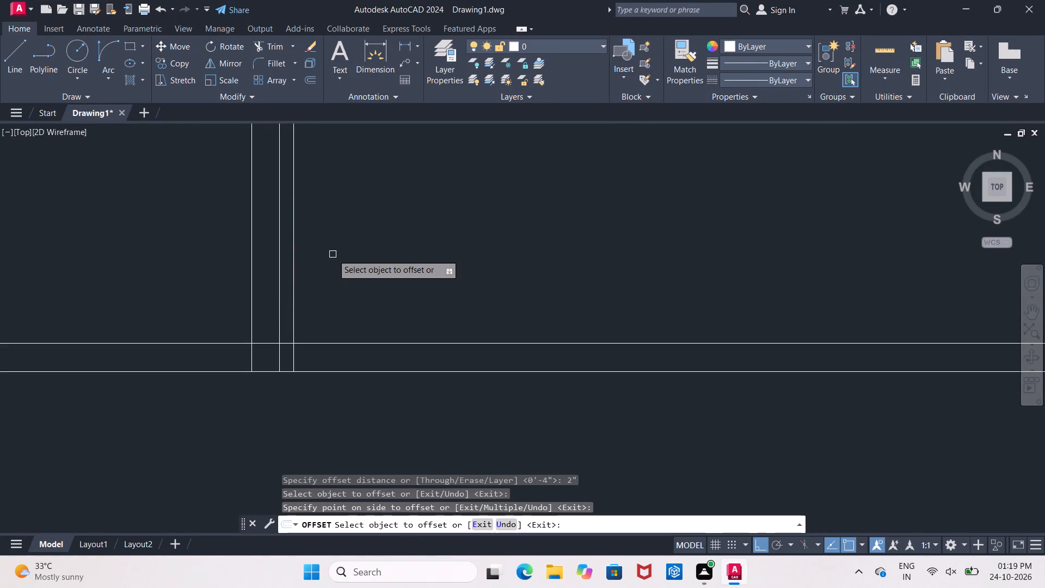
middle_click(332, 279)
key(Return)
Offset the lower line of the horizontal wall below the small room upward by 3'6".
key(Return)
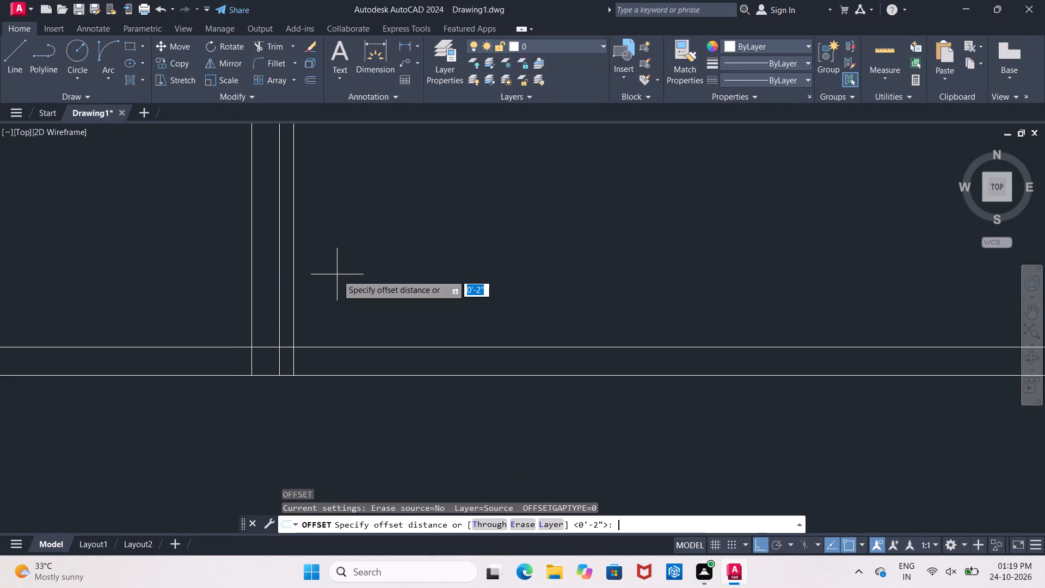
text(4')
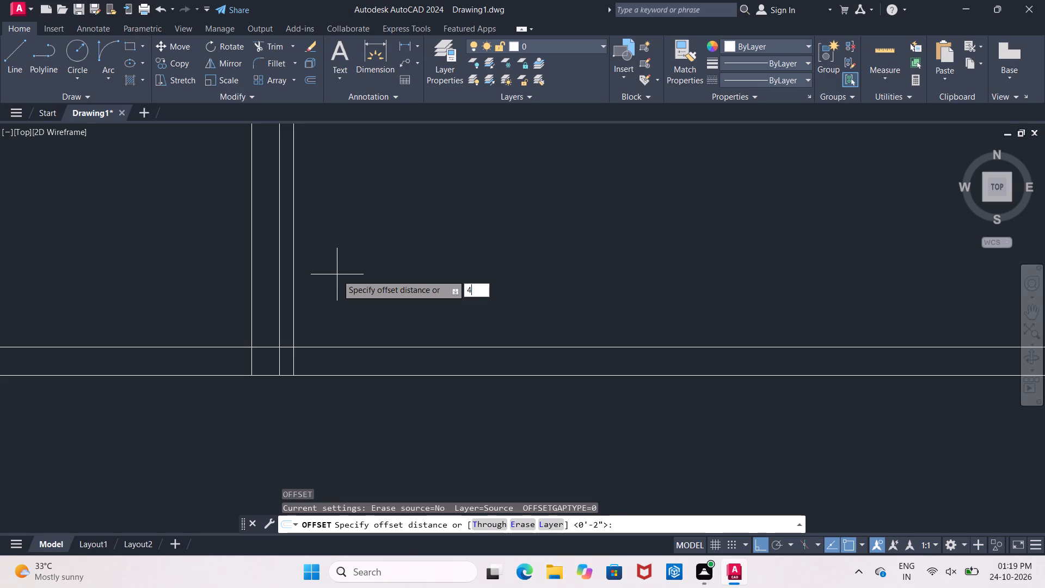
key(Return)
click(472, 376)
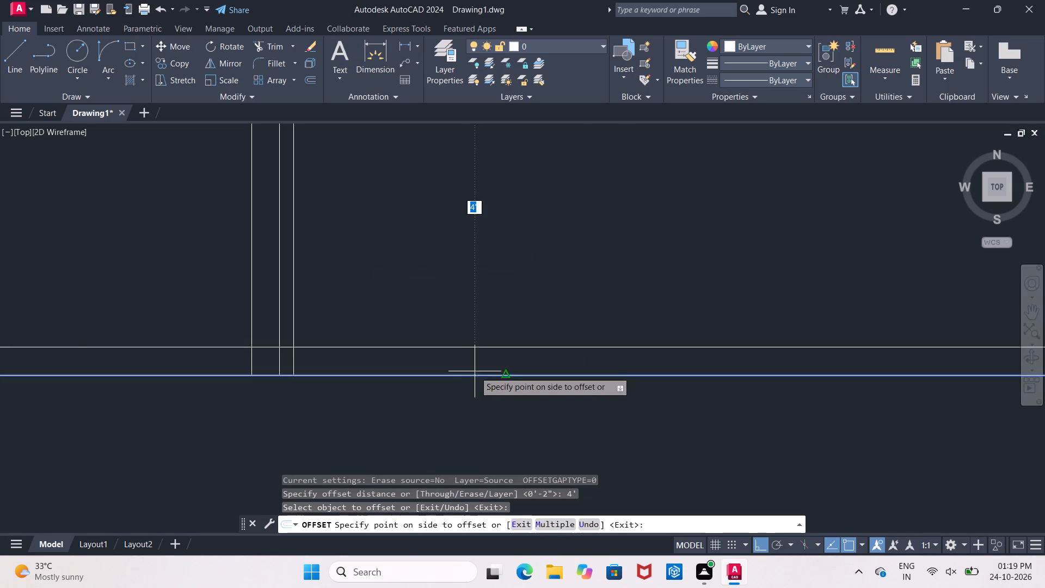
scroll(489, 276, down, 2)
middle_drag(489, 276, 453, 336)
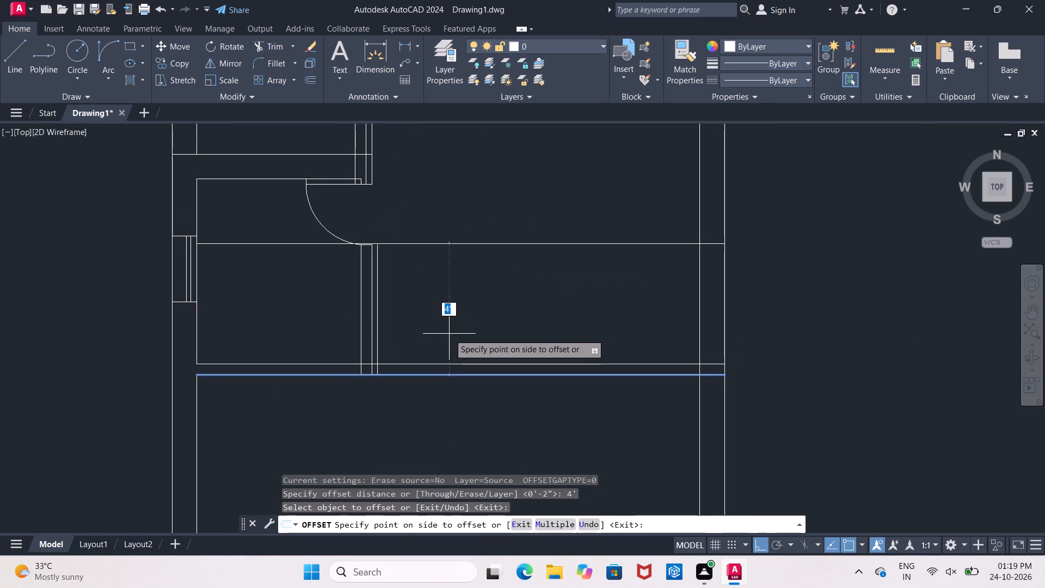
key(BackSpace)
text(3'6")
key(Return)
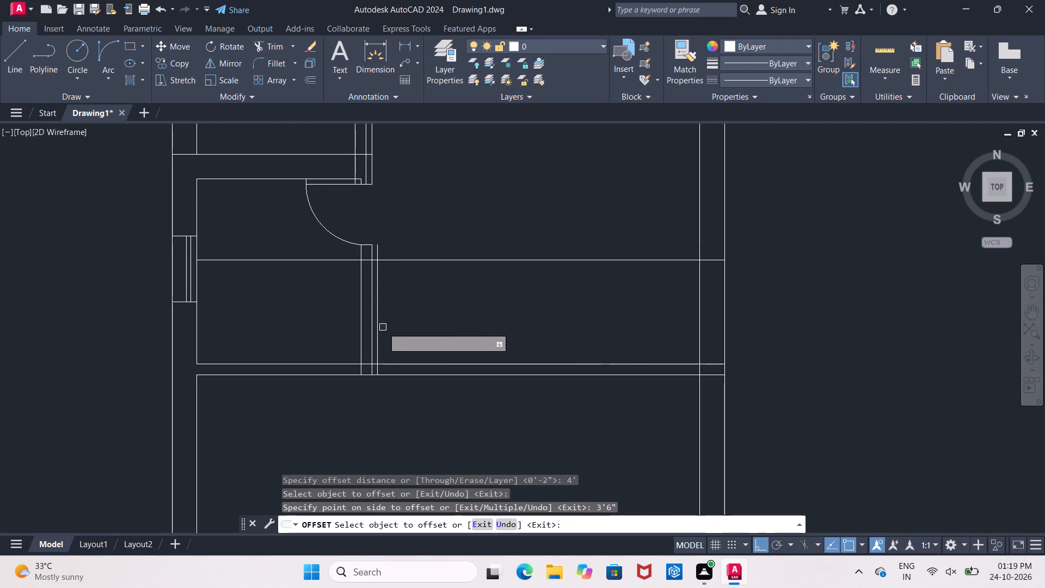
Offset the outer line of the small room's right partition by 3'6" toward the right wall to mark the door opening.
click(372, 334)
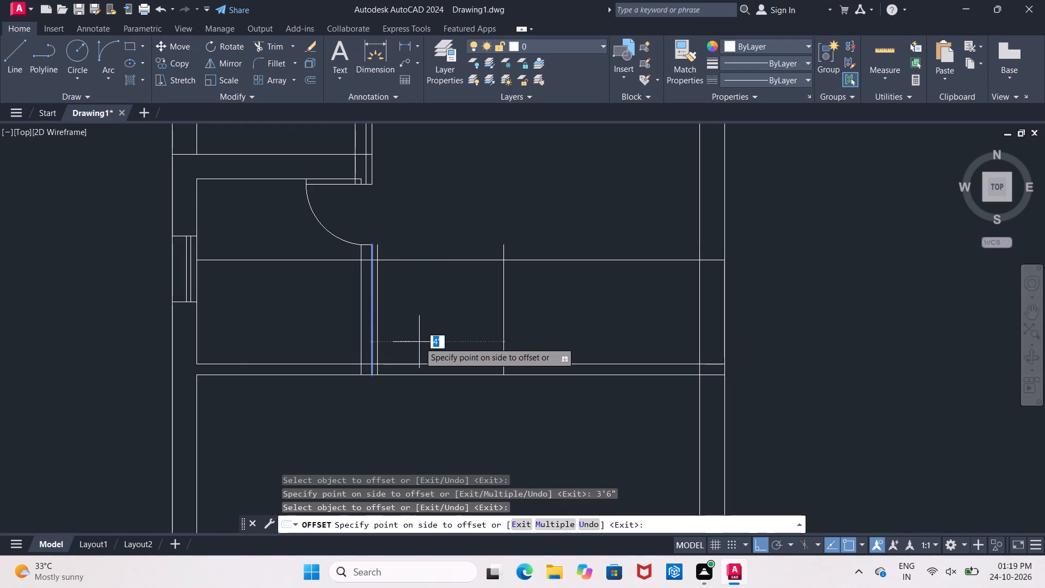
text(3'6")
key(Return)
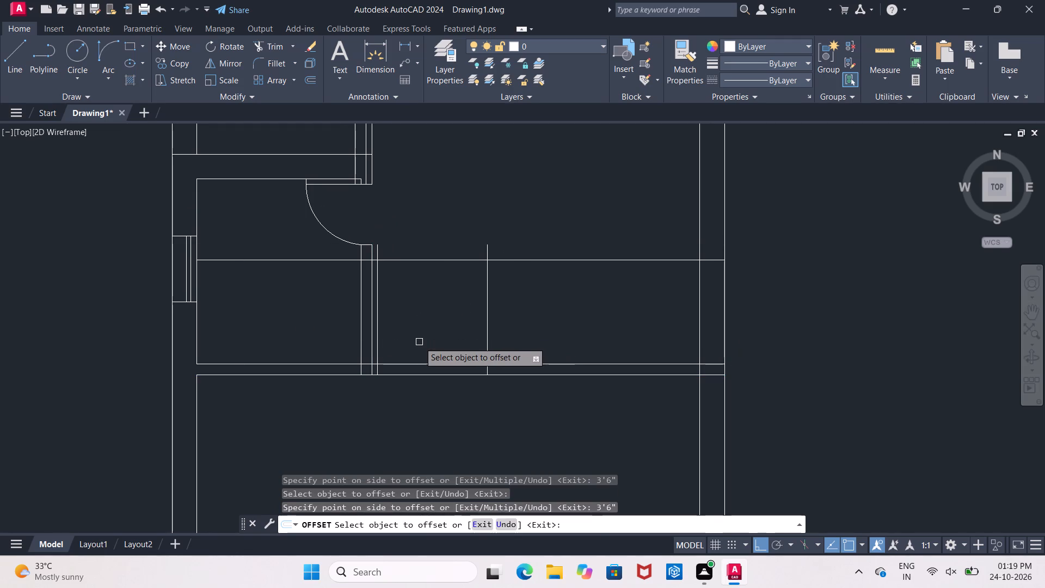
click(419, 342)
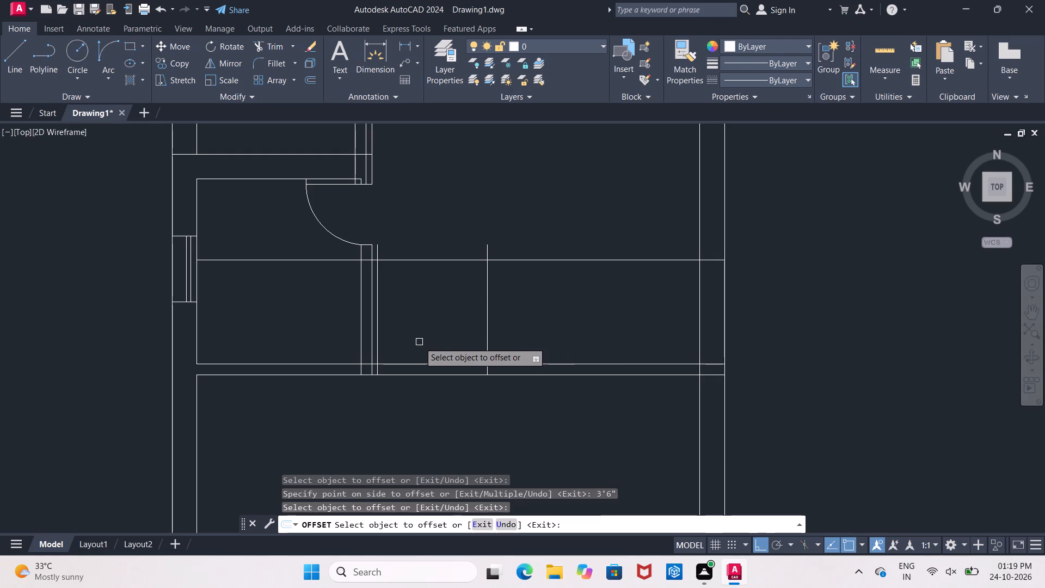
key(Escape)
Trim the door leaf line and the opening's vertical guide line where they pass above the 3'6" horizontal guide.
text(tr)
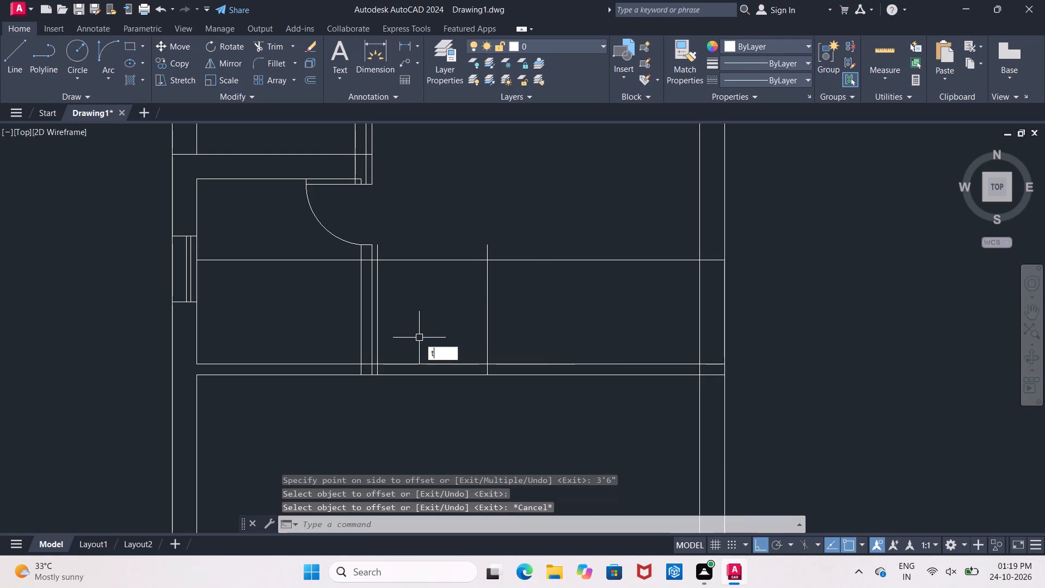
key(space)
key(space)
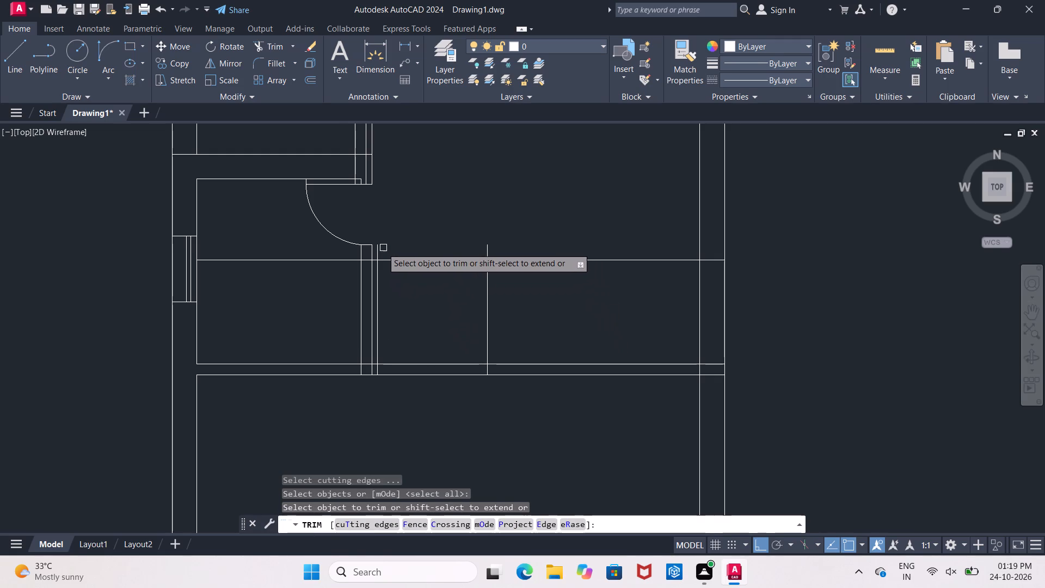
click(378, 249)
click(485, 249)
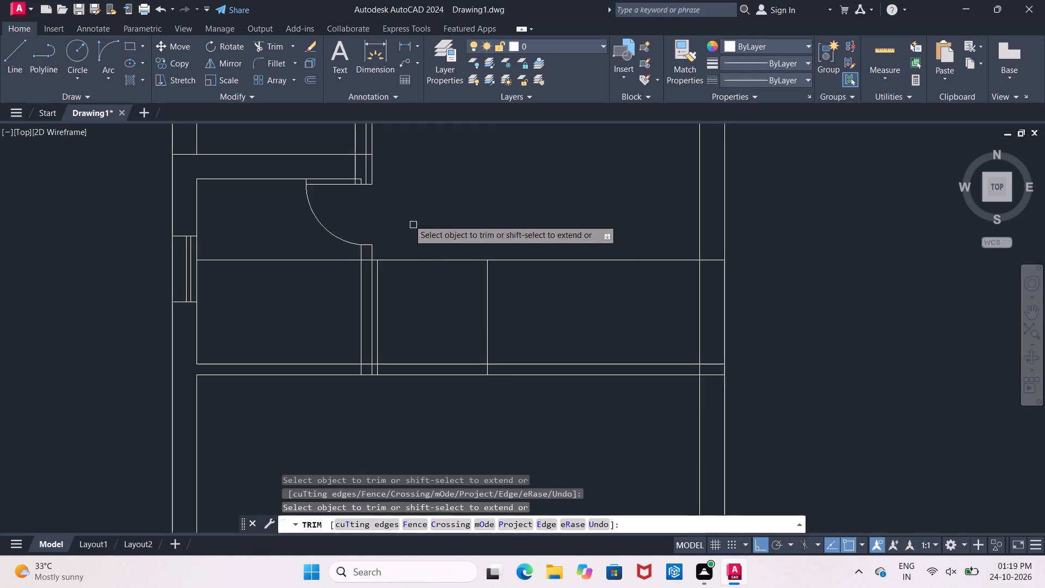
Trim the horizontal guide and both wall lines across the door opening, and the vertical guide above the wall.
click(423, 230)
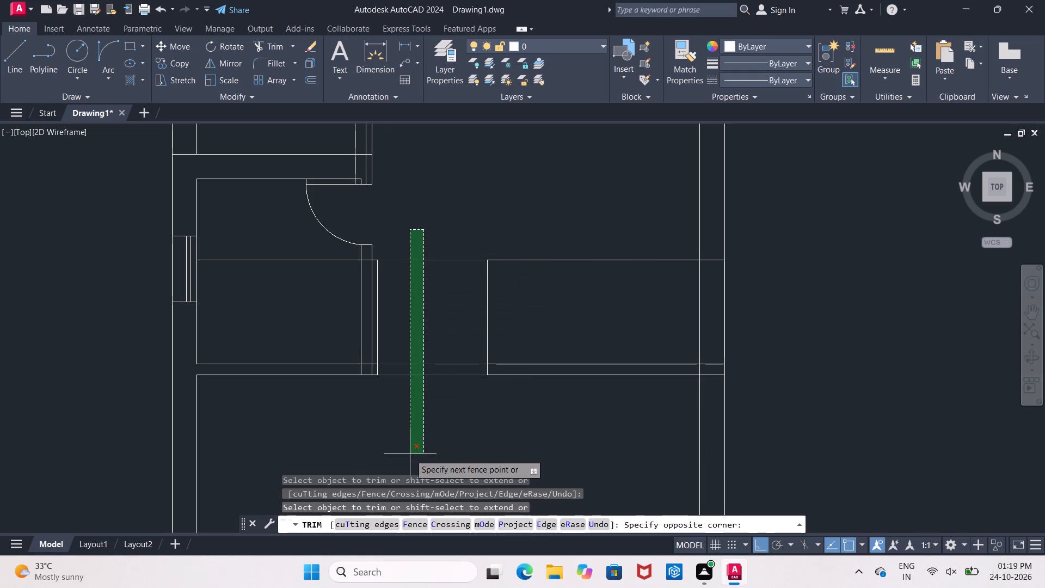
click(410, 454)
drag(419, 326, 424, 326)
click(576, 322)
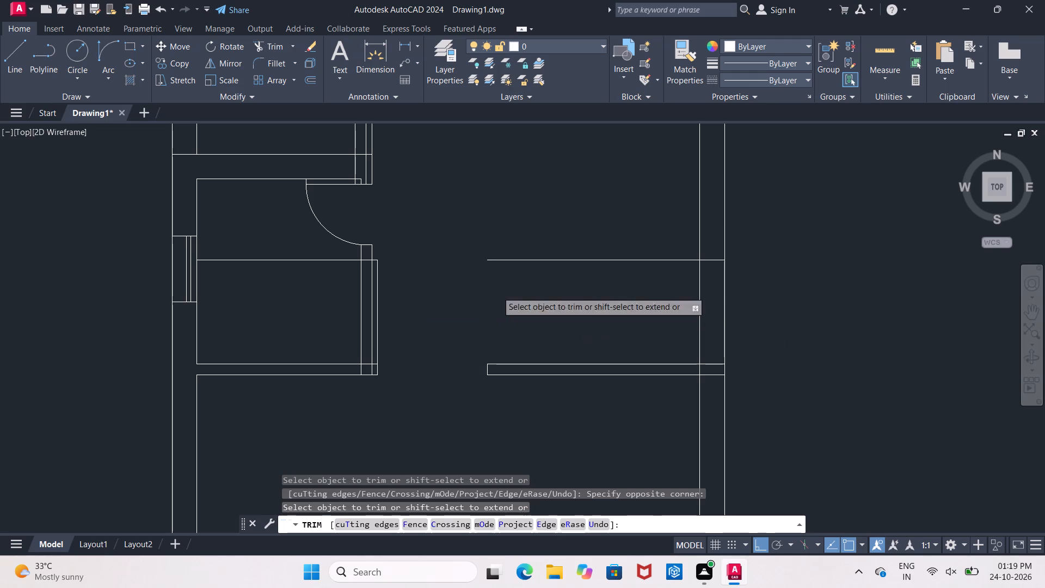
Trim the horizontal guide line across the small room and its right partition, leaving the door leaf's short end.
click(230, 261)
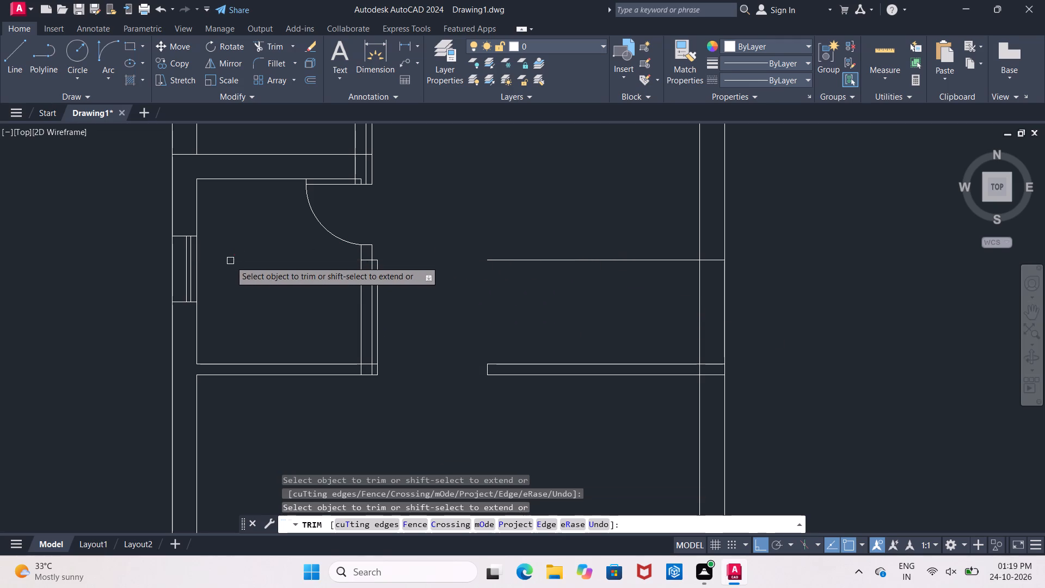
scroll(363, 259, up, 2)
click(370, 264)
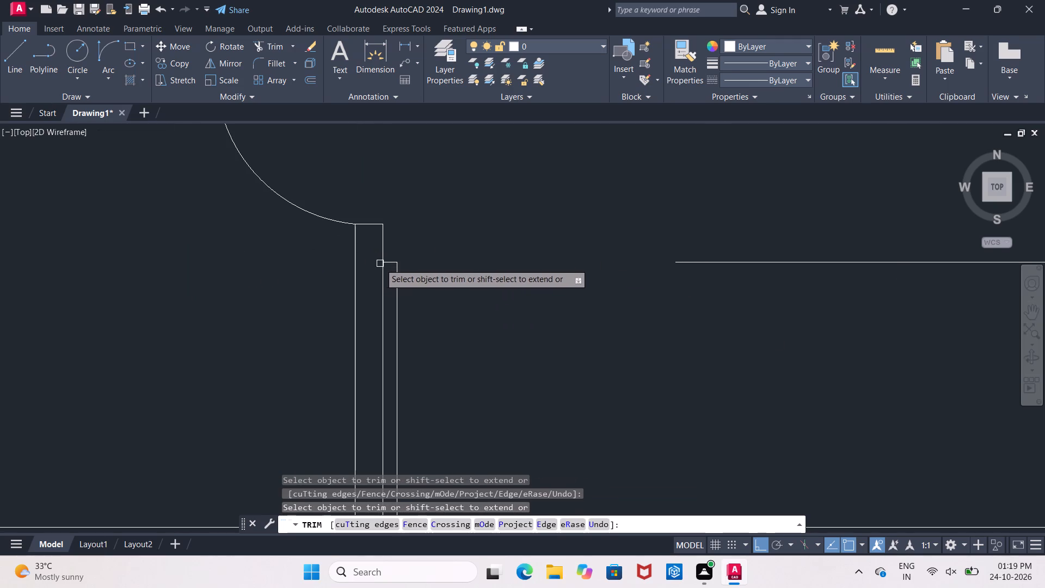
Trim the crossing partition and wall lines at the small room's lower-right corner so the junction is open.
scroll(380, 264, down, 2)
scroll(367, 457, up, 2)
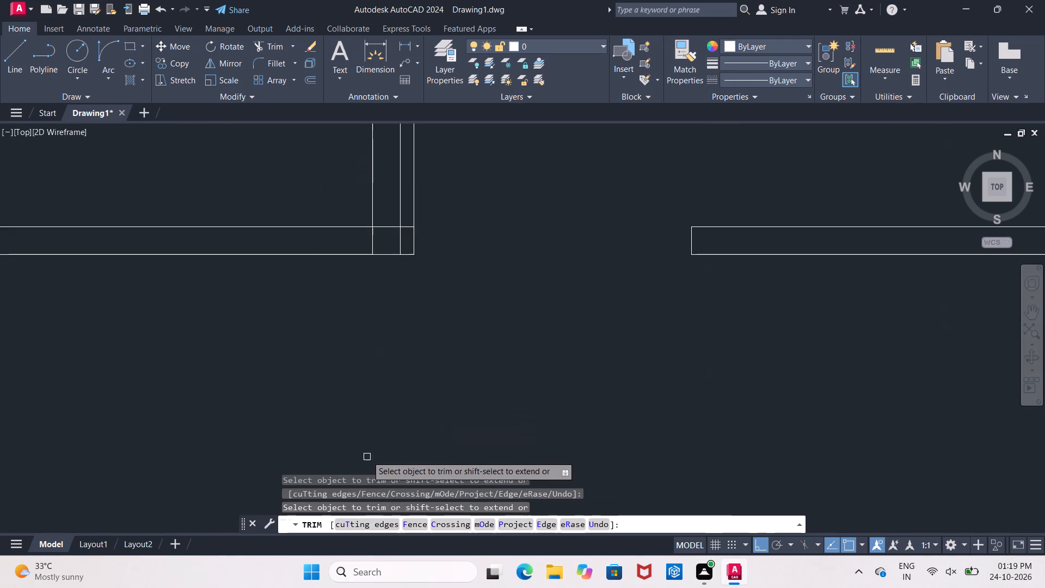
click(372, 245)
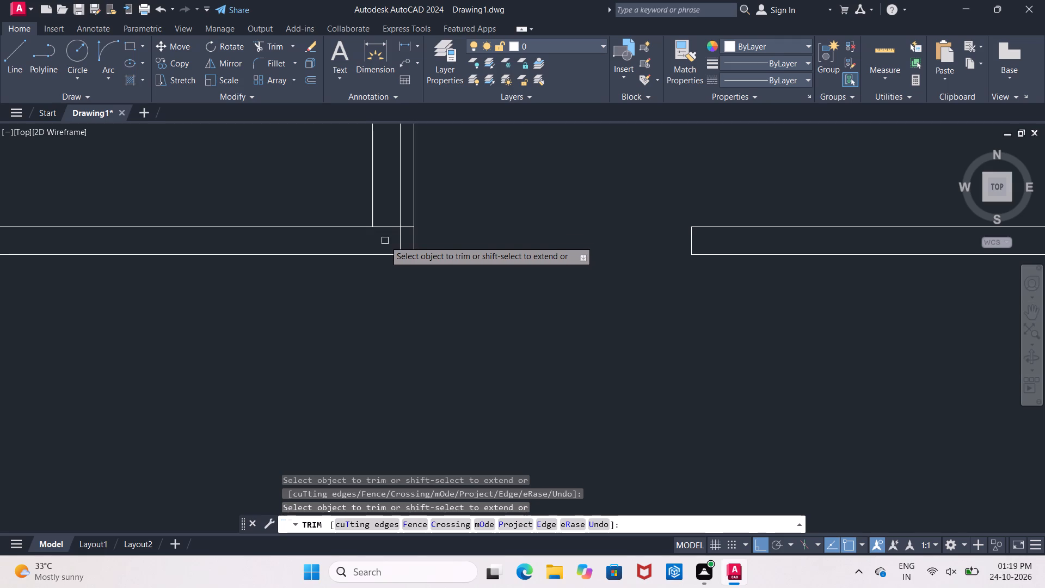
click(389, 227)
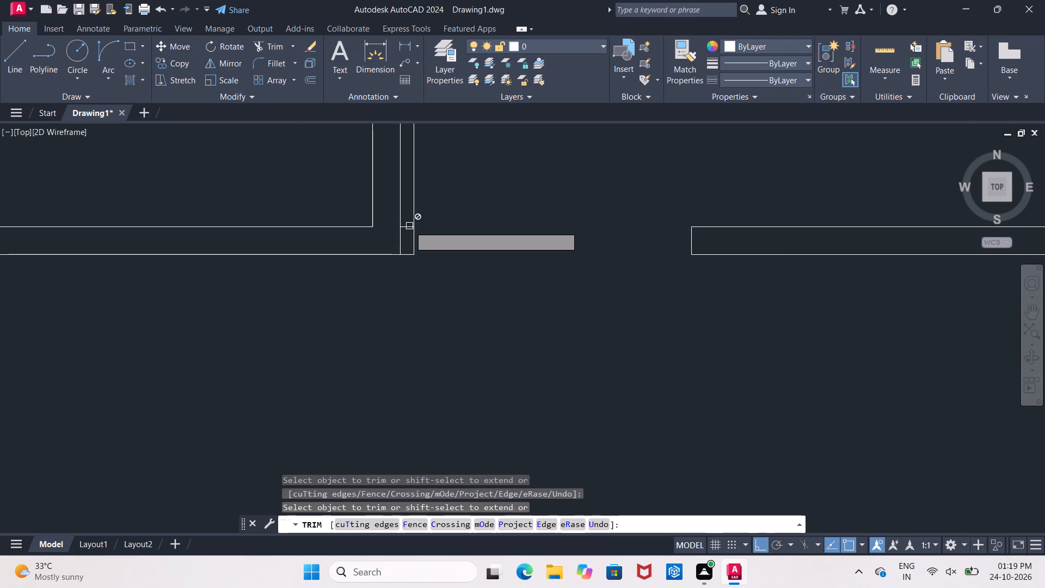
Erase the short horizontal stub across the door leaf at the small room's lower-right corner.
scroll(423, 258, down, 3)
middle_drag(518, 244, 502, 269)
scroll(390, 280, up, 2)
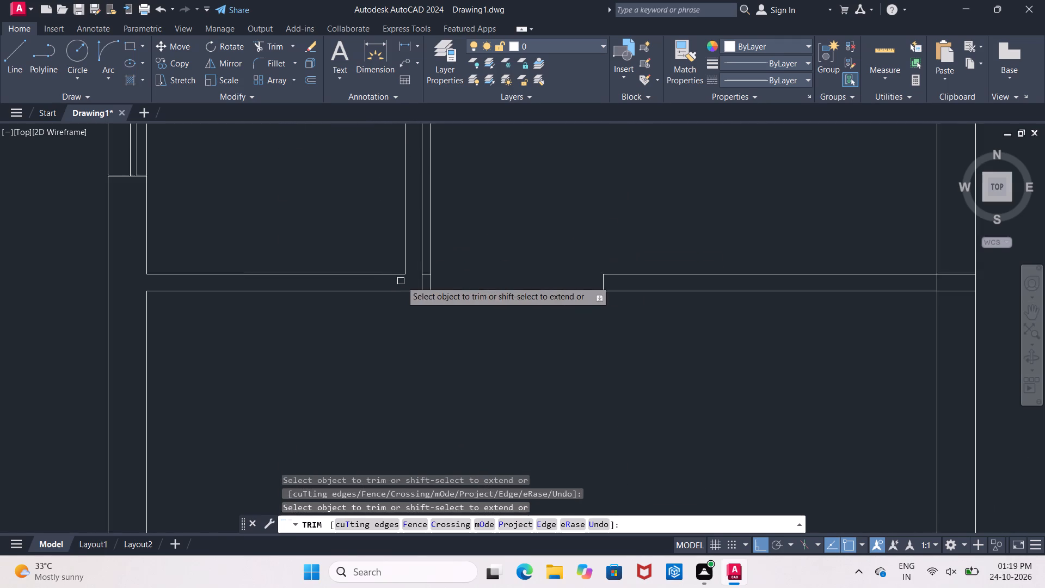
scroll(401, 281, up, 2)
key(Escape)
click(464, 263)
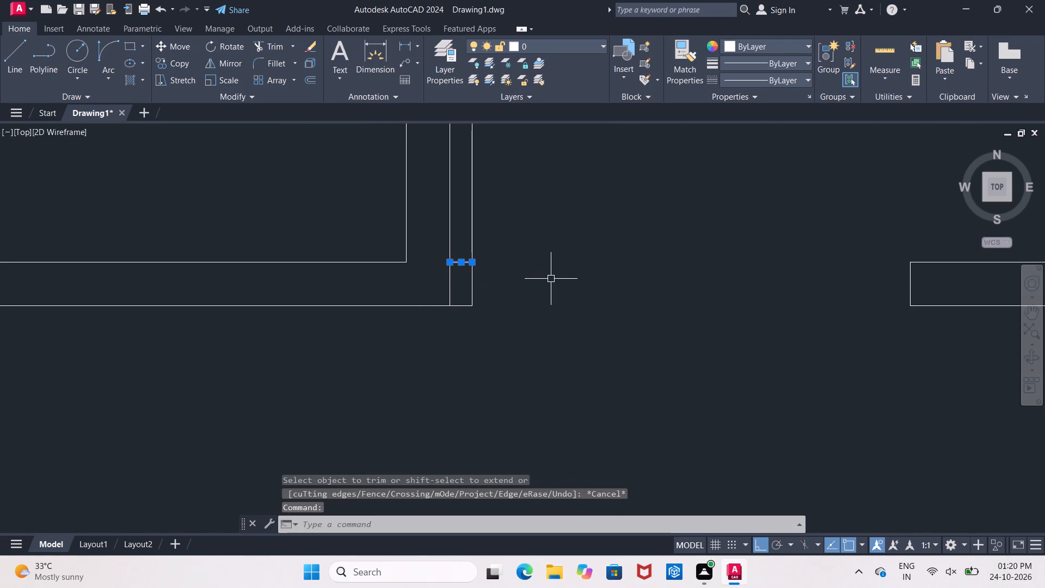
key(Delete)
Erase the remaining horizontal guide line between the door opening and the right wall.
scroll(551, 279, down, 4)
middle_drag(567, 273, 525, 304)
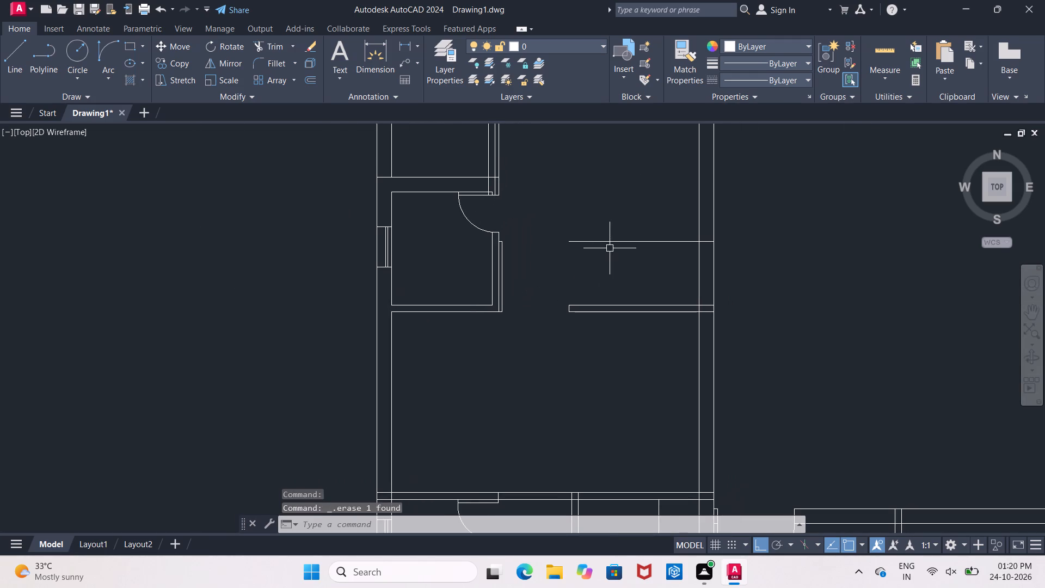
click(608, 242)
key(Delete)
Draw the door swing arc from the horizontal partition's open end to the top of the door leaf beside the small room.
click(106, 41)
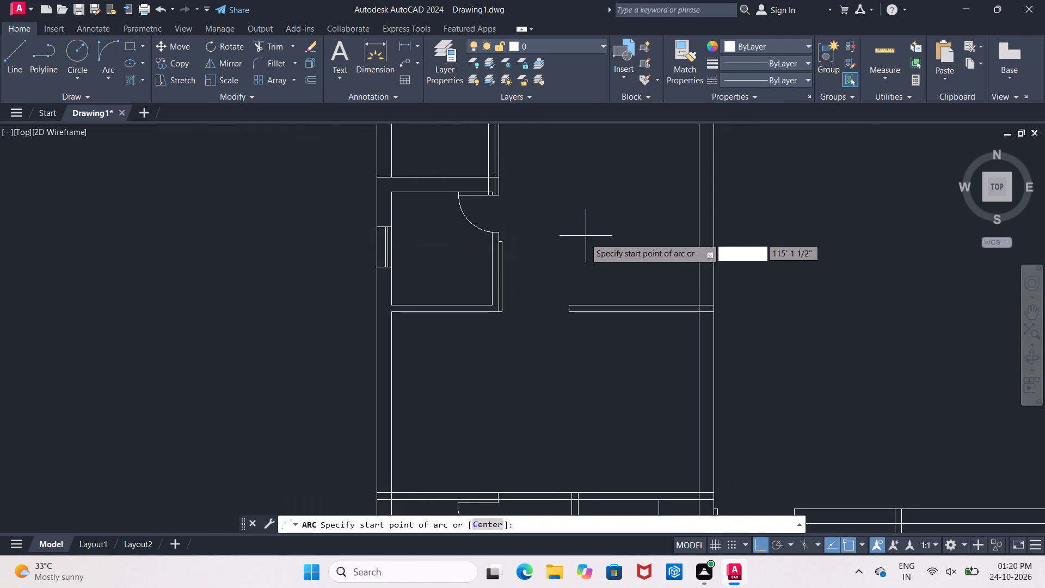
middle_drag(580, 242, 465, 244)
scroll(442, 261, up, 1)
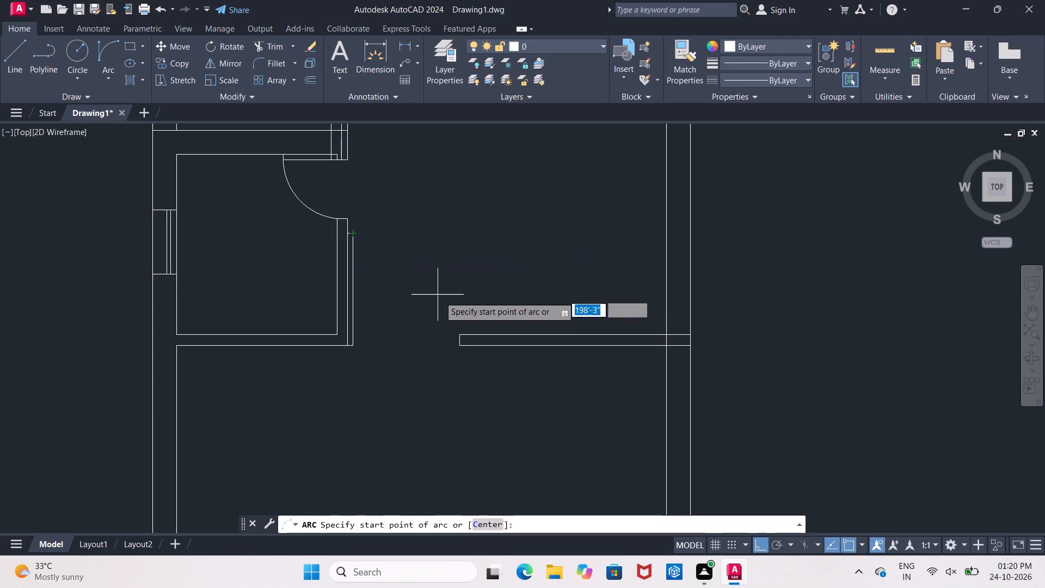
click(460, 331)
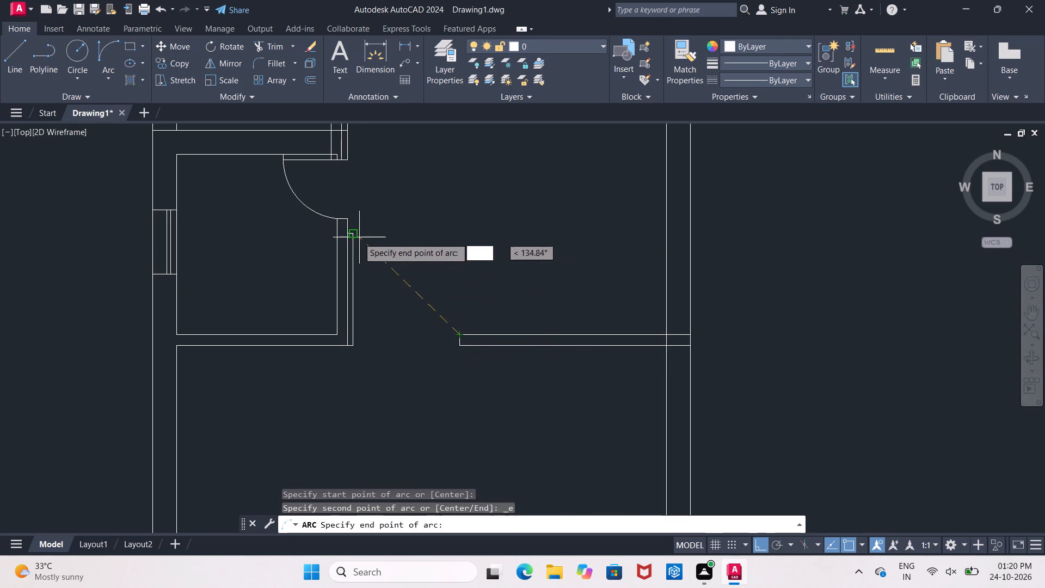
click(355, 237)
click(441, 241)
scroll(483, 256, down, 1)
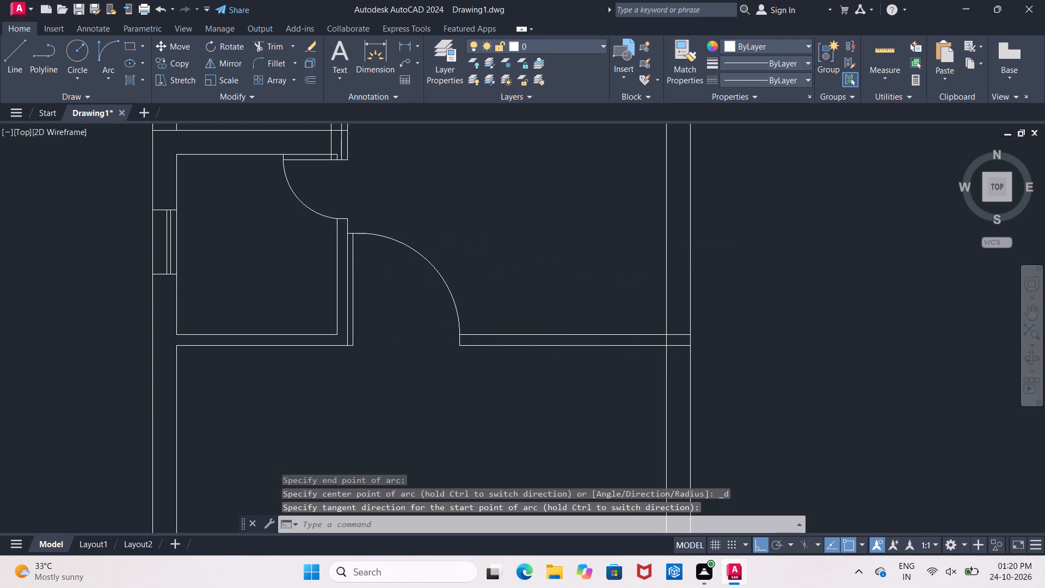
middle_drag(483, 256, 424, 235)
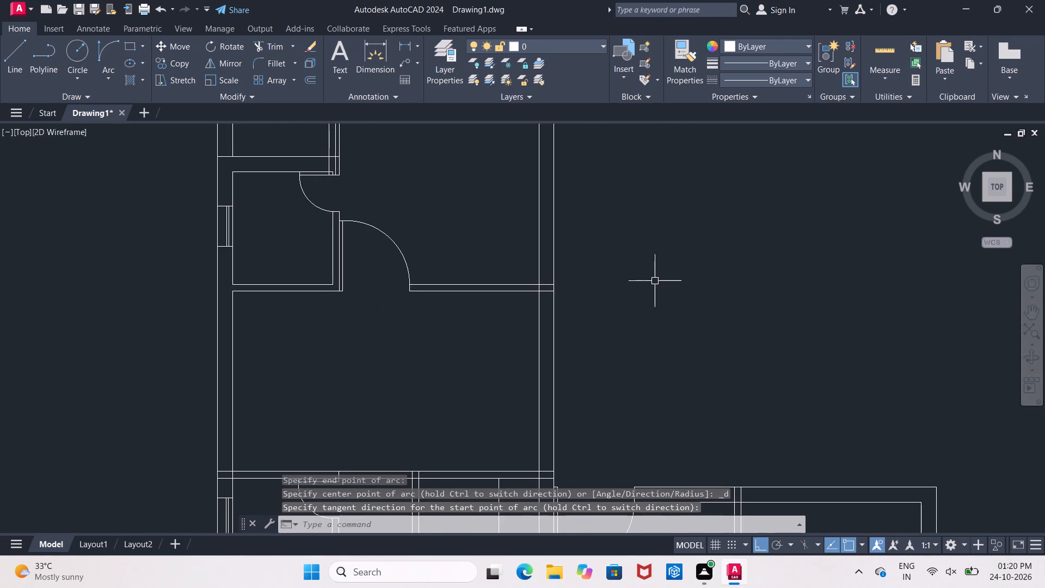
key(Escape)
Trim the crossing lines where the partition with the new door meets the right exterior wall, leaving the junction open.
text(tr)
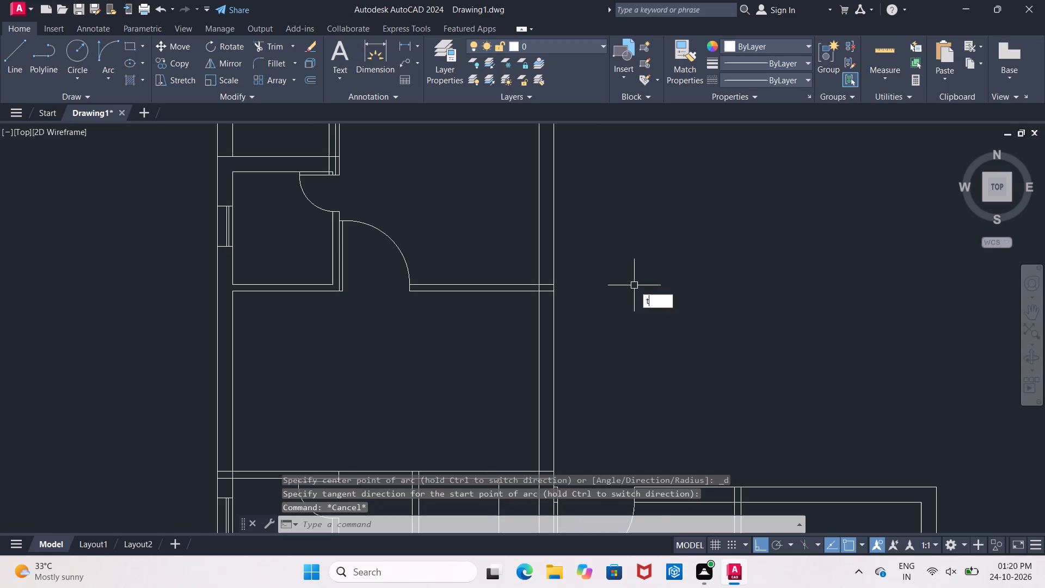
key(space)
key(space)
scroll(555, 297, up, 3)
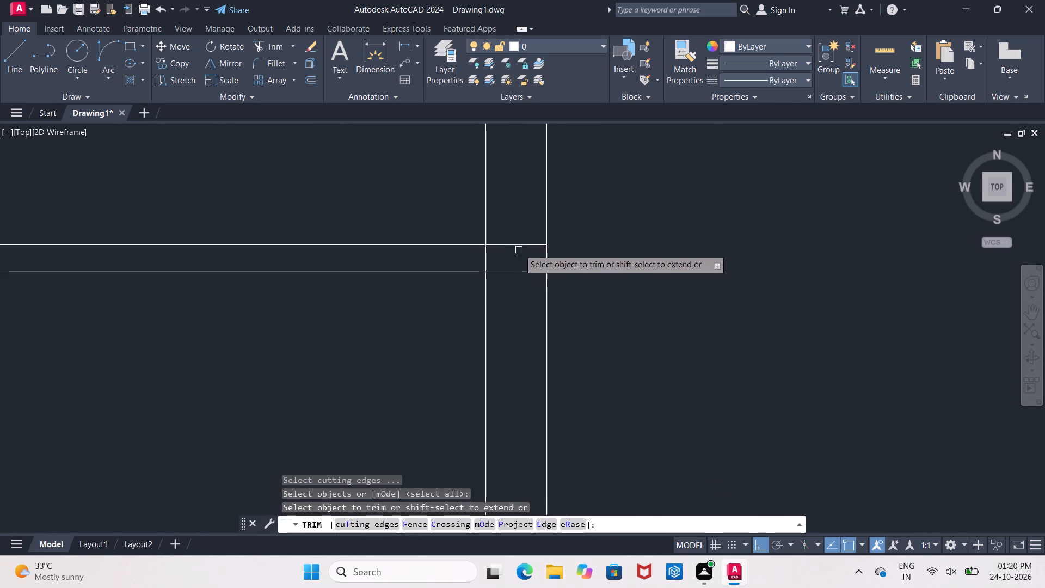
drag(512, 207, 514, 215)
click(528, 356)
click(486, 256)
scroll(528, 275, down, 5)
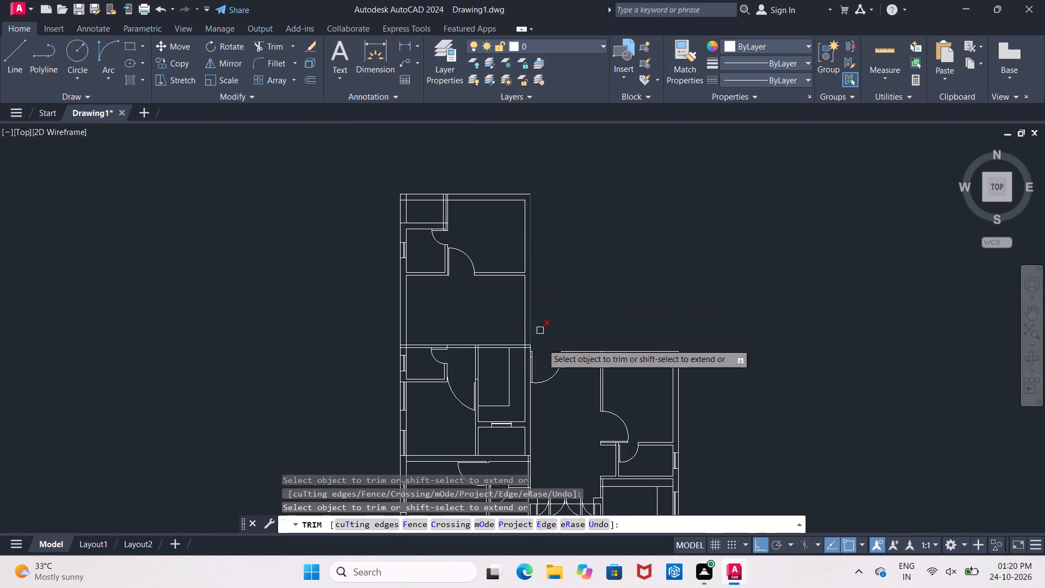
Trim the crossing lines where the large room's lower partition meets the right exterior wall, leaving the junction open.
scroll(538, 353, up, 4)
click(479, 314)
click(480, 334)
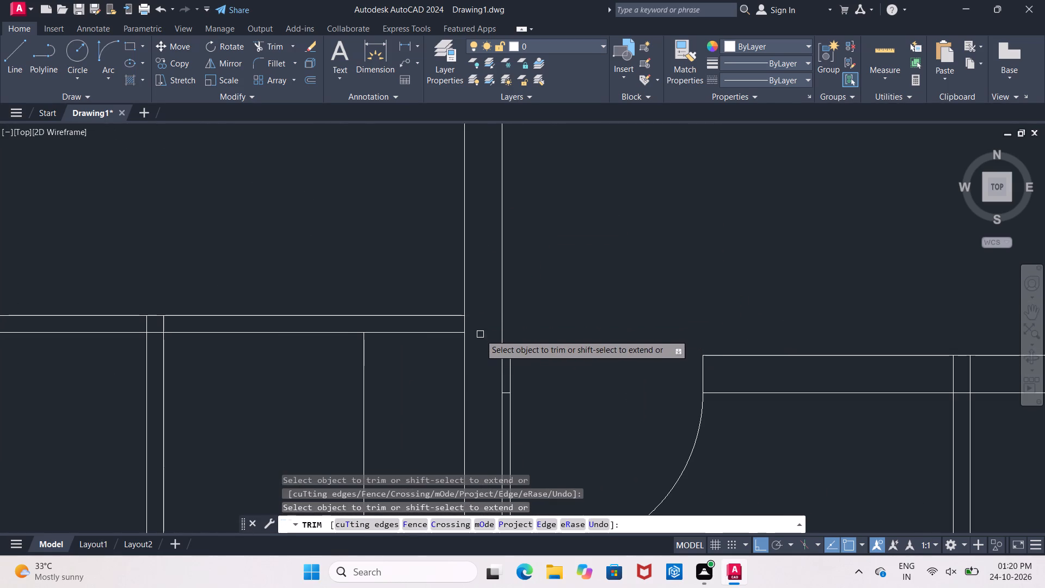
click(460, 324)
click(470, 324)
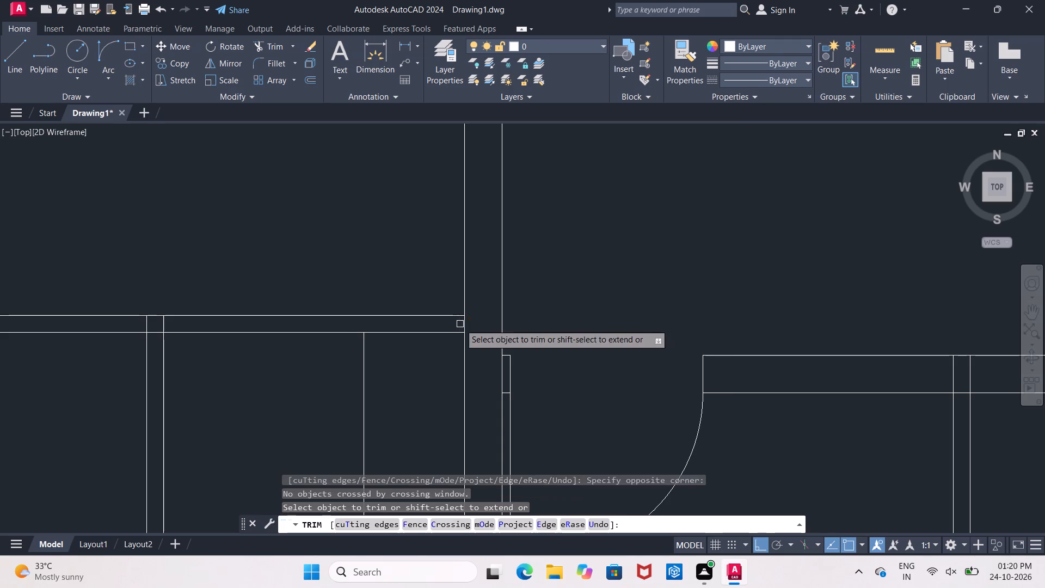
click(460, 324)
click(471, 324)
click(460, 323)
double_click(464, 324)
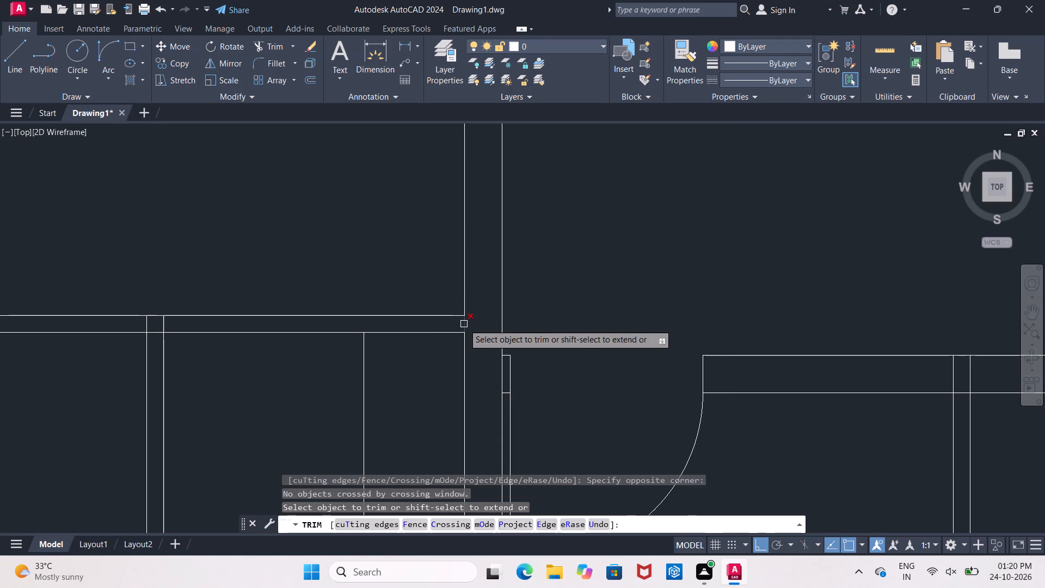
scroll(464, 324, down, 2)
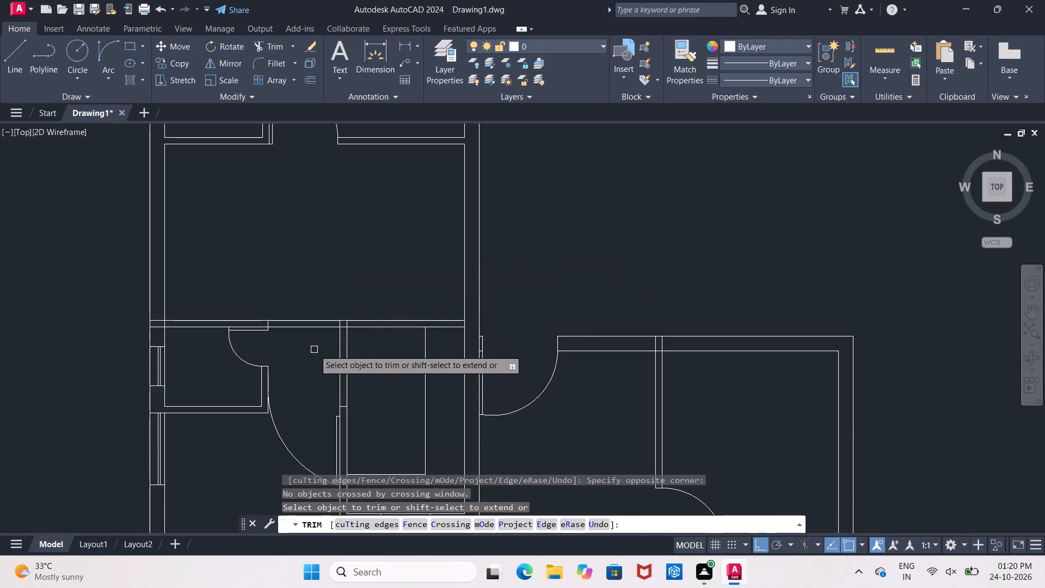
Trim the crossing lines where the large room's lower partition meets the left exterior wall, leaving the junction open.
middle_drag(348, 227, 428, 226)
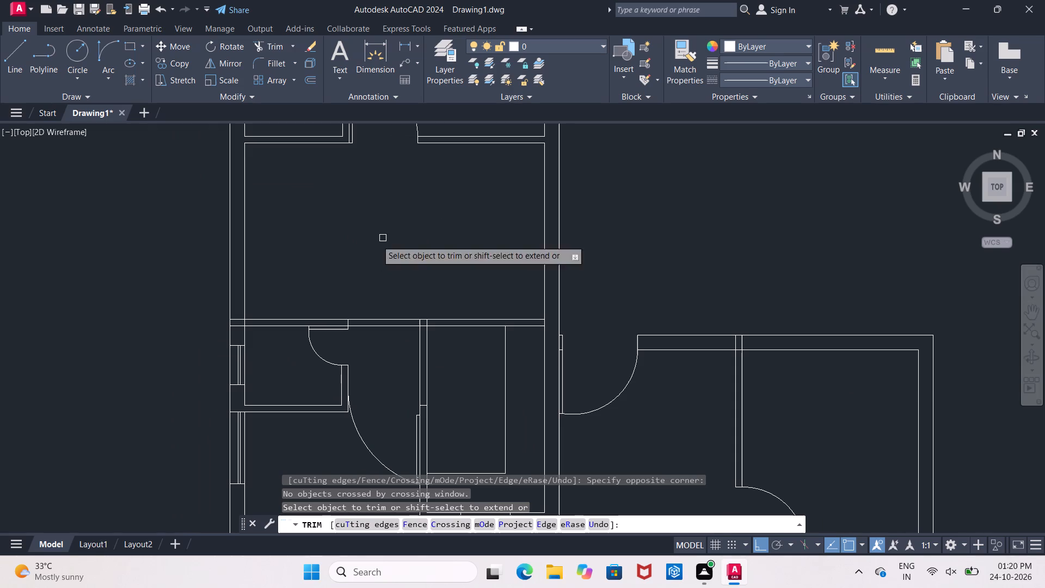
middle_drag(267, 433, 300, 273)
scroll(266, 392, down, 1)
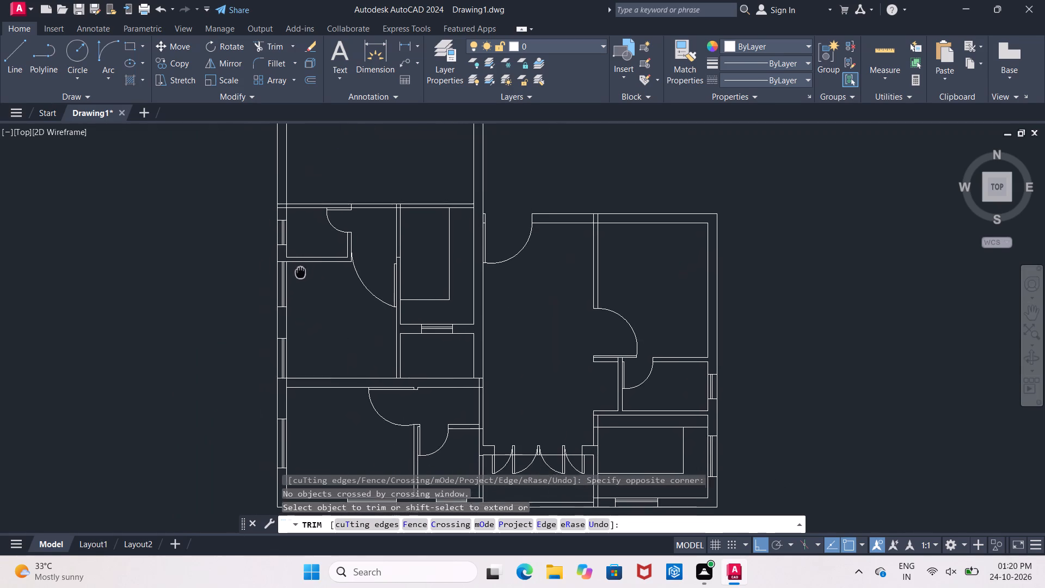
middle_drag(300, 273, 300, 274)
scroll(300, 274, up, 1)
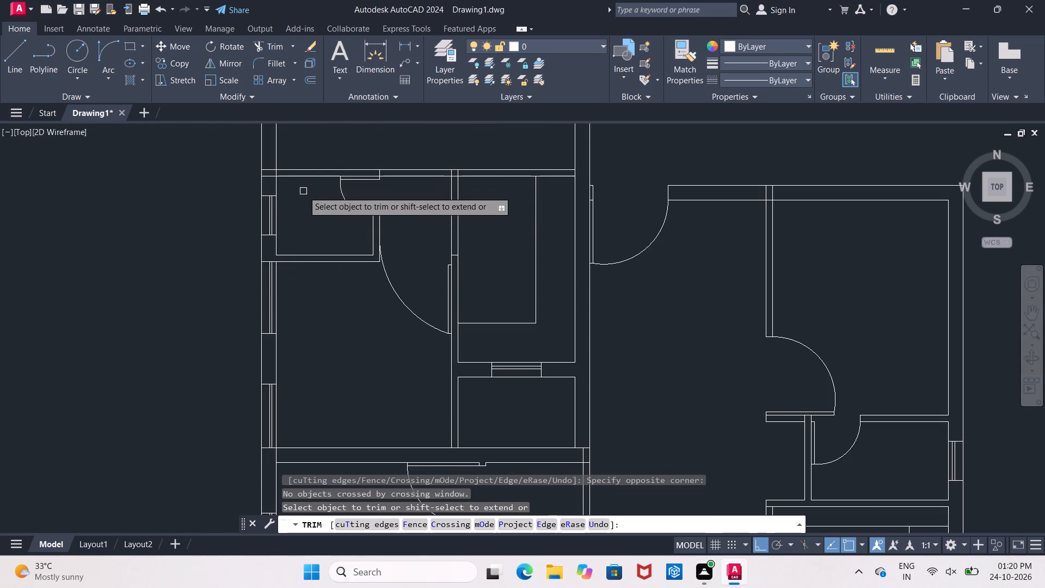
middle_drag(303, 191, 293, 296)
scroll(262, 267, up, 2)
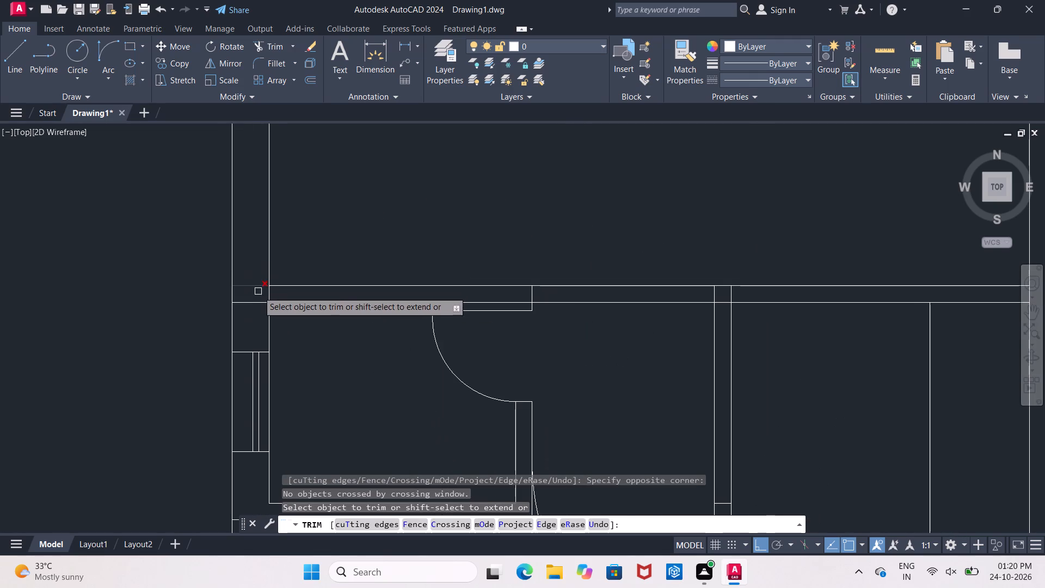
click(258, 291)
click(255, 285)
click(255, 302)
click(269, 292)
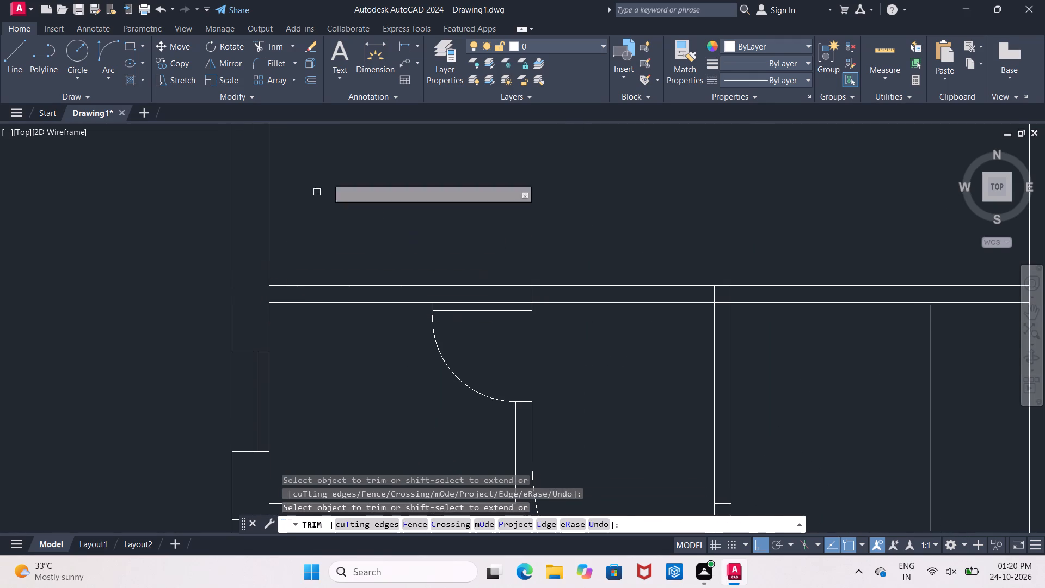
Examine the upper rooms and their wall junctions for remaining overlaps, ending at the large room's left wall.
scroll(365, 136, down, 2)
middle_drag(361, 154, 323, 238)
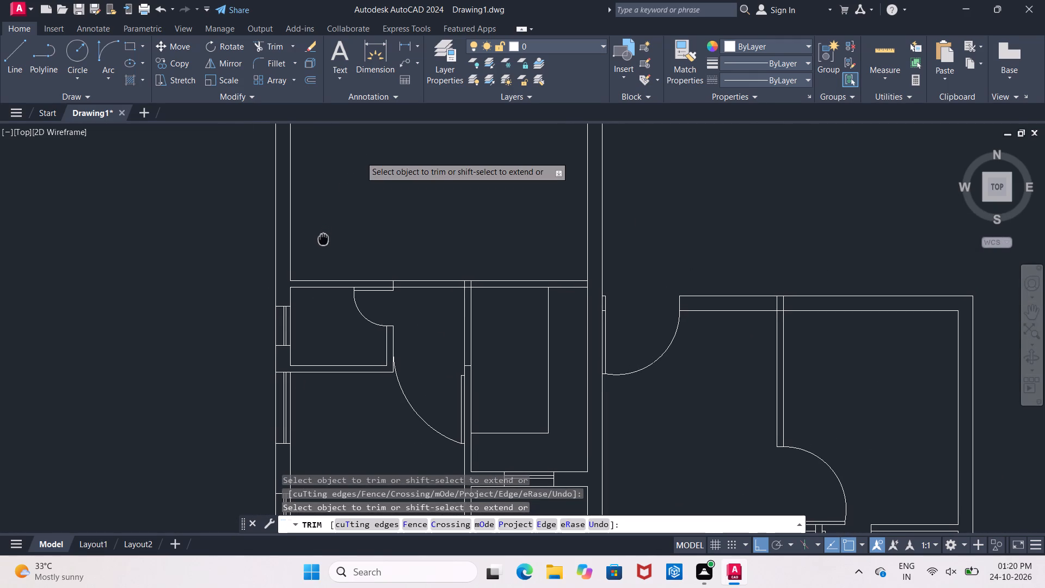
middle_drag(323, 238, 323, 242)
scroll(324, 239, down, 2)
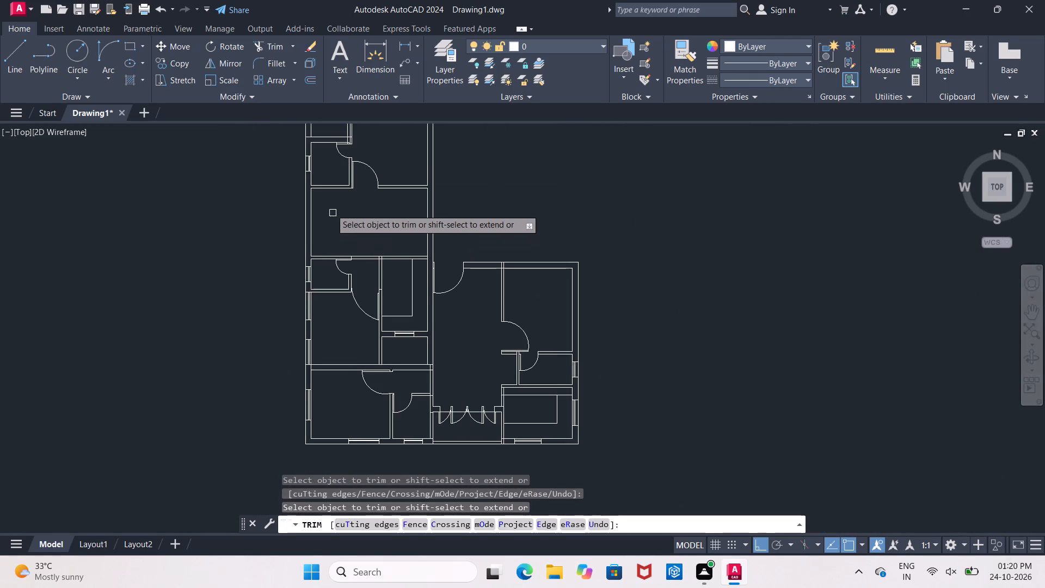
middle_drag(330, 206, 327, 286)
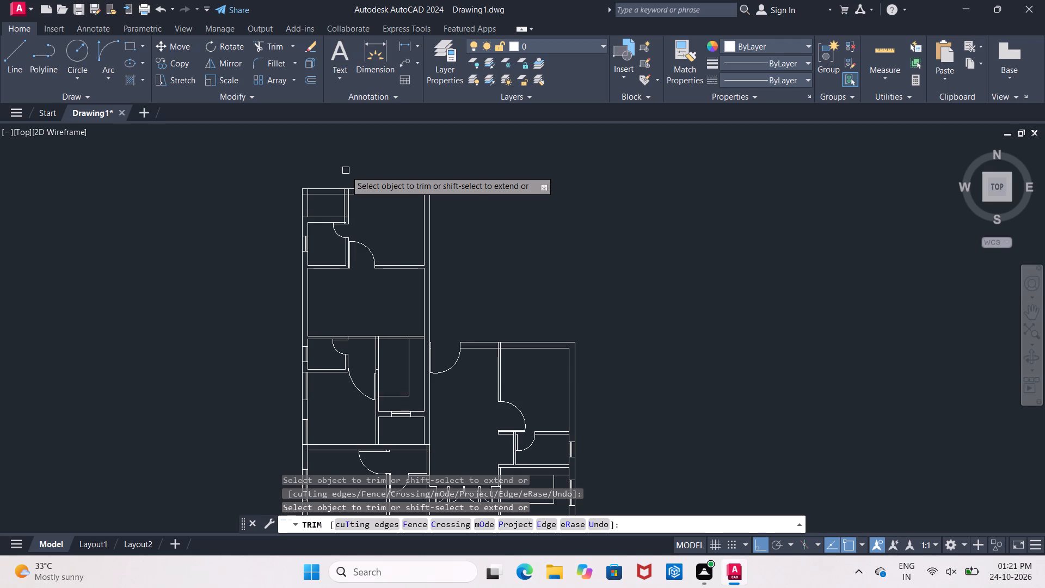
scroll(346, 170, up, 1)
scroll(346, 170, down, 1)
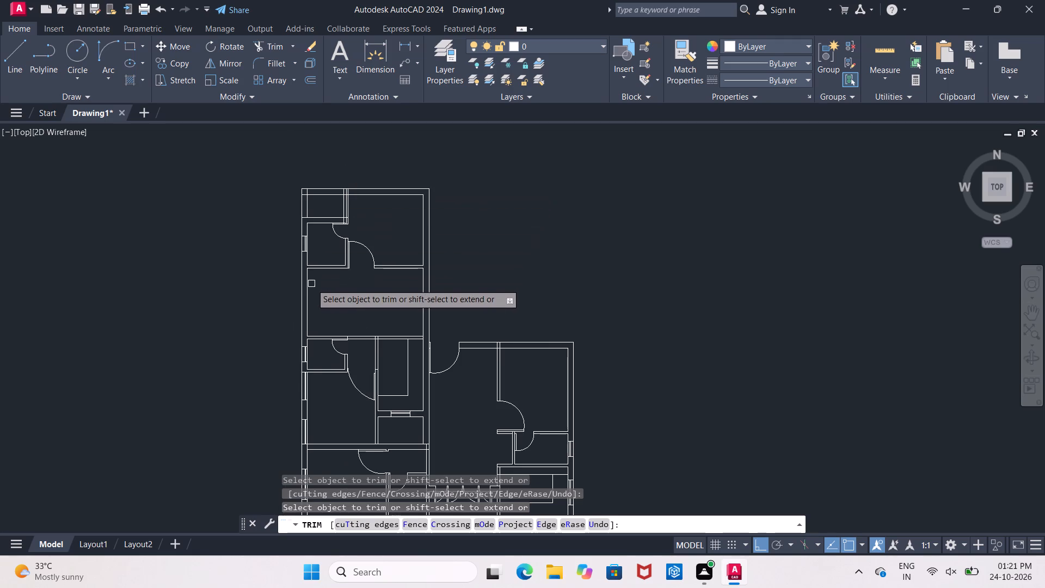
scroll(311, 284, up, 2)
middle_drag(311, 284, 309, 219)
key(Escape)
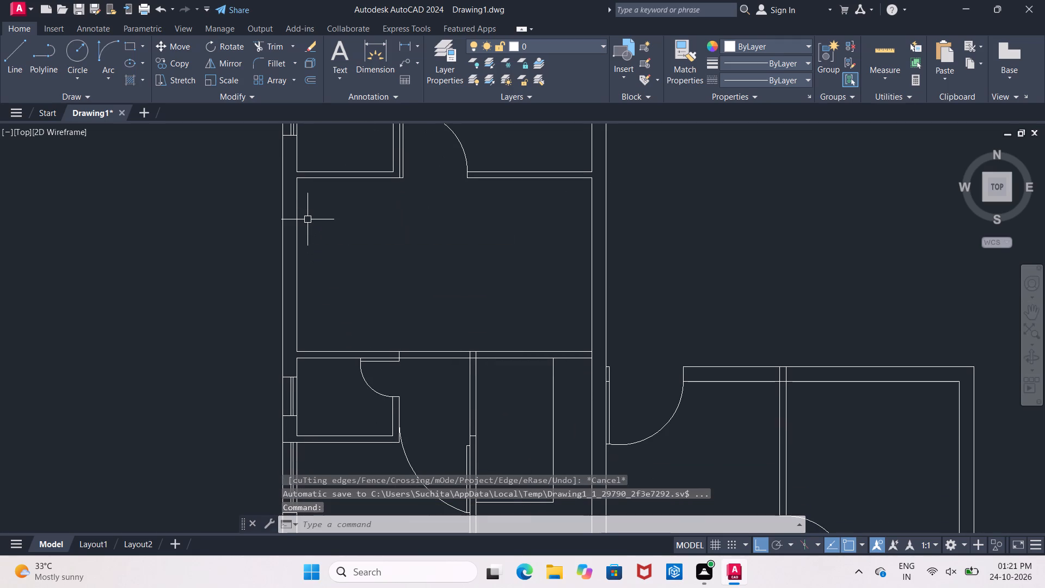
Offset the left segment of the large room's lower wall line 4'5" upward into the room.
key(o)
key(Return)
text(4.)
key(BackSpace)
key(apostrophe)
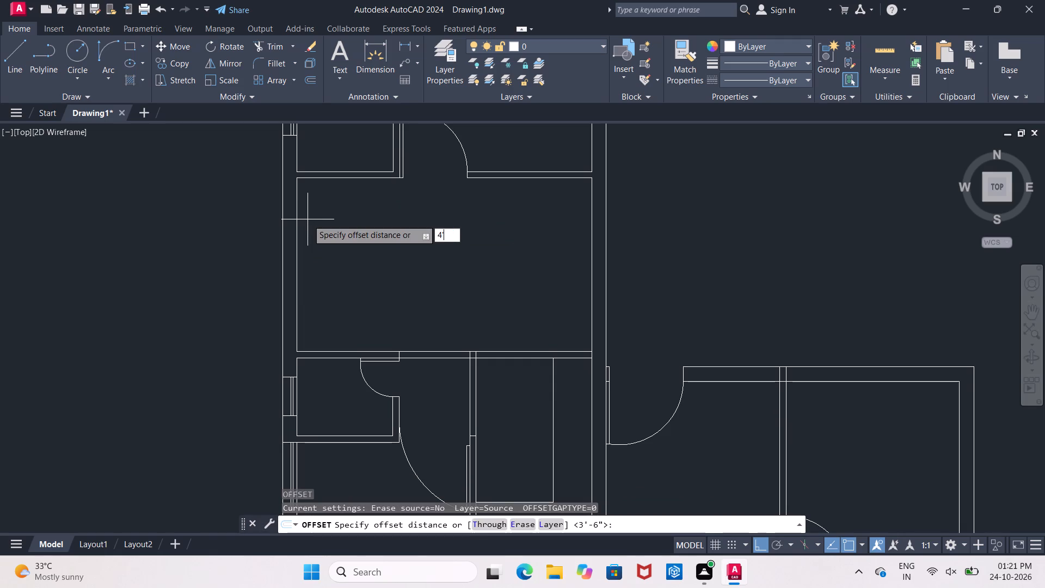
text(5")
key(Return)
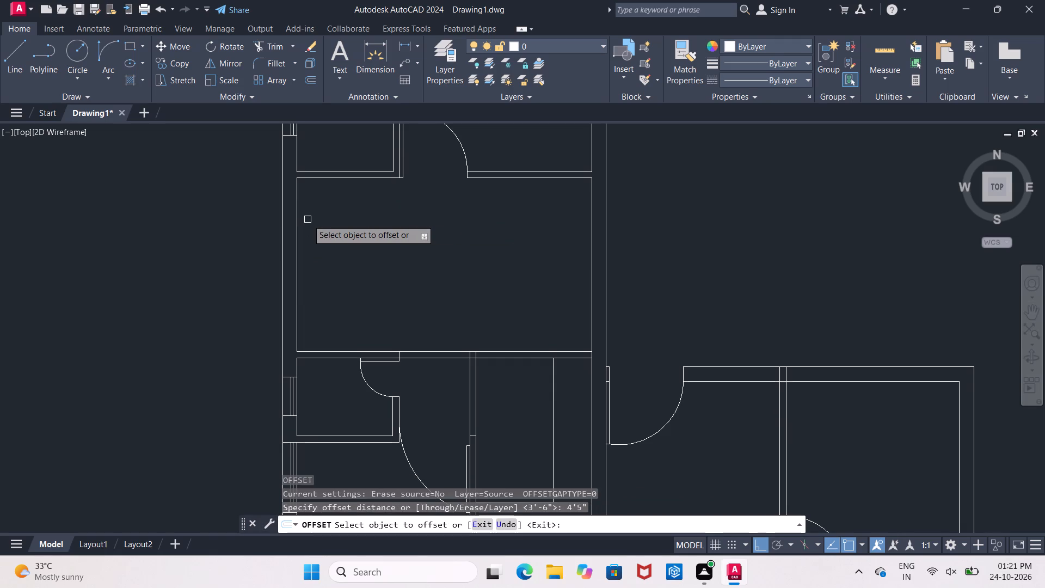
click(325, 352)
click(325, 249)
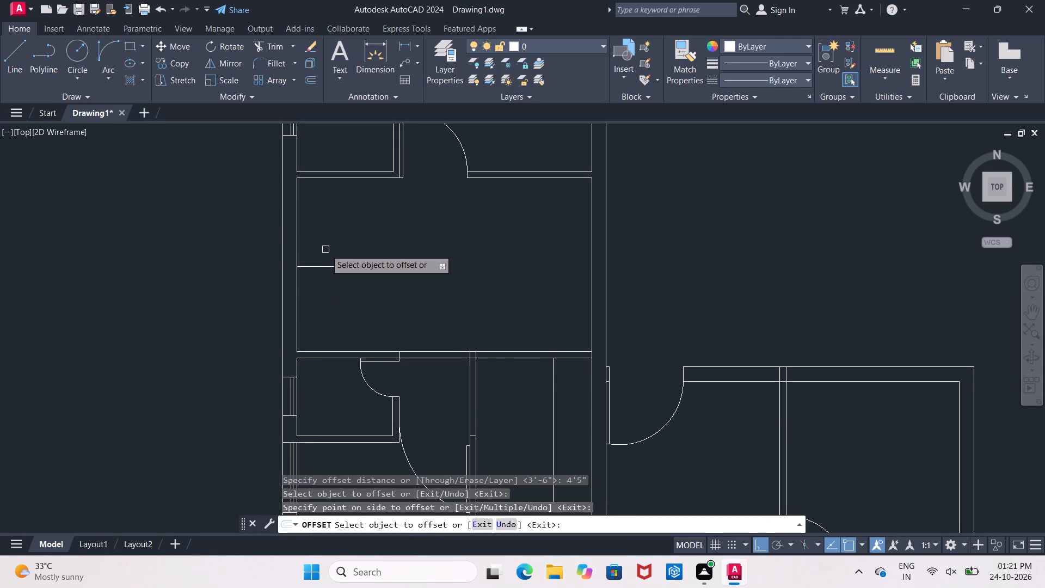
key(Escape)
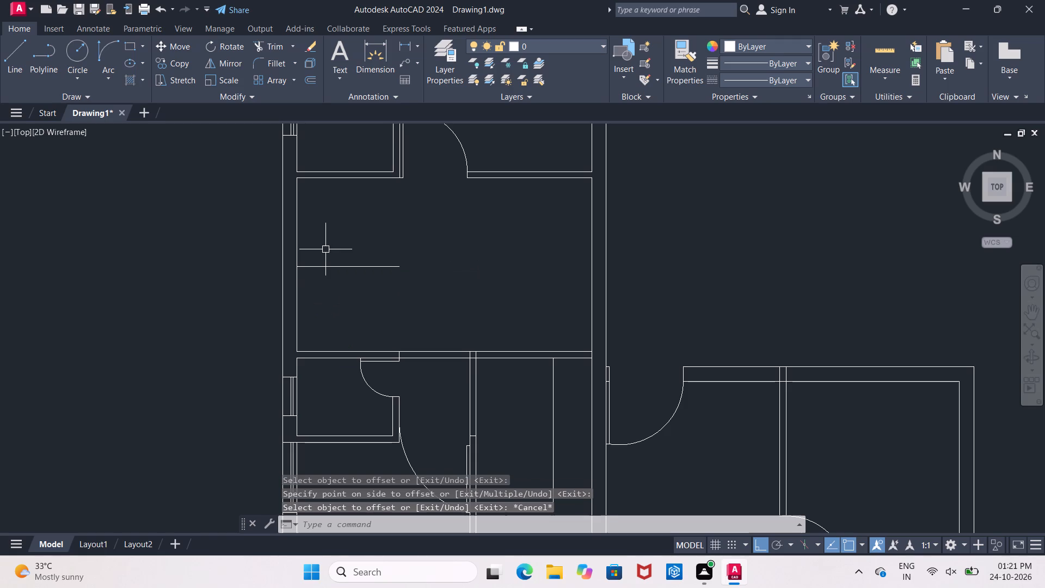
Offset the new horizontal guide line 2' above and 2' below itself in the large room.
key(o)
key(Return)
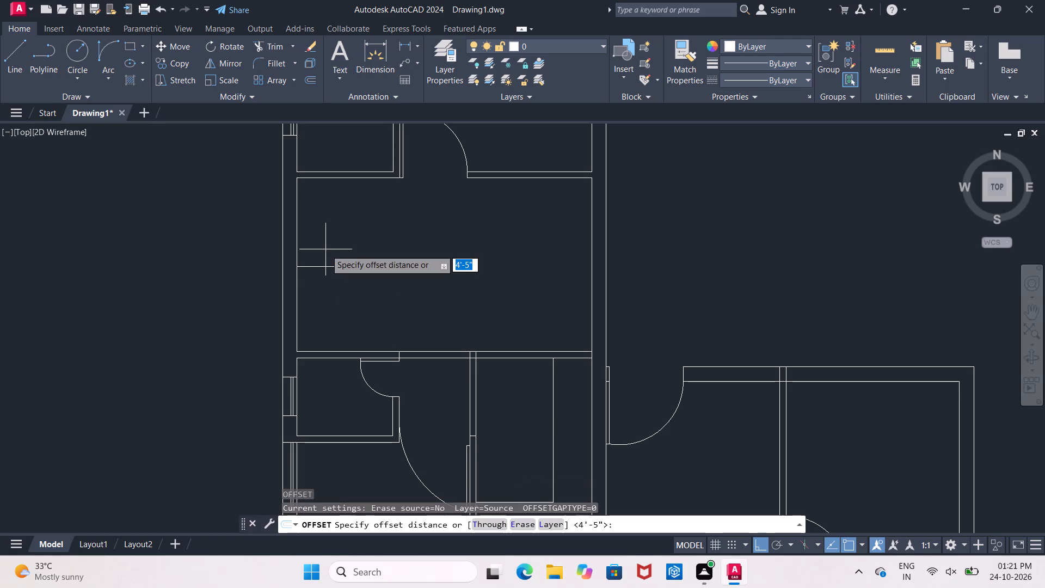
text(2')
key(Return)
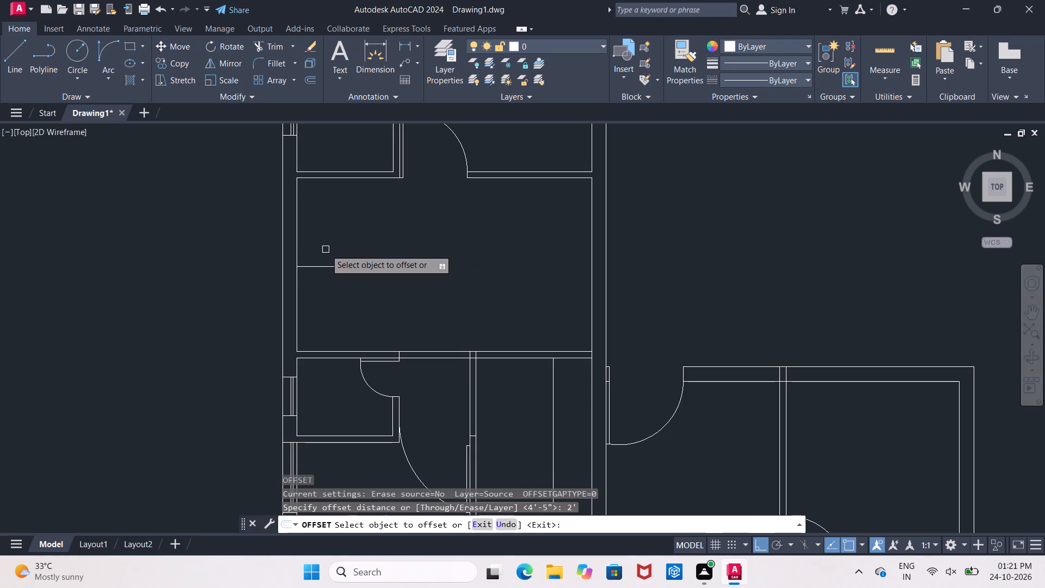
click(331, 269)
click(331, 236)
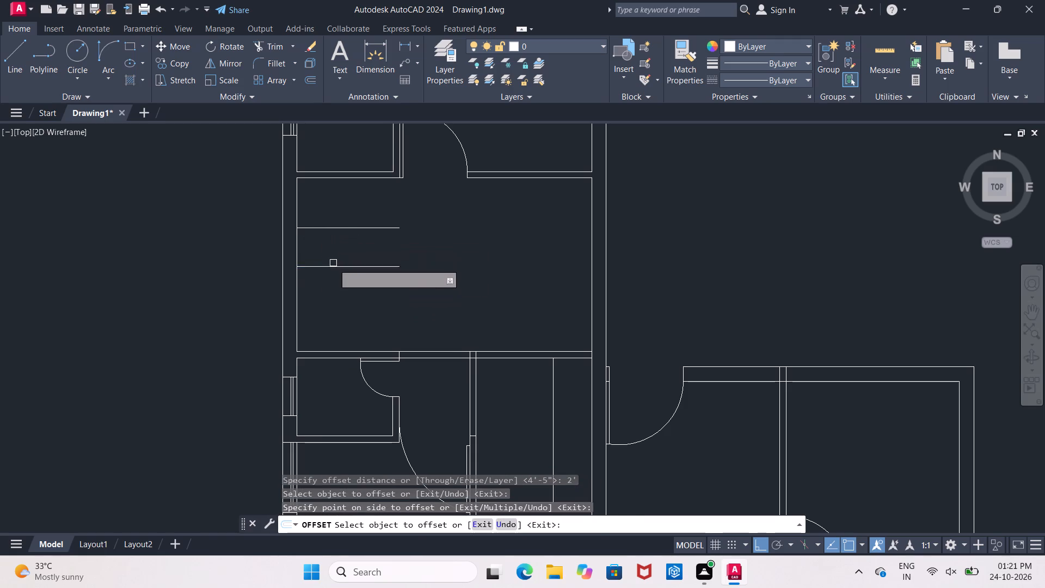
click(333, 271)
click(334, 261)
click(334, 268)
click(335, 298)
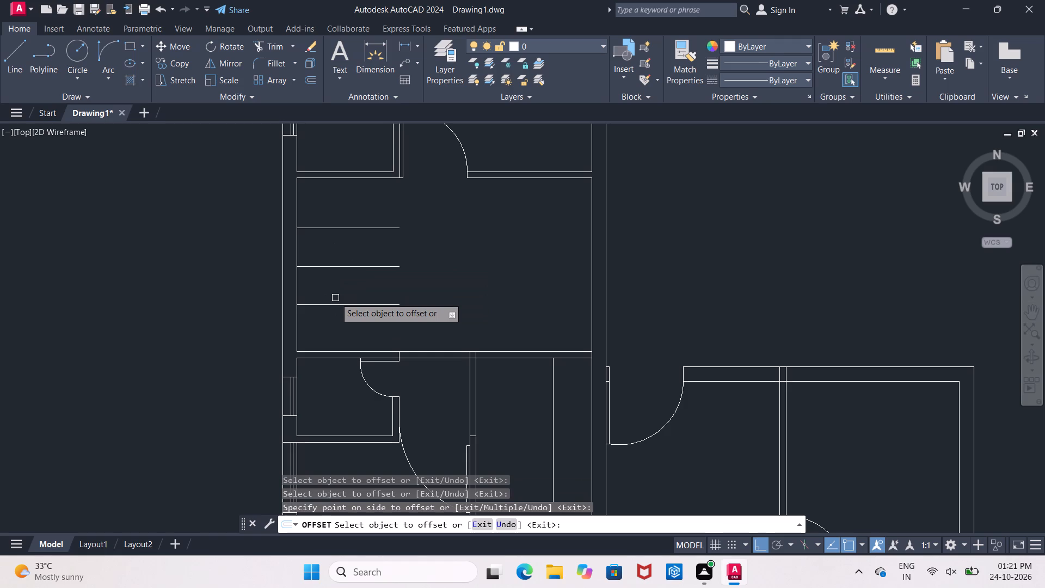
key(Escape)
Erase the middle horizontal guide line in the large room.
click(339, 269)
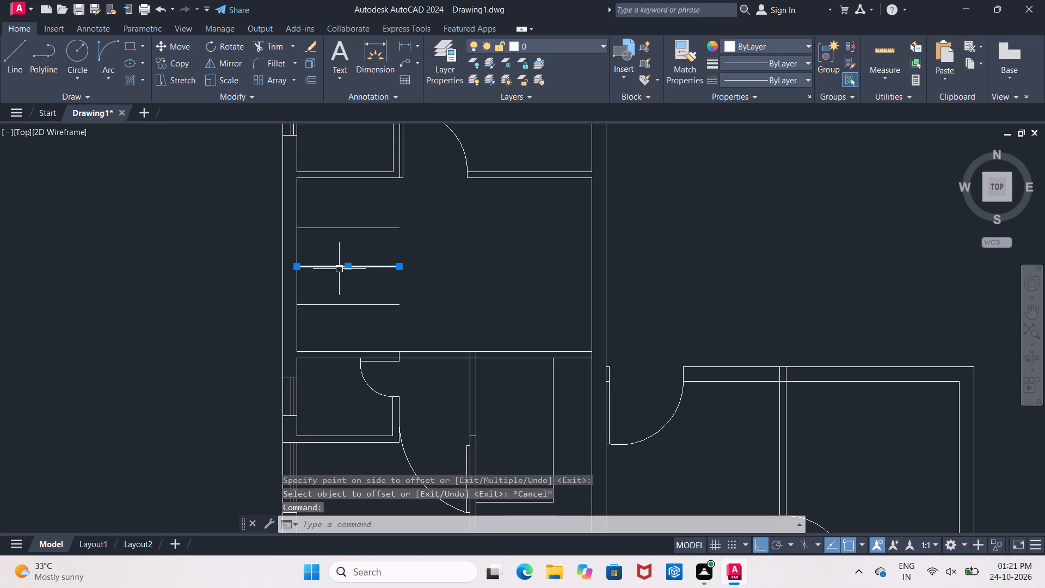
key(Delete)
Extend the two remaining horizontal guide lines to the outer face of the left exterior wall.
key(e)
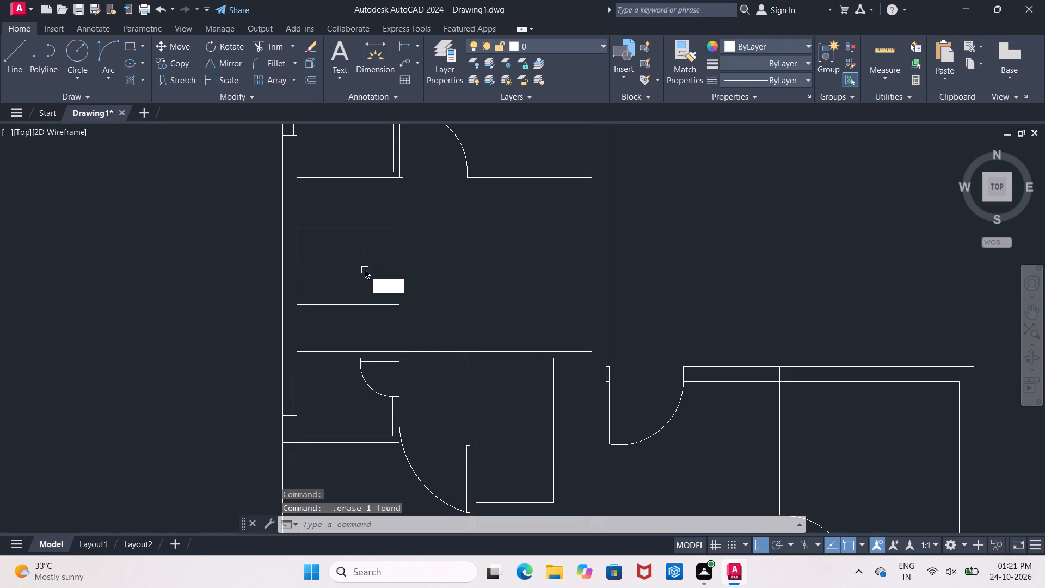
text(x)
key(space)
key(space)
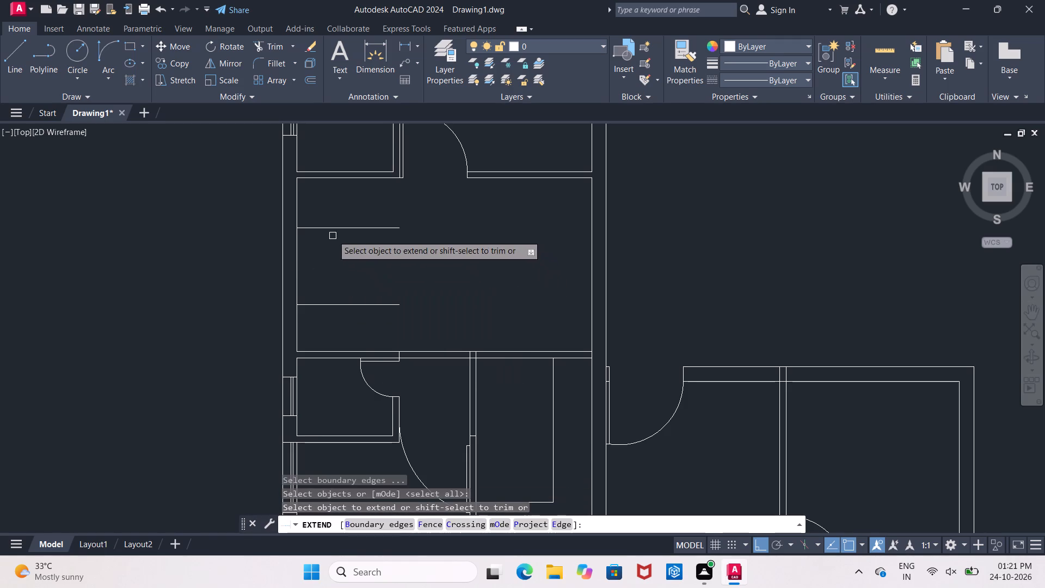
click(313, 227)
click(314, 305)
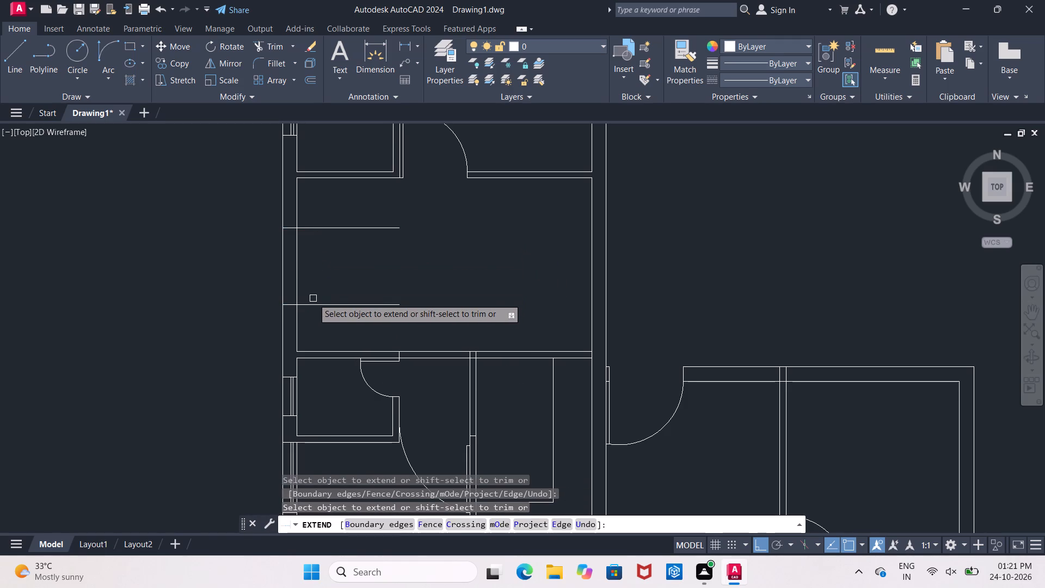
key(Escape)
Trim the two horizontal guide lines inside the large room back to the left exterior wall's inner face.
text(tr)
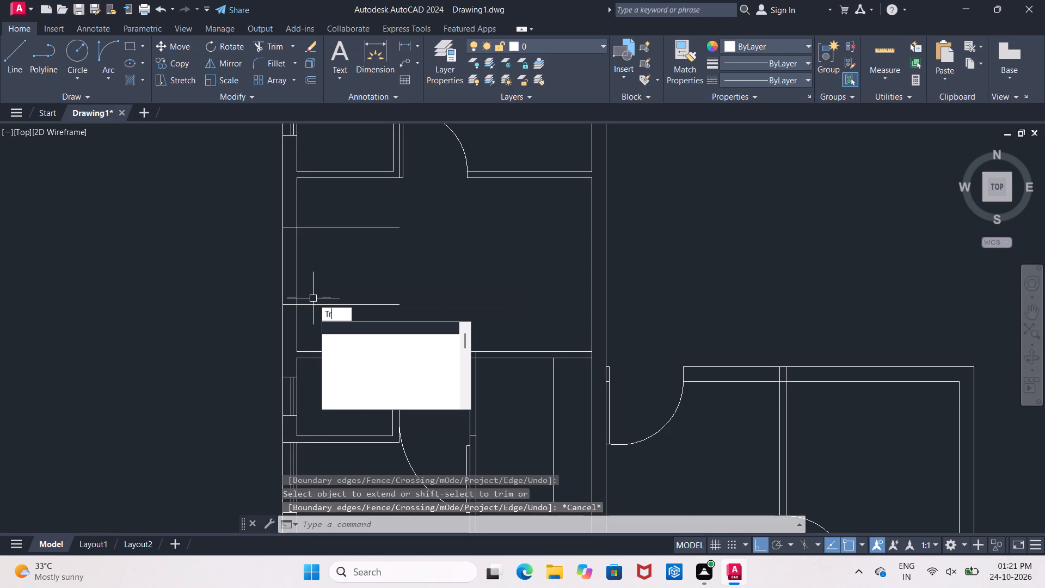
key(space)
key(space)
click(313, 303)
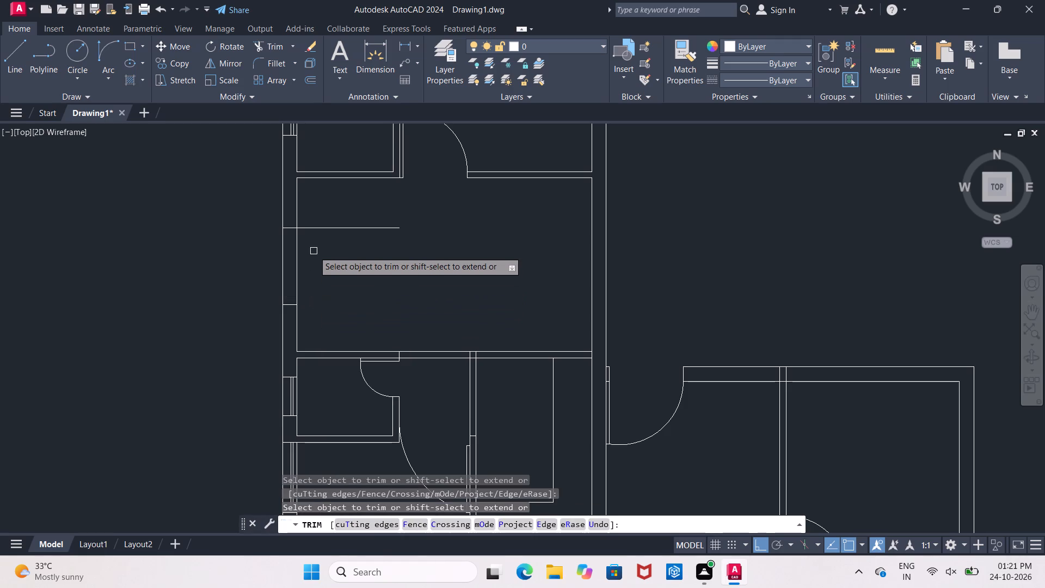
click(313, 227)
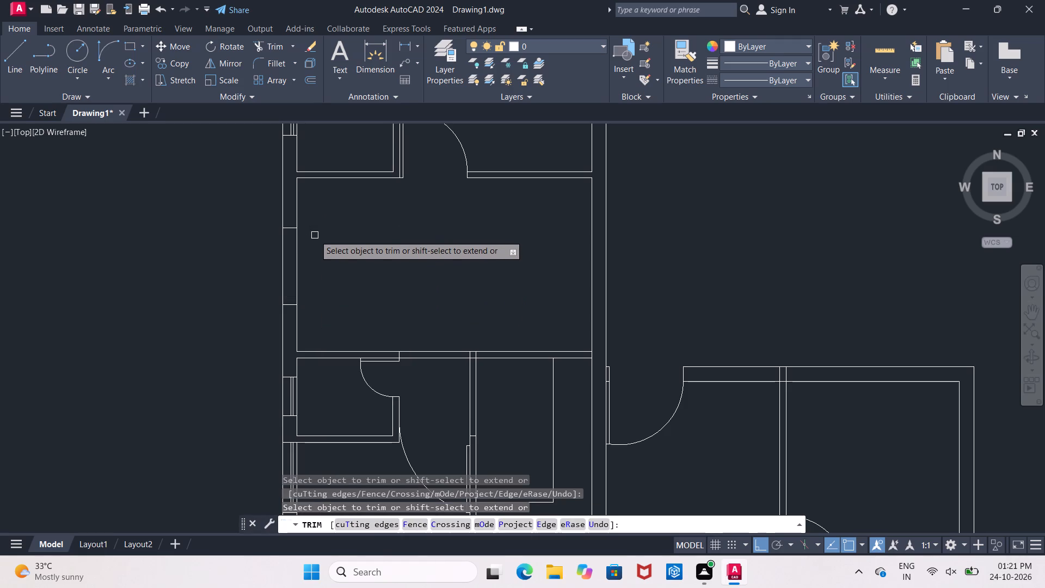
middle_drag(182, 214, 244, 220)
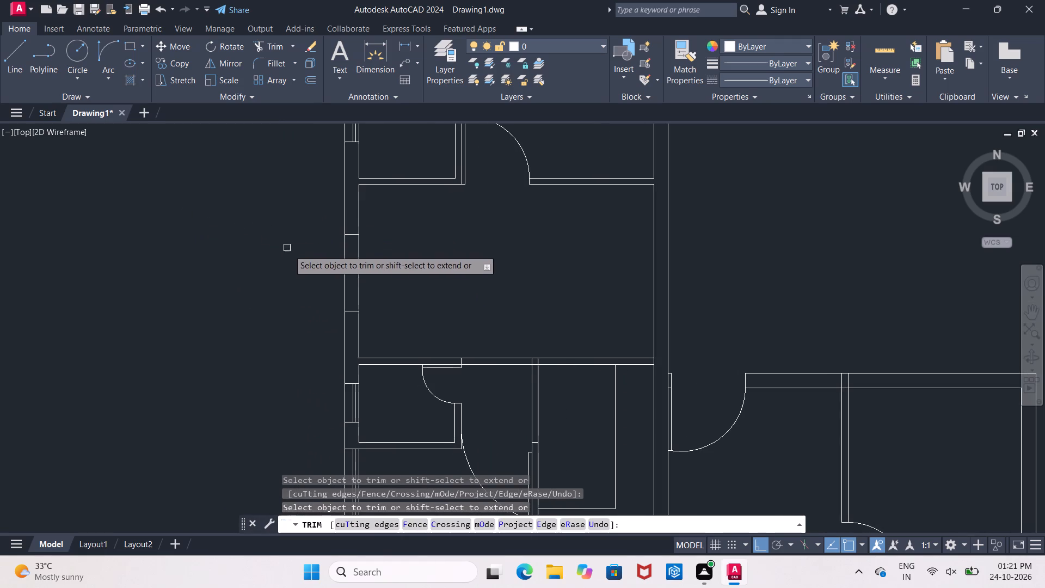
scroll(328, 277, up, 1)
middle_drag(328, 277, 288, 240)
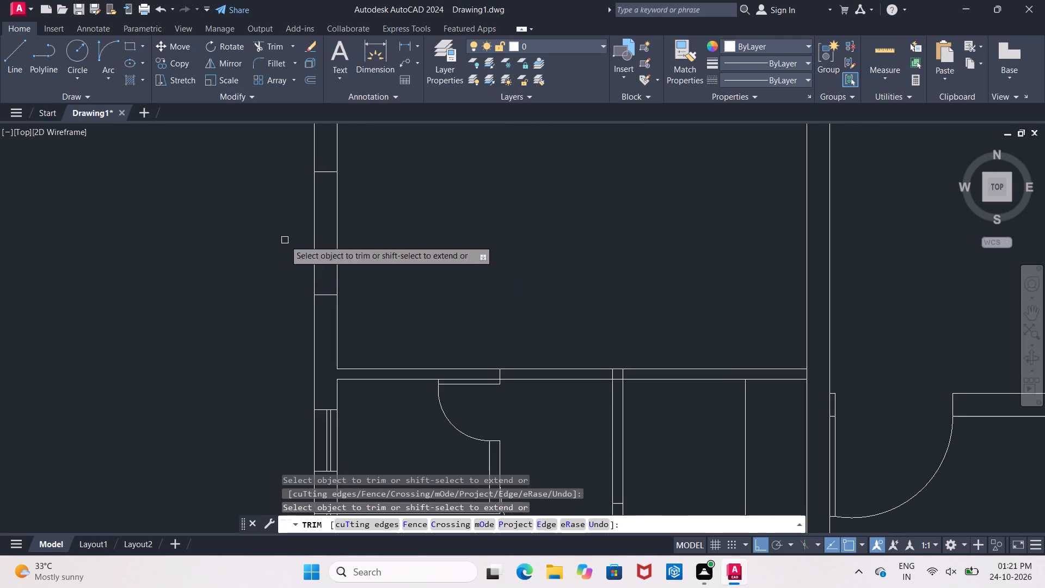
key(Escape)
Offset the inner face line of the large room's left wall 2.5" outward into the wall thickness.
key(o)
key(Return)
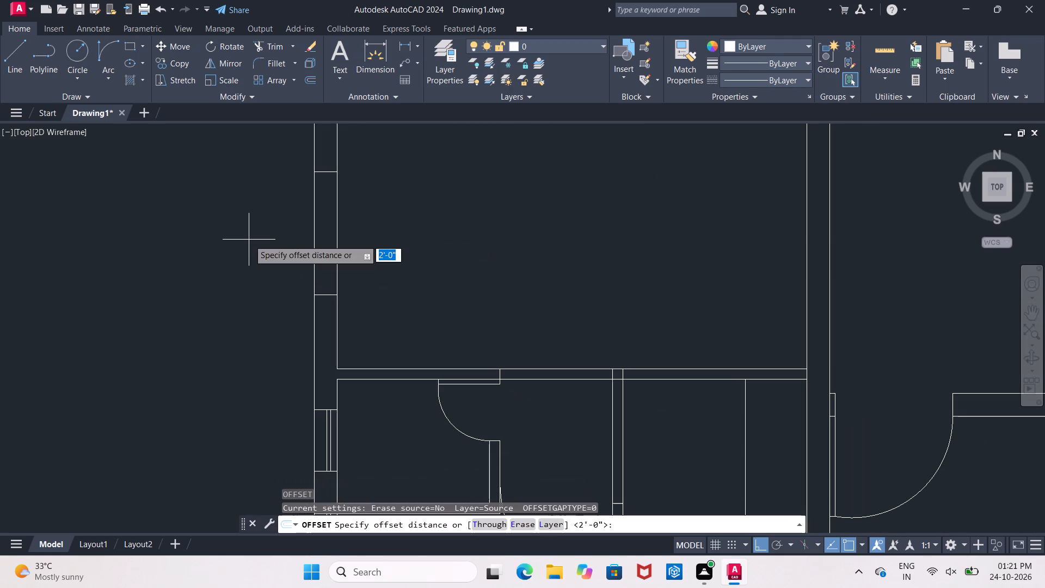
text(2.5")
key(Return)
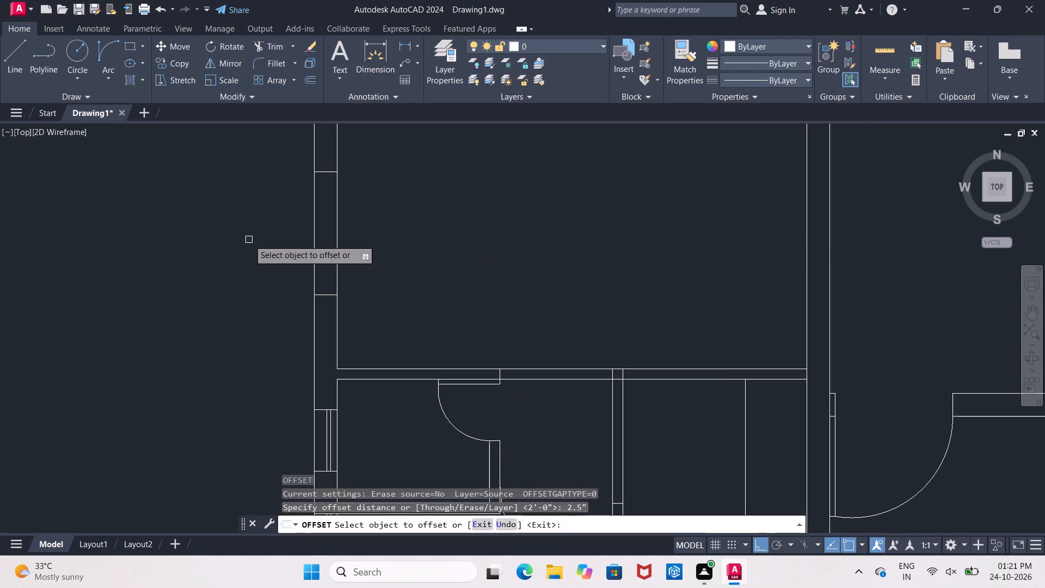
click(339, 227)
click(310, 237)
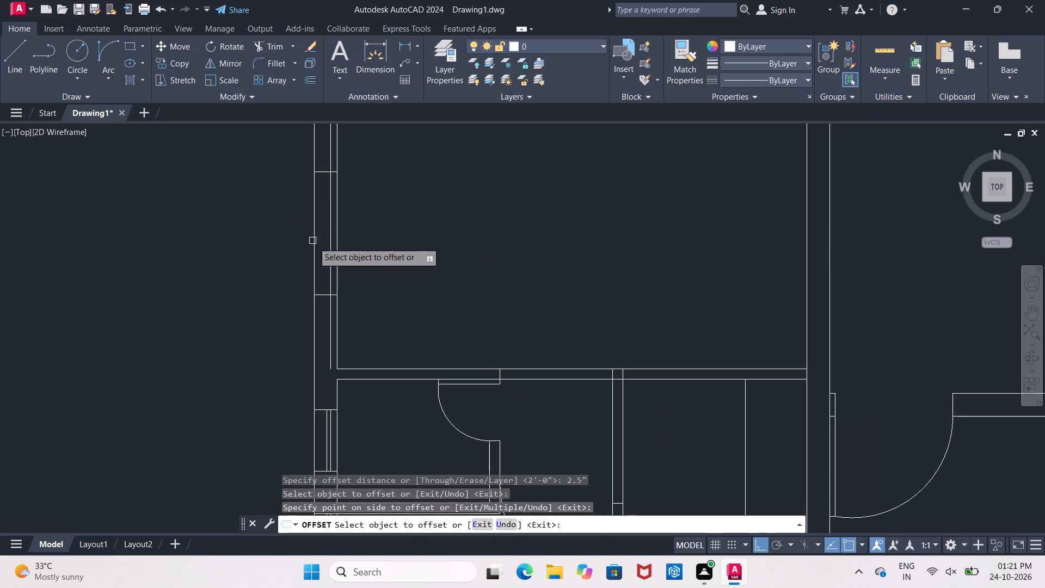
key(Return)
Offset the new window line in the large room's left wall 1.5" toward the outer wall face.
key(Return)
text(1.5")
key(Return)
scroll(333, 243, up, 1)
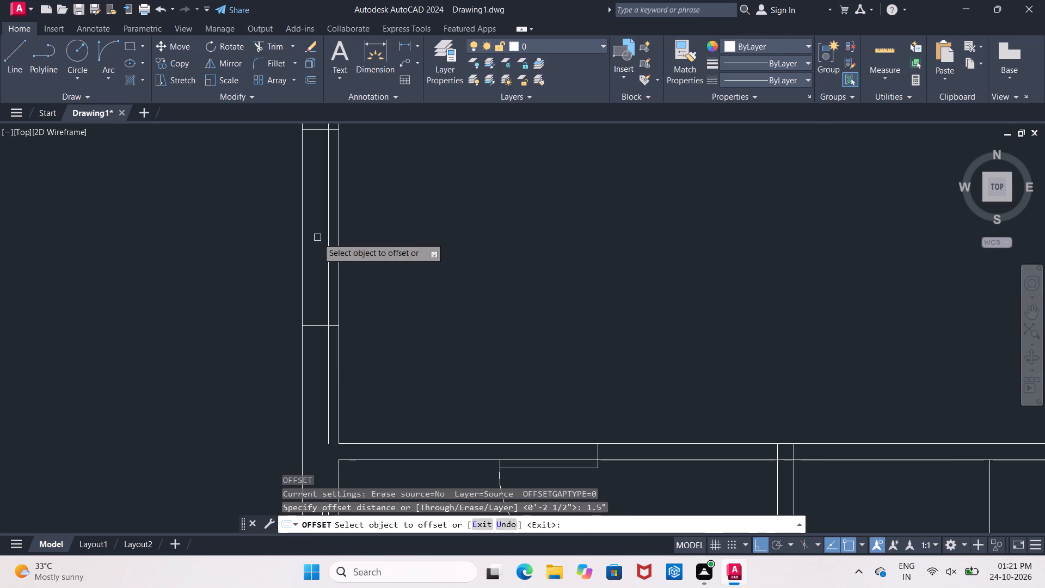
double_click(327, 240)
click(328, 245)
click(313, 245)
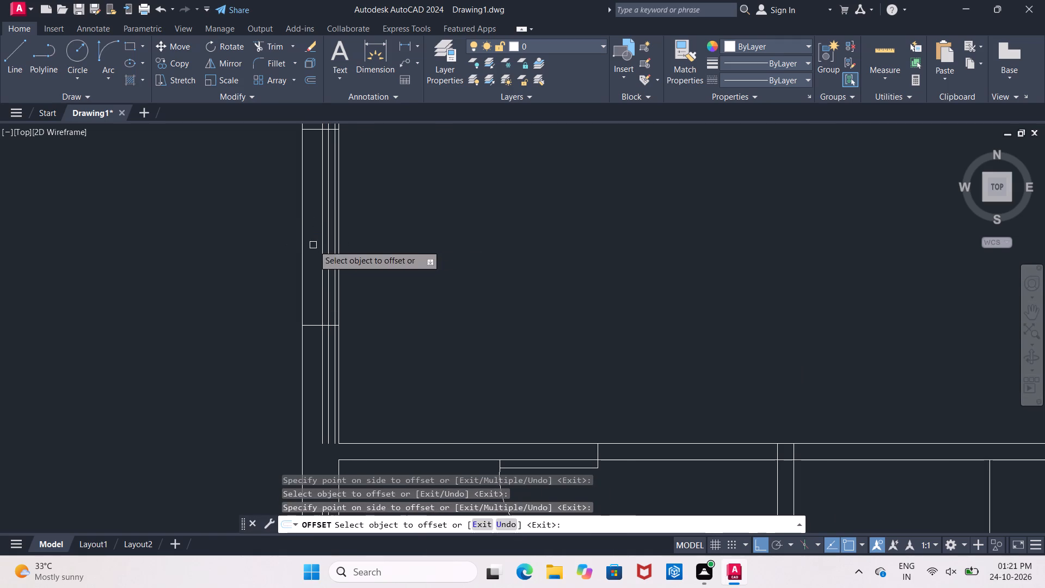
key(Escape)
Erase the stray offset line lying closest to the inner face of the large room's left wall.
click(336, 255)
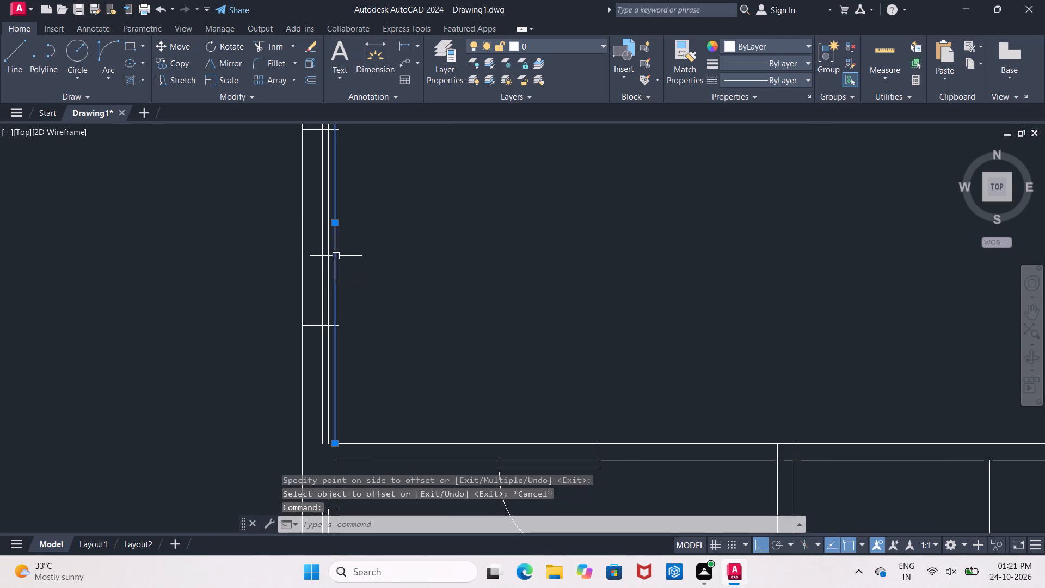
key(Delete)
Trim both window lines in the large room's left wall below the lower jamb and above the upper jamb.
middle_drag(398, 243, 396, 249)
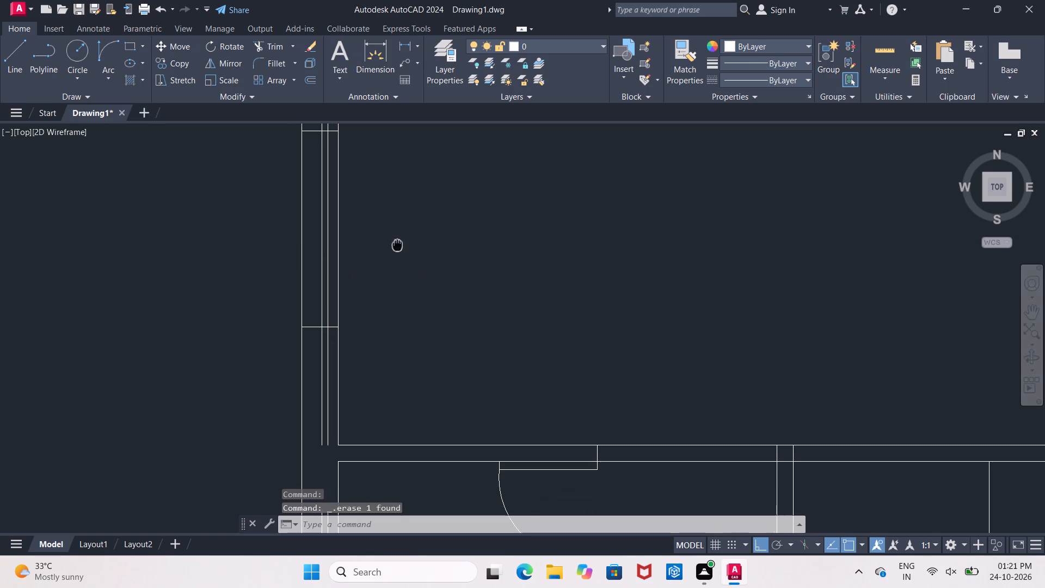
middle_drag(396, 249, 378, 293)
key(t)
text(r)
key(space)
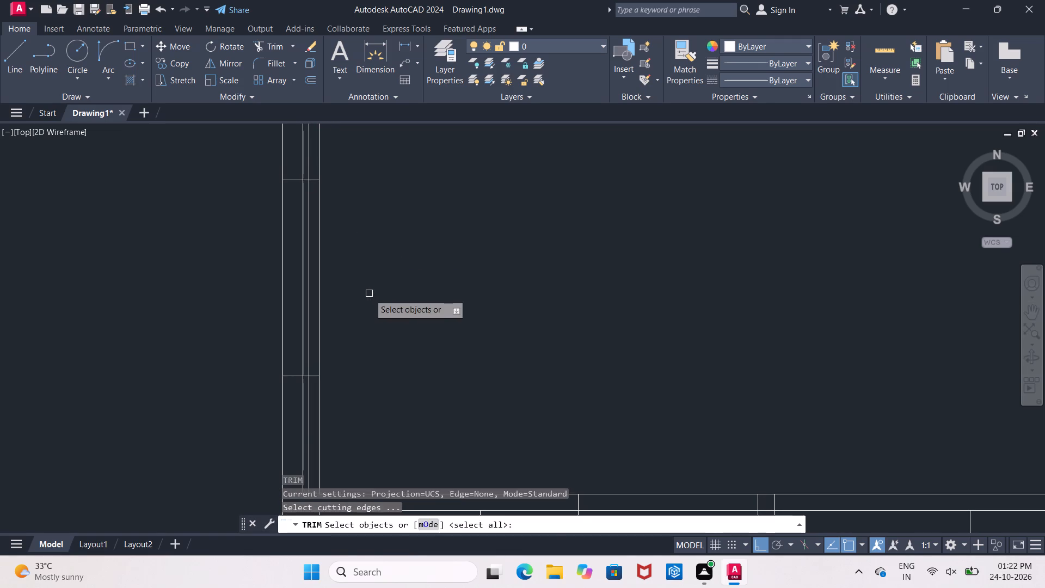
key(space)
click(302, 409)
click(304, 403)
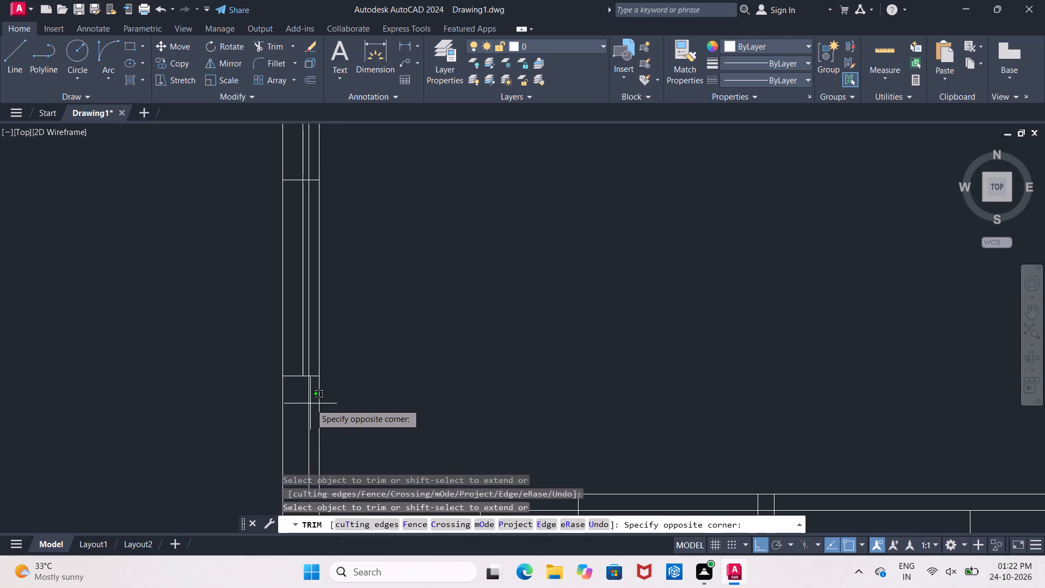
click(310, 403)
scroll(310, 405, down, 2)
middle_drag(310, 406, 308, 417)
click(308, 417)
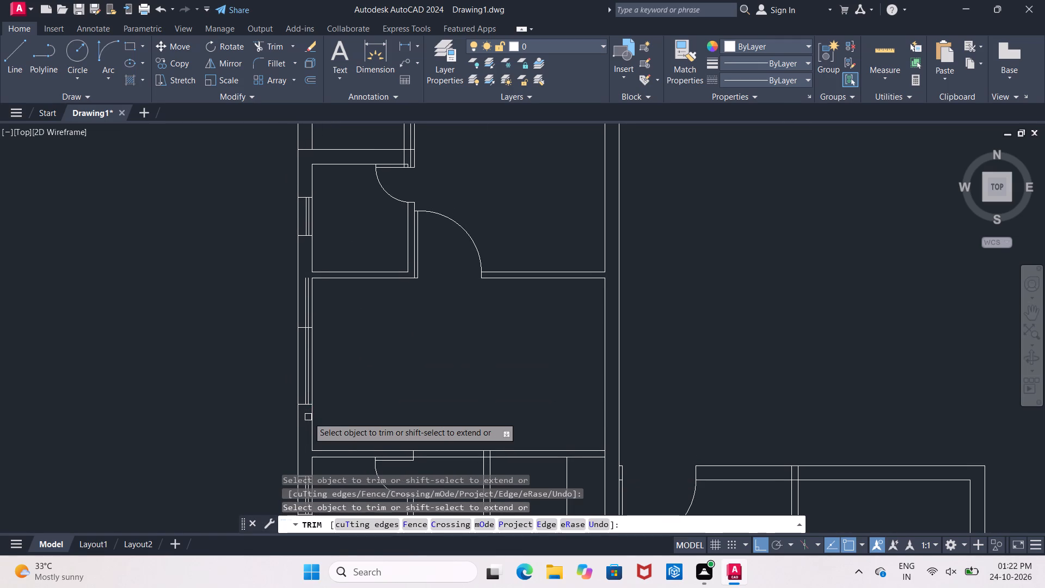
scroll(306, 299, up, 2)
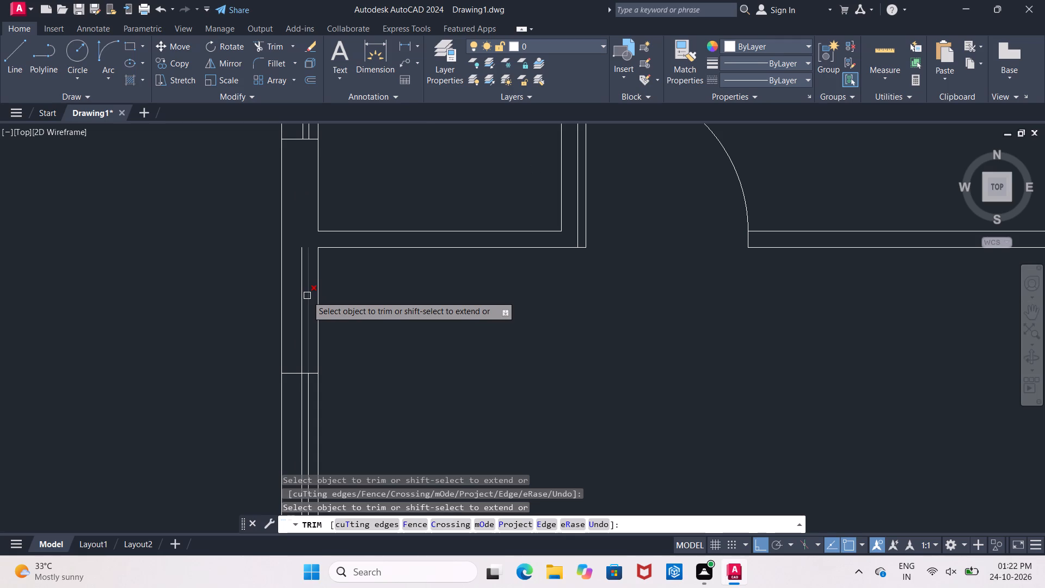
click(308, 292)
click(299, 304)
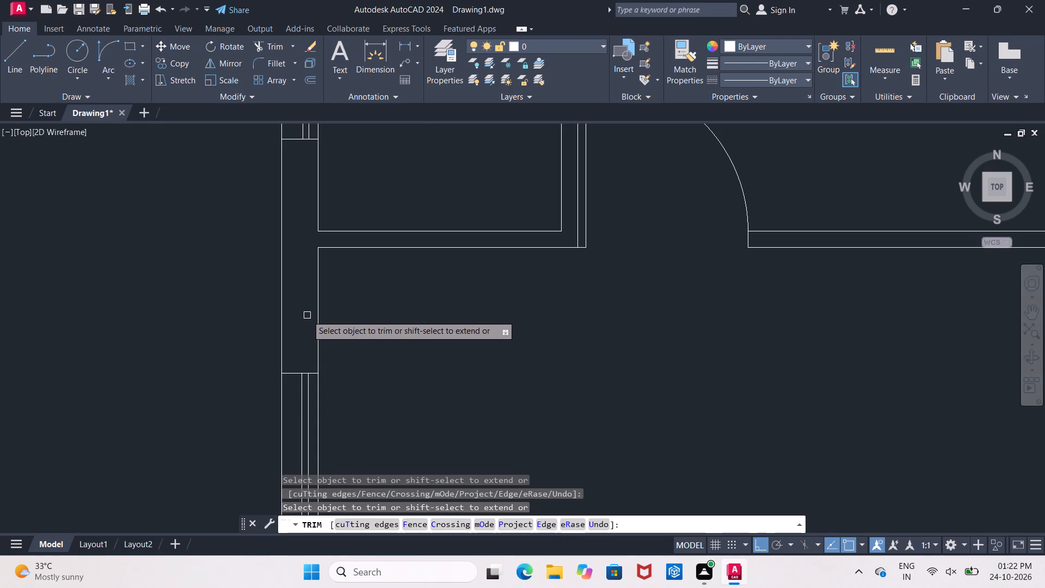
key(Escape)
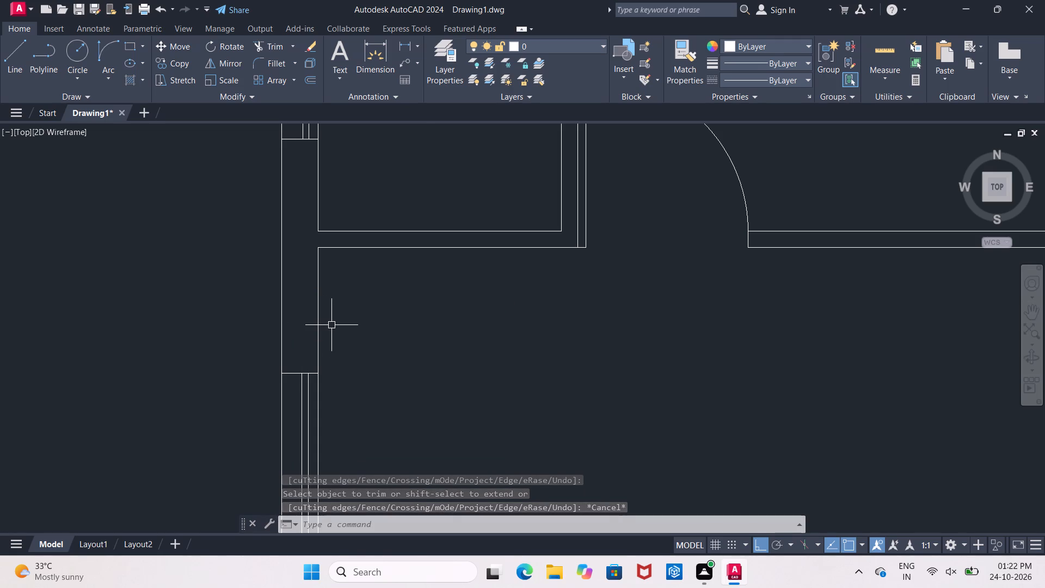
Offset the outer line of the house's top exterior wall 9' upward, outside the plan.
scroll(377, 365, down, 3)
middle_drag(382, 363, 379, 377)
middle_drag(401, 193, 392, 221)
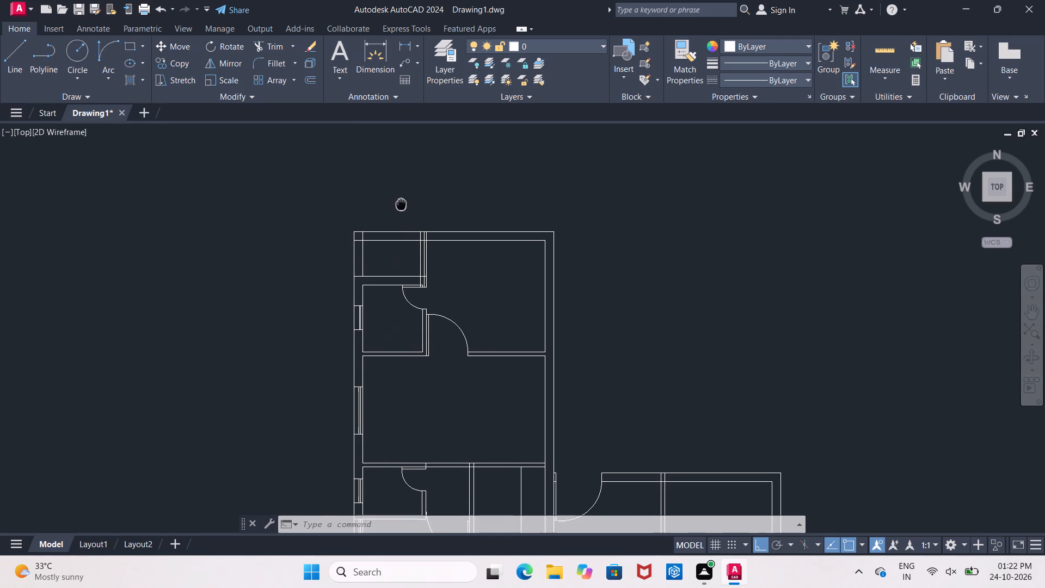
middle_drag(392, 221, 303, 236)
key(Escape)
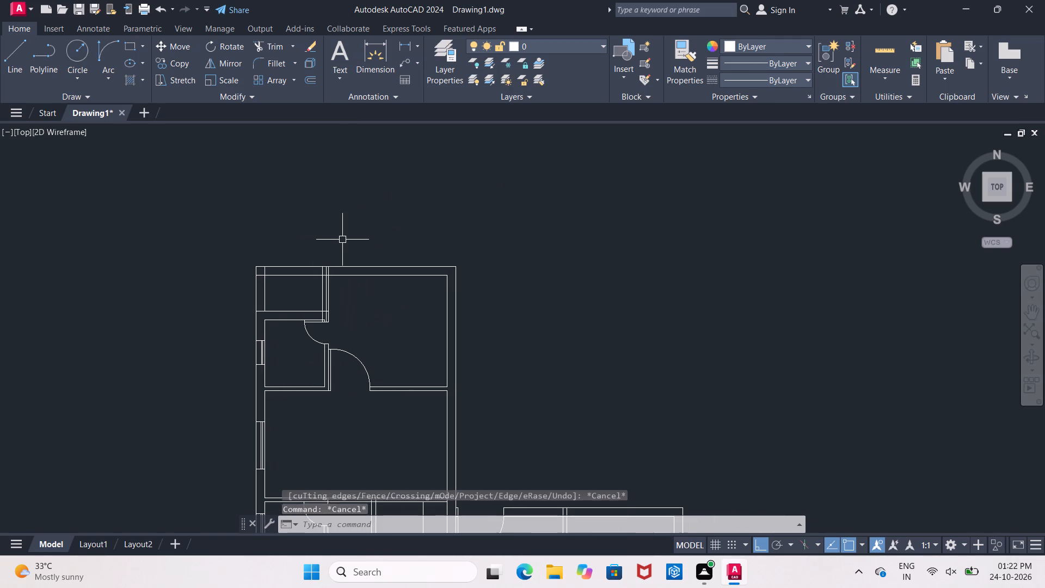
key(o)
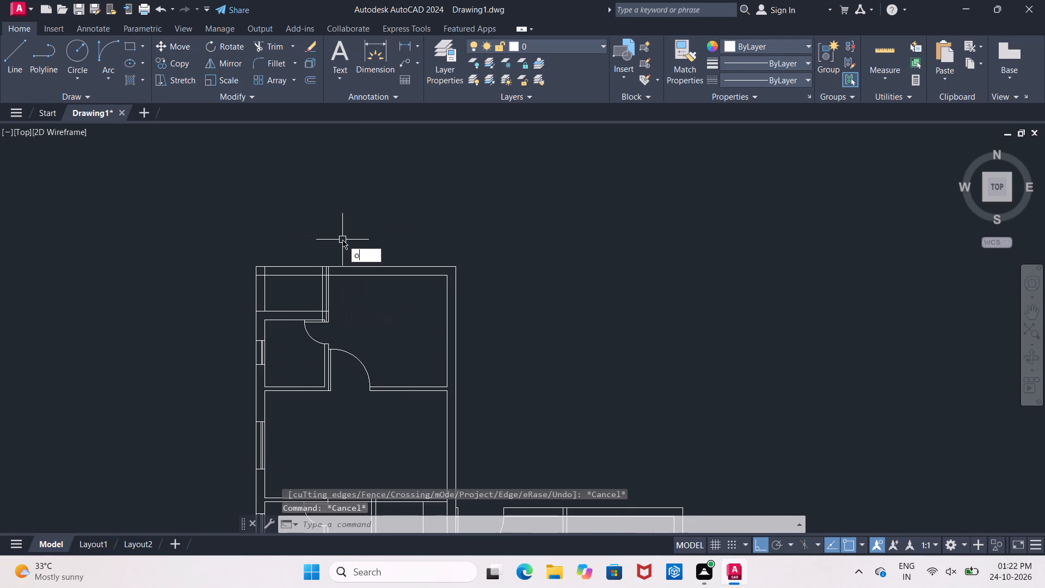
key(Return)
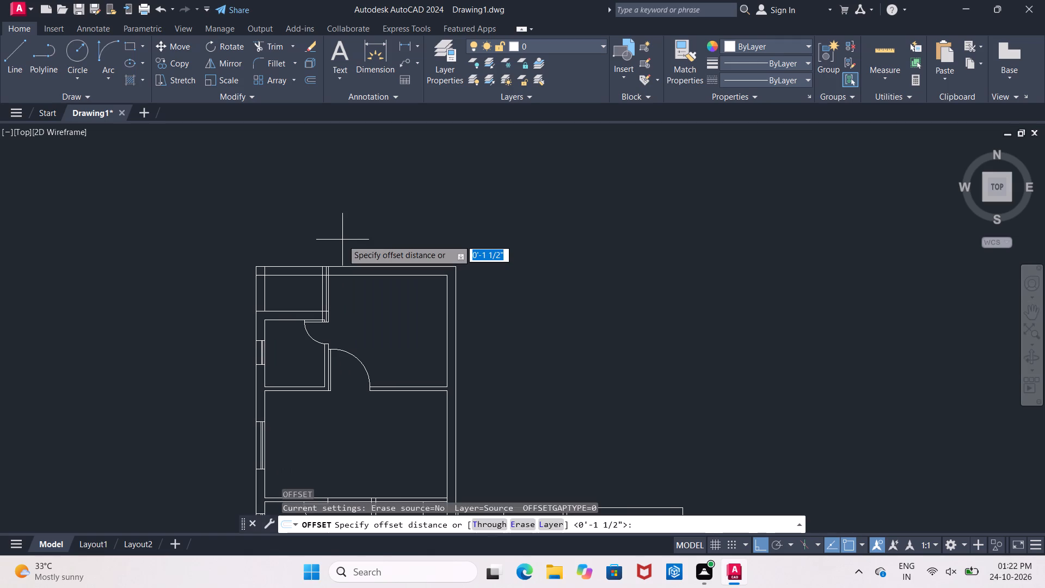
key(9)
key(apostrophe)
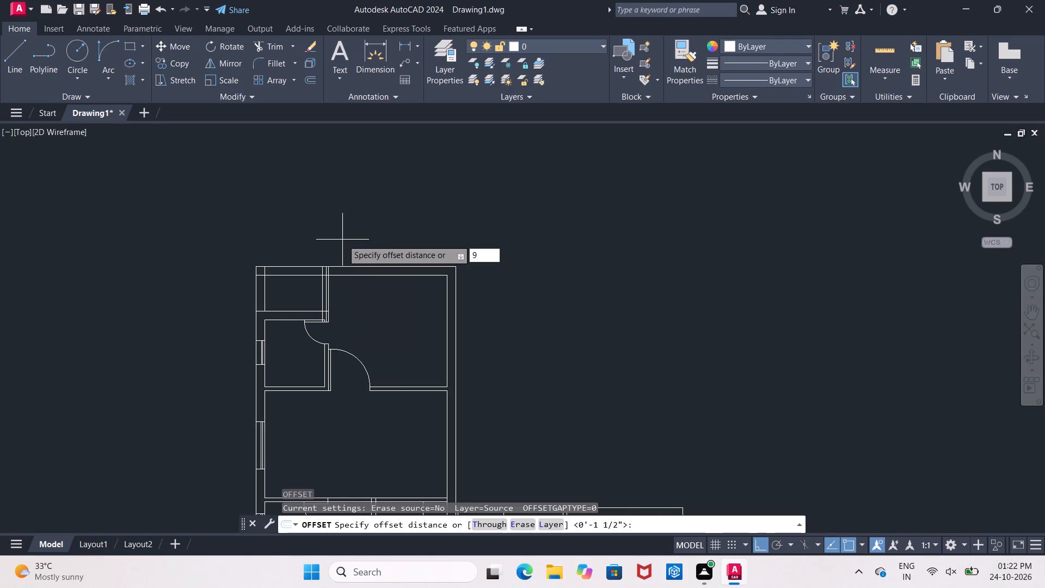
key(Return)
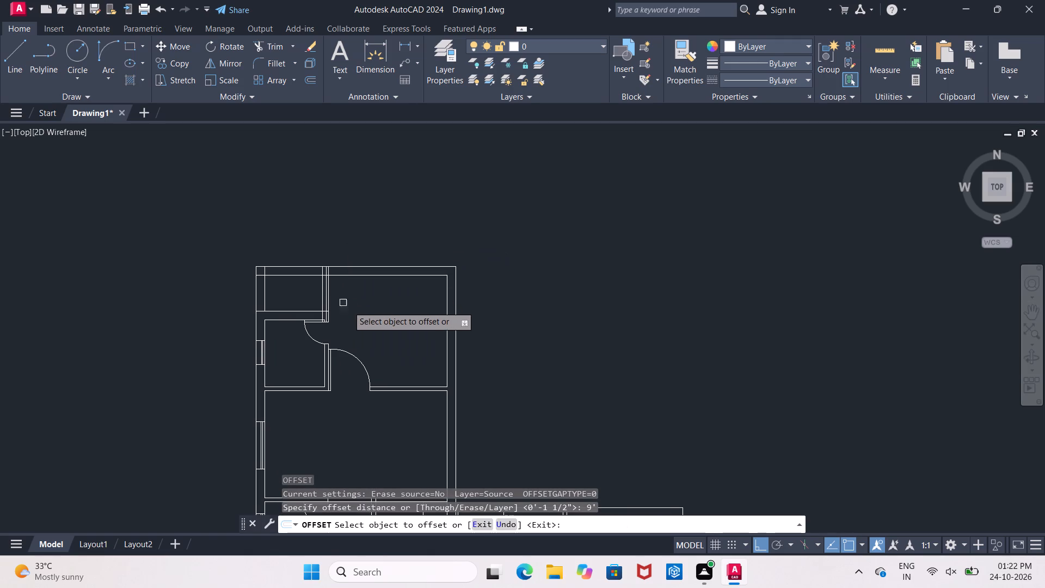
click(381, 268)
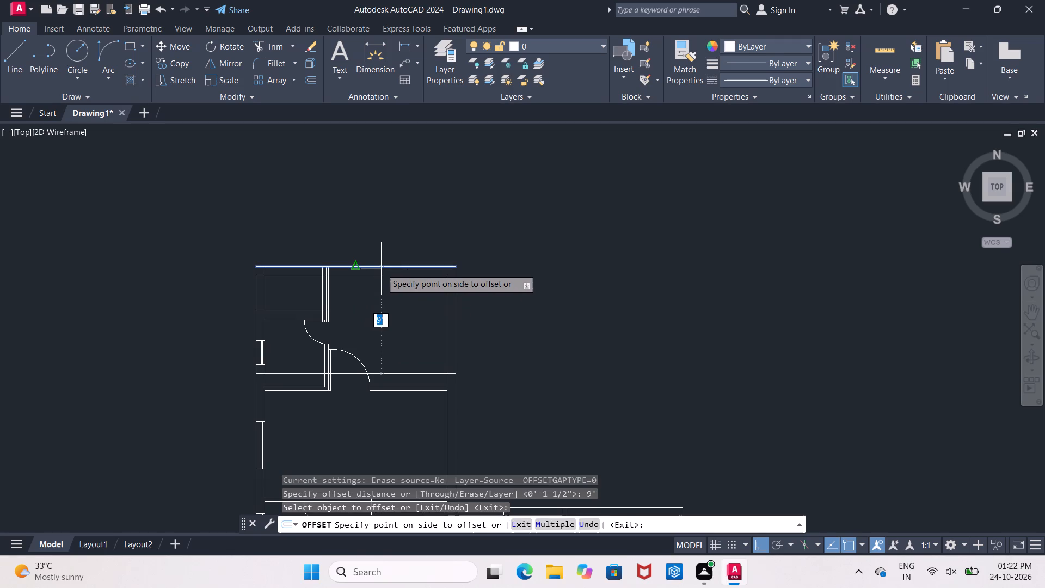
middle_drag(387, 189, 373, 266)
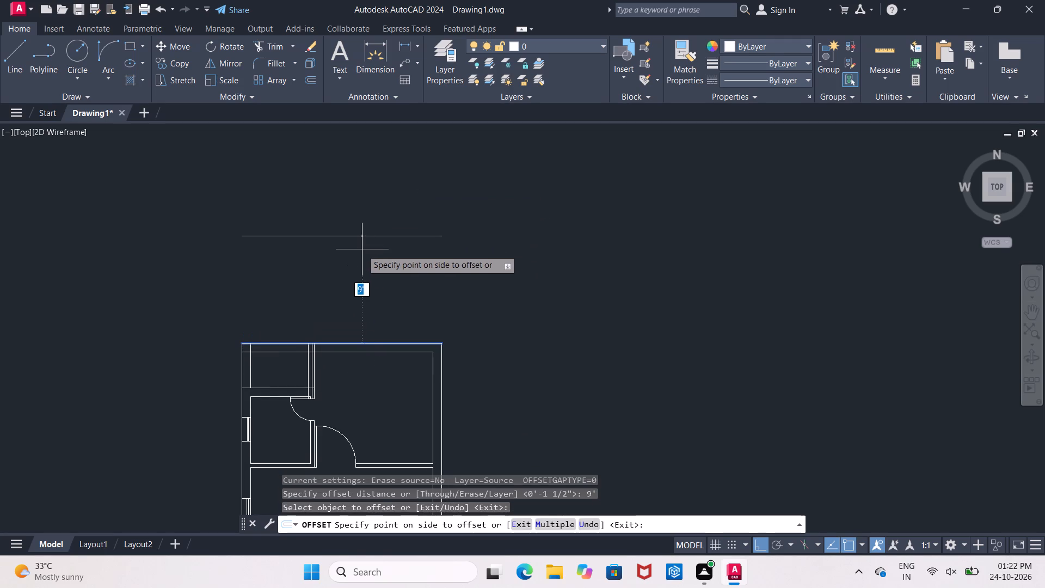
click(361, 247)
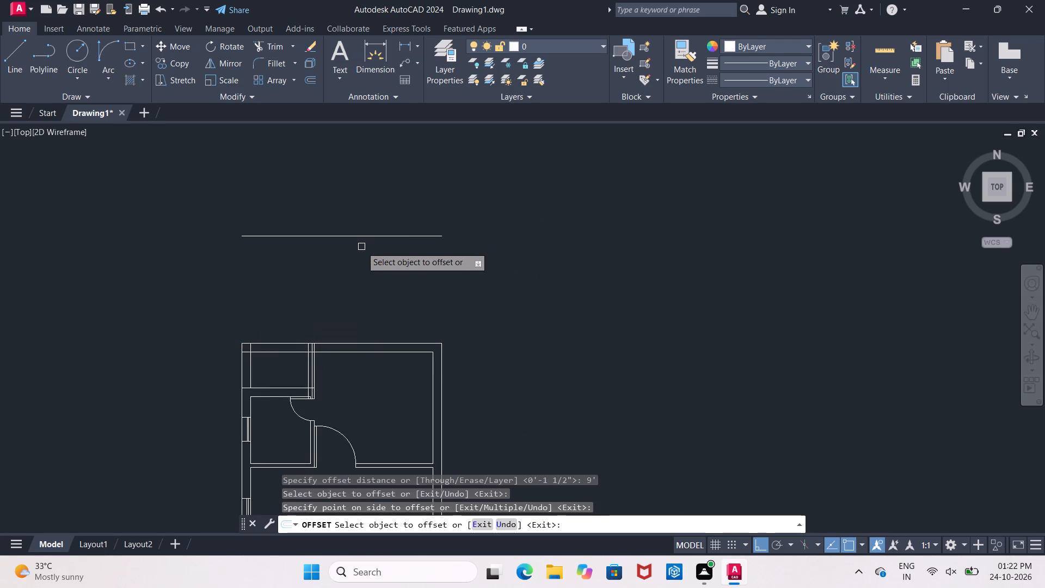
key(Return)
Offset the new horizontal line above the plan 9" upward to form the wall thickness.
key(Return)
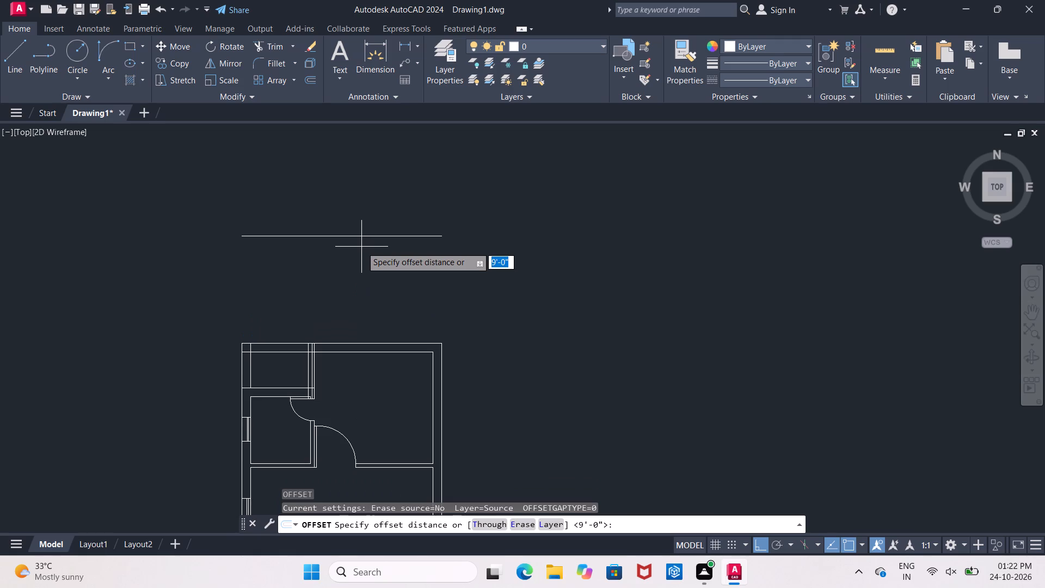
text(9")
key(Return)
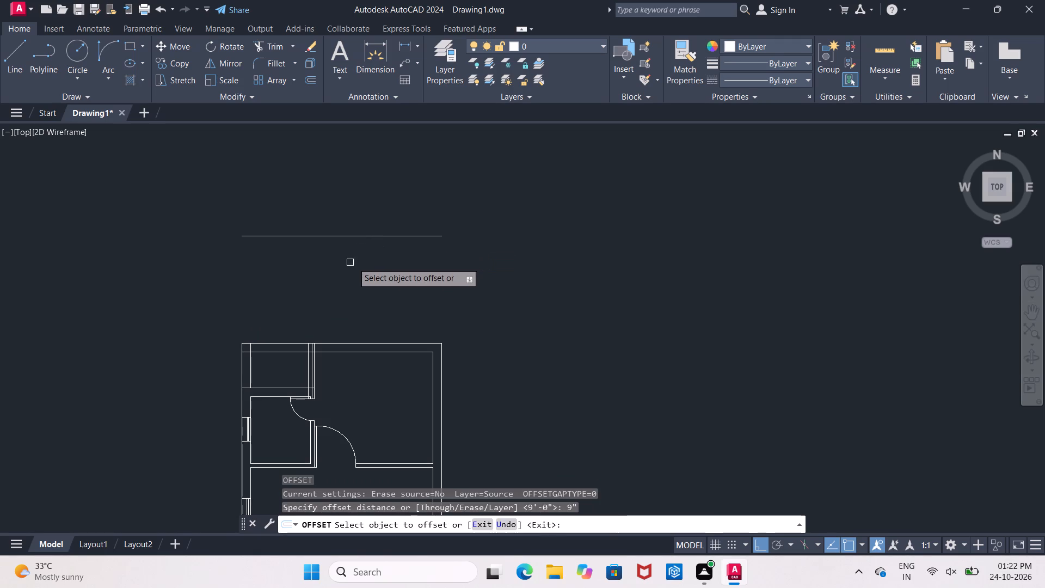
click(381, 236)
click(385, 191)
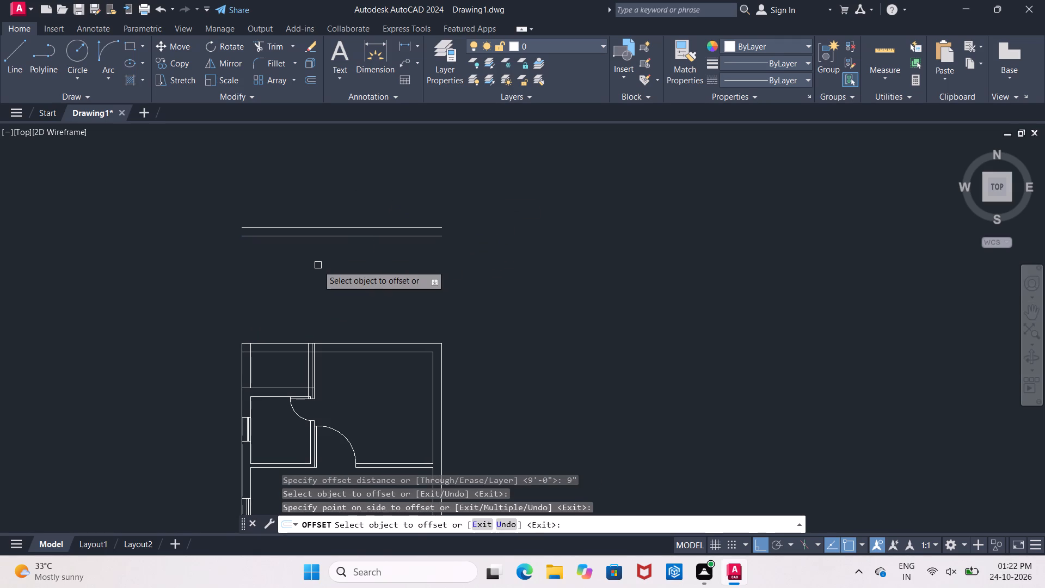
key(Escape)
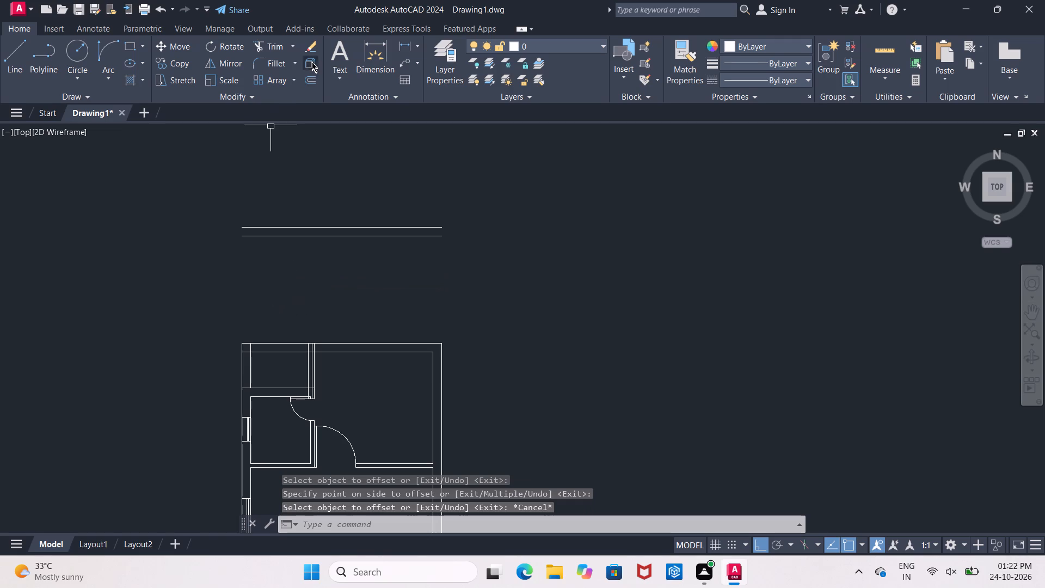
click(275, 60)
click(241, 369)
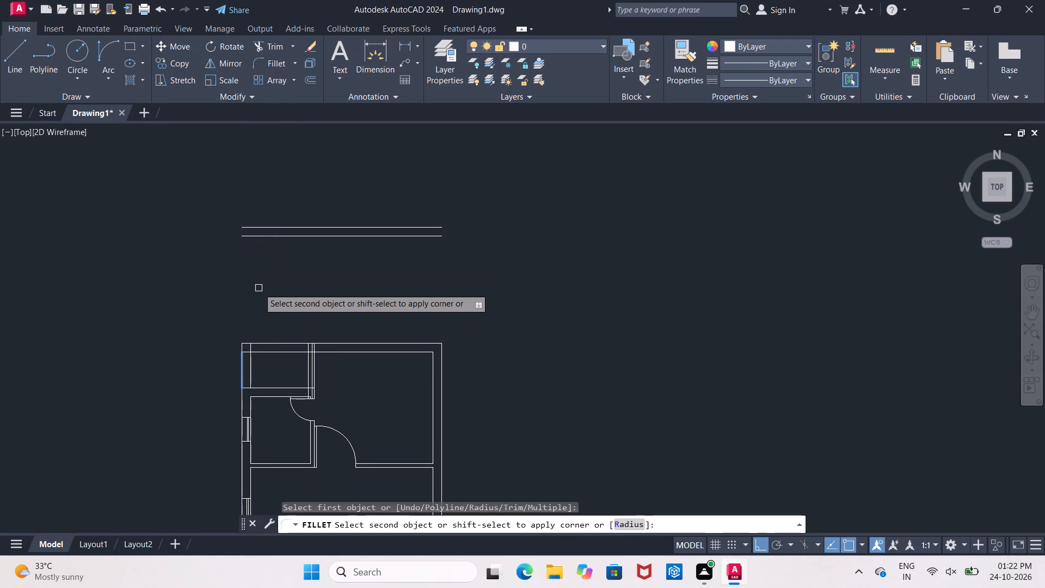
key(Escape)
Fillet the left exterior wall's inner line with the lower of the two new top lines into a corner.
click(267, 61)
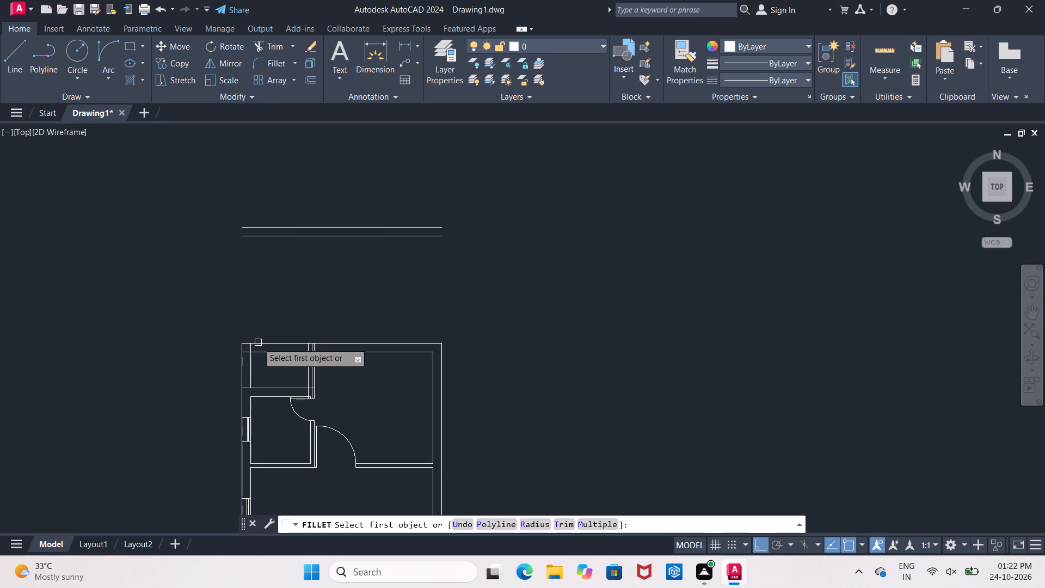
scroll(250, 348, up, 3)
click(250, 348)
scroll(251, 272, down, 2)
middle_drag(251, 282, 252, 321)
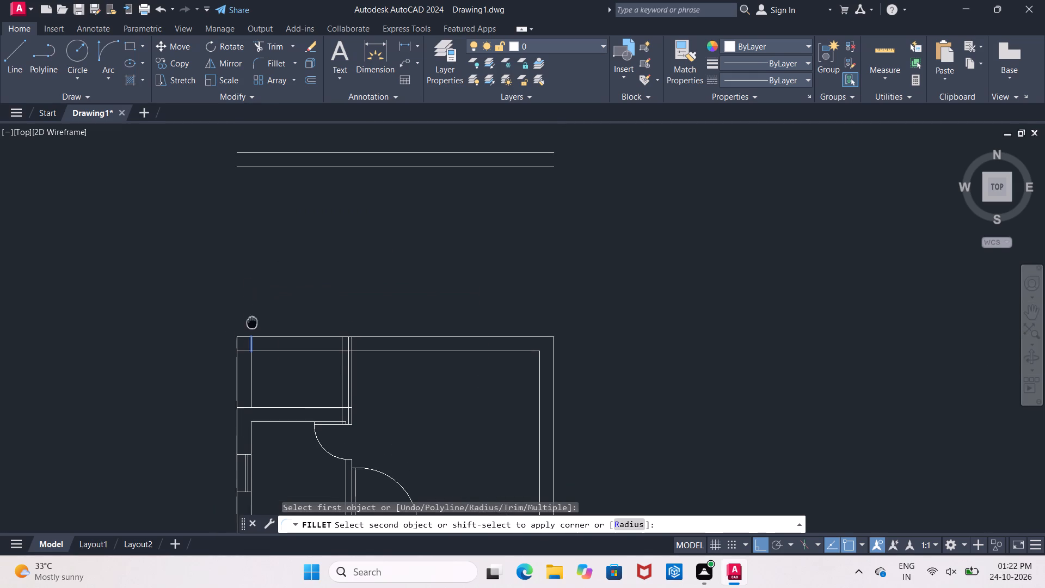
click(283, 169)
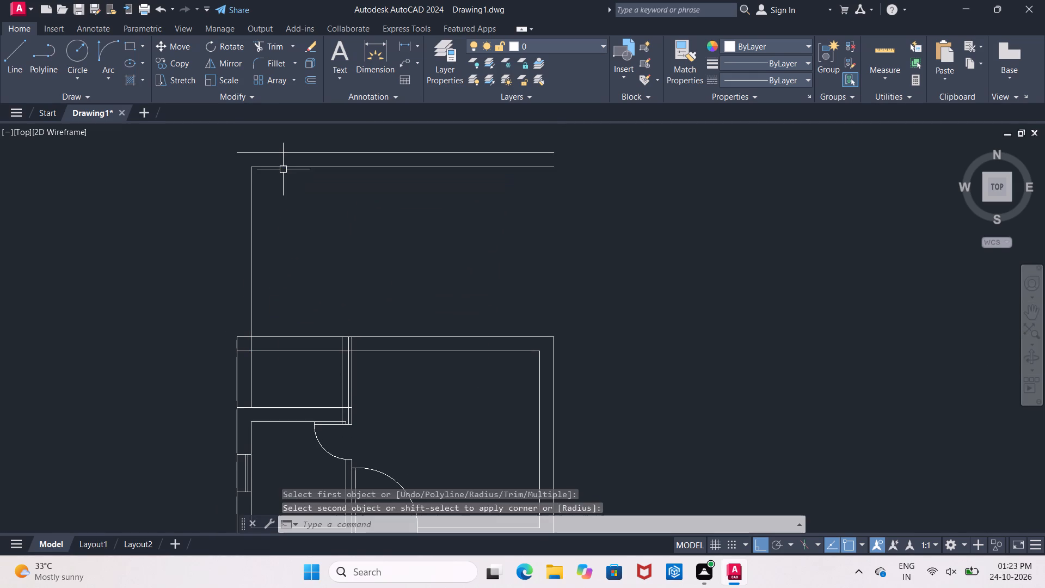
Fillet the upper of the two new top lines with the left exterior wall's outer line into a corner.
click(261, 61)
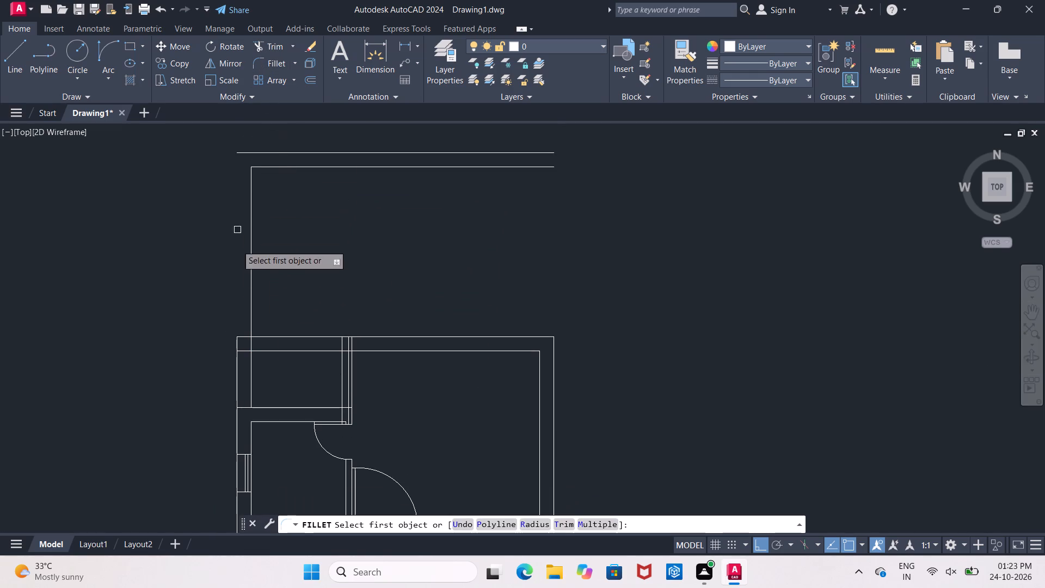
click(238, 151)
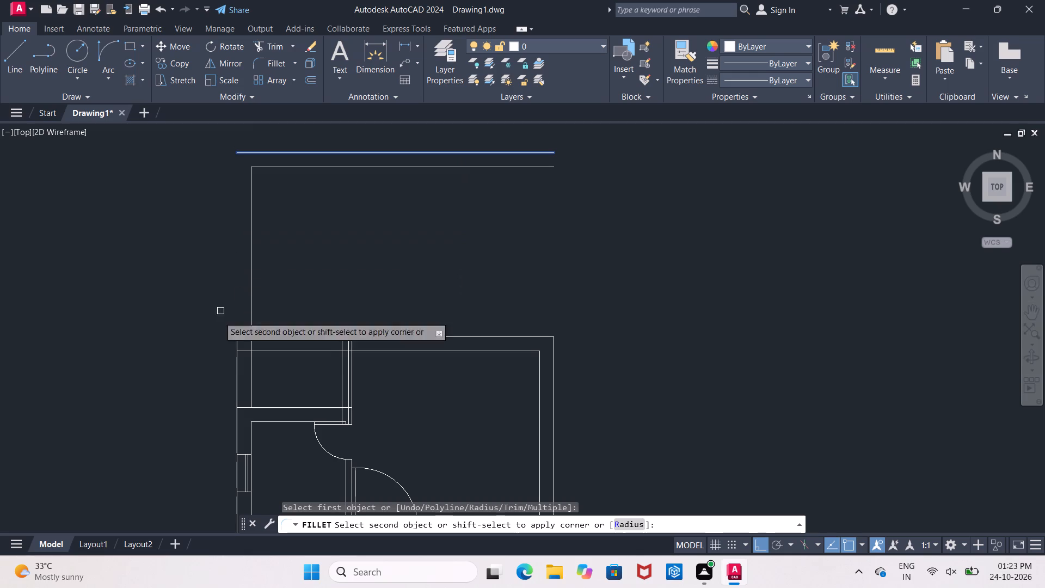
click(240, 367)
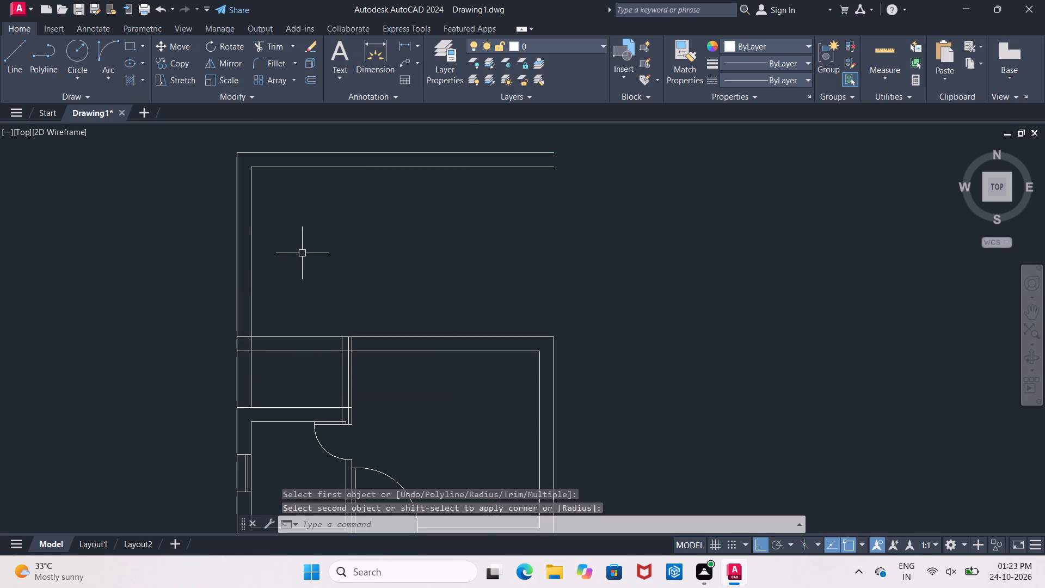
key(Escape)
Trim the overlapping wall lines where the house's former top wall meets the left exterior wall.
key(t)
text(r)
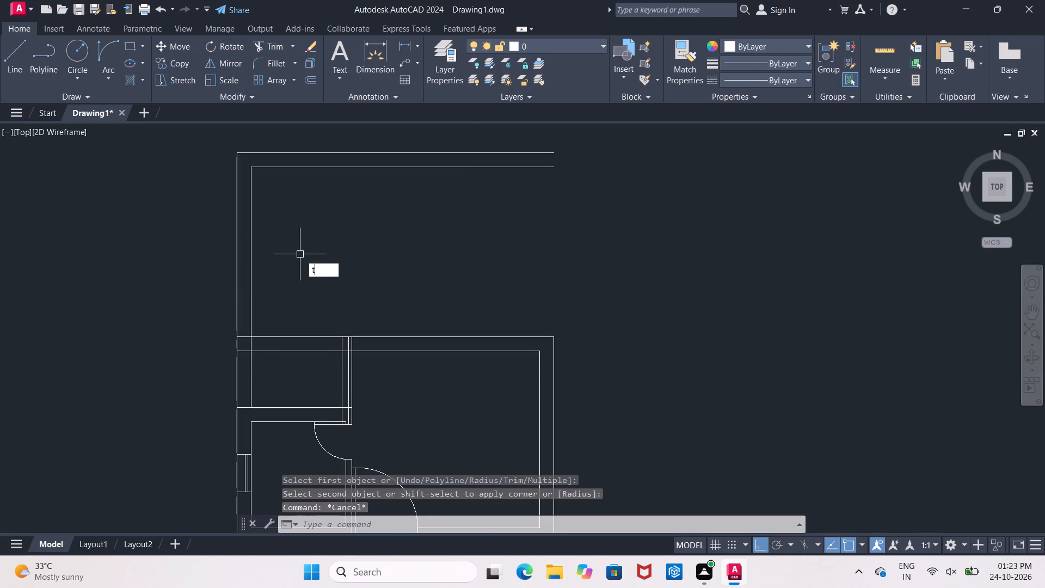
key(space)
key(space)
scroll(239, 313, up, 2)
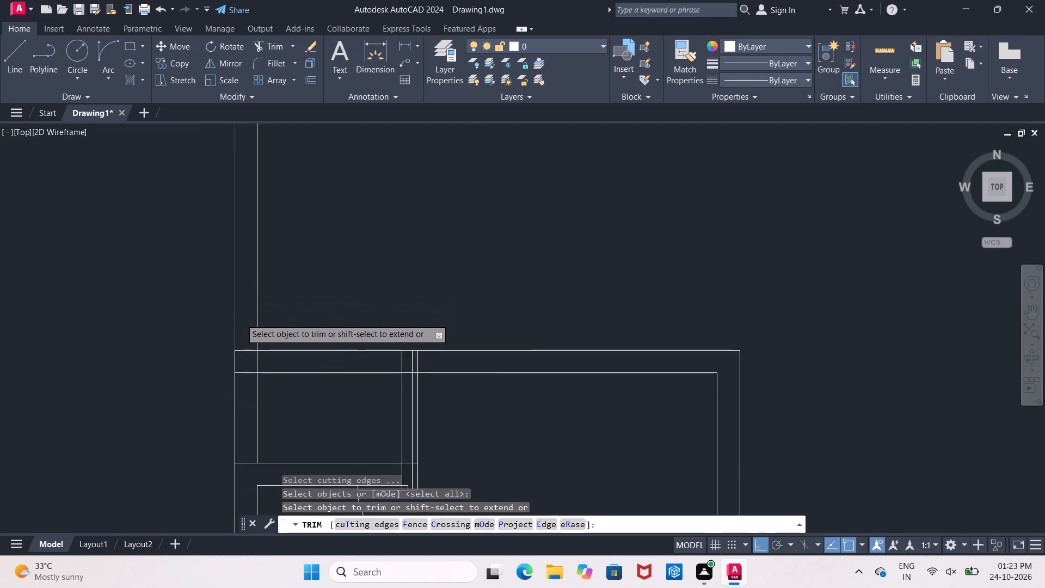
click(246, 371)
click(251, 408)
click(270, 383)
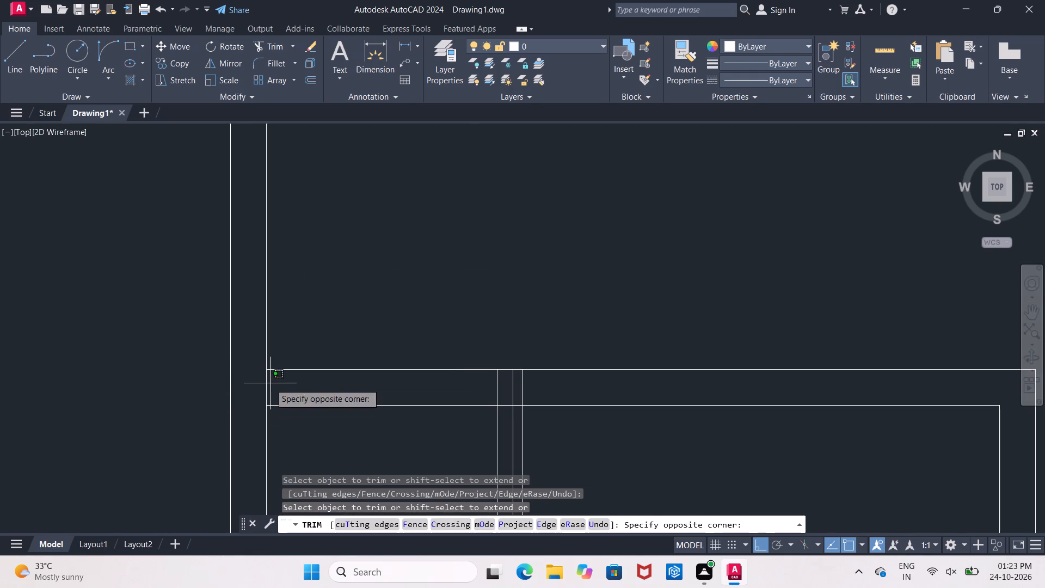
scroll(266, 382, down, 1)
click(266, 388)
scroll(303, 334, down, 2)
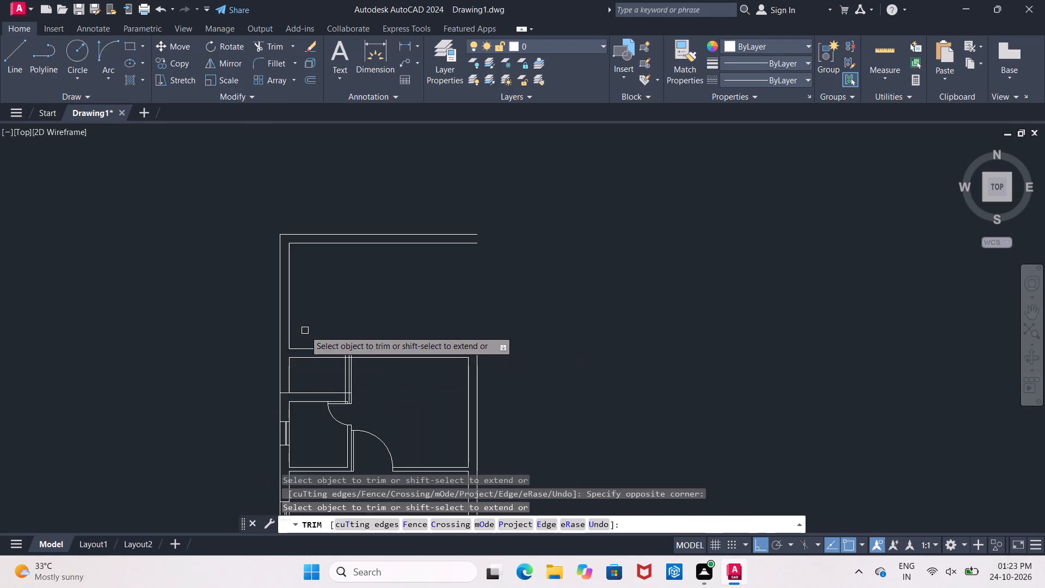
middle_drag(305, 330, 281, 280)
scroll(266, 285, up, 2)
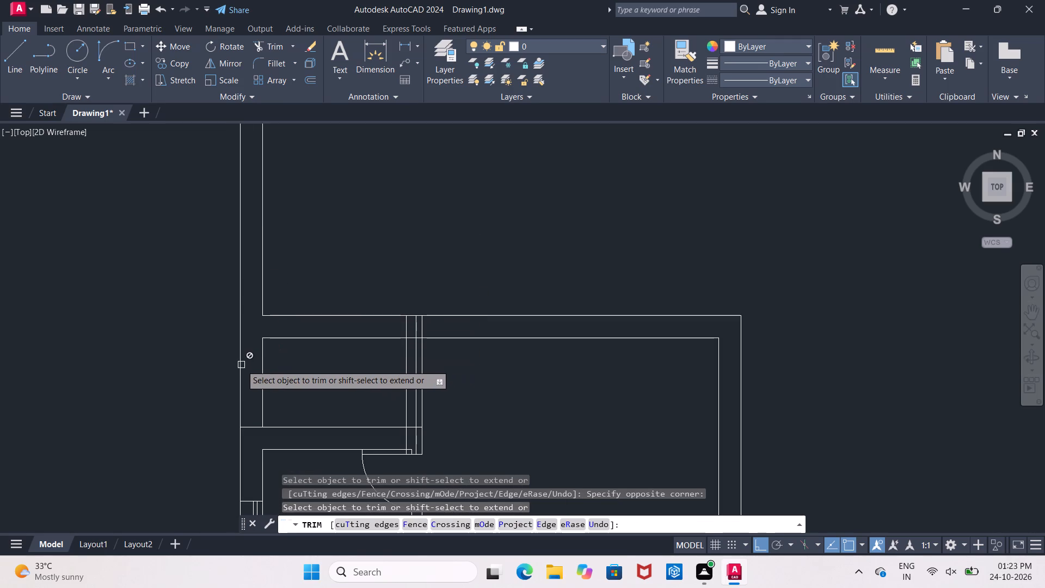
key(Escape)
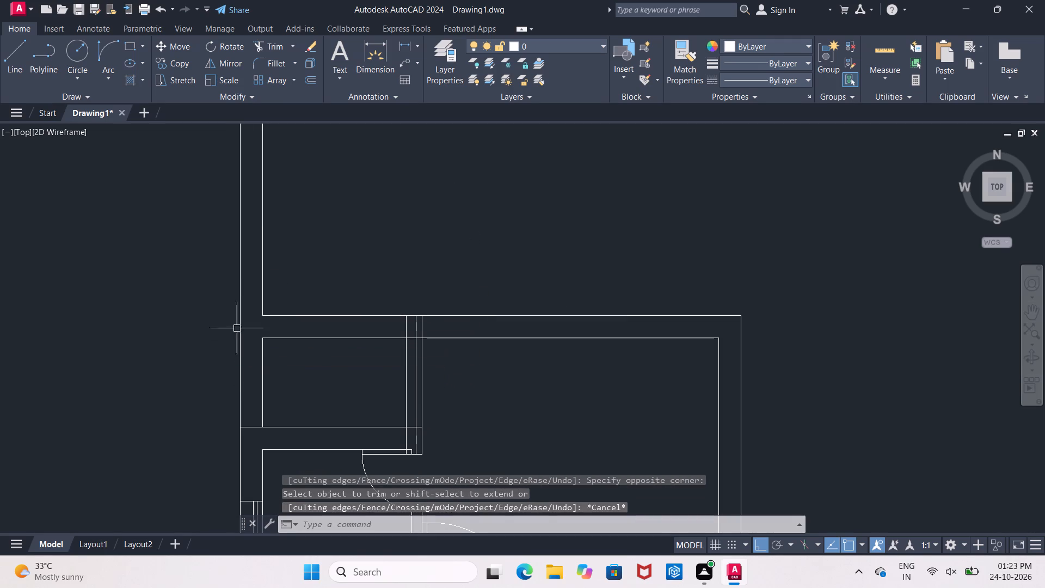
Extend the inner line of the former top wall leftward to the left exterior wall's outer line.
click(241, 315)
key(Escape)
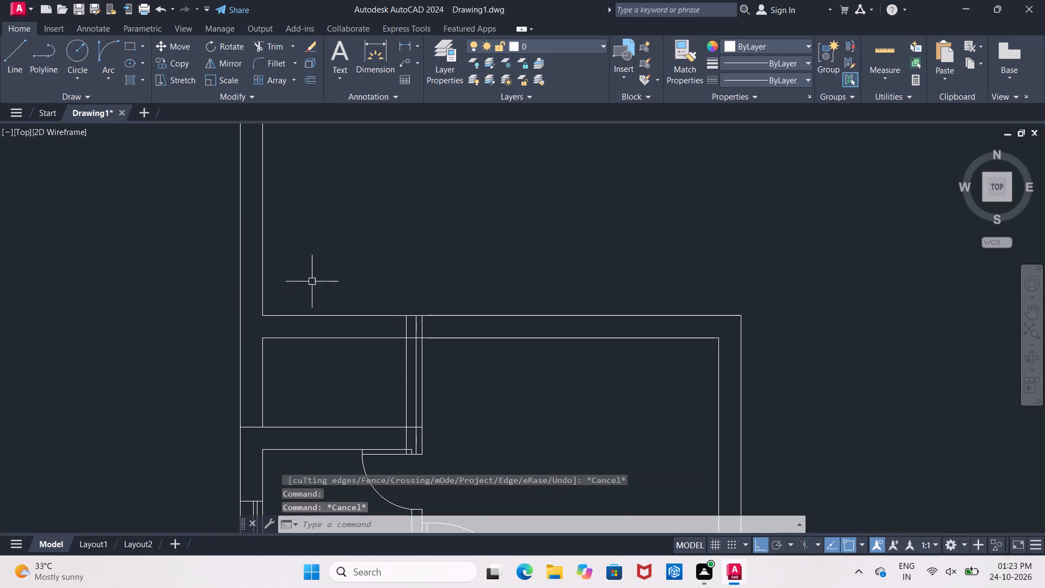
key(Escape)
text(ex)
key(space)
key(space)
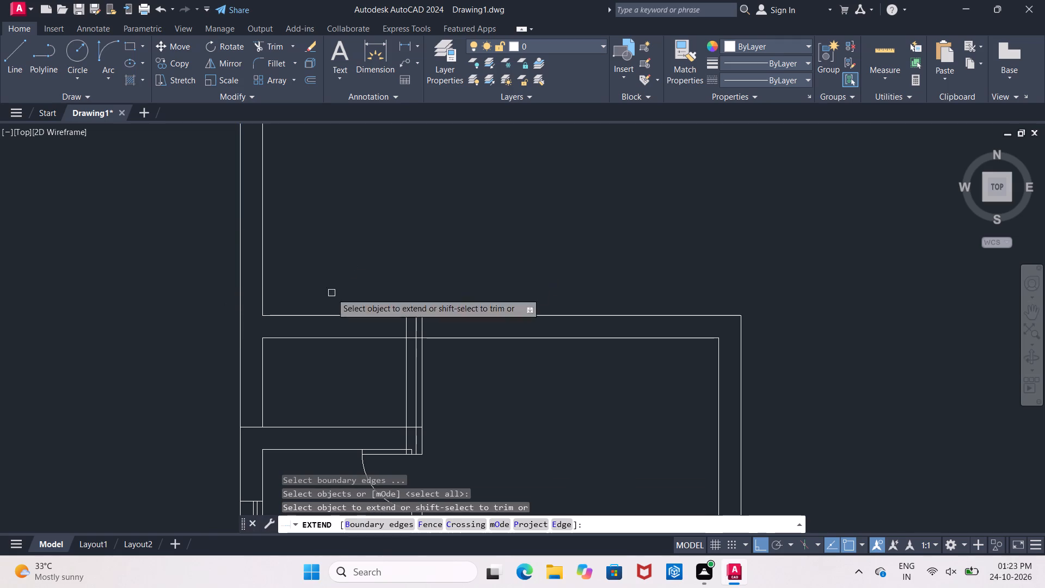
click(282, 339)
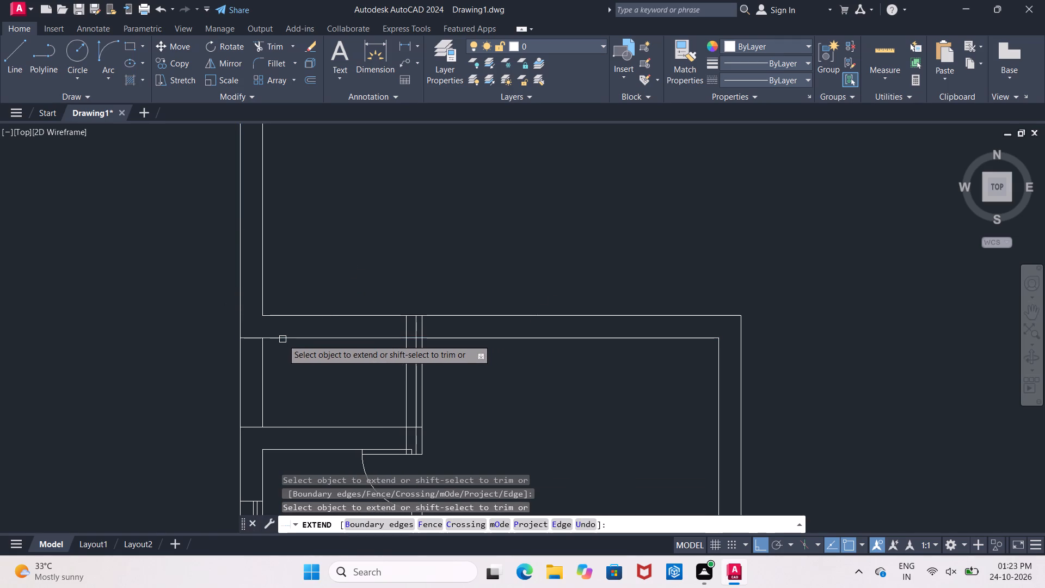
key(Escape)
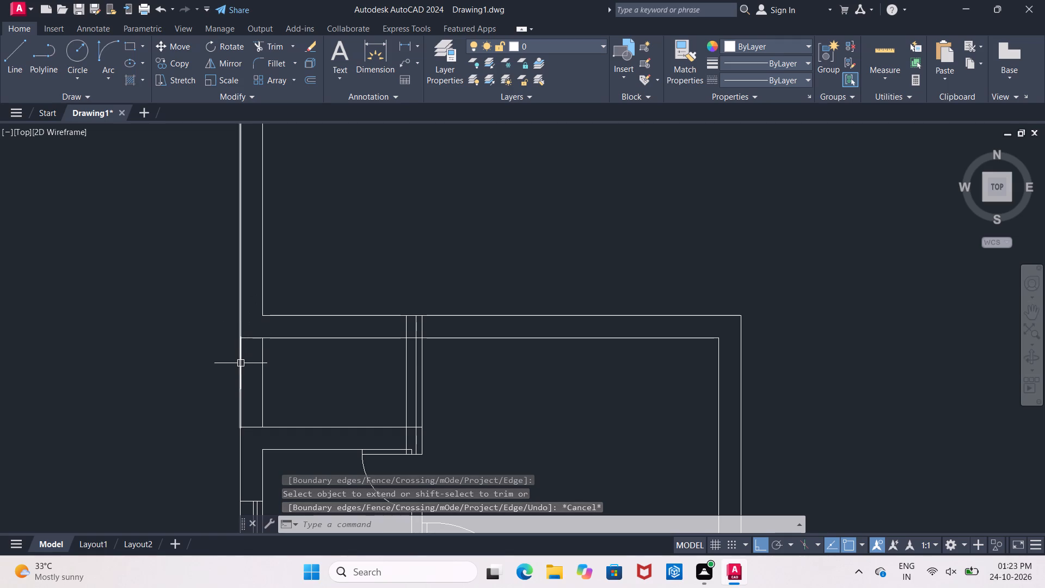
Trim the left wall's outer line between the former top wall's inner line and the horizontal wall below it.
text(tr)
key(space)
key(space)
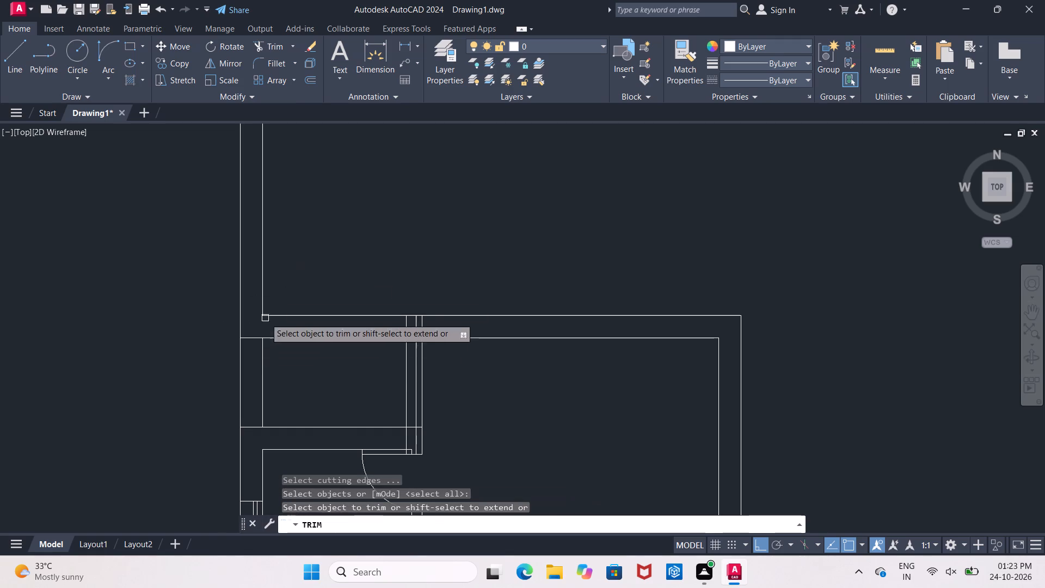
click(242, 367)
key(Escape)
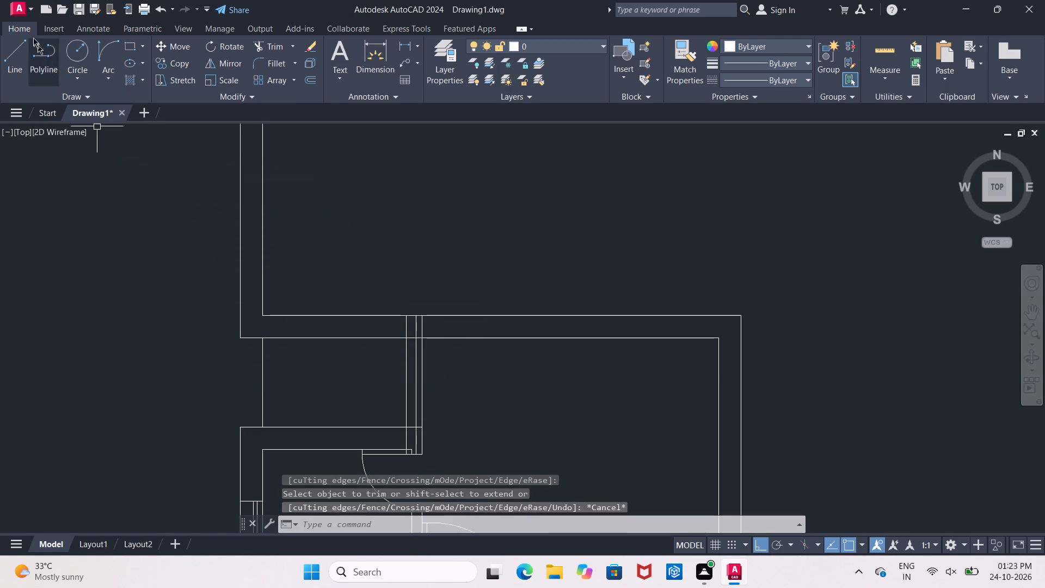
Draw a vertical line closing the gap in the left wall's outer face, from the former top wall's inner line to the wall below.
click(11, 52)
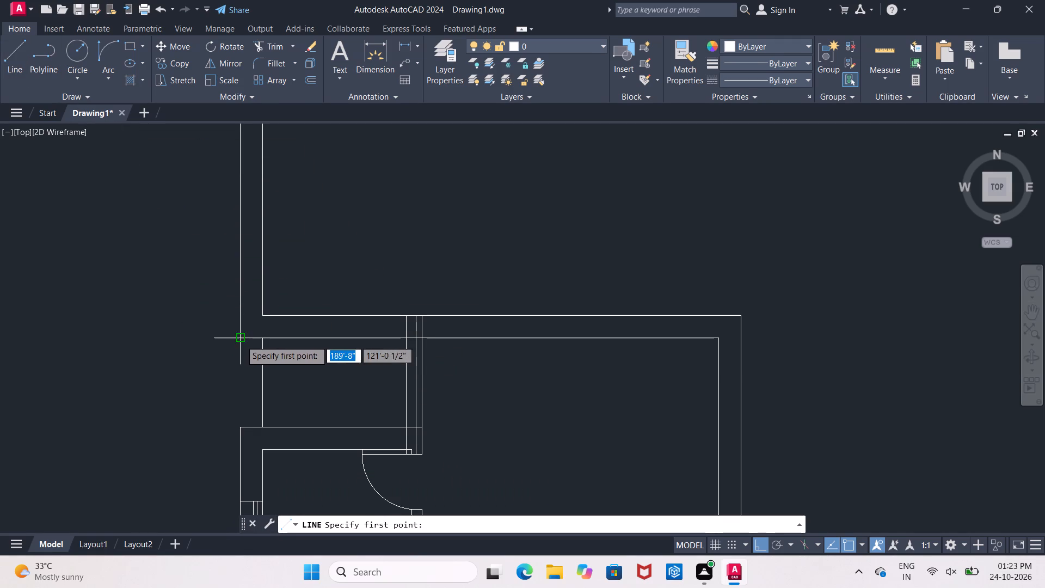
drag(241, 340, 241, 347)
click(239, 427)
key(Escape)
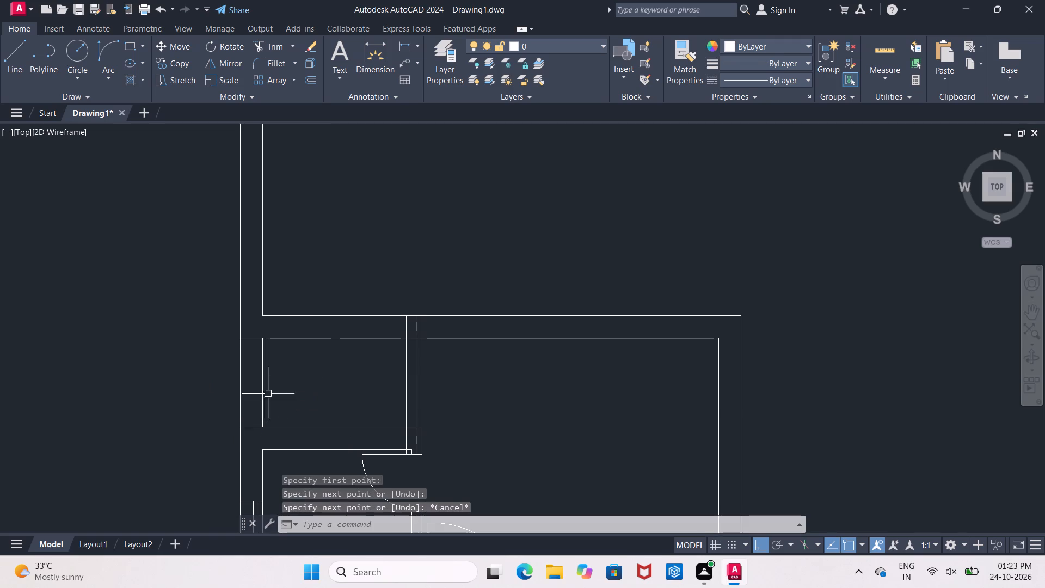
Offset the left wall's inner line 10'4.5" to the right, inside the new upper space.
scroll(305, 254, down, 1)
middle_drag(304, 262, 239, 329)
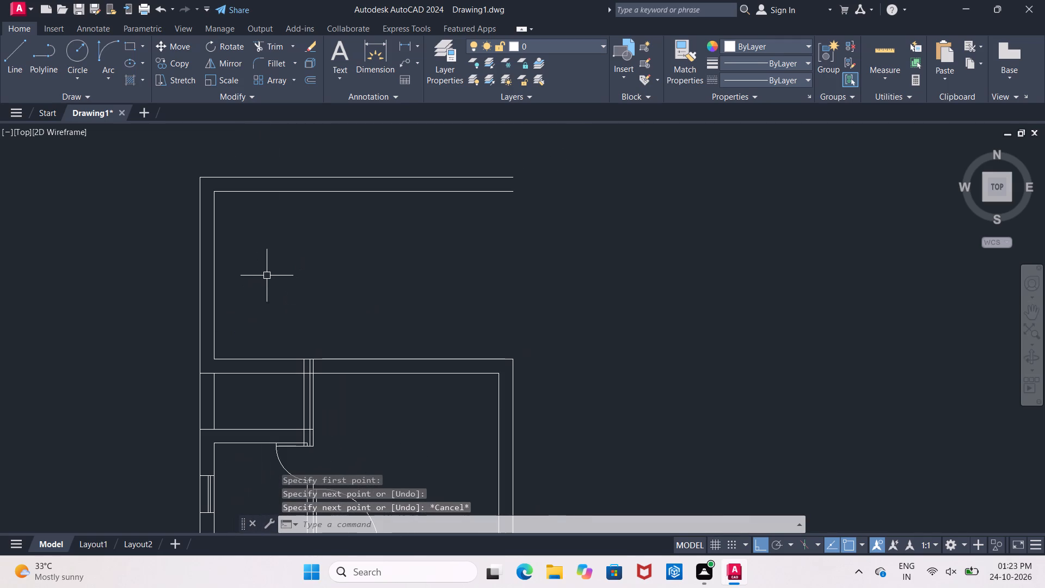
key(o)
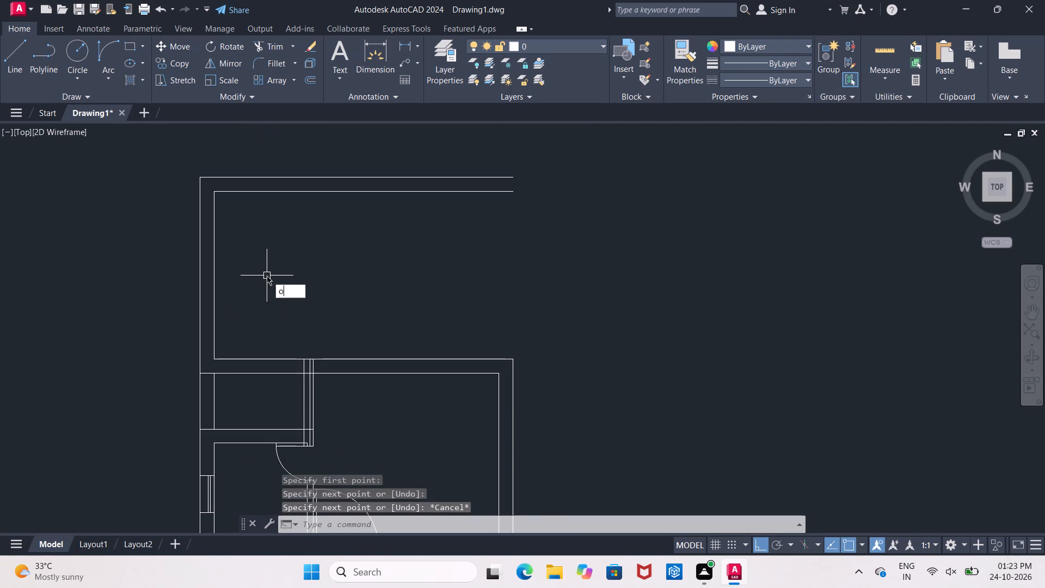
key(Return)
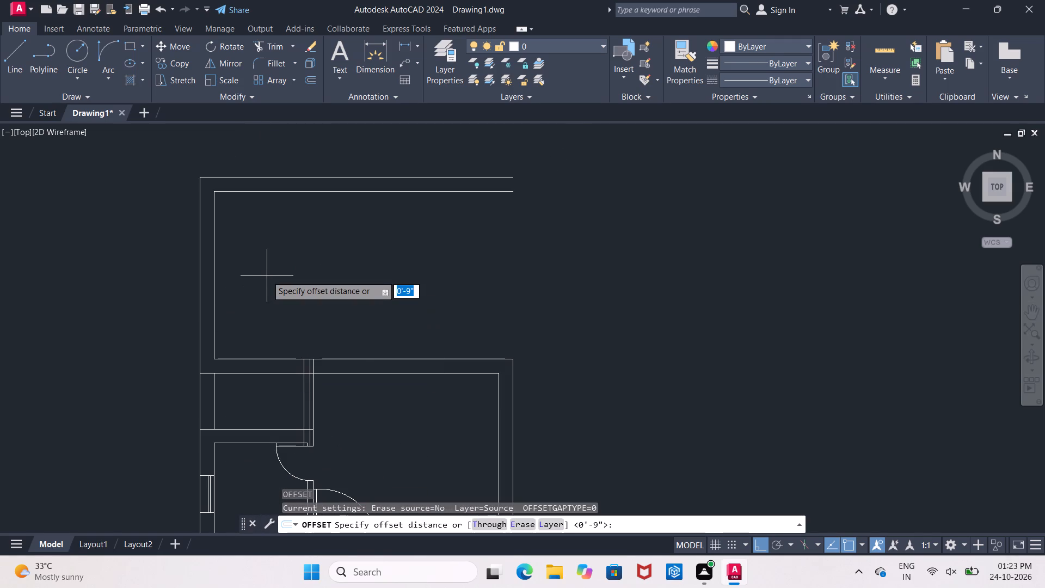
text(10'4.5)
key(shift+quotedbl)
key(Return)
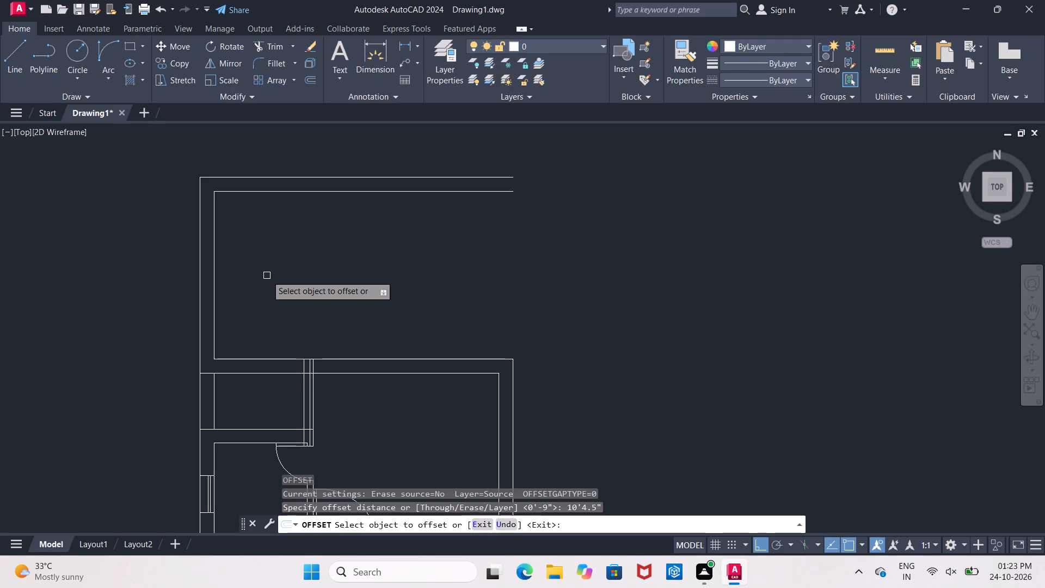
click(217, 281)
click(304, 285)
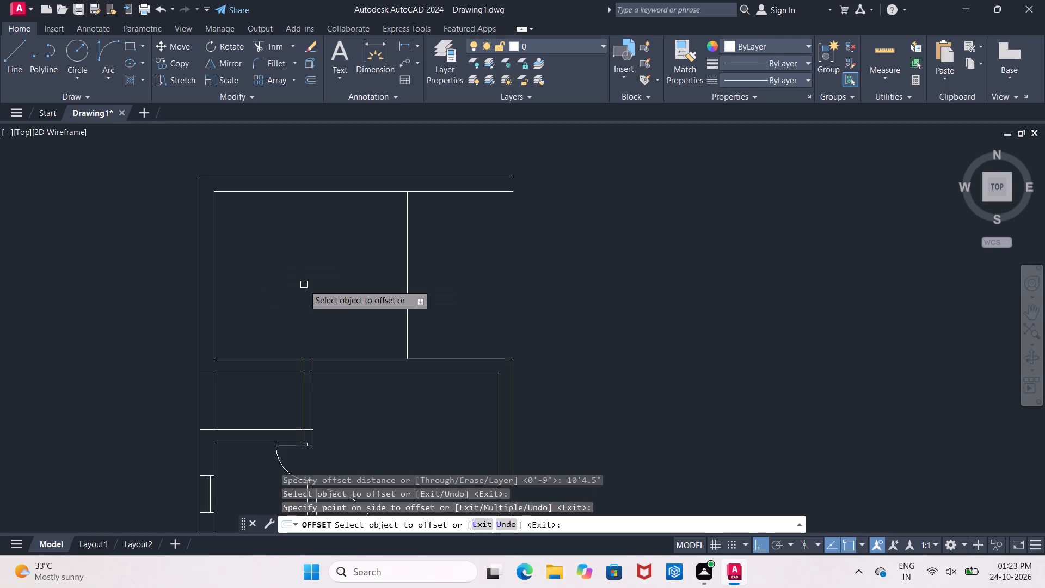
key(Return)
Offset the new vertical line 4" to the right to form the partition thickness.
key(Return)
text(4")
key(Return)
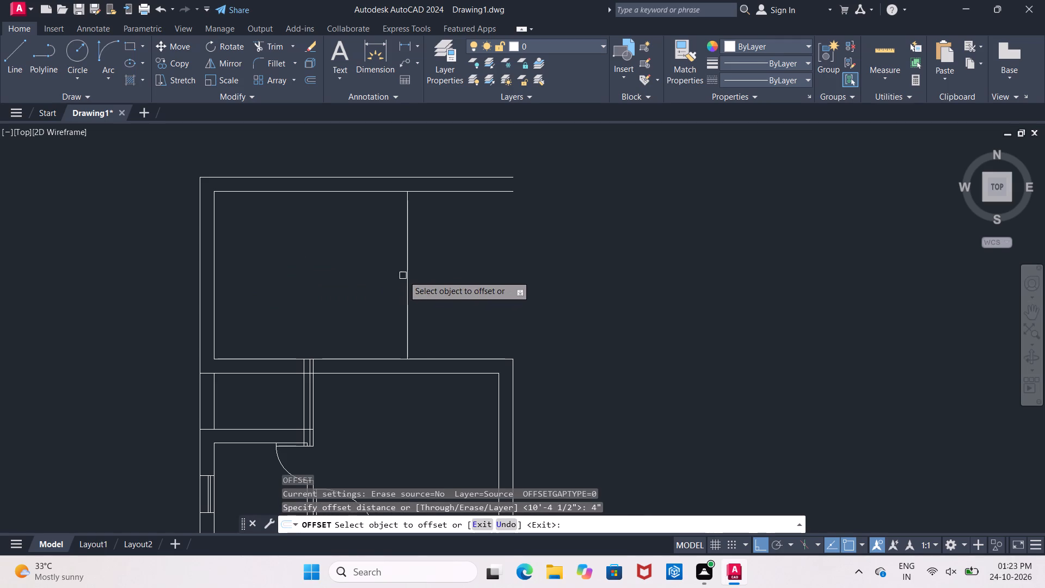
drag(407, 277, 416, 277)
click(481, 278)
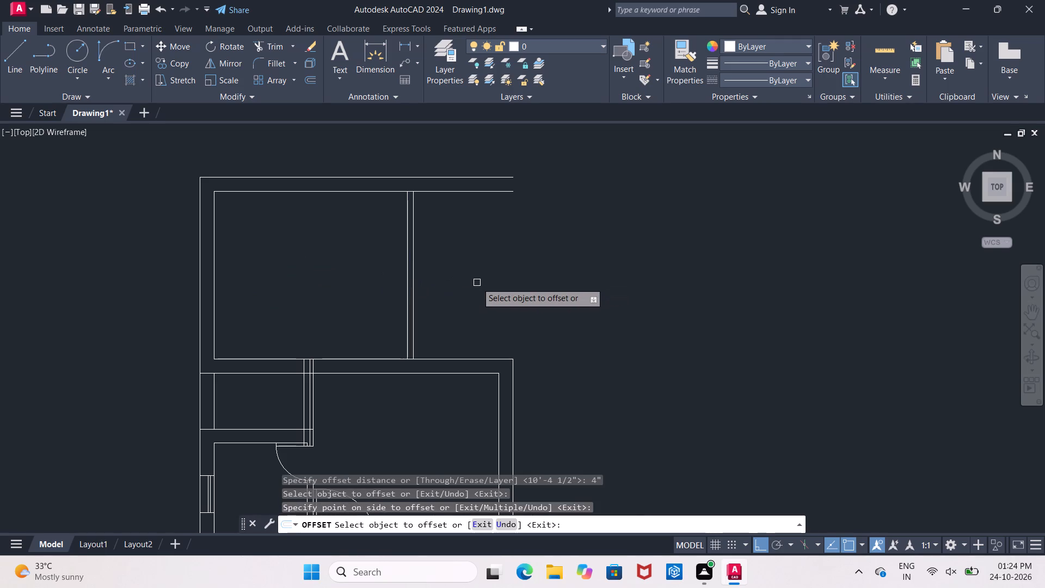
key(Return)
Offset the partition's right line 5' to the right to set the small room's width.
key(Return)
text(5')
key(Return)
drag(413, 266, 421, 268)
click(495, 271)
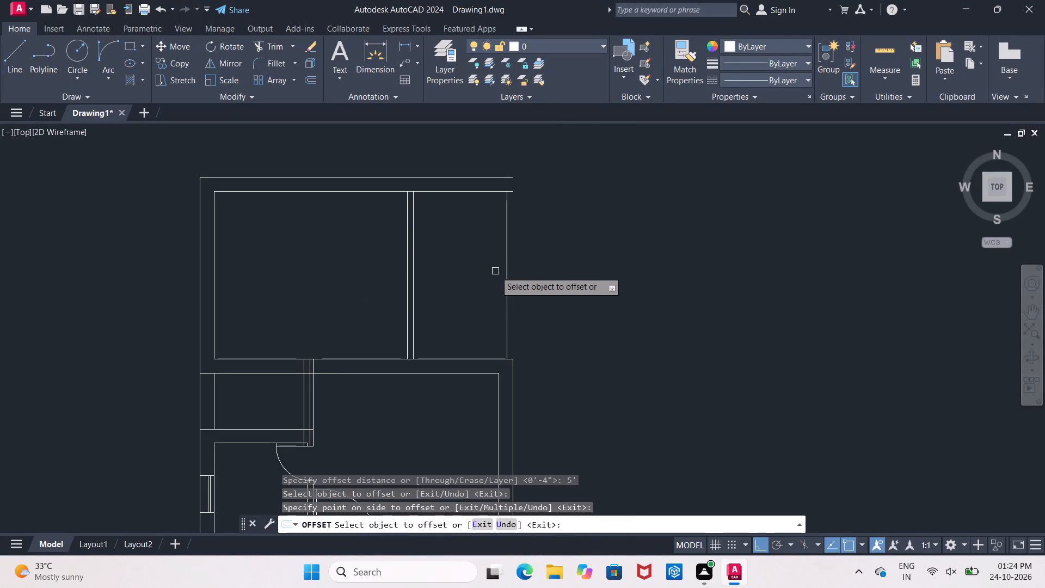
key(Return)
Offset the small room's right boundary line 4" outward to form its wall thickness.
key(Return)
text(4")
key(Return)
click(508, 254)
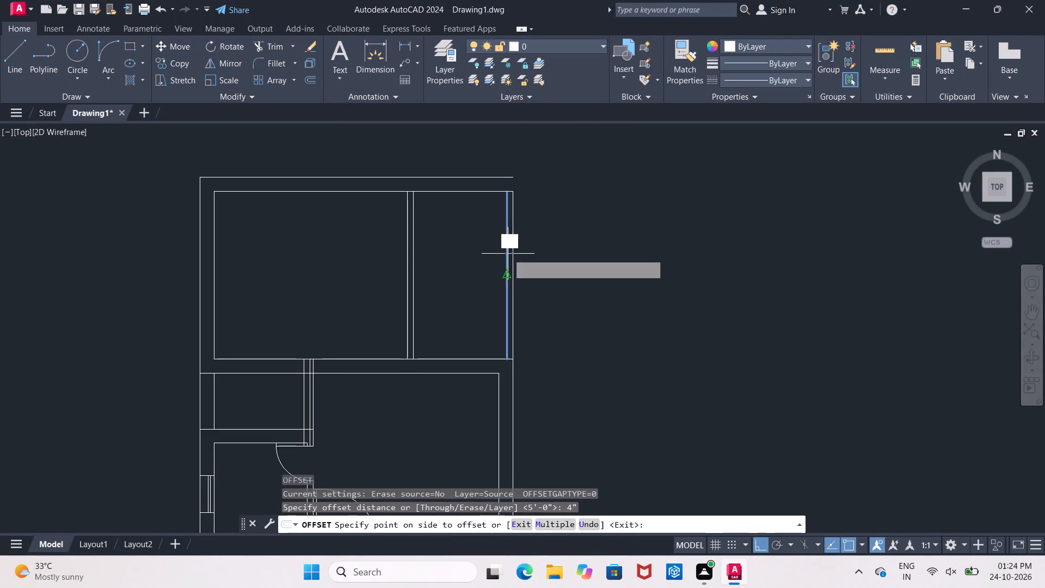
click(517, 254)
key(Return)
Offset the new top wall's inner line 5'7.5" downward across the upper space.
key(Return)
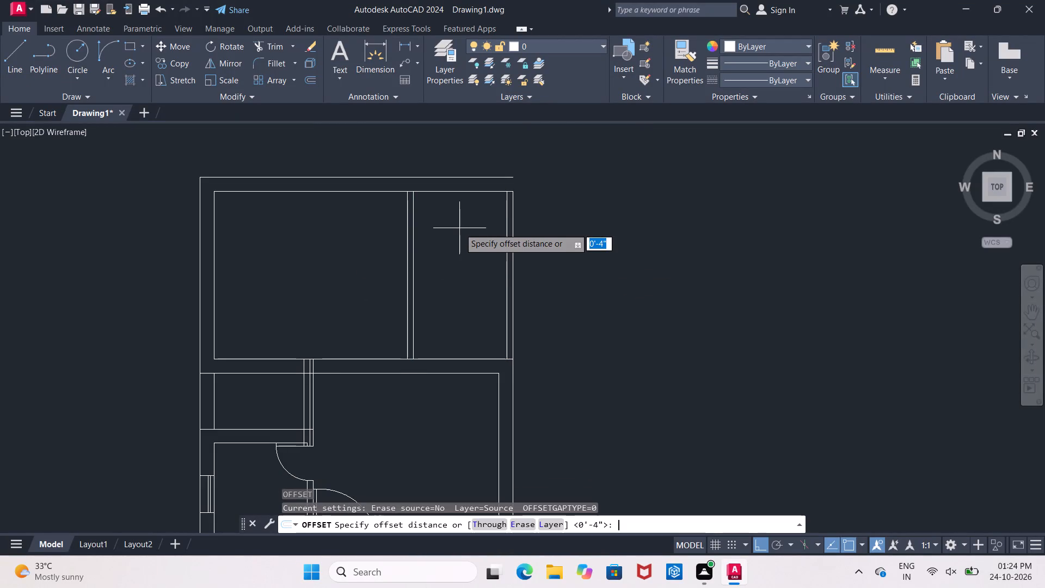
text(5'7.5")
key(Return)
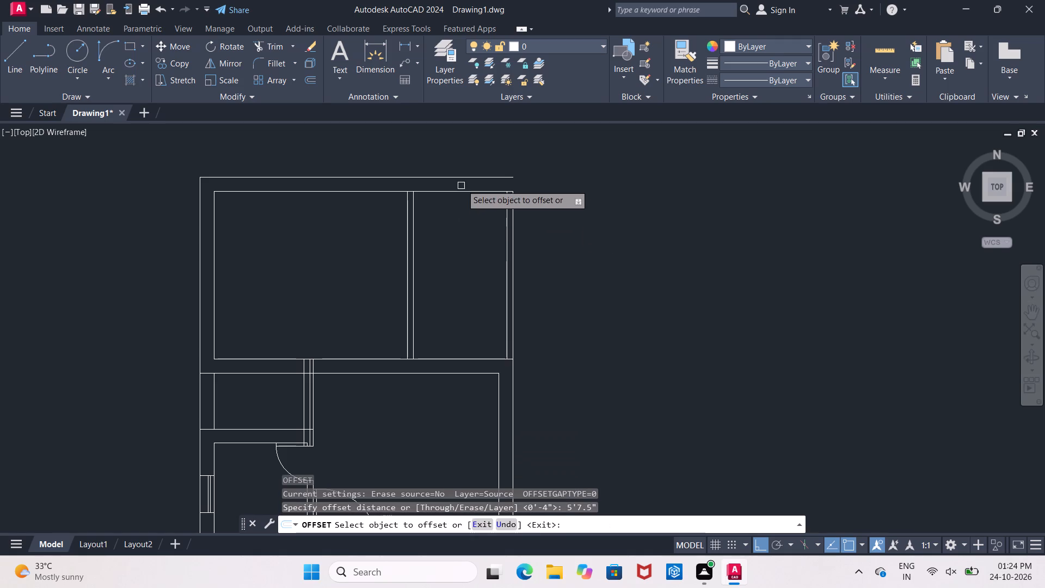
click(458, 195)
click(458, 192)
click(462, 239)
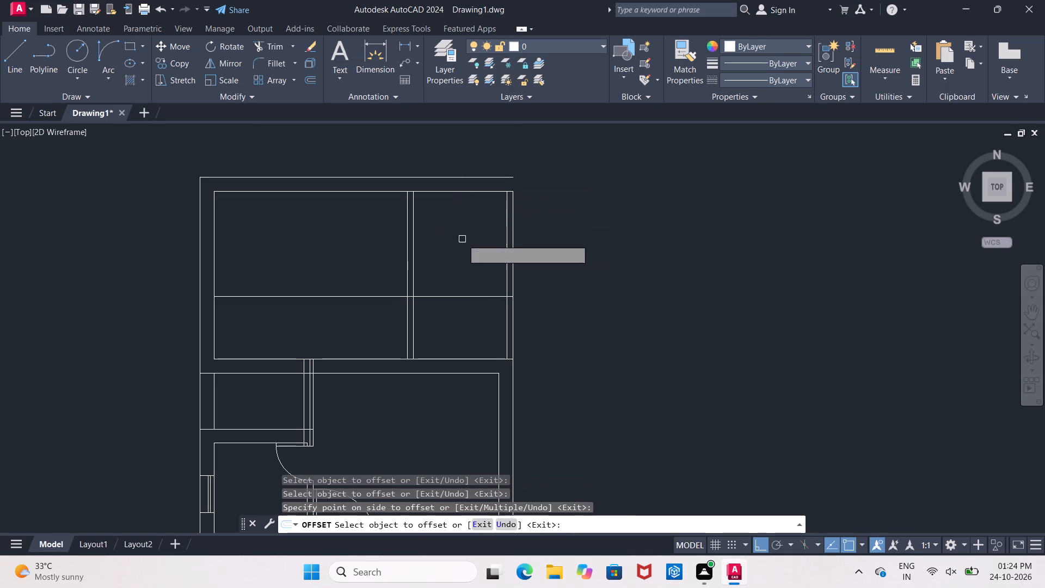
key(Return)
Offset the new horizontal line 4" downward to form the horizontal partition's thickness.
key(Return)
text(4")
key(Return)
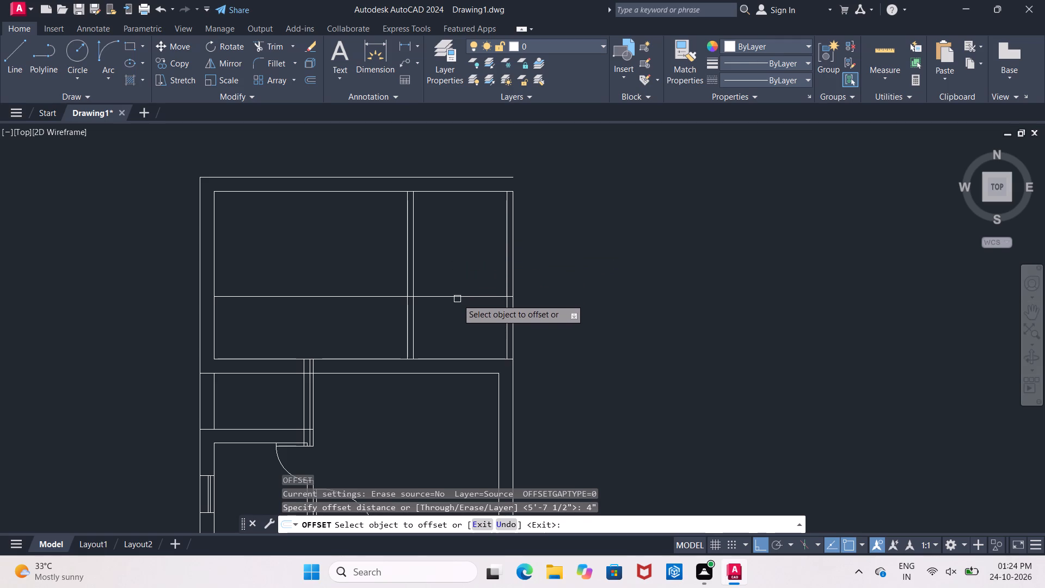
click(457, 299)
click(459, 318)
key(Escape)
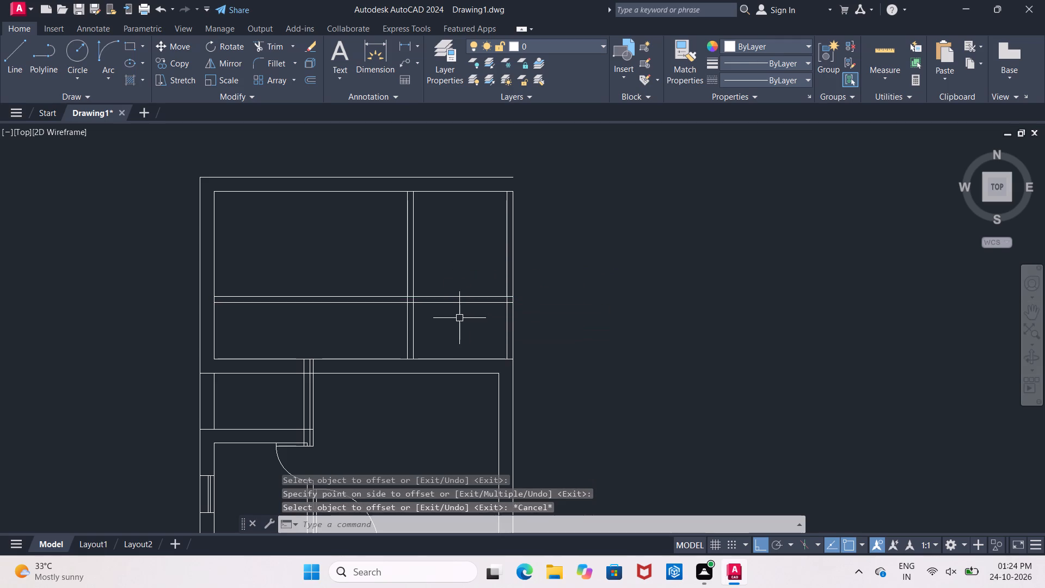
Trim away both horizontal partition lines across the large room, up to the vertical partition.
text(tr)
key(space)
key(space)
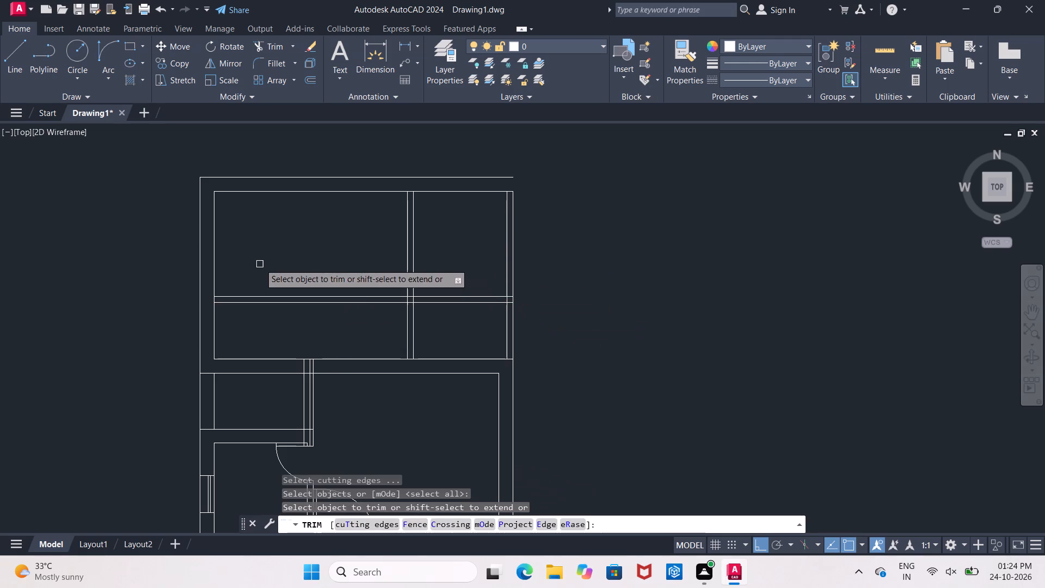
drag(258, 262, 261, 273)
click(269, 306)
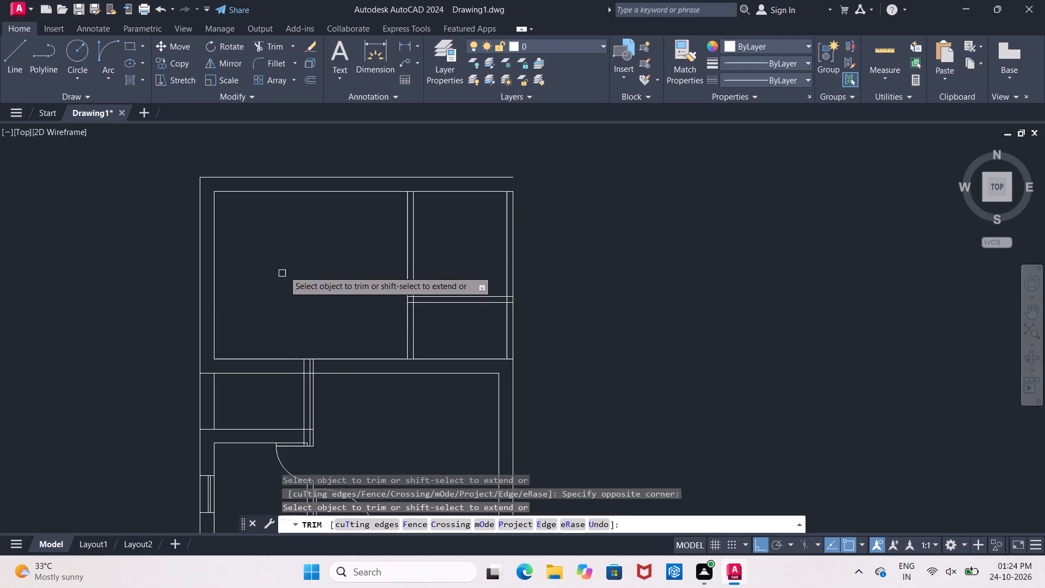
click(383, 321)
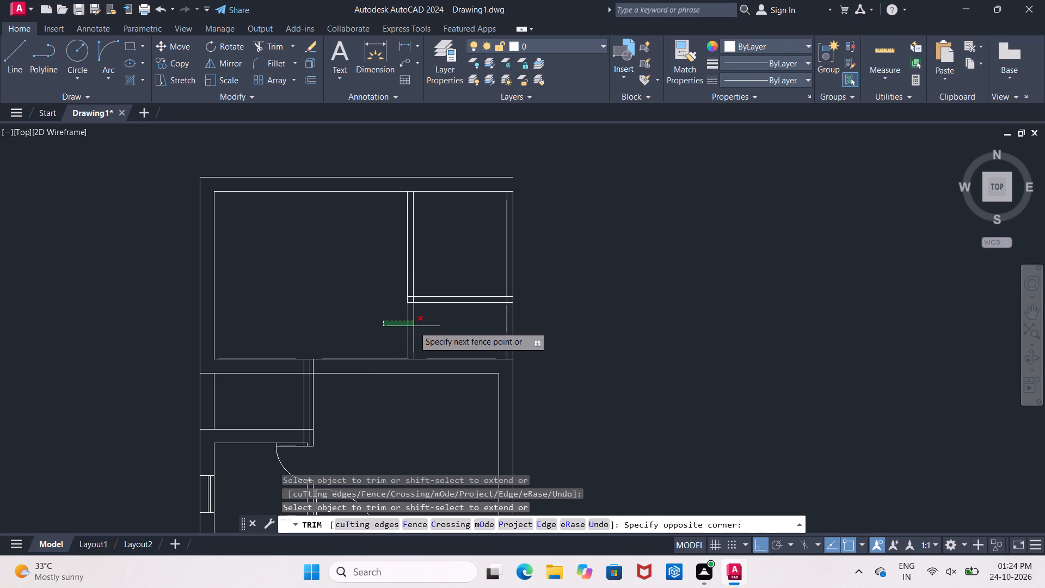
click(380, 326)
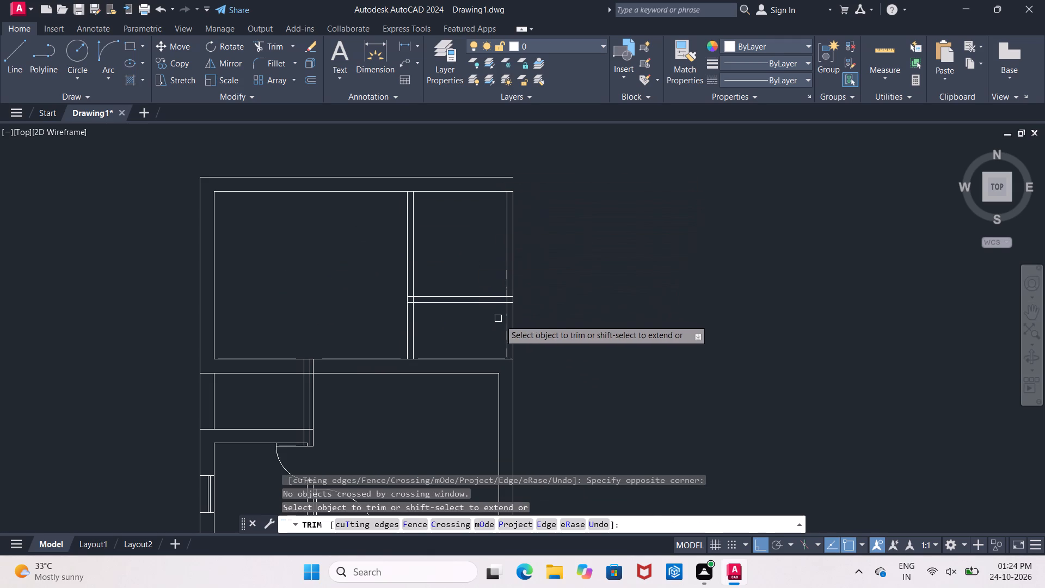
Trim the line overlaps where the horizontal partition meets the small room's right wall, undoing one wrong trim.
scroll(508, 306, up, 2)
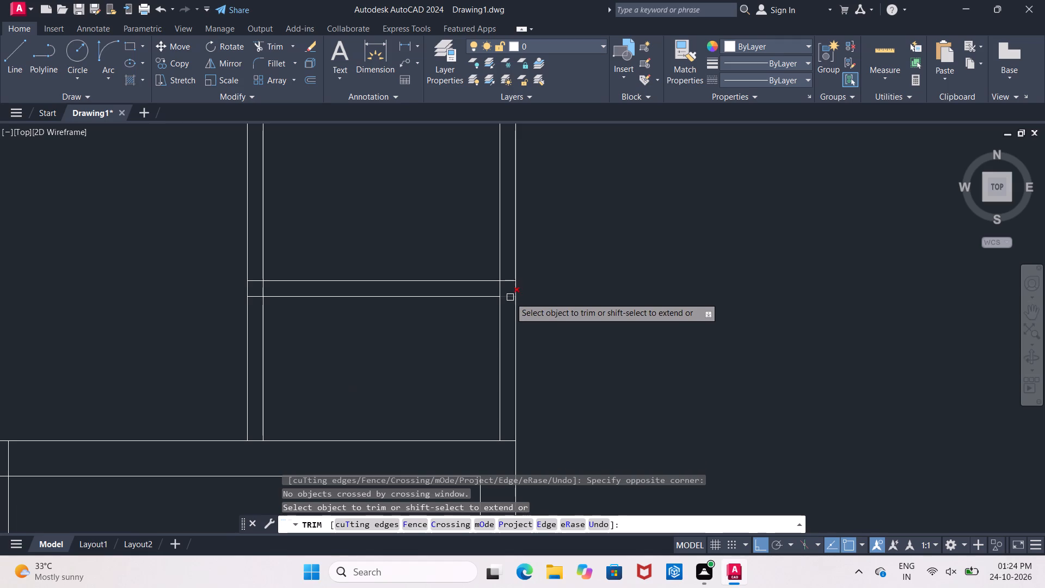
click(510, 297)
click(508, 277)
click(498, 289)
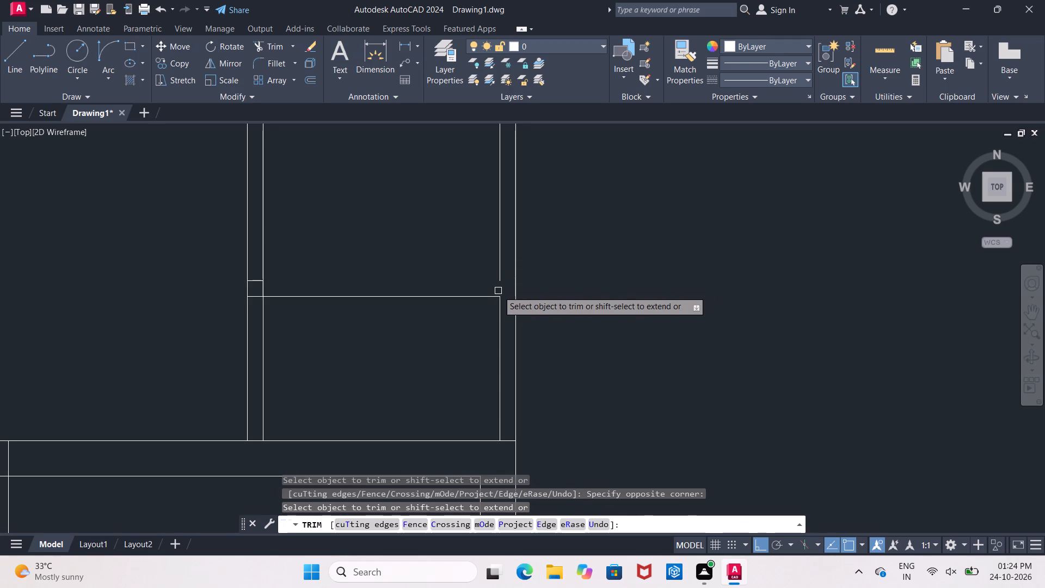
key(ctrl+z)
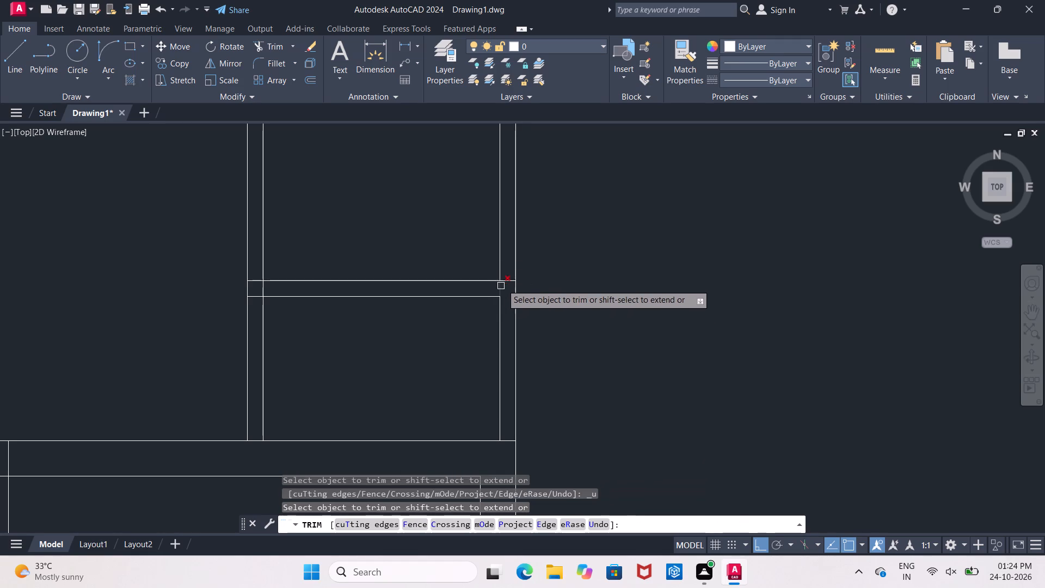
click(508, 281)
click(502, 287)
scroll(398, 254, down, 1)
middle_drag(398, 254, 353, 323)
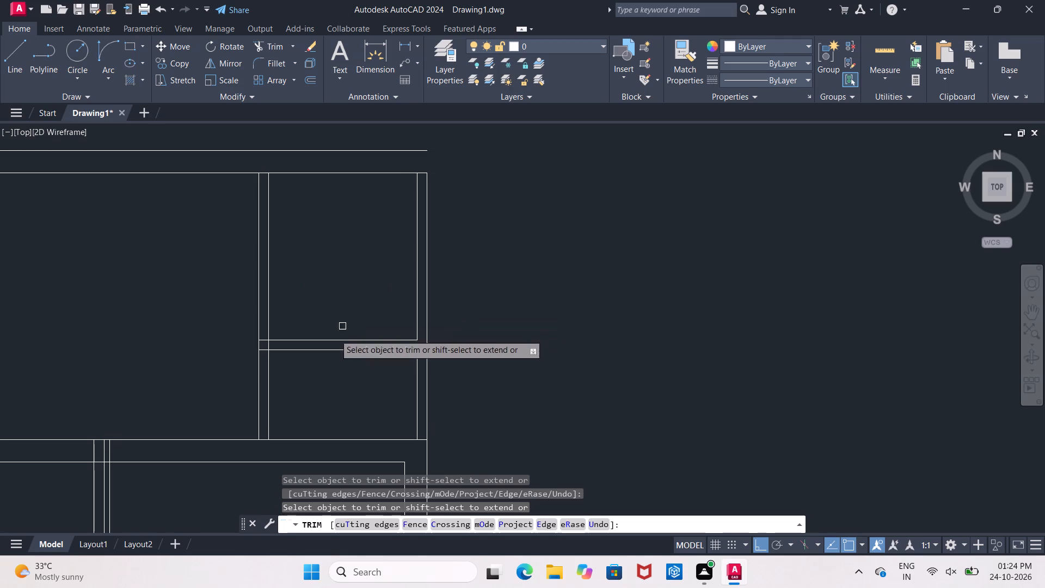
scroll(131, 407, down, 2)
middle_drag(131, 407, 368, 304)
scroll(291, 277, up, 1)
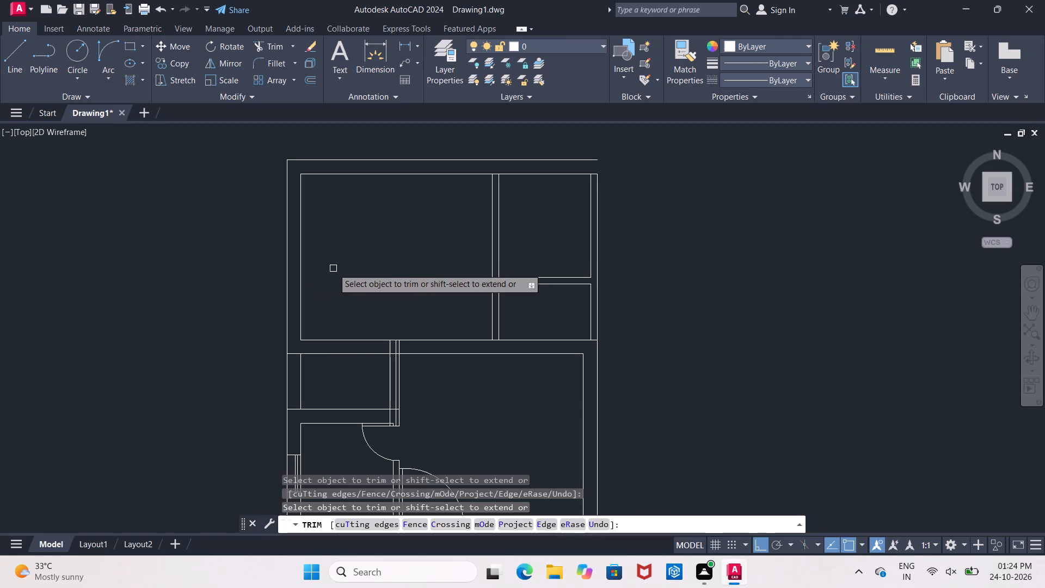
key(Escape)
Offset the top wall's inner line 4'5" downward across the upper space as a window centre line.
key(o)
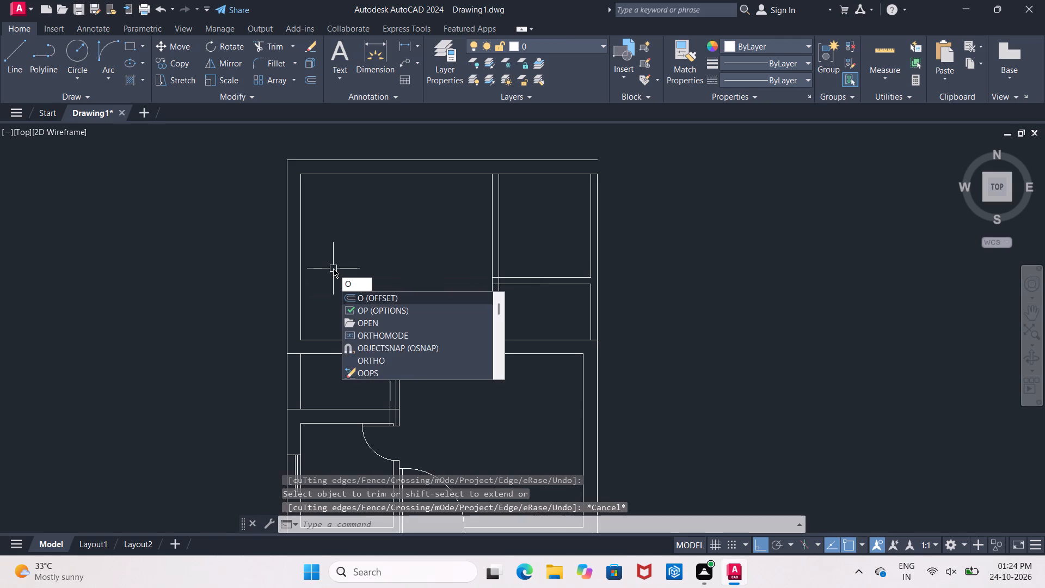
key(Return)
text(4.5)
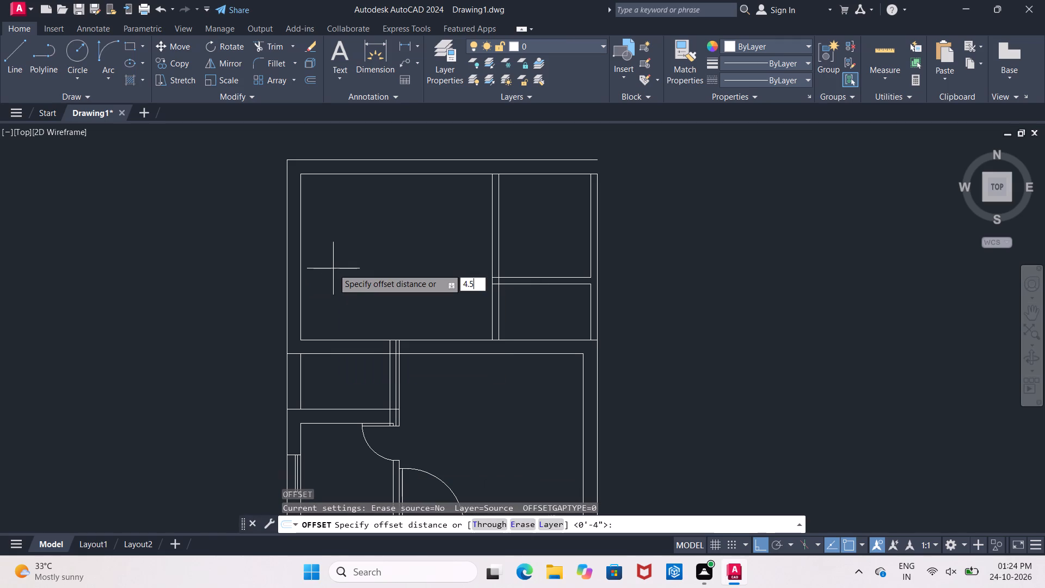
key(shift+quotedbl)
key(Return)
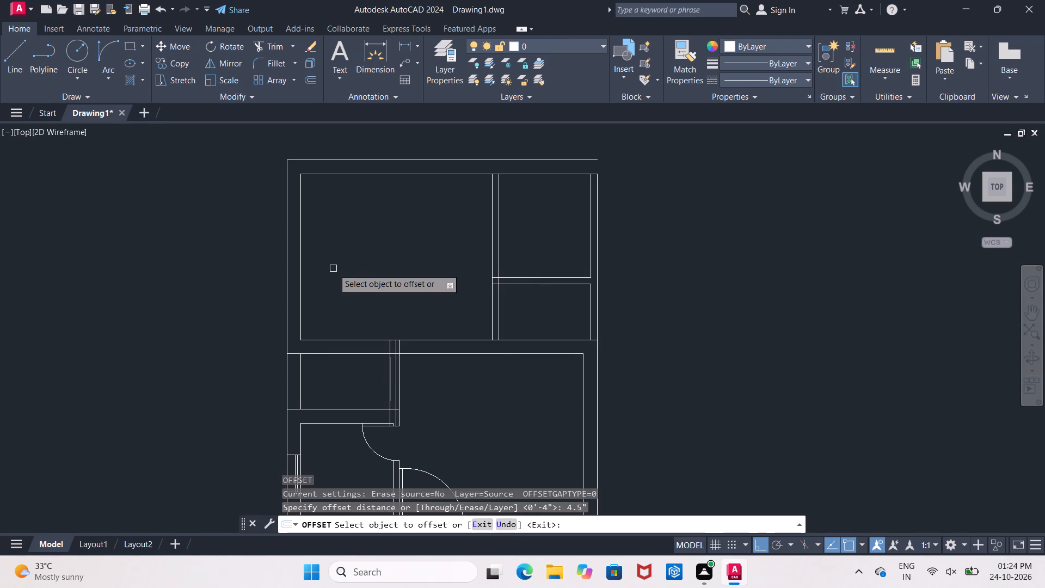
drag(341, 172, 339, 177)
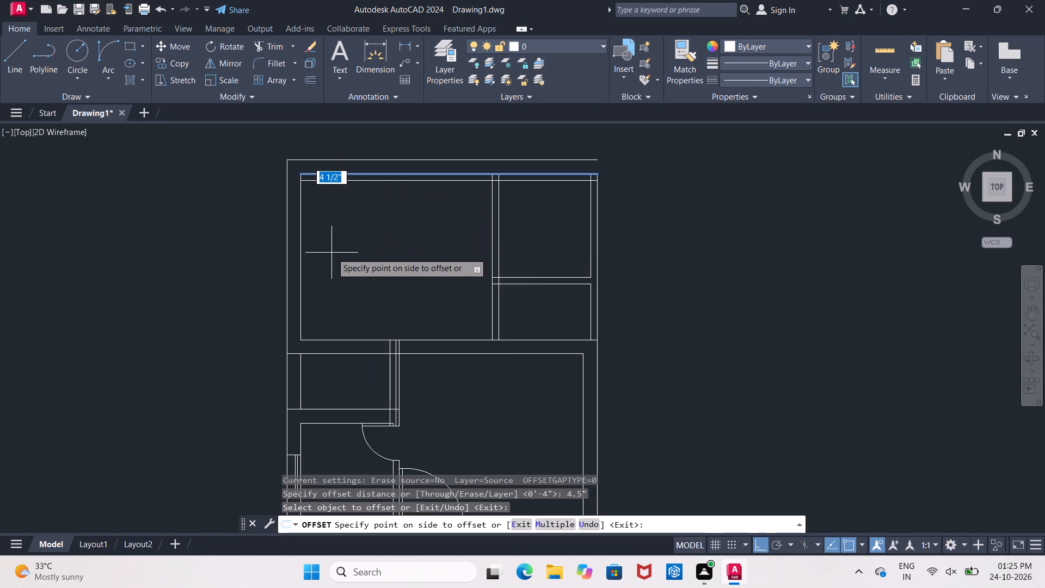
key(4)
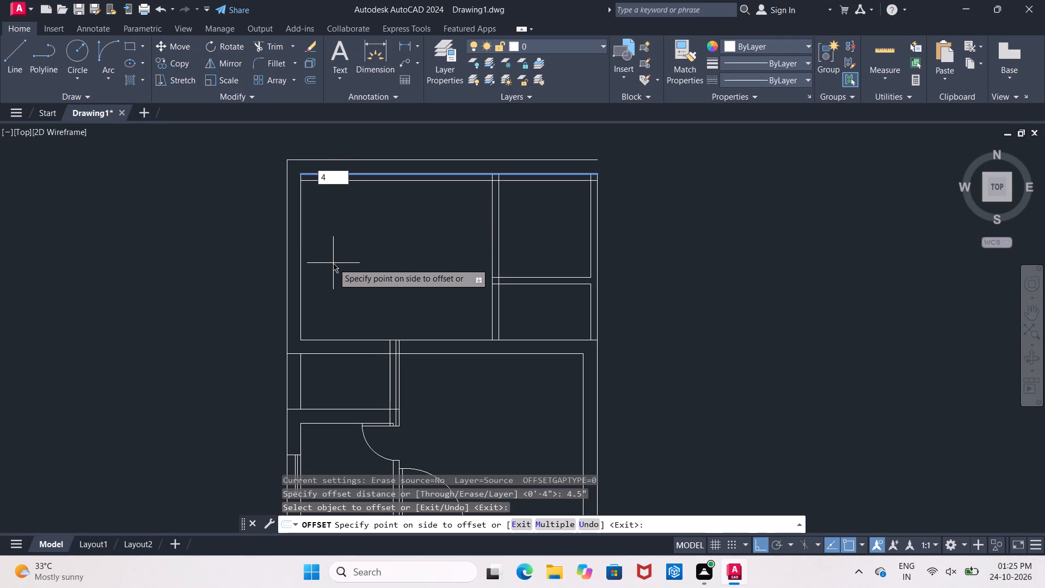
text('5)
key(shift+quotedbl)
key(Return)
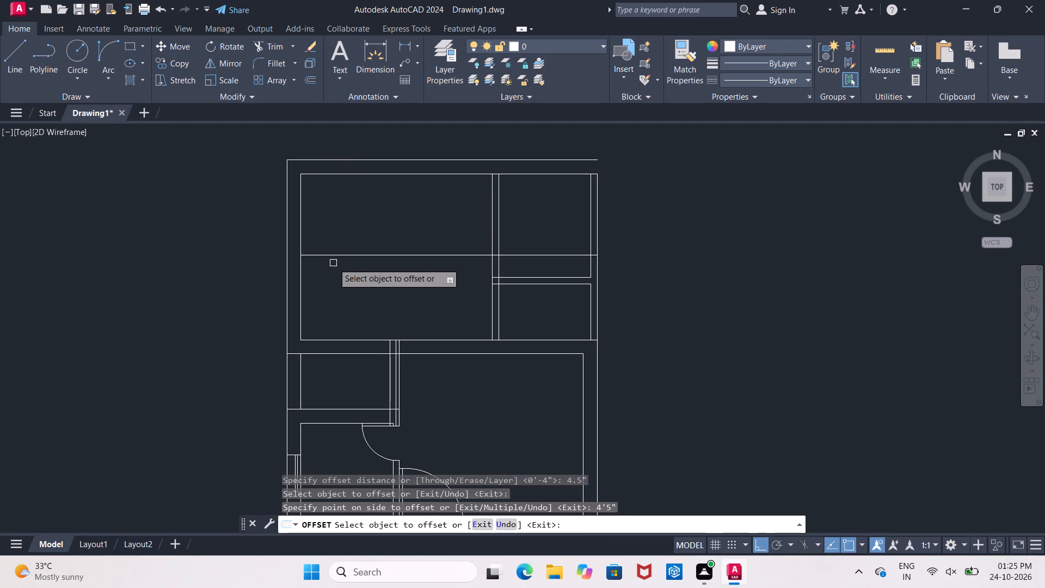
key(Return)
Offset the new horizontal centre line 2' both upward and downward to mark the window's edges.
key(Return)
text(2')
key(Return)
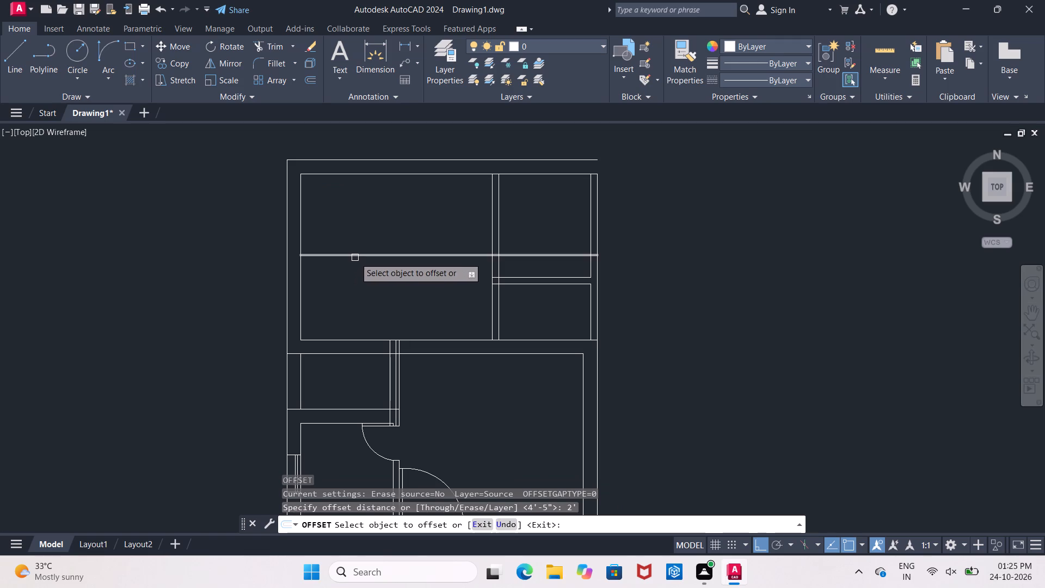
click(355, 258)
click(349, 245)
click(351, 254)
drag(354, 275, 354, 281)
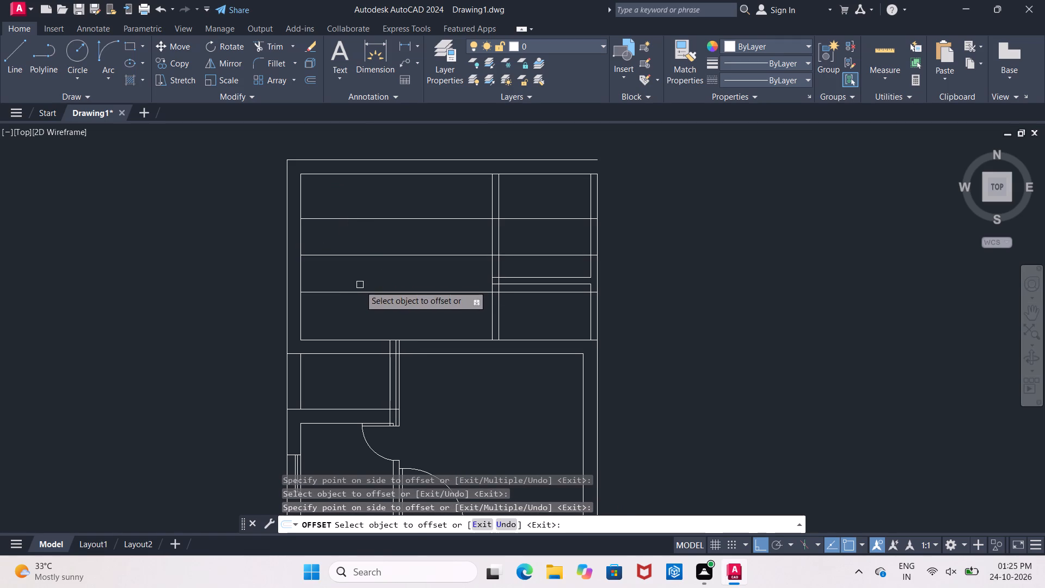
key(Escape)
Extend the upper and lower window edge lines to the outer face of the left wall.
key(e)
key(x)
key(space)
key(space)
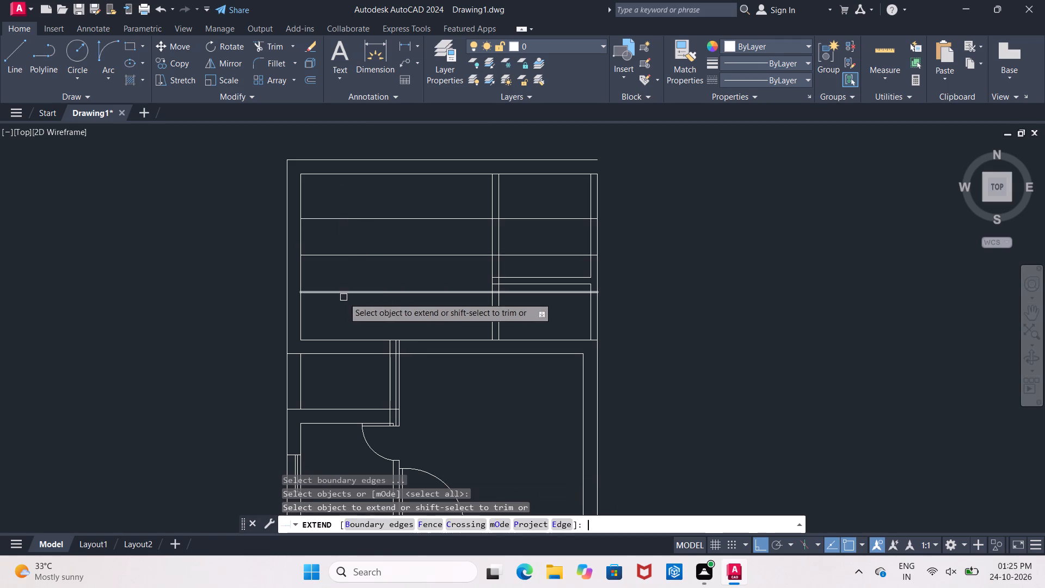
click(328, 292)
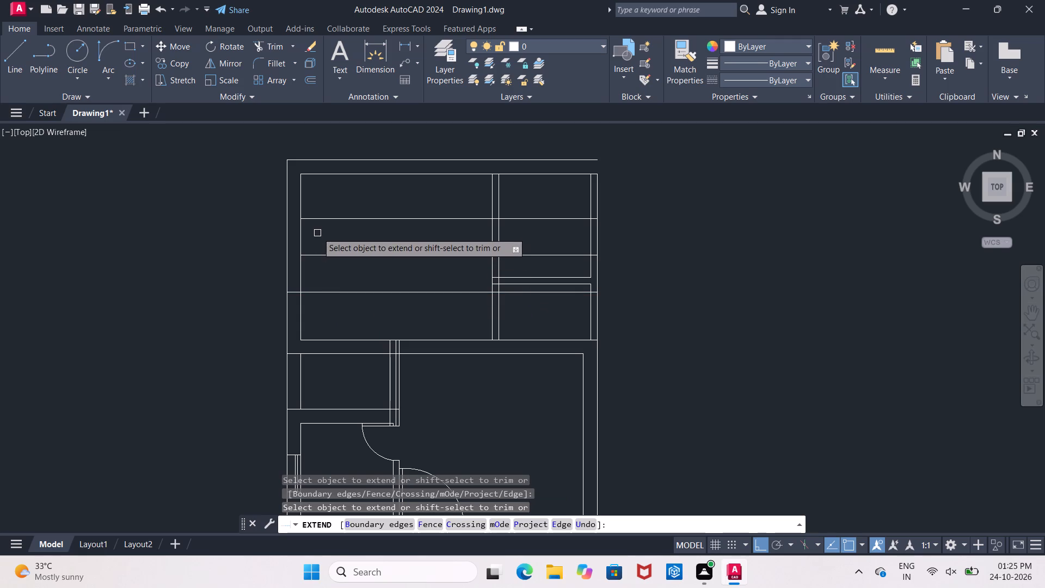
click(316, 221)
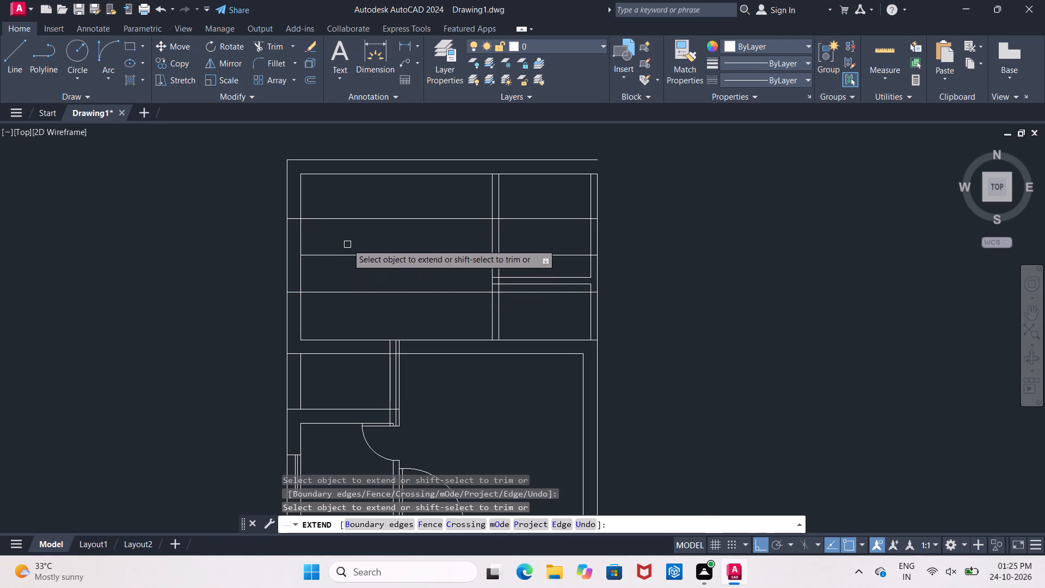
Trim the centre and edge lines out of the large room and the small rooms, leaving only segments within the walls.
shift+click(347, 244)
shift+click(353, 266)
shift+click(337, 212)
shift+click(348, 308)
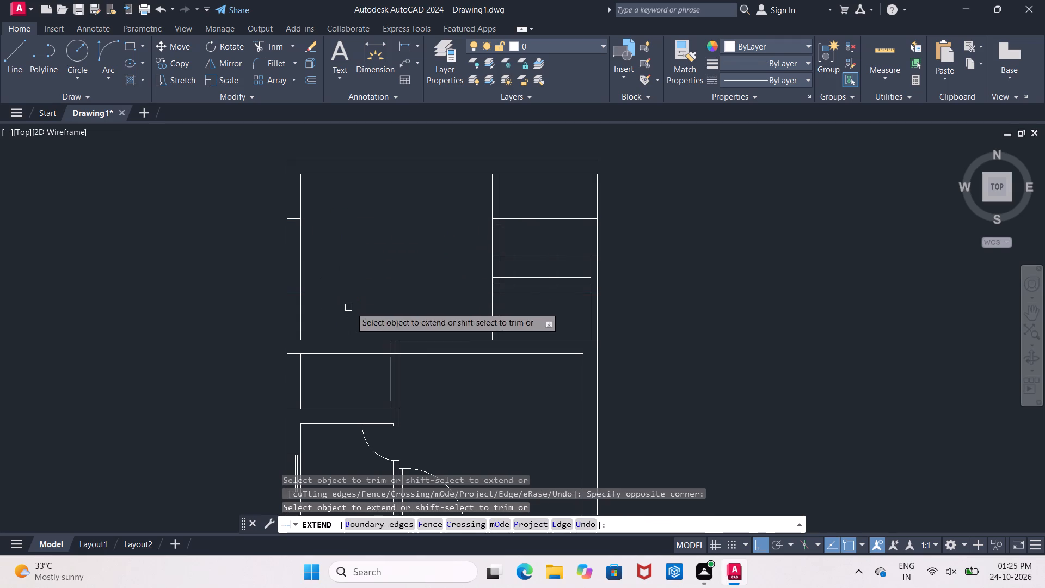
shift+click(557, 295)
shift+click(533, 257)
shift+click(532, 217)
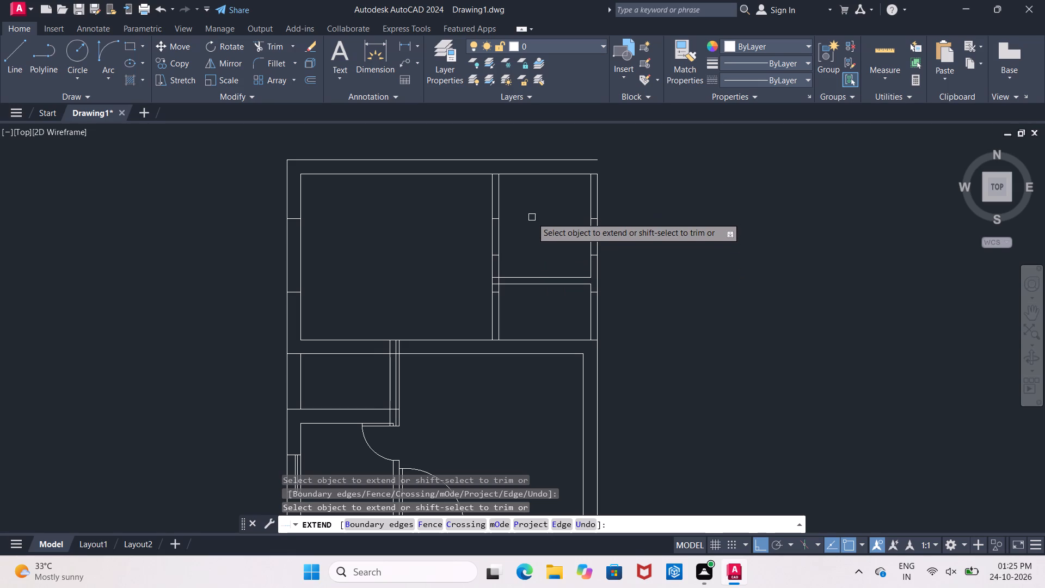
scroll(500, 220, up, 1)
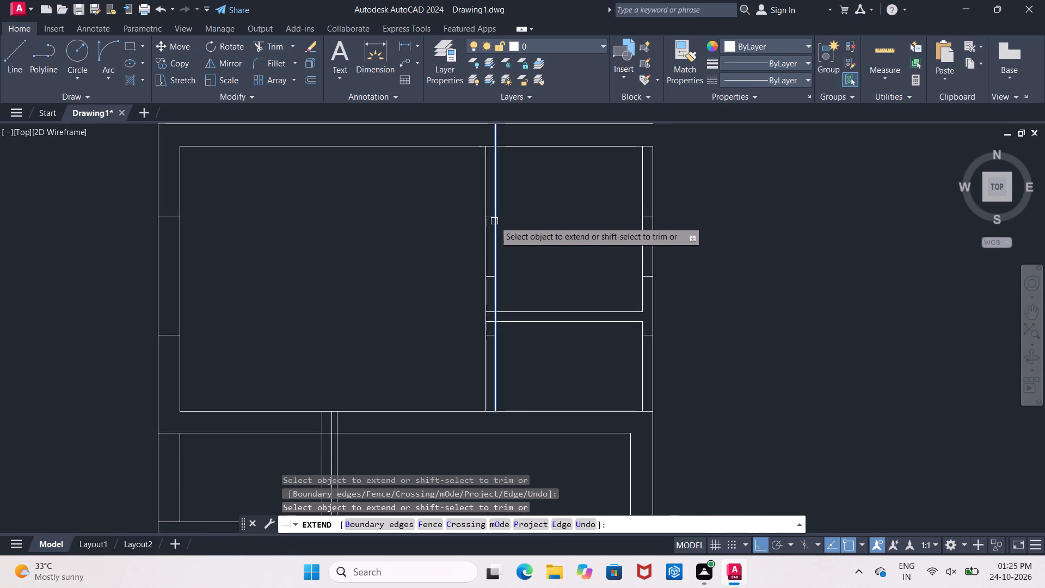
key(Escape)
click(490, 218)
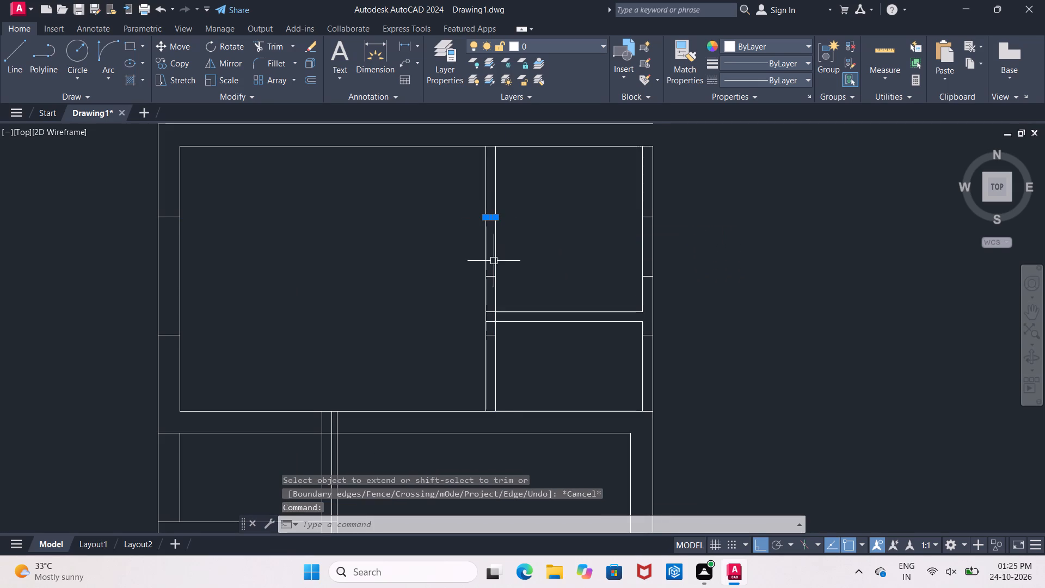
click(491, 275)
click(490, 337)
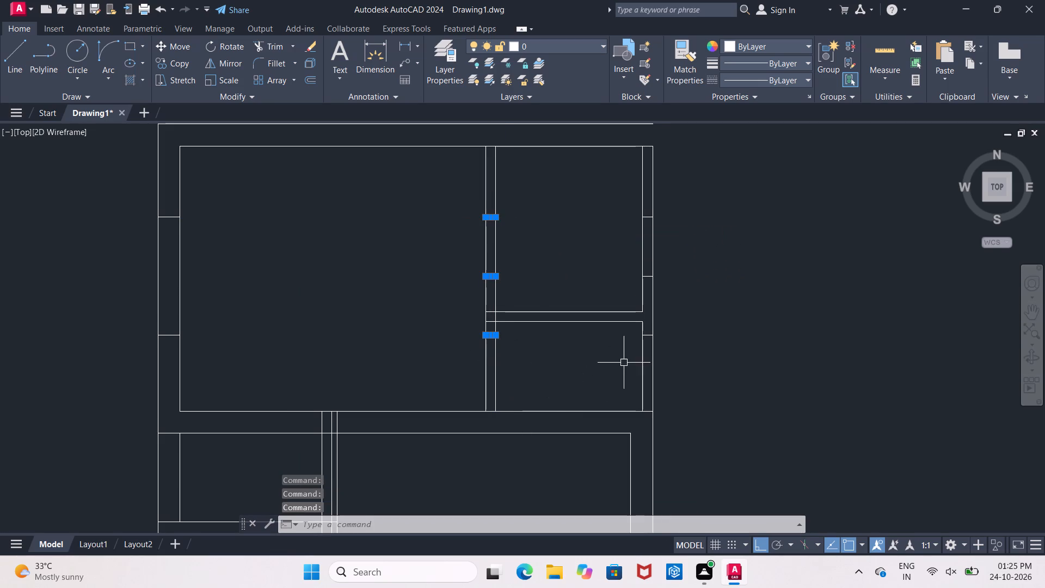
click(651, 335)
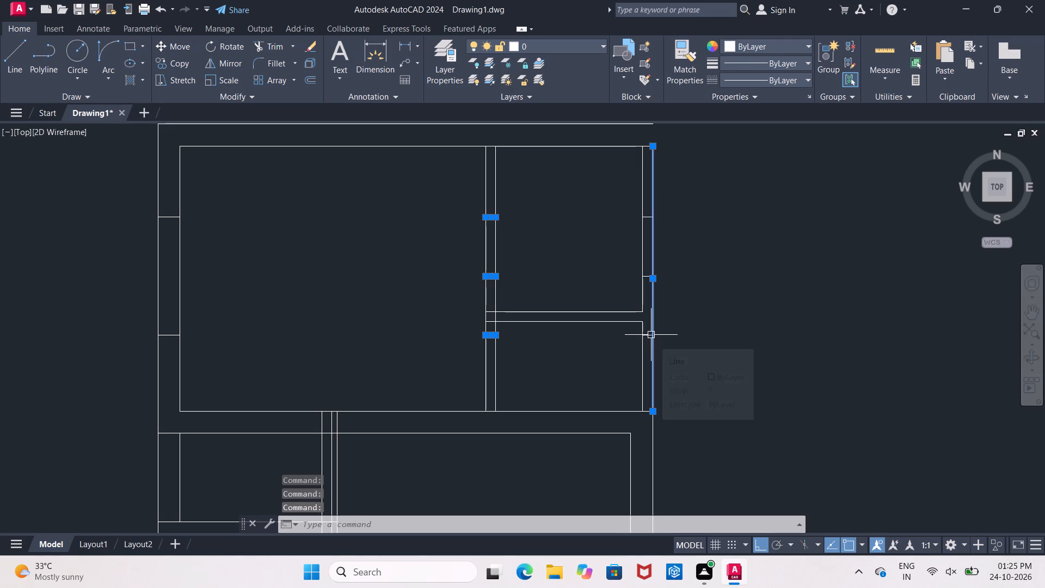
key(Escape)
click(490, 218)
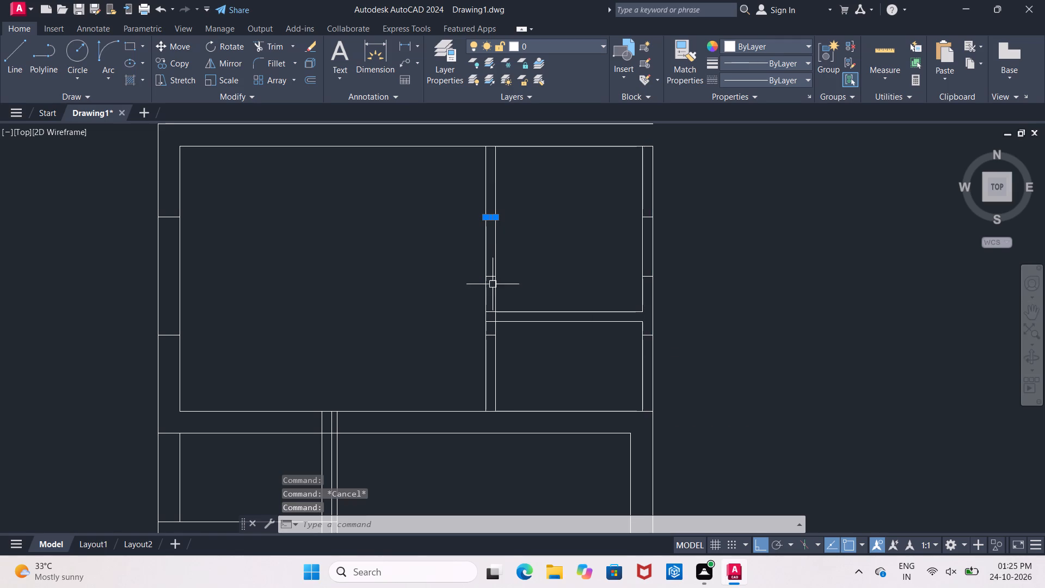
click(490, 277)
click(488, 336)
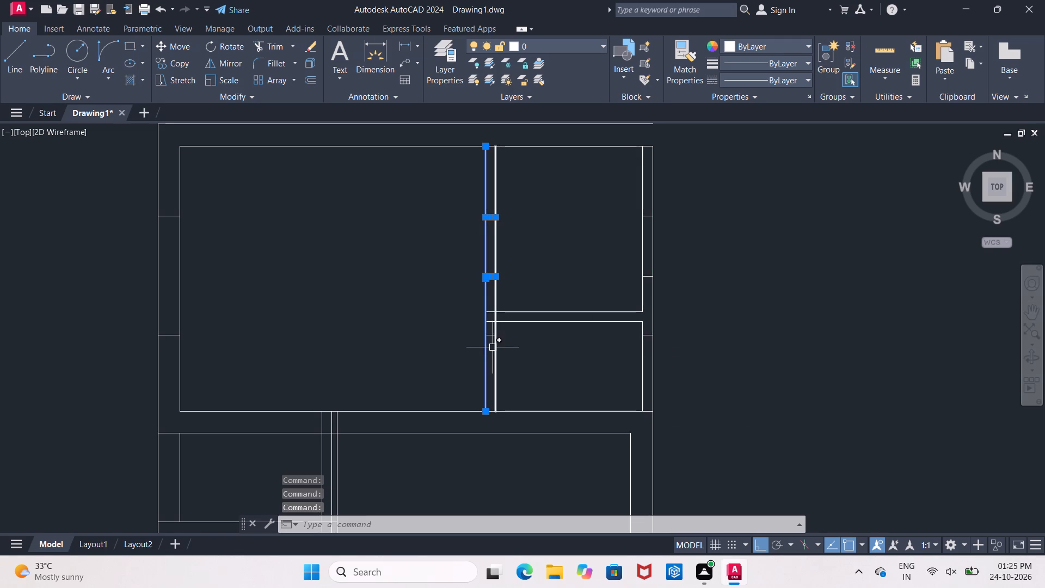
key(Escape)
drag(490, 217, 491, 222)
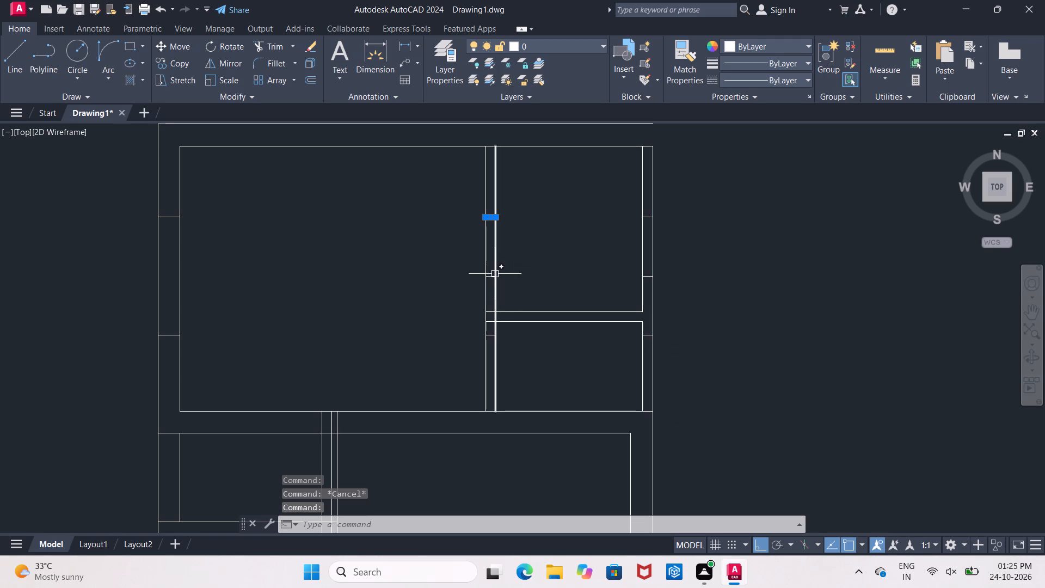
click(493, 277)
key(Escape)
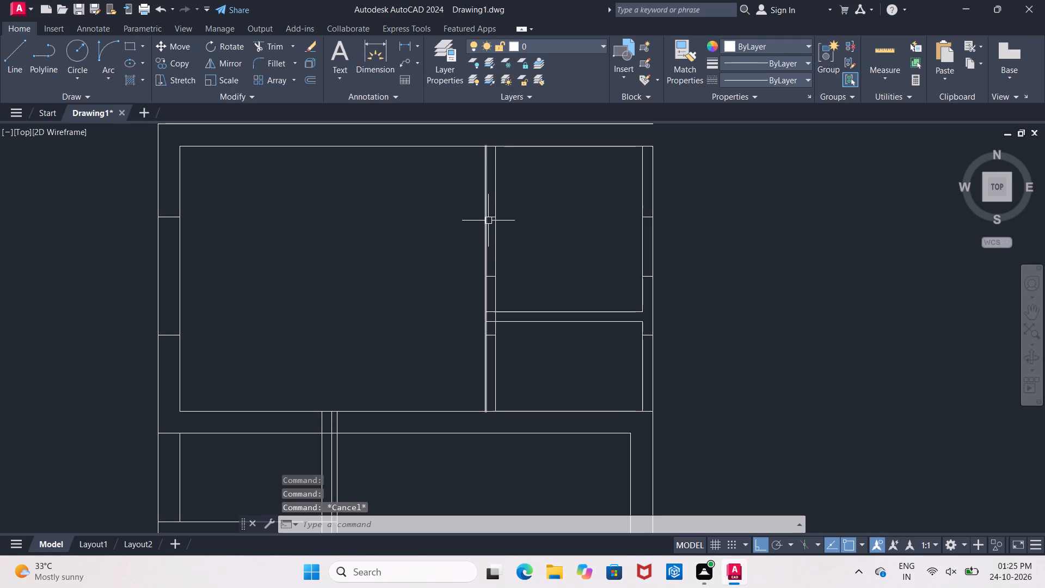
Delete the three leftover window line segments inside the partition wall and the three inside the right wall.
click(491, 218)
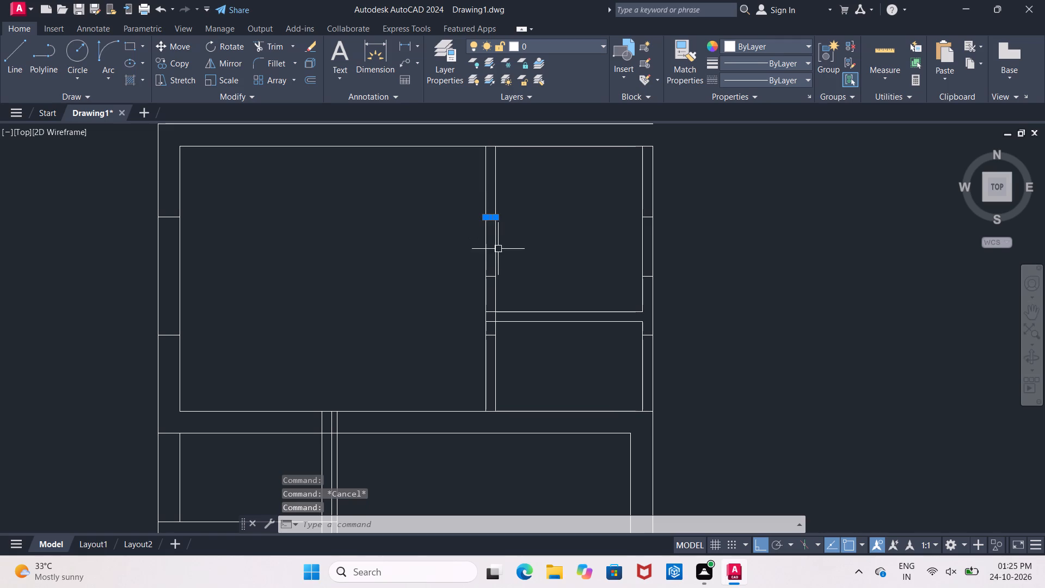
click(489, 277)
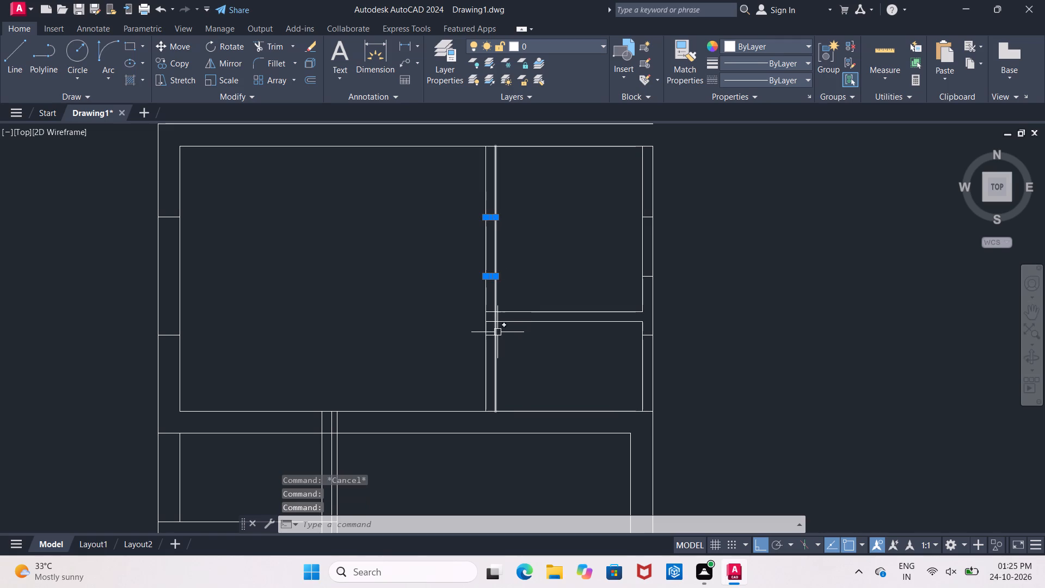
click(490, 335)
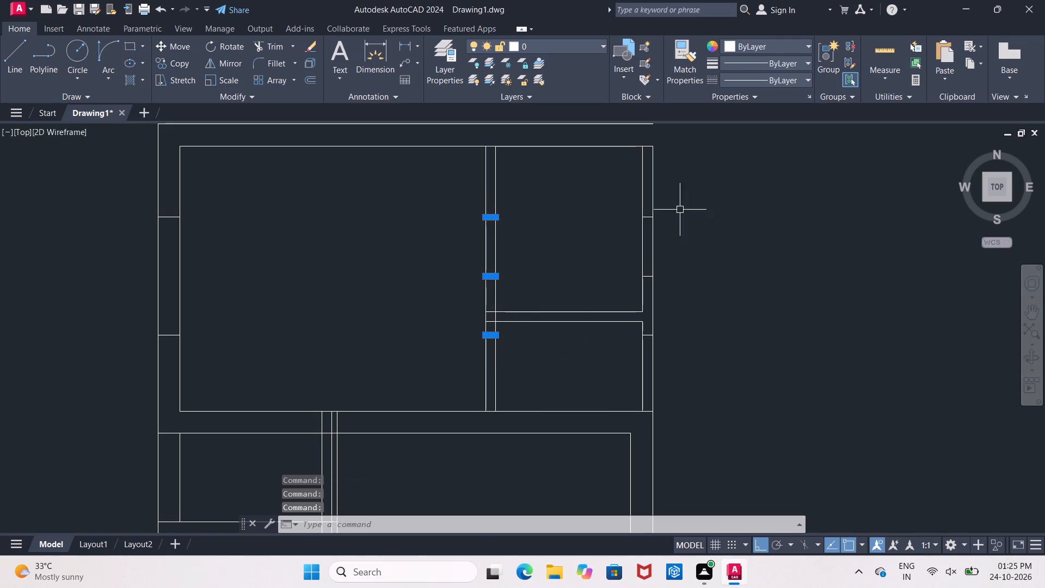
click(649, 218)
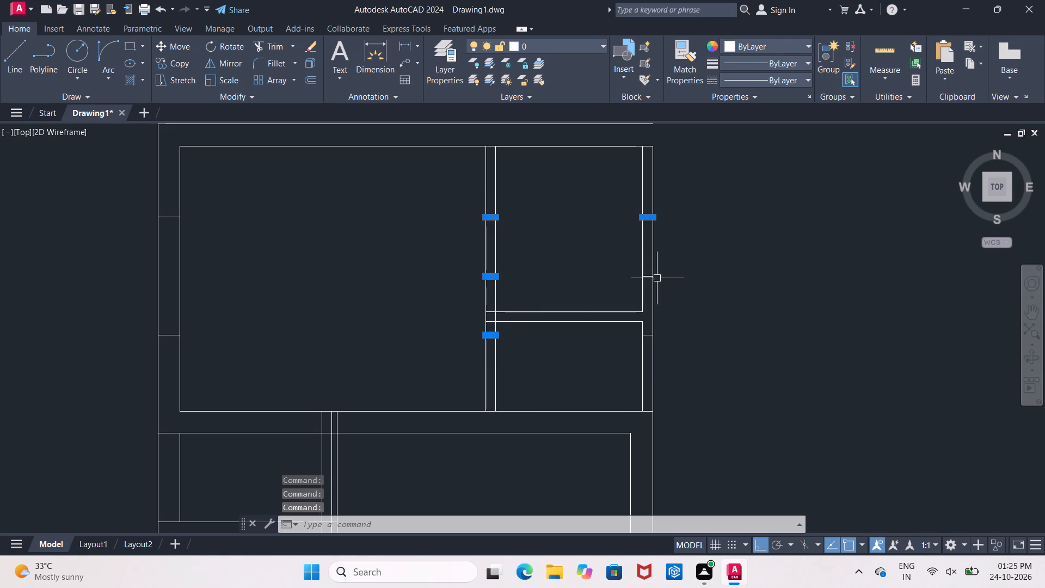
click(647, 277)
click(648, 335)
key(Delete)
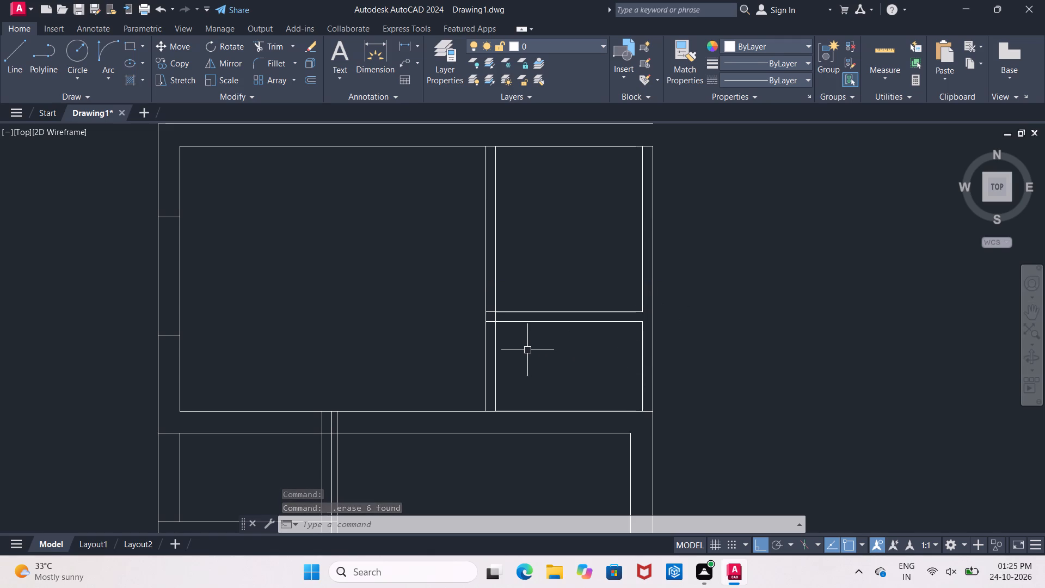
key(Escape)
Offset the large room's bottom wall inner line 2" upward into the room.
key(o)
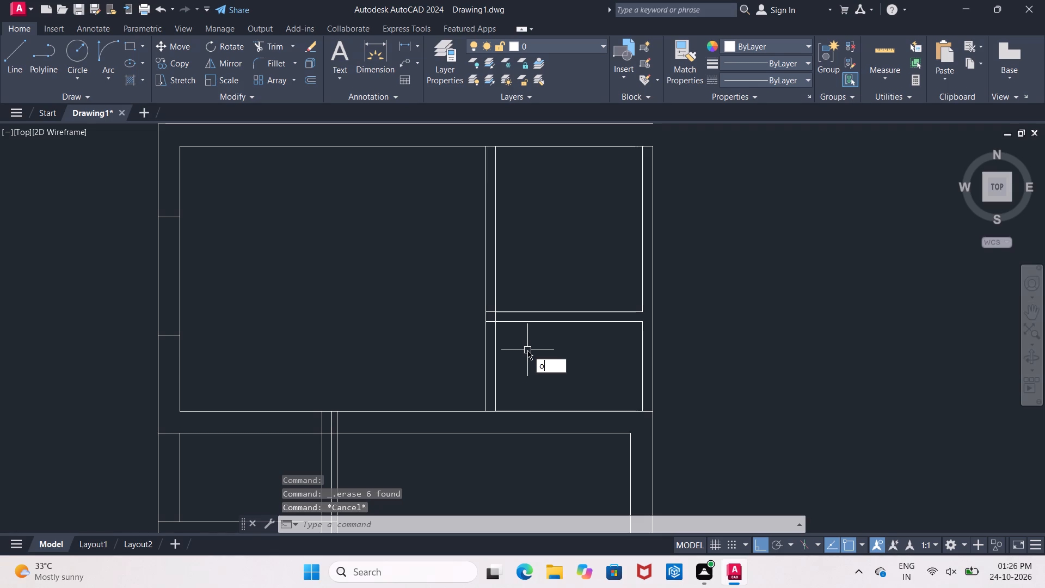
key(Return)
key(2)
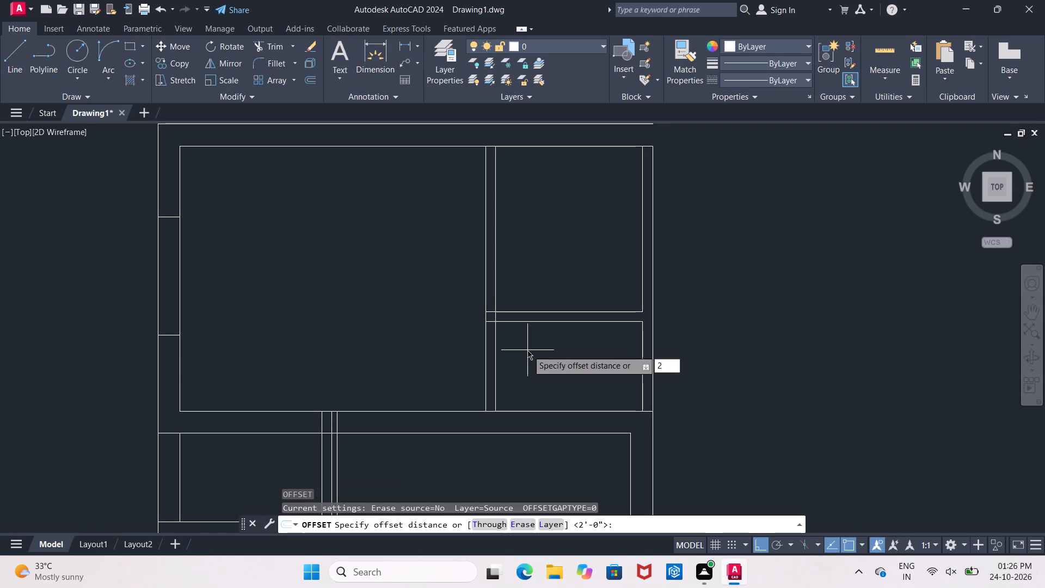
key(shift+quotedbl)
key(Return)
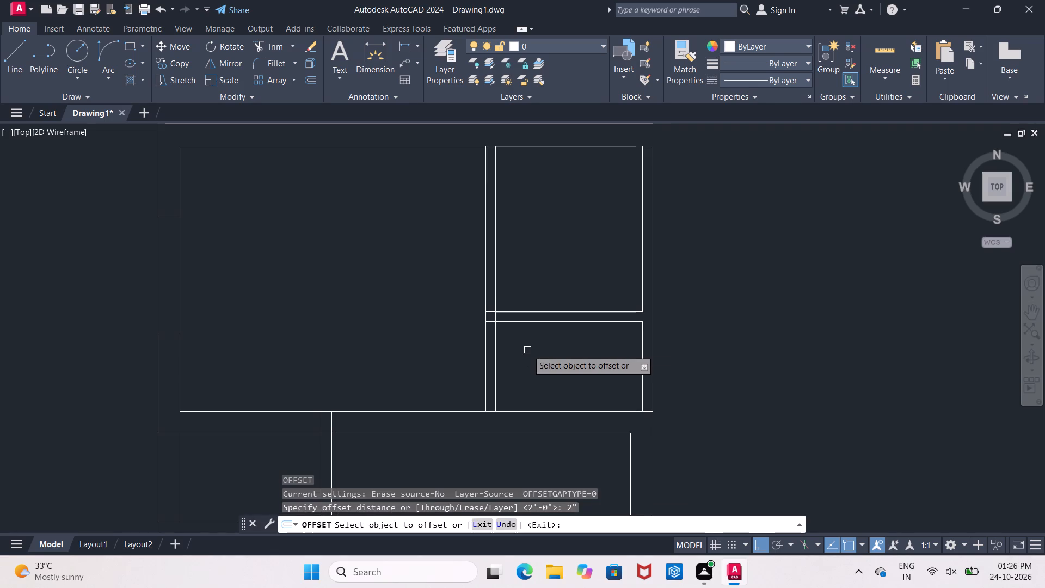
click(404, 415)
click(402, 410)
click(399, 389)
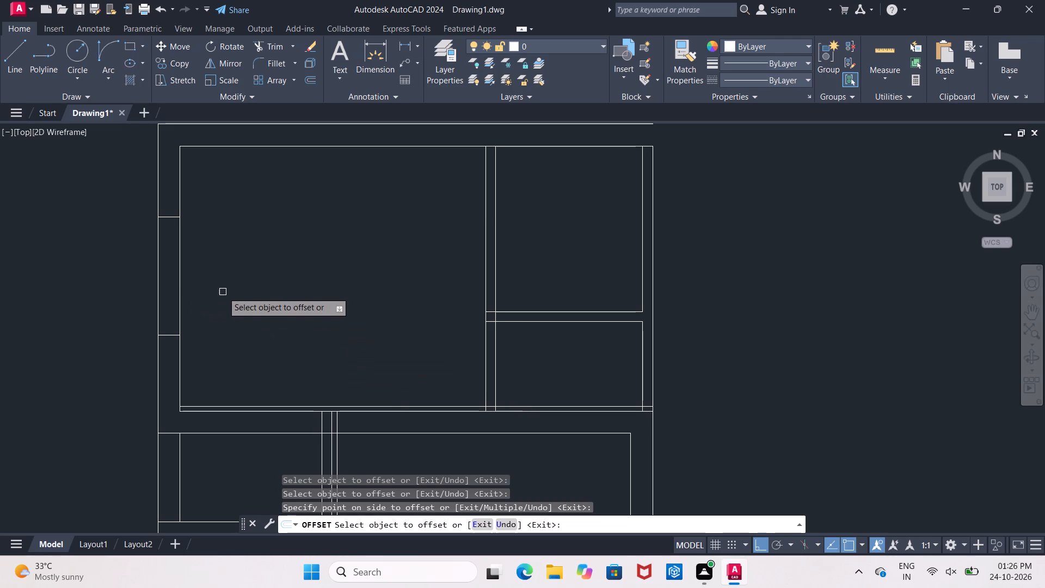
key(Return)
Offset the left wall's inner line 2.5" outward into the wall, and that new line a further 1.5" outward.
key(Return)
text(2.)
text(5")
key(Return)
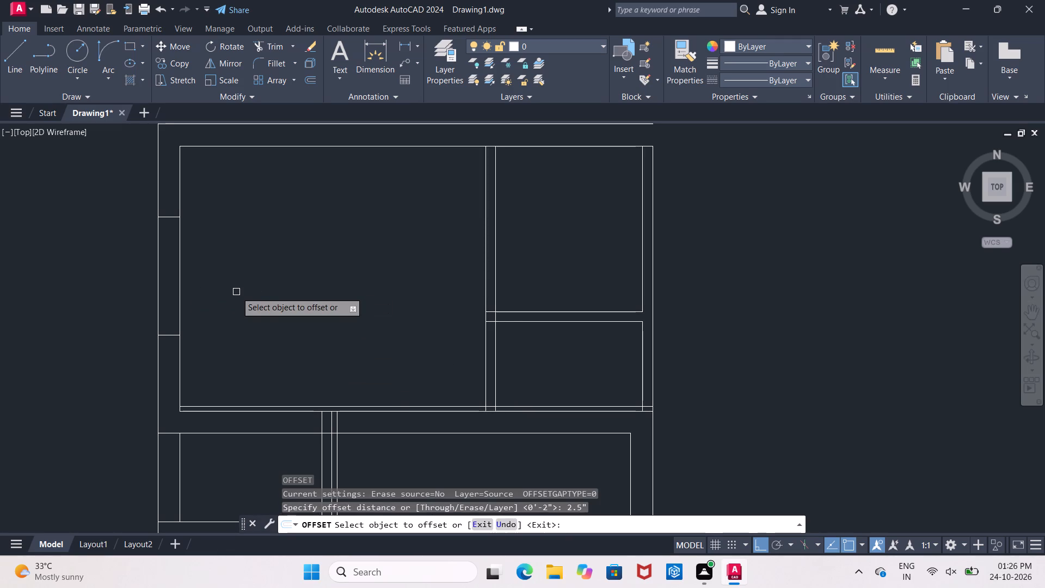
click(177, 272)
click(162, 271)
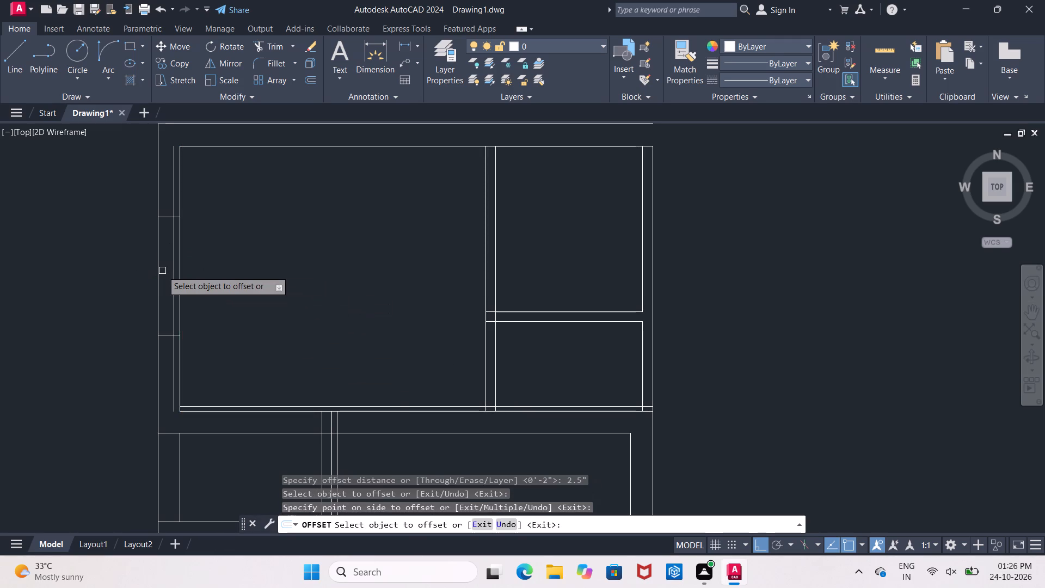
key(Return)
key(Return)
text(1.5")
key(Return)
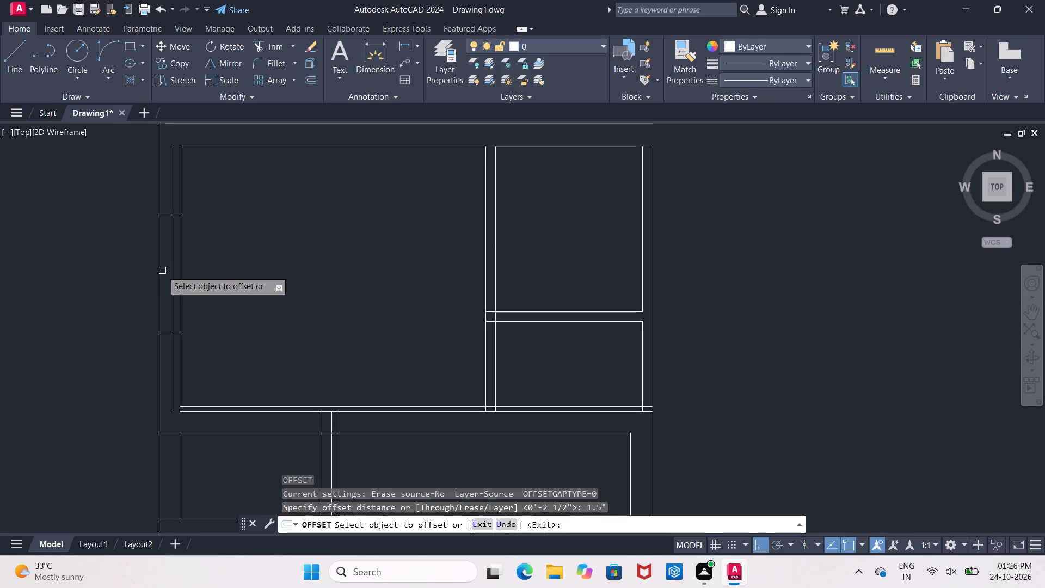
click(171, 257)
click(152, 257)
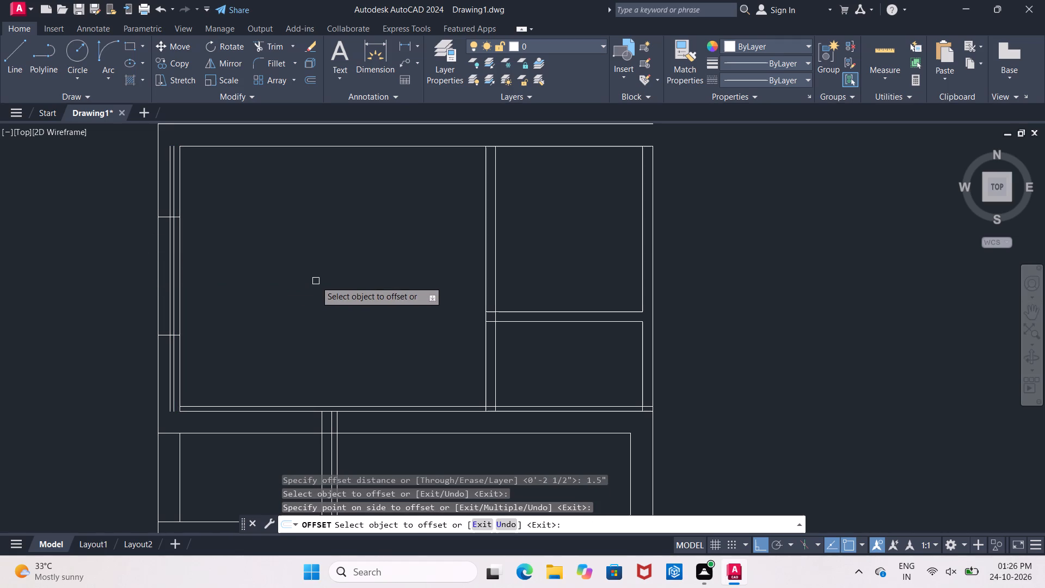
key(Return)
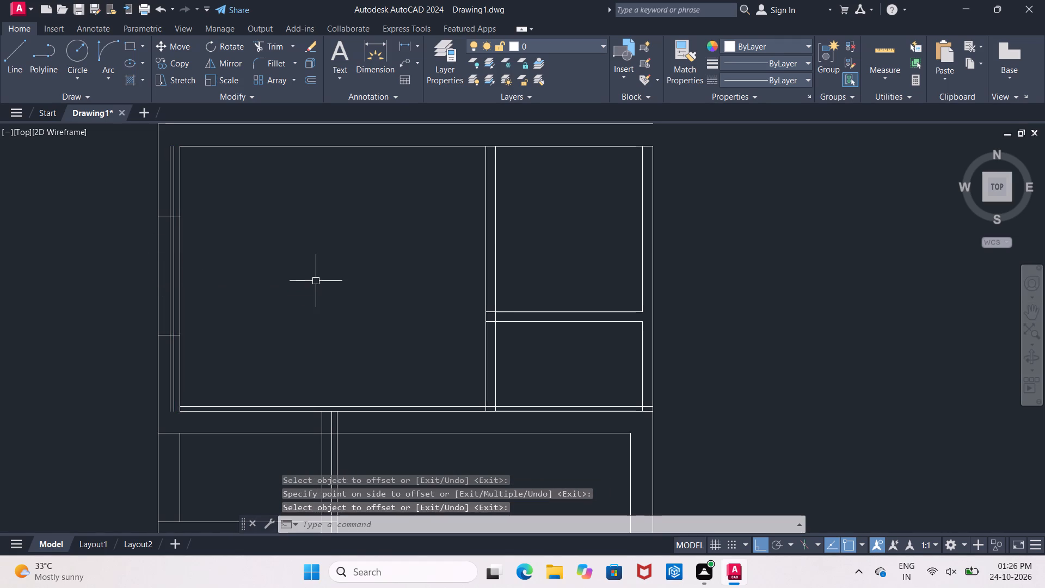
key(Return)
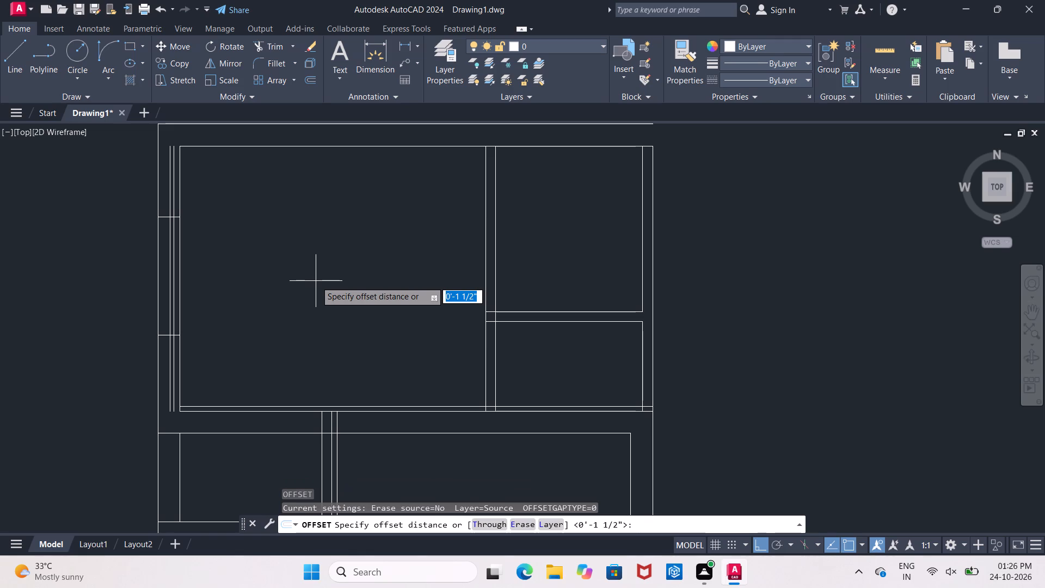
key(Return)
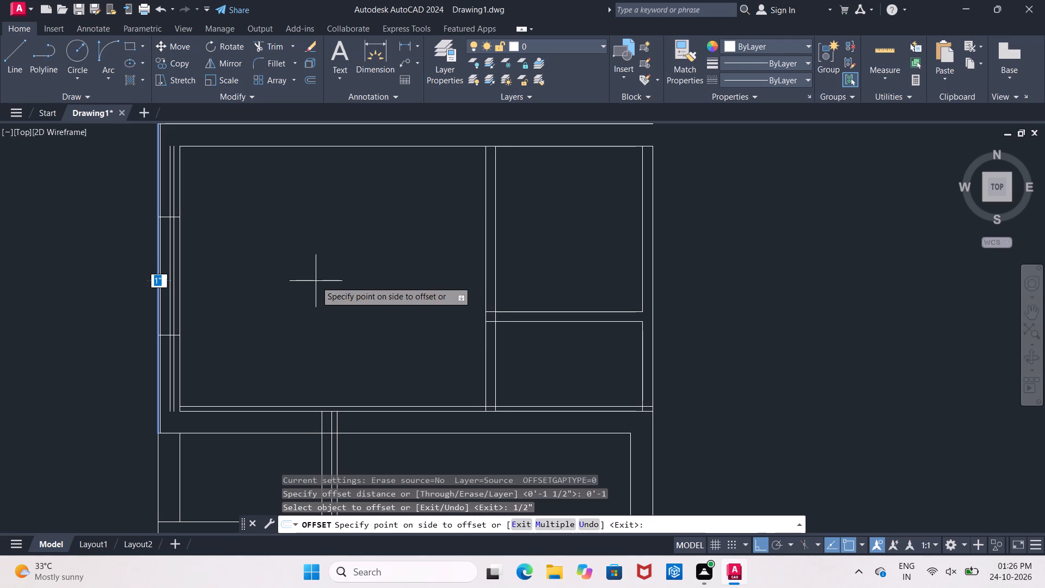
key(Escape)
Offset the partition wall's left line 3' leftward into the large room.
key(o)
key(Return)
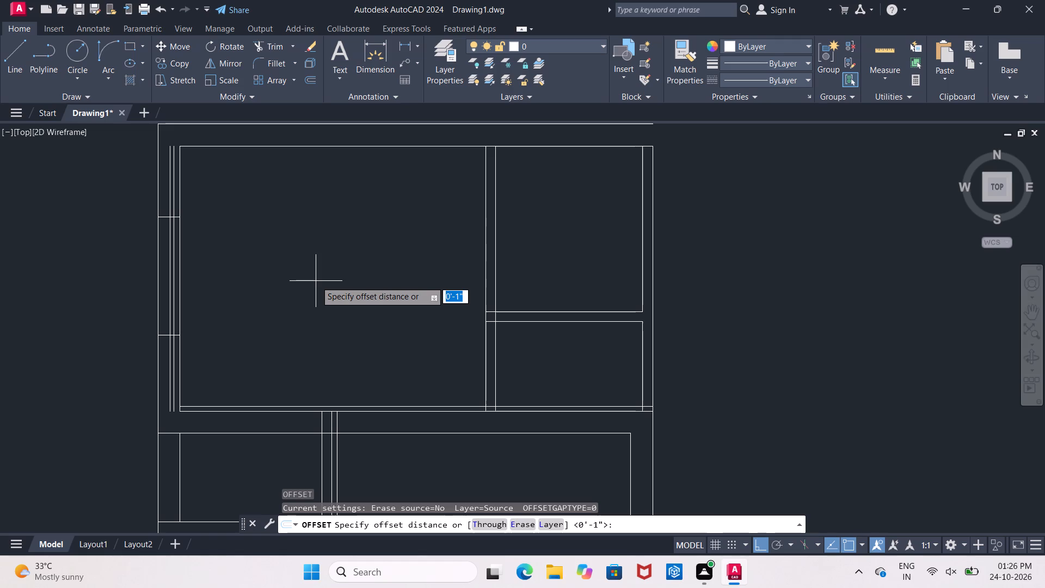
key(4)
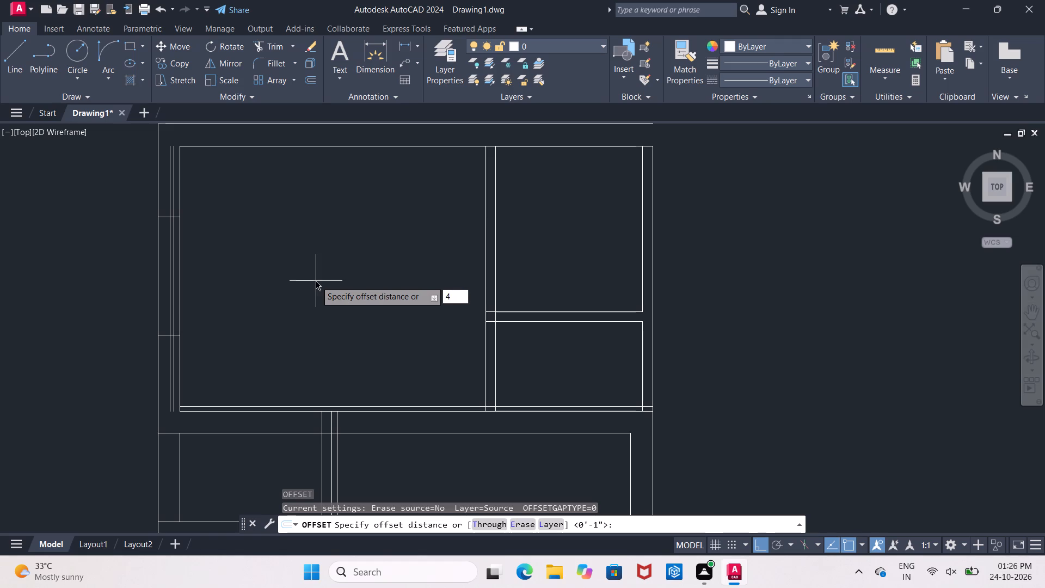
key(BackSpace)
key(3)
key(apostrophe)
key(Return)
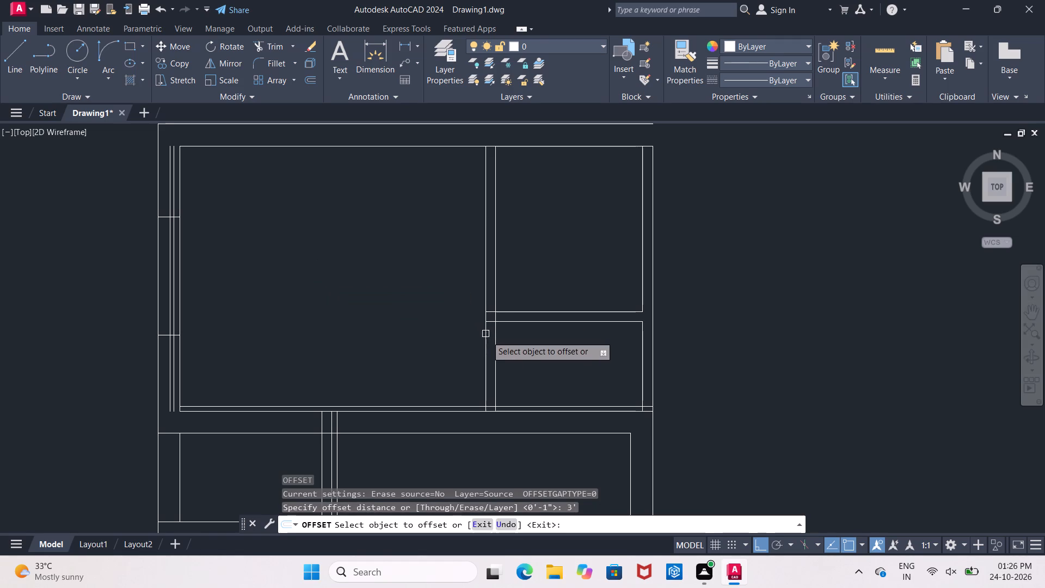
click(487, 343)
click(456, 346)
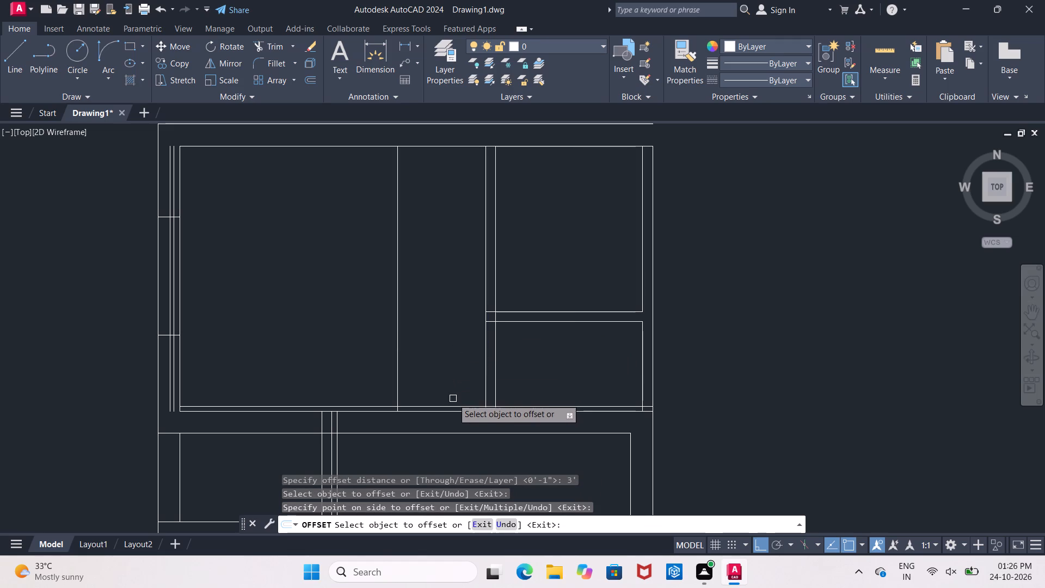
click(453, 414)
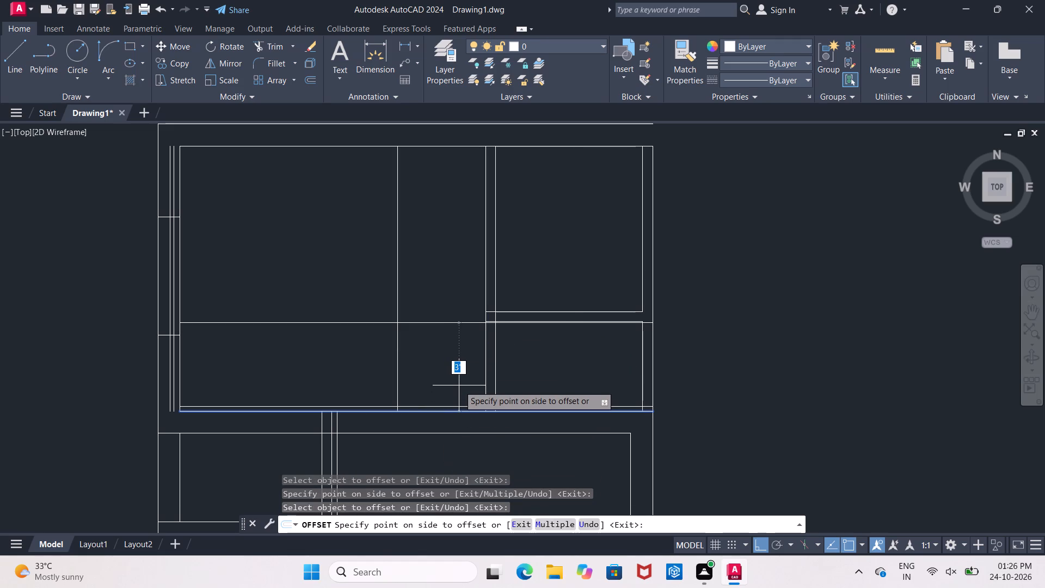
key(Escape)
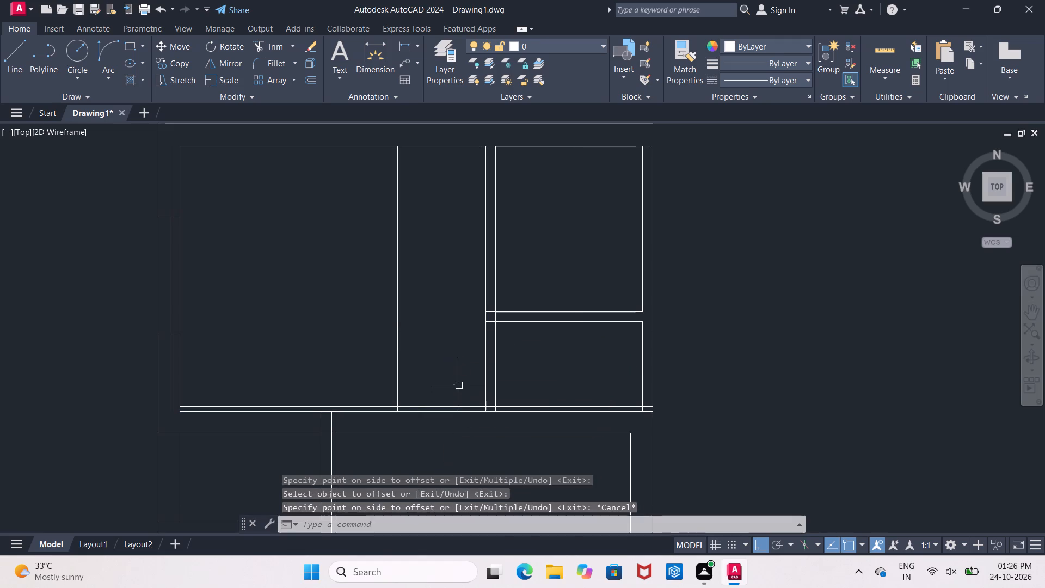
Trim the 3' and 2" offset lines to a thin strip along the bottom wall, and cut the partition lines below the upper small room.
text(tr)
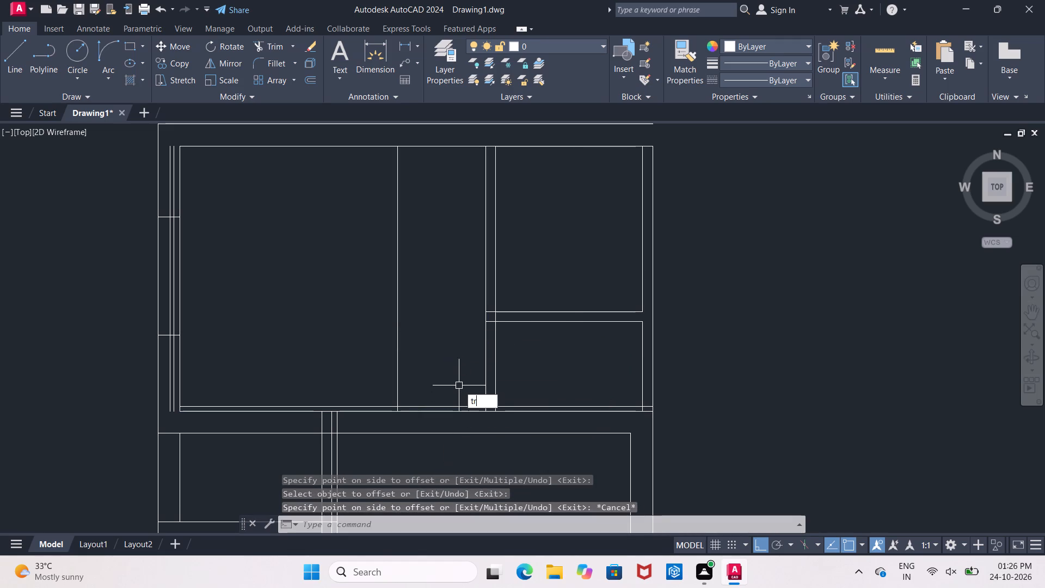
key(space)
key(space)
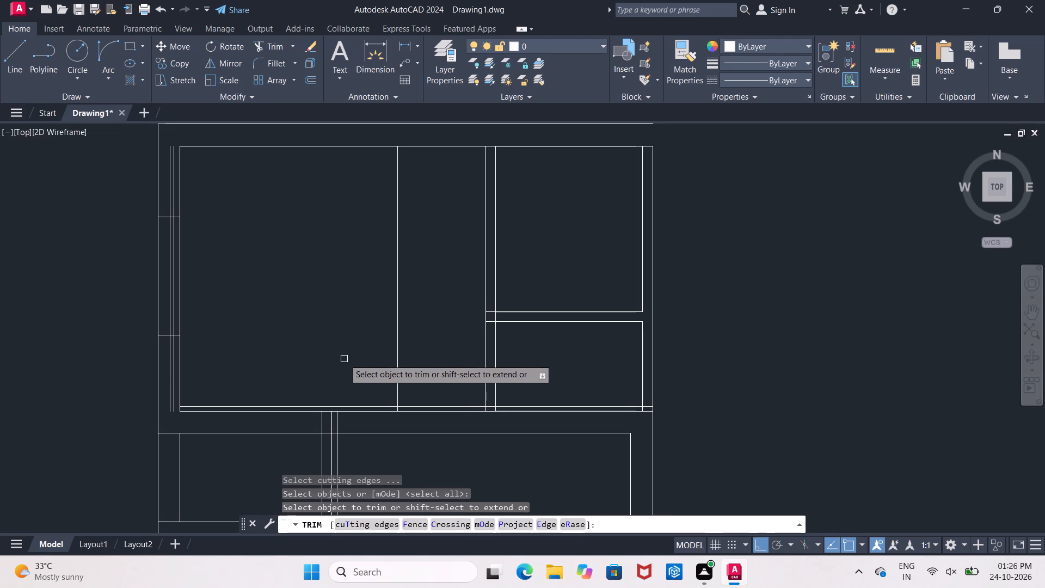
click(344, 359)
click(444, 360)
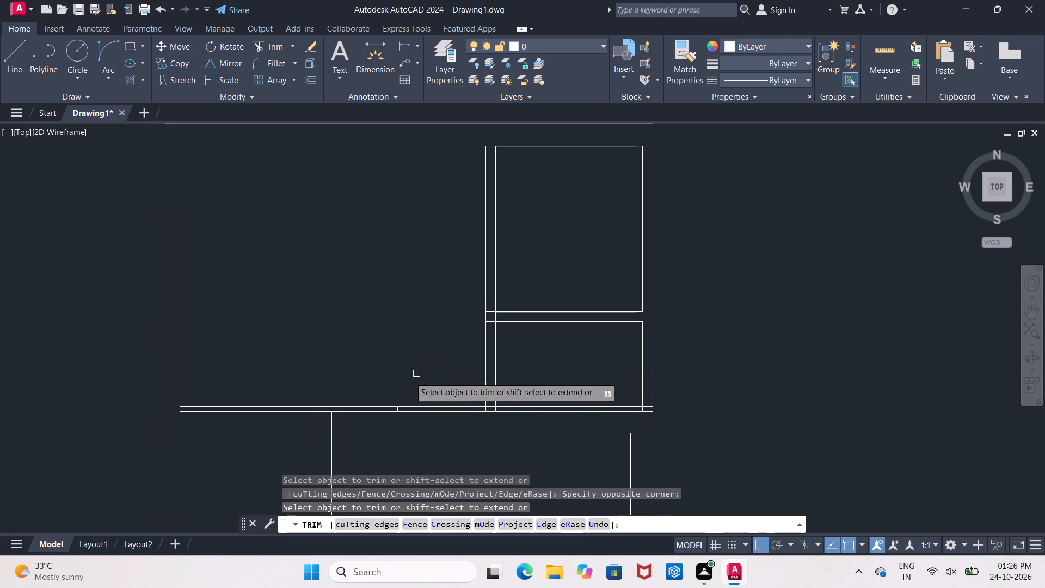
click(376, 407)
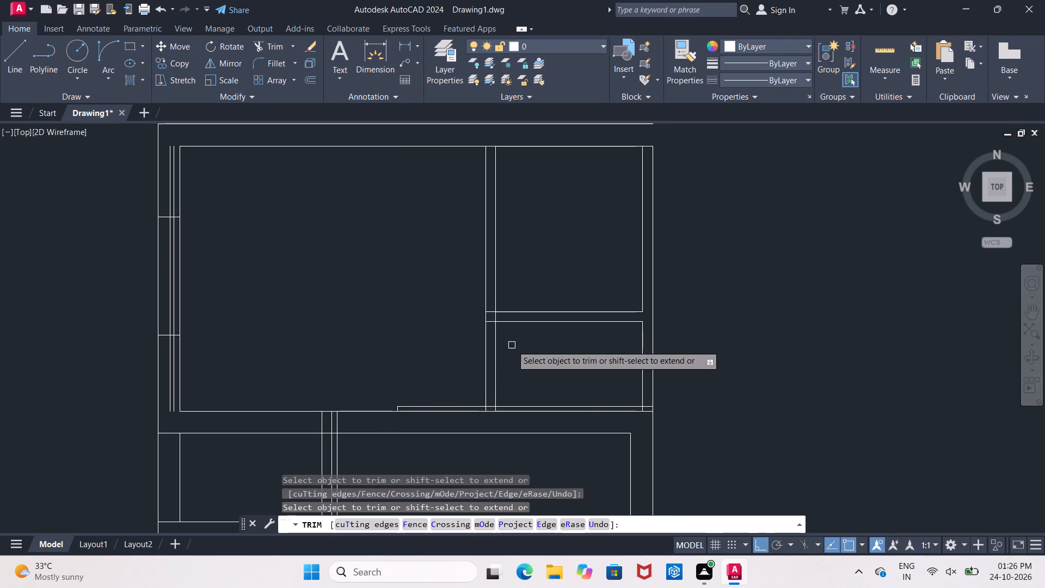
drag(539, 351, 398, 369)
click(327, 375)
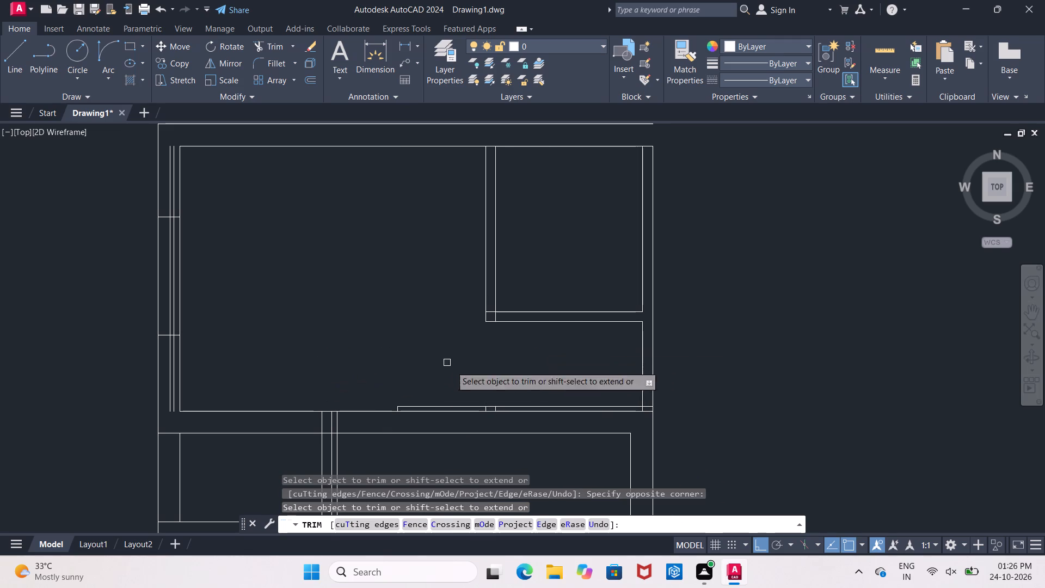
click(513, 406)
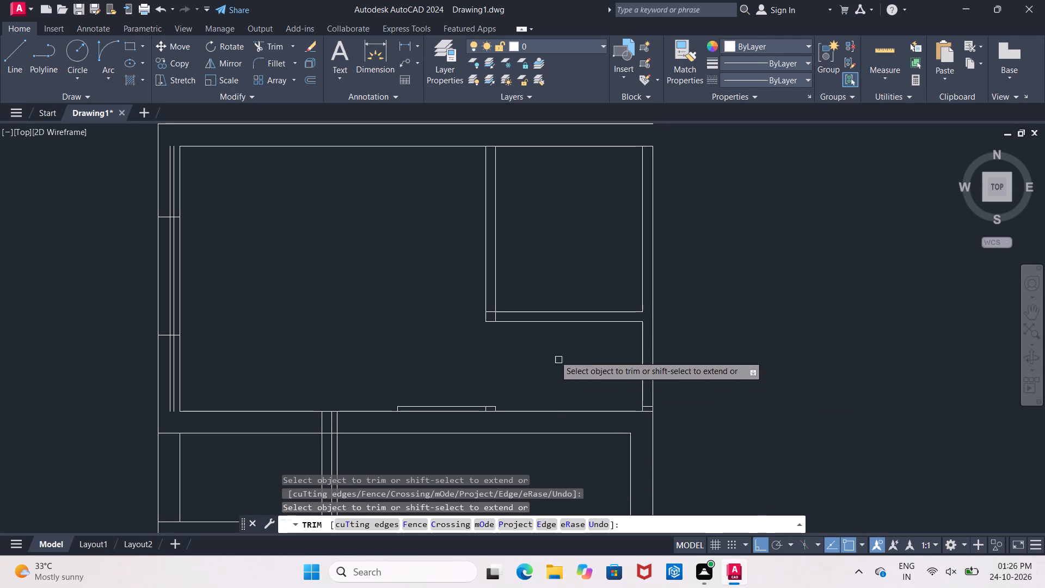
Trim the overlapping wall lines at the upper small room's lower-left corner into a clean corner.
scroll(496, 316, up, 3)
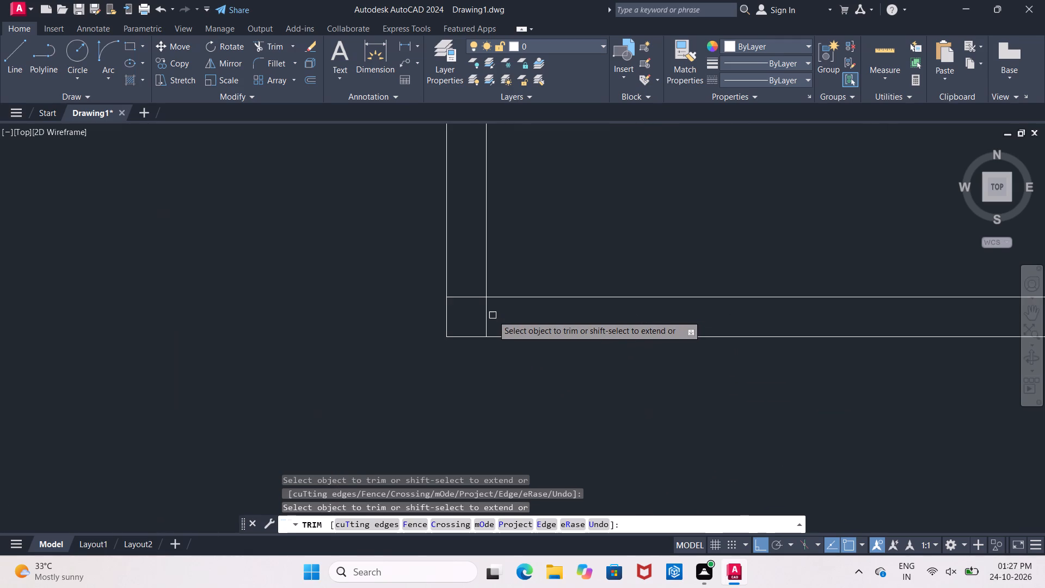
click(485, 316)
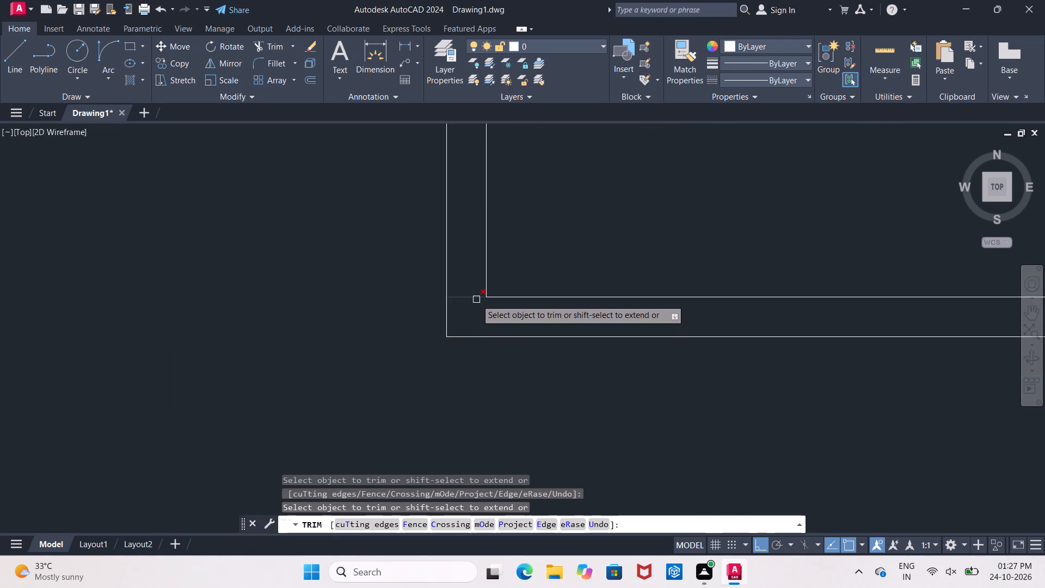
click(476, 298)
Trim the bottom wall line out between the two short partition stubs beside the thin 3' strip.
scroll(476, 298, down, 4)
middle_drag(479, 336, 475, 285)
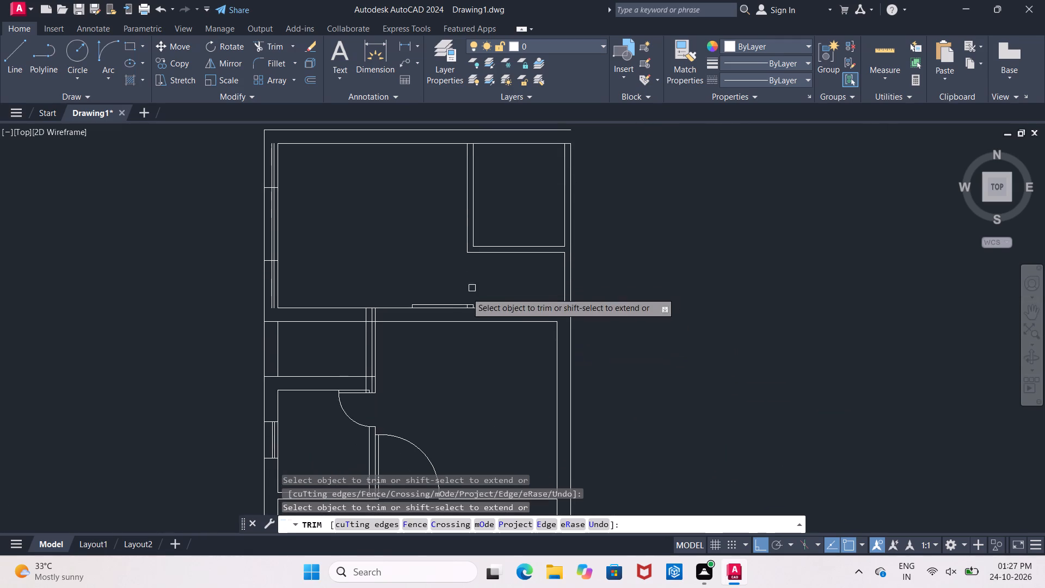
scroll(458, 305, up, 4)
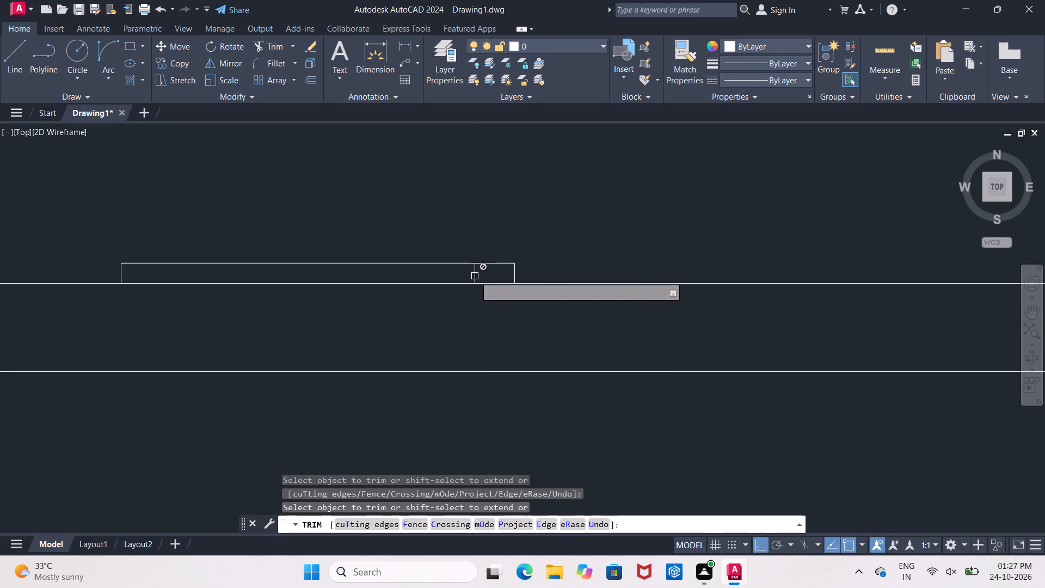
click(482, 282)
scroll(484, 293, down, 2)
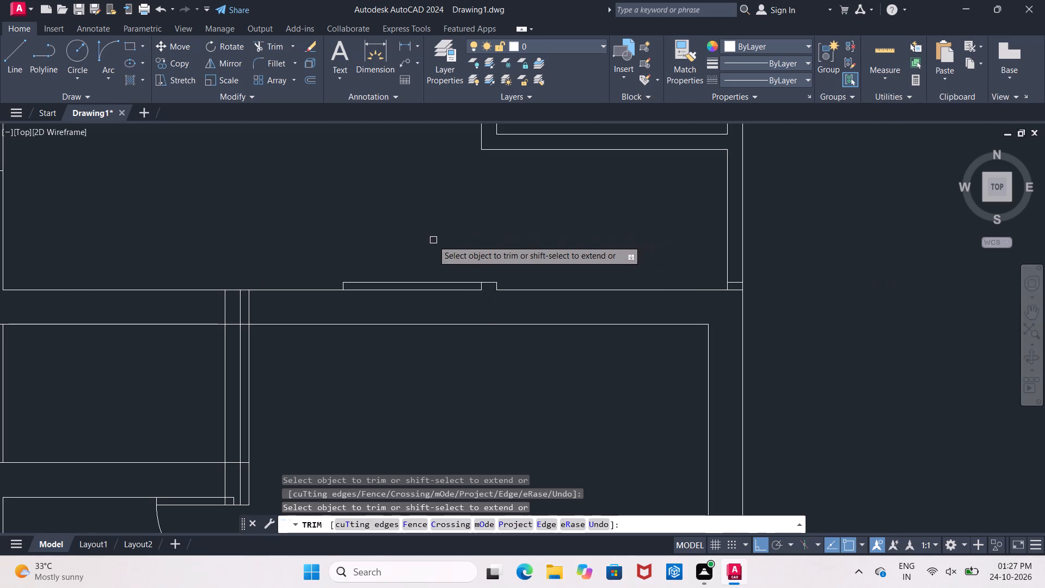
Trim the left partition's outermost right line and the protruding wall ends above the upper swing door, and erase the leftover vertical line.
drag(249, 411, 248, 416)
scroll(266, 382, down, 2)
middle_drag(266, 382, 284, 338)
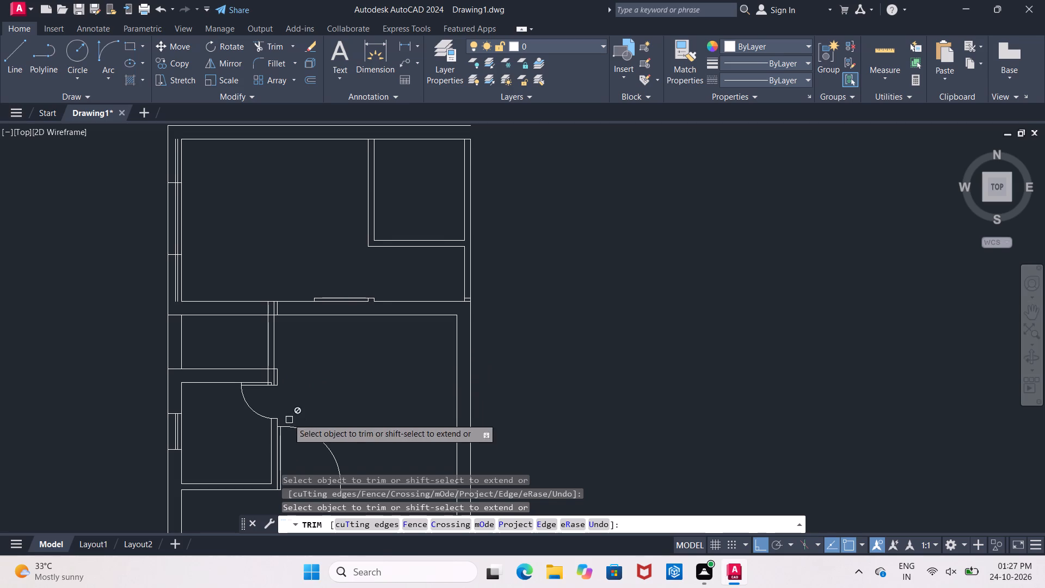
scroll(276, 400, up, 4)
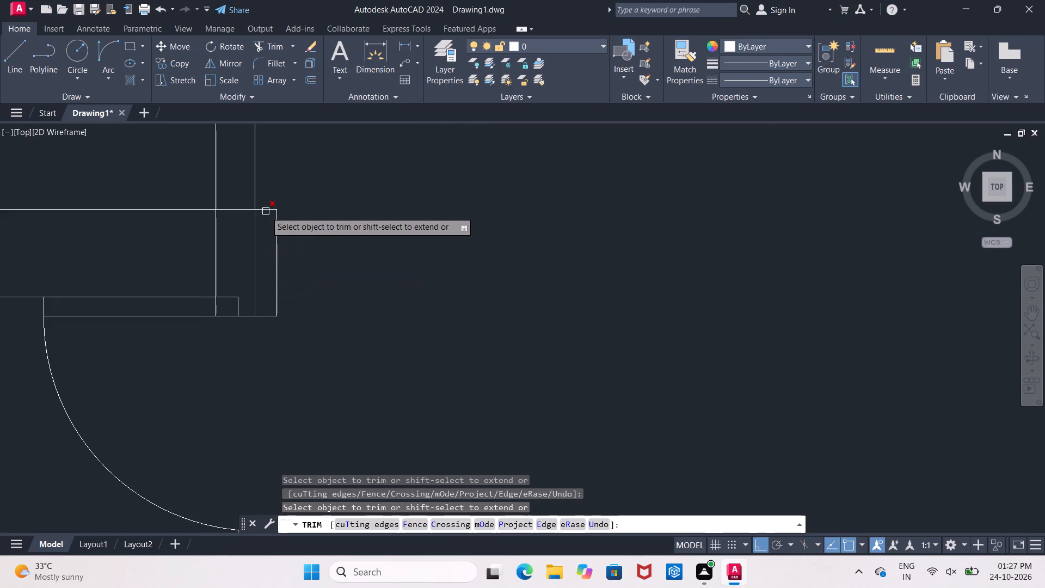
click(266, 211)
click(266, 320)
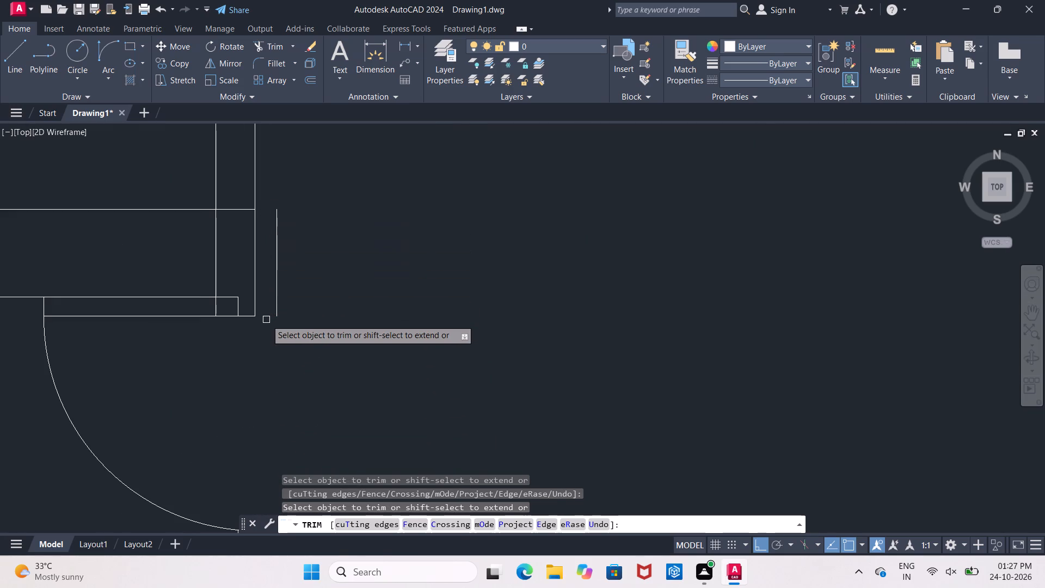
key(Escape)
click(275, 295)
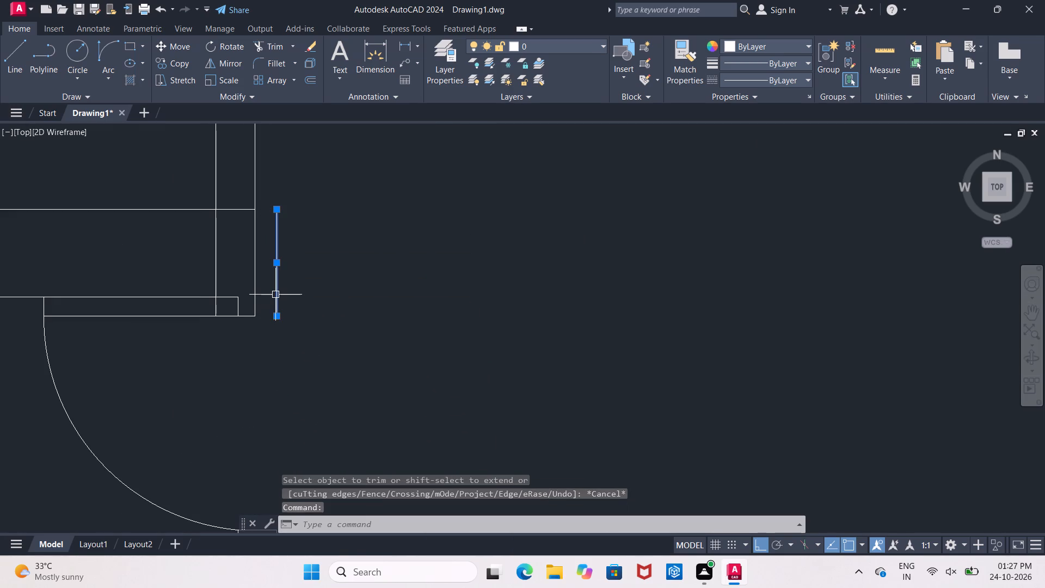
key(Delete)
Trim the overlapping lines at the partition's lower end beside the upper swing door, and erase the leftover short vertical line.
scroll(260, 313, down, 2)
scroll(267, 316, up, 2)
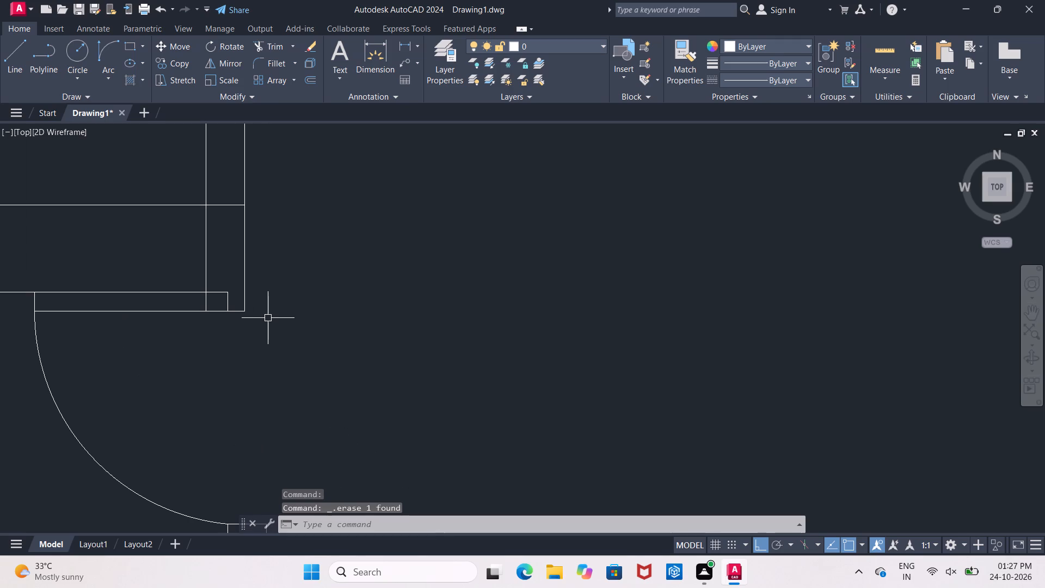
key(Escape)
text(tr)
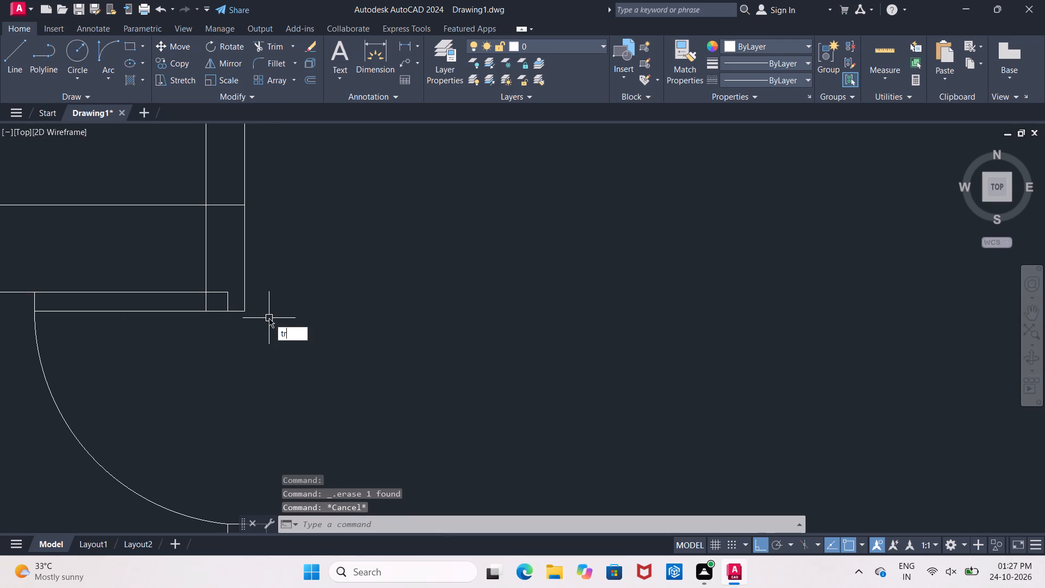
key(space)
key(space)
scroll(196, 334, down, 1)
scroll(196, 336, up, 2)
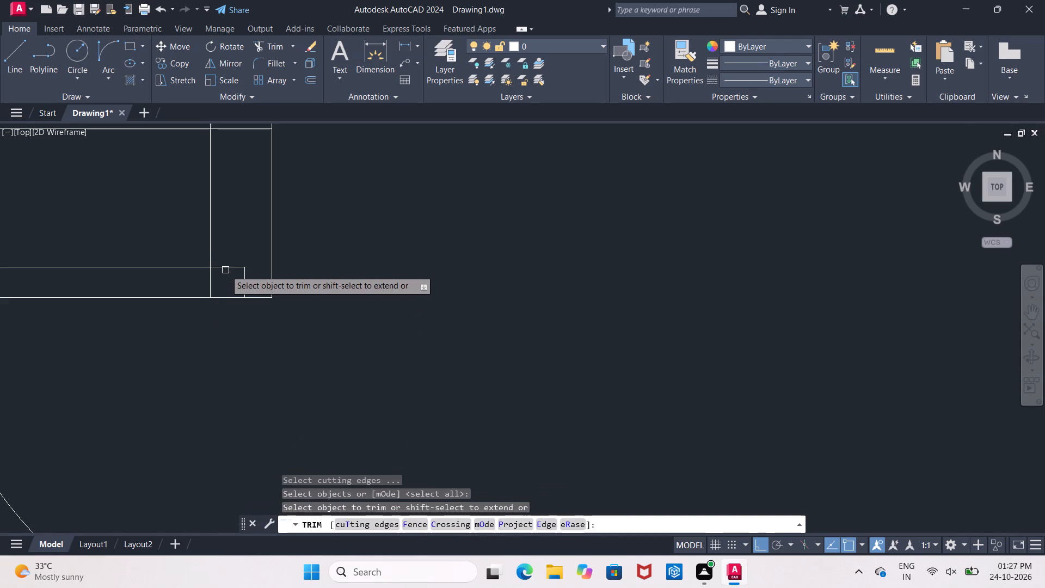
click(225, 269)
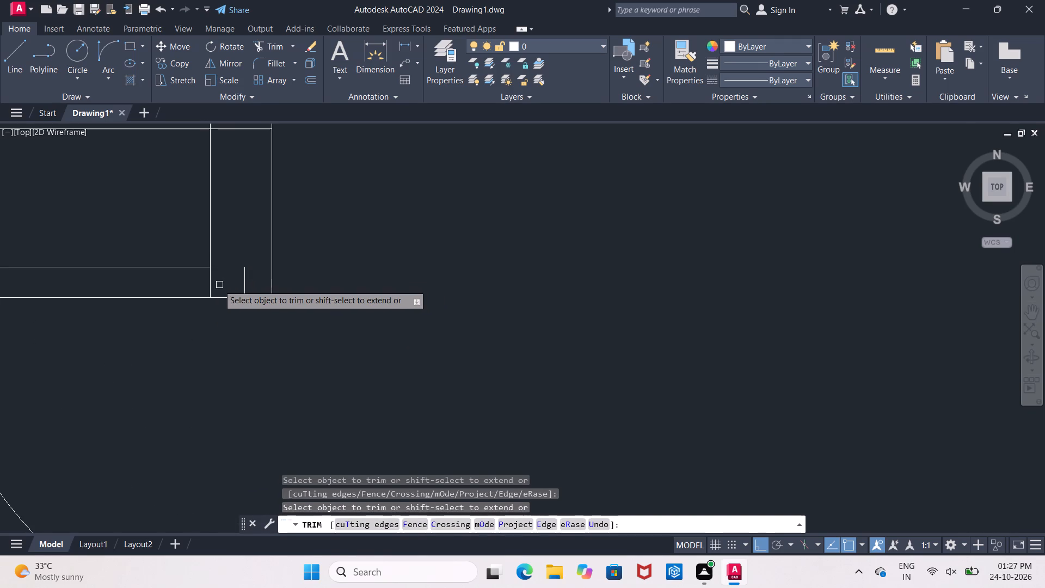
click(211, 285)
key(Escape)
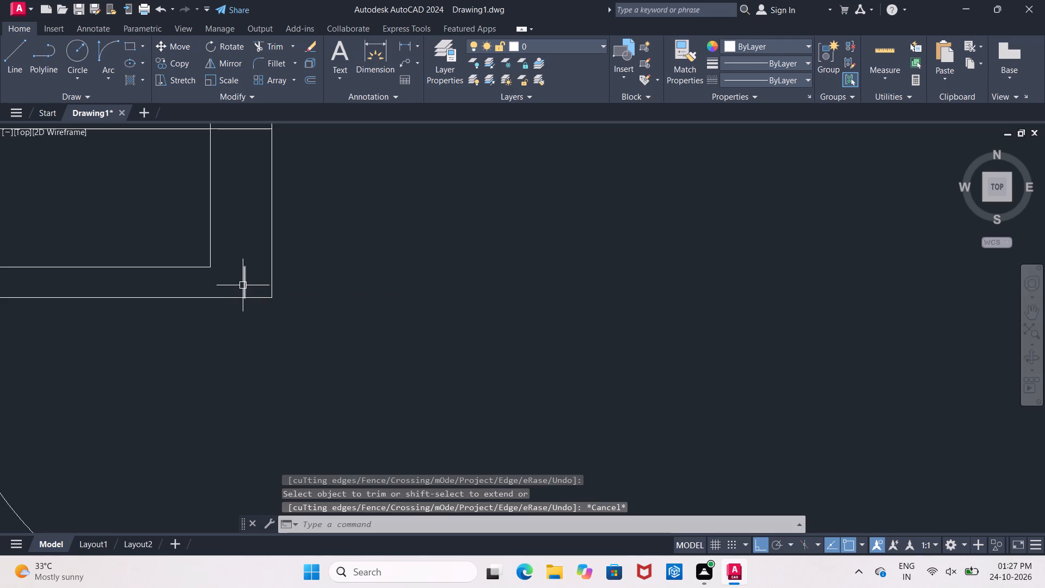
click(244, 284)
key(Delete)
scroll(245, 283, down, 2)
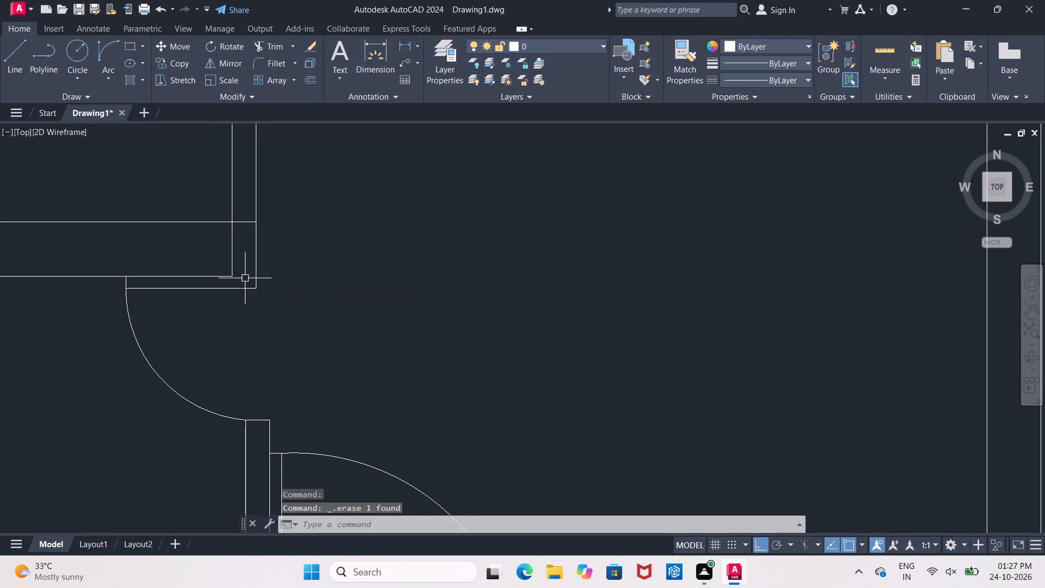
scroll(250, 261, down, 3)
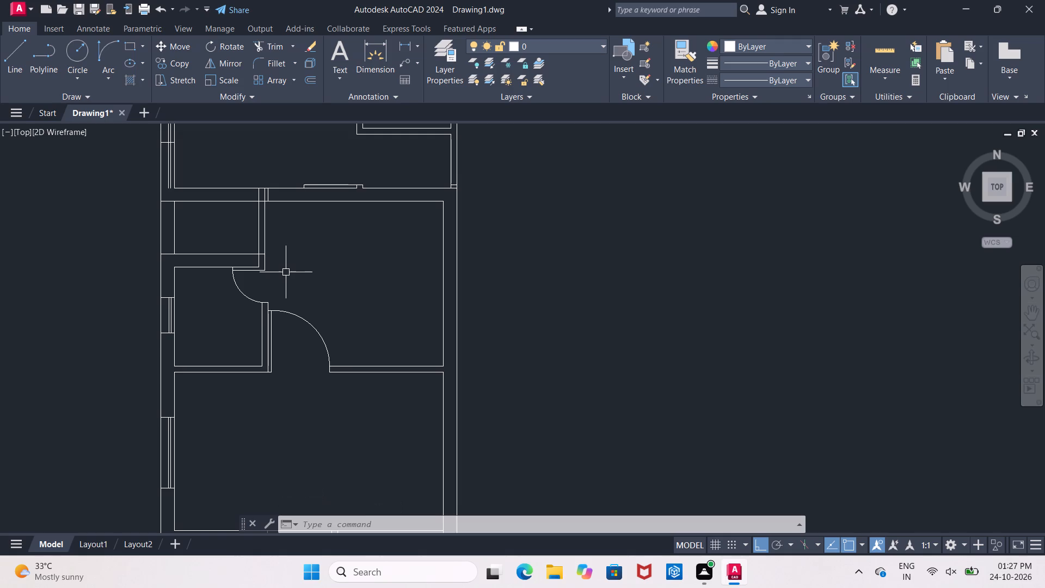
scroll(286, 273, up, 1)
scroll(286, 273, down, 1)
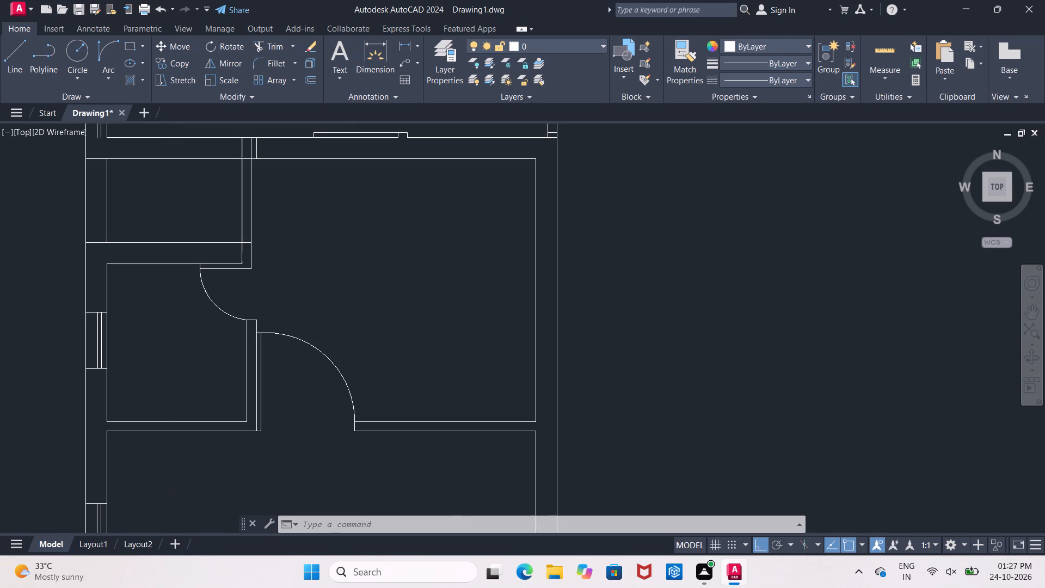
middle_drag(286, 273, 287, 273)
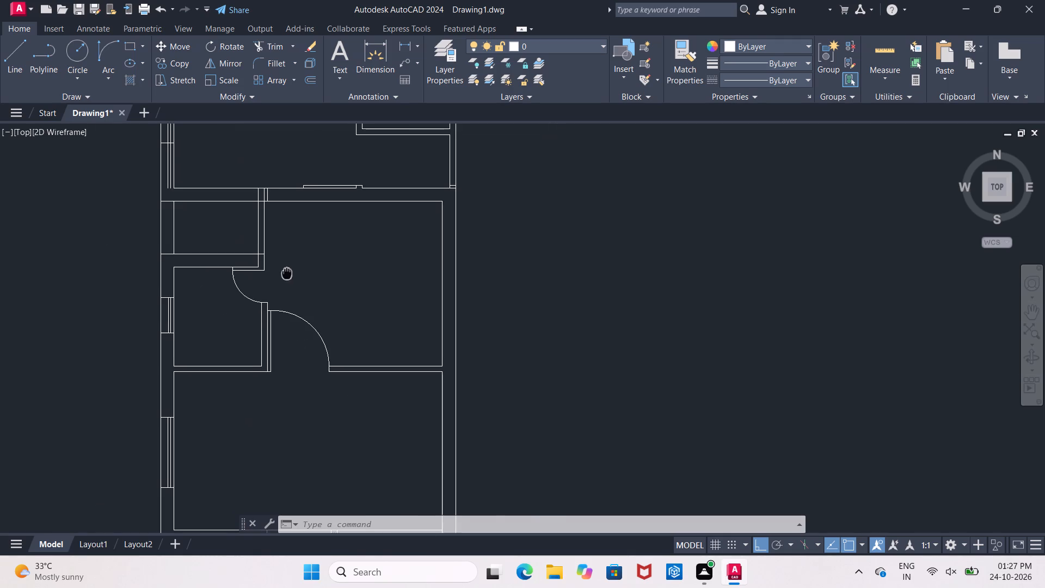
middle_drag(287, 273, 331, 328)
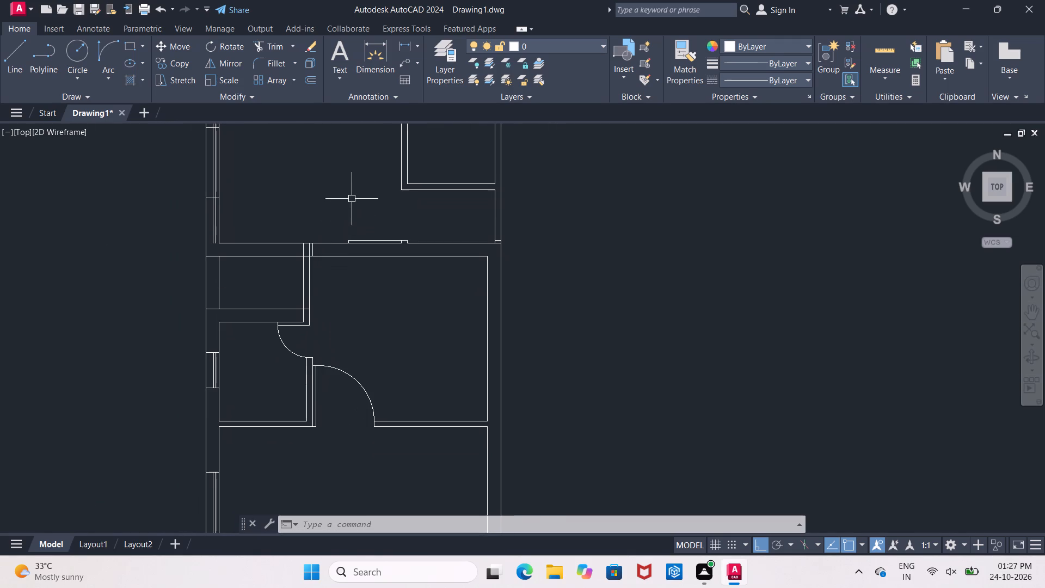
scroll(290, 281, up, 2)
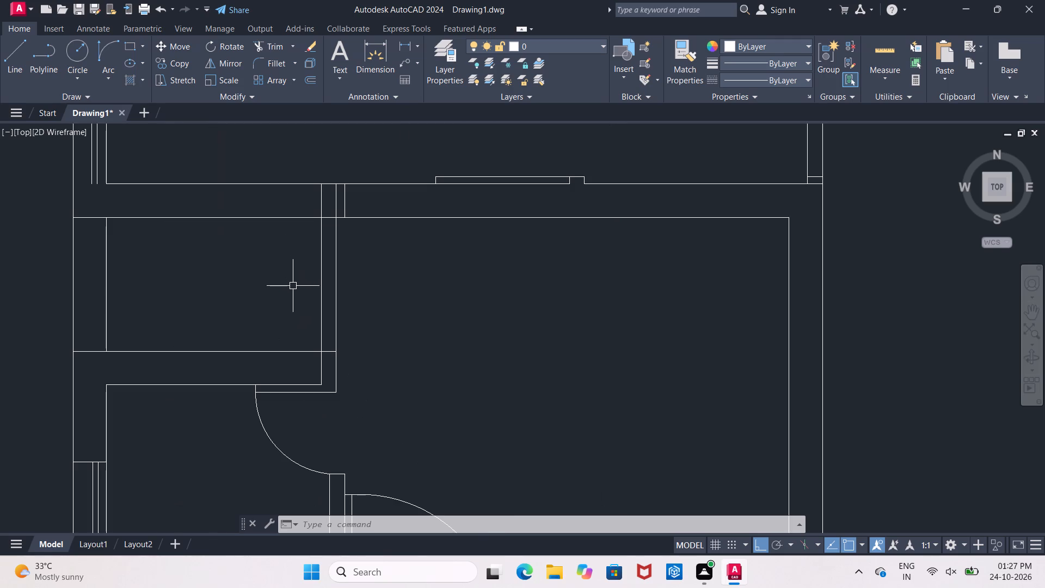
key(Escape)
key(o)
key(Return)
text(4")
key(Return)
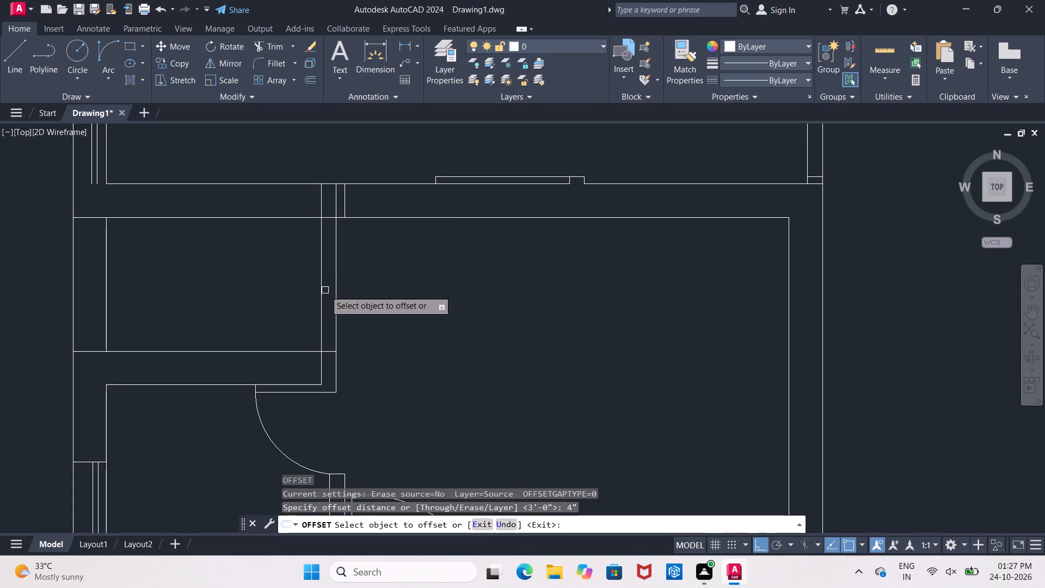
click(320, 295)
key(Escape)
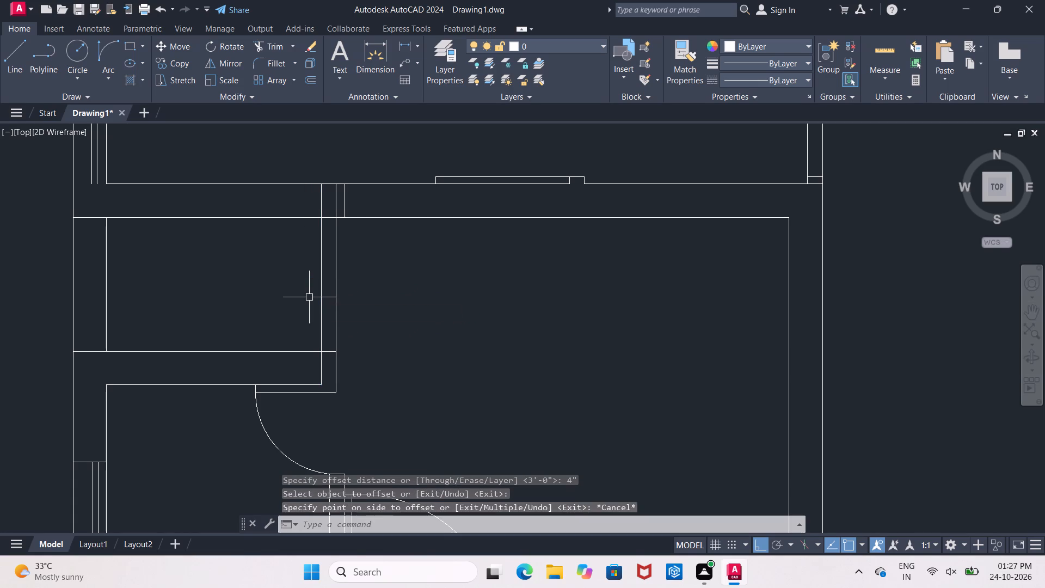
Offset the left partition's left line 4" leftward into the small left room.
key(o)
key(Return)
text(4")
key(Return)
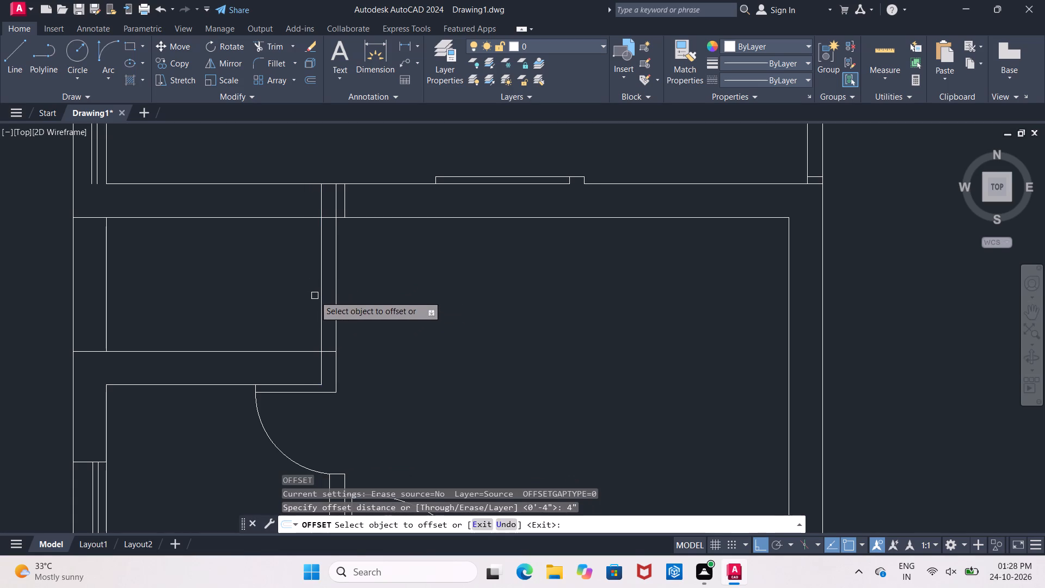
click(321, 289)
click(265, 283)
key(Escape)
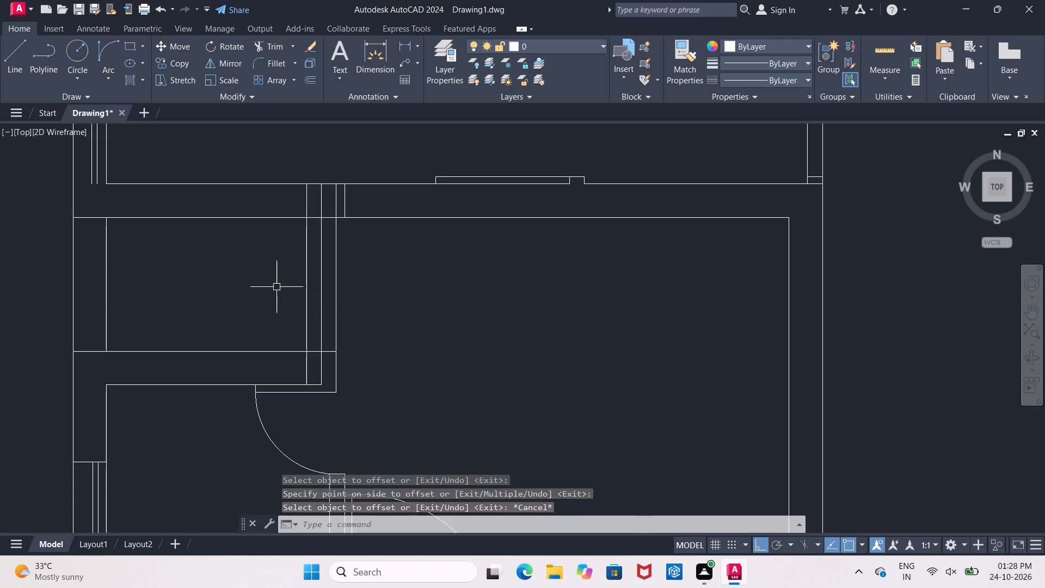
Offset the left partition's right line 2.25" leftward, inside the partition.
key(o)
key(Return)
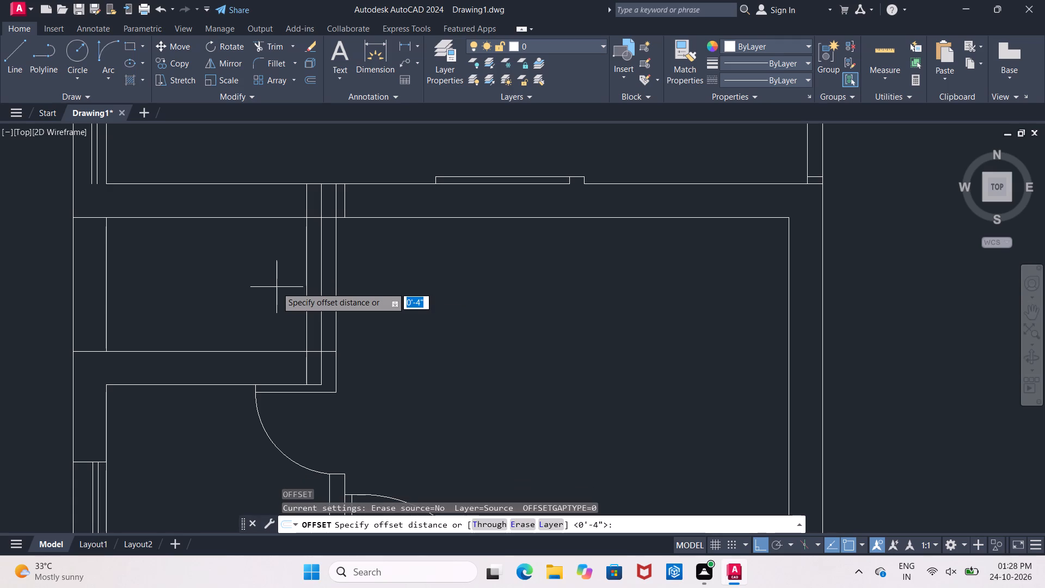
text(2.25")
key(Return)
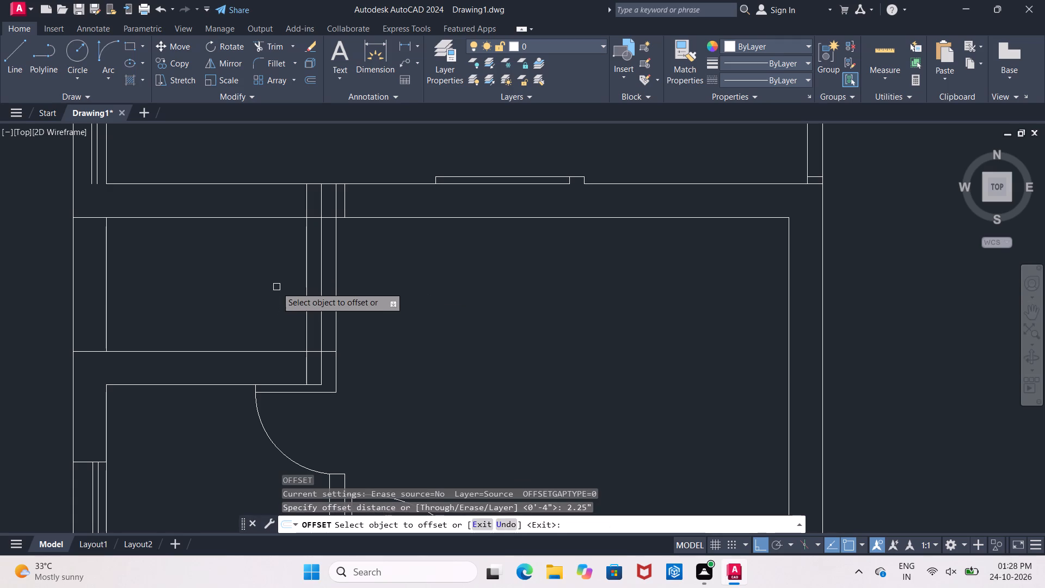
scroll(319, 289, up, 2)
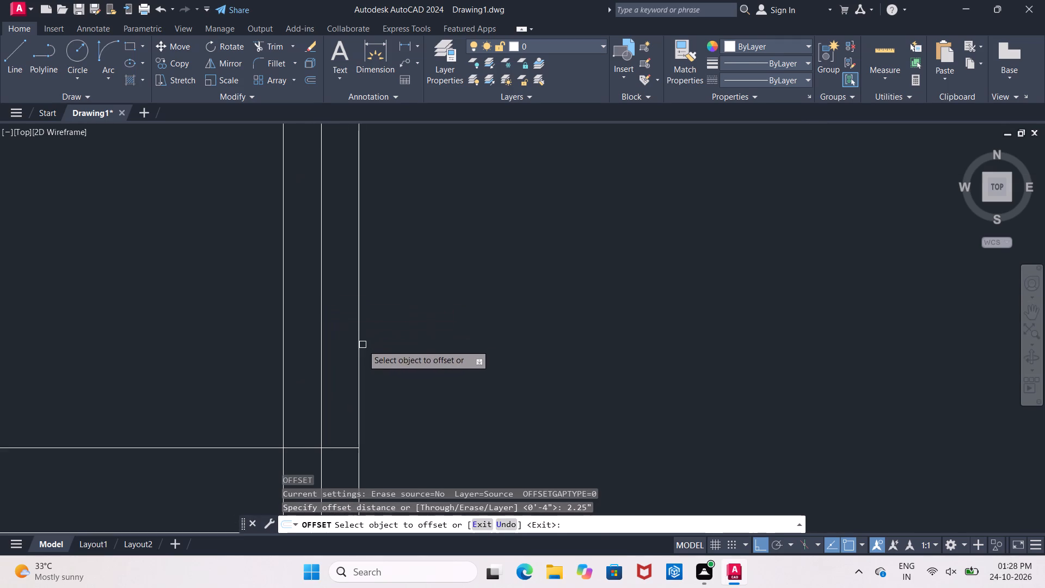
drag(359, 347, 354, 352)
click(332, 361)
key(Escape)
scroll(376, 361, down, 3)
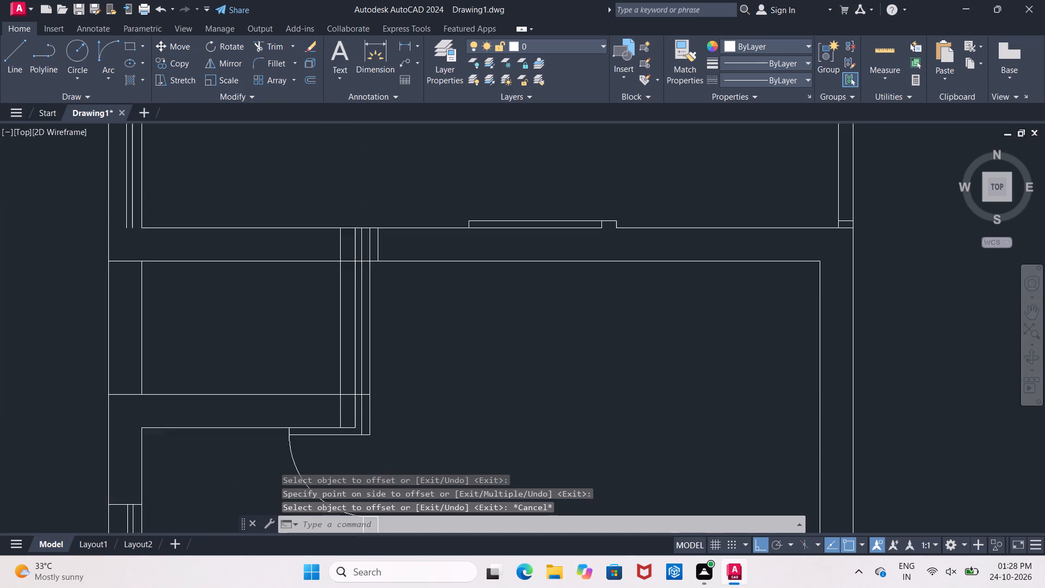
Erase the short vertical stub inside the thick horizontal wall just right of the left partition.
scroll(375, 360, up, 2)
click(377, 183)
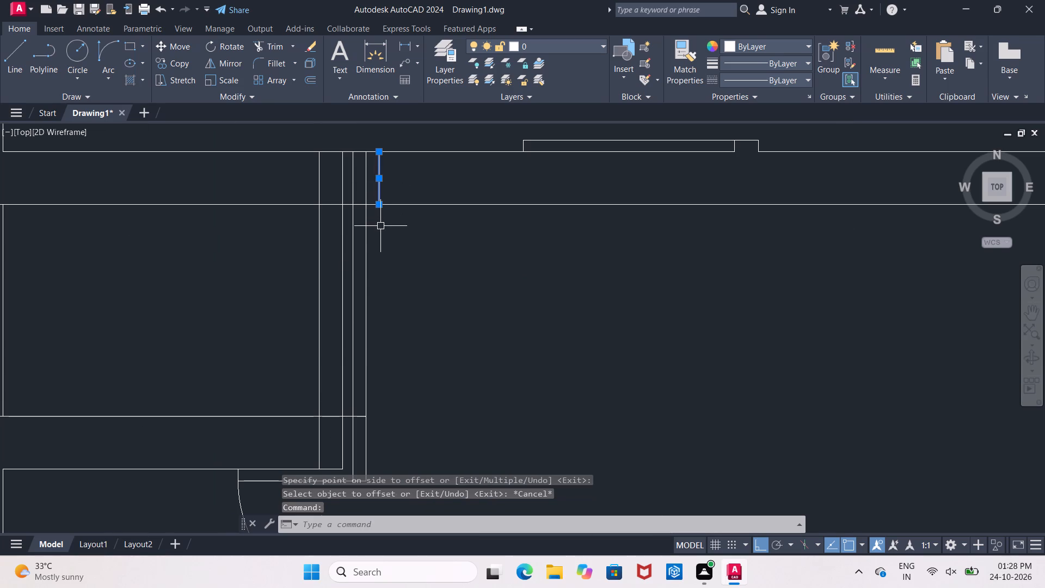
key(Delete)
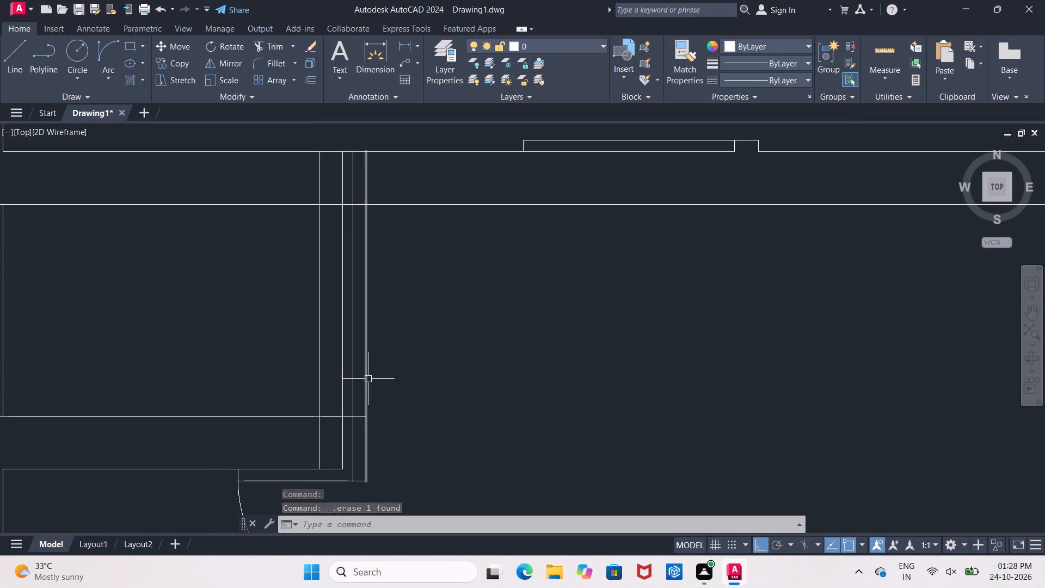
Trim all the partition's vertical lines out of the thick horizontal wall above the small left room.
scroll(427, 357, down, 1)
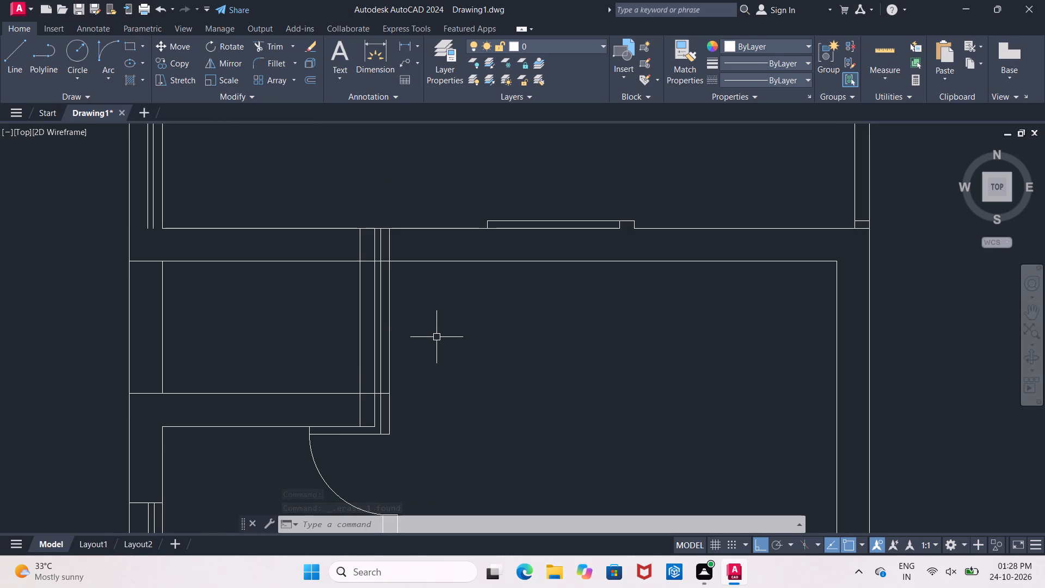
text(tr)
key(space)
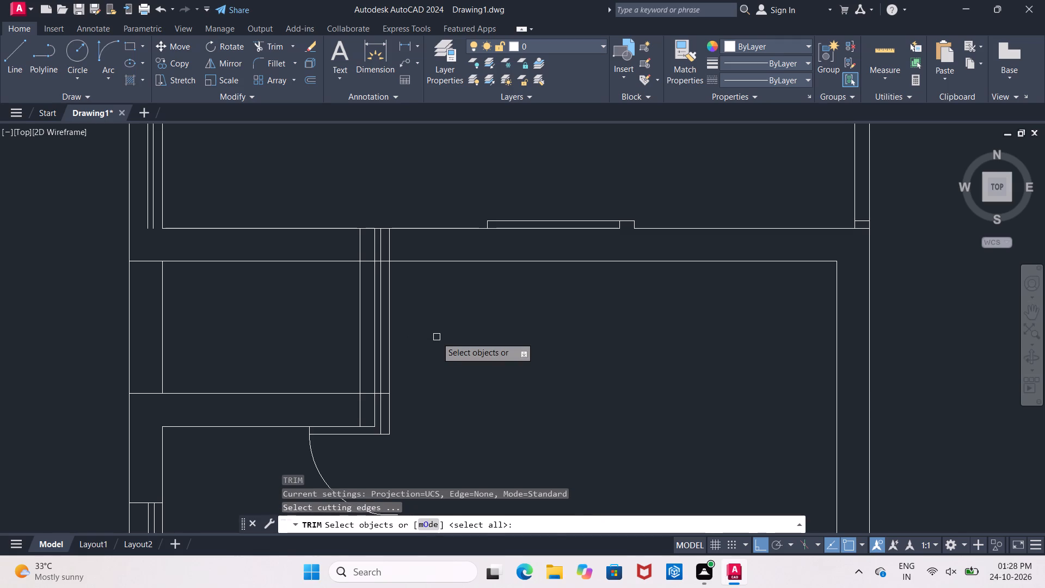
key(space)
click(302, 241)
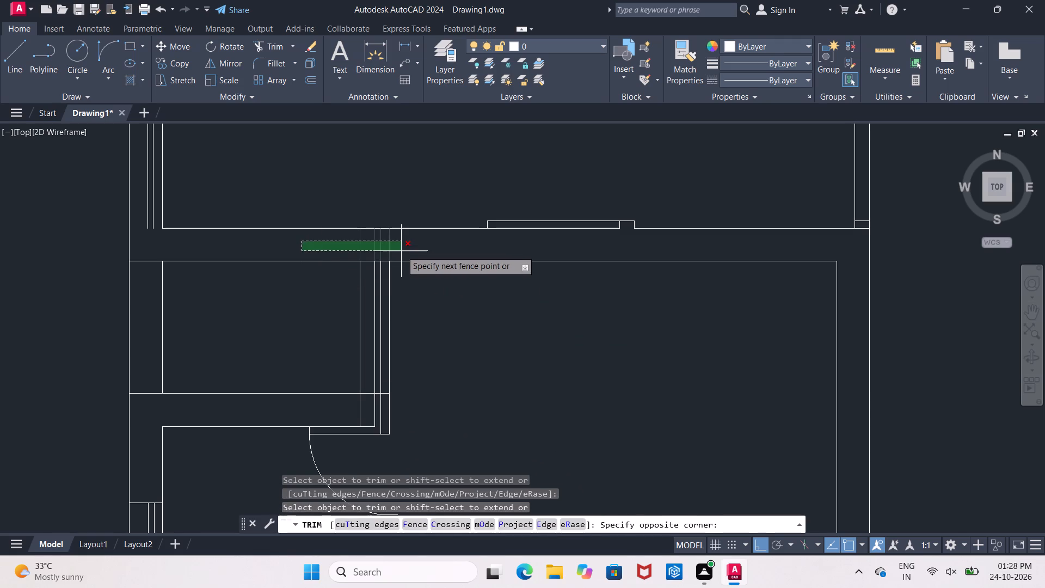
click(405, 250)
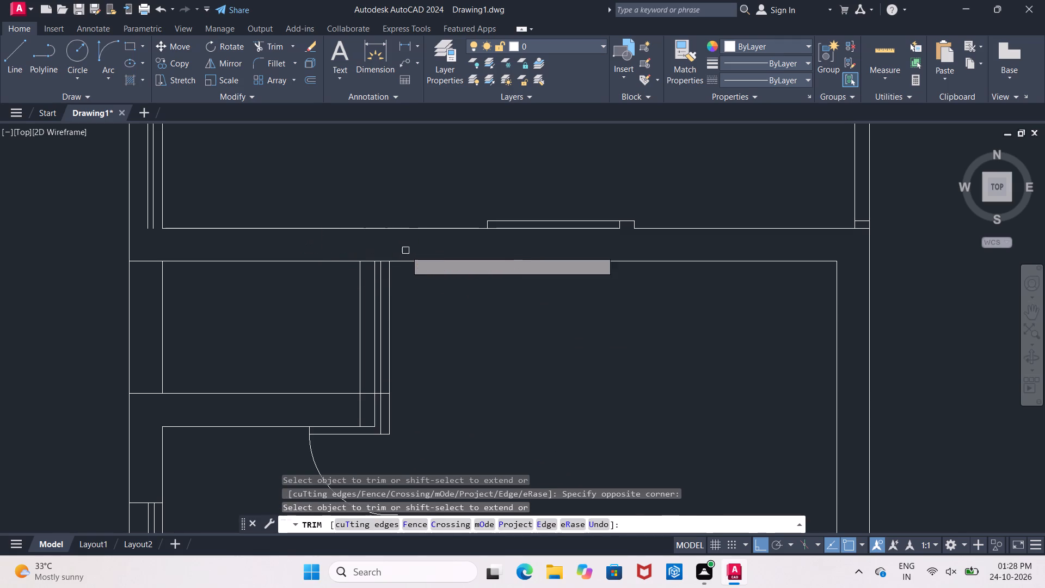
Trim the partition's inner vertical lines out of the thick wall below the small left room, extending its lower face line to the partition's right line.
click(359, 415)
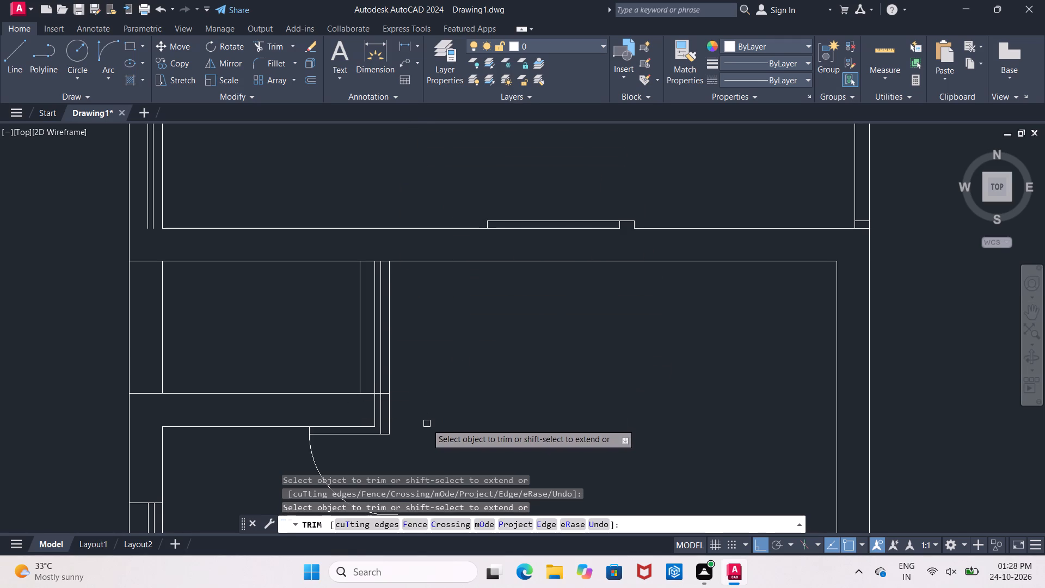
middle_drag(427, 424, 414, 313)
scroll(392, 313, up, 1)
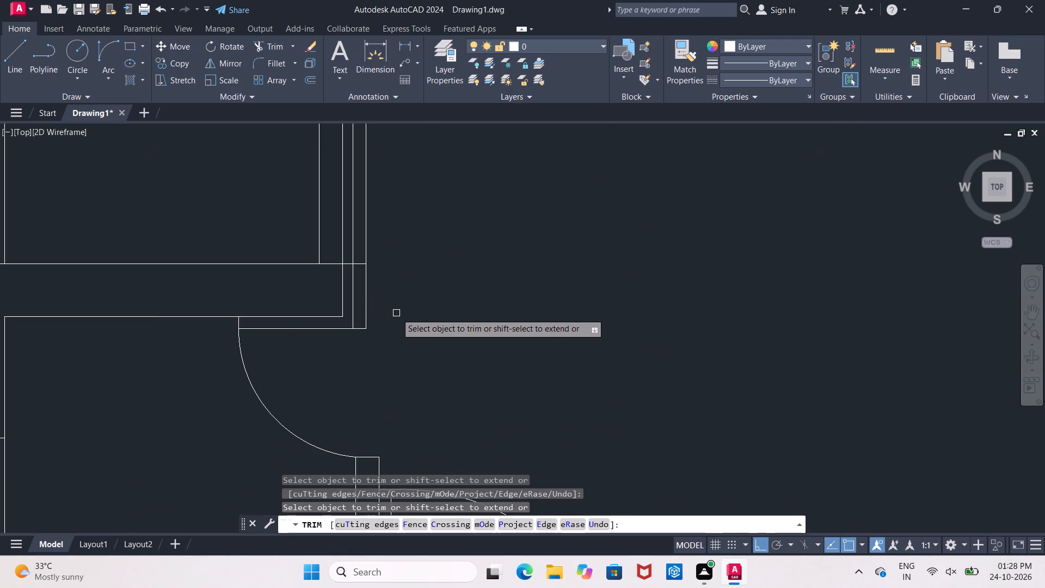
shift+click(333, 316)
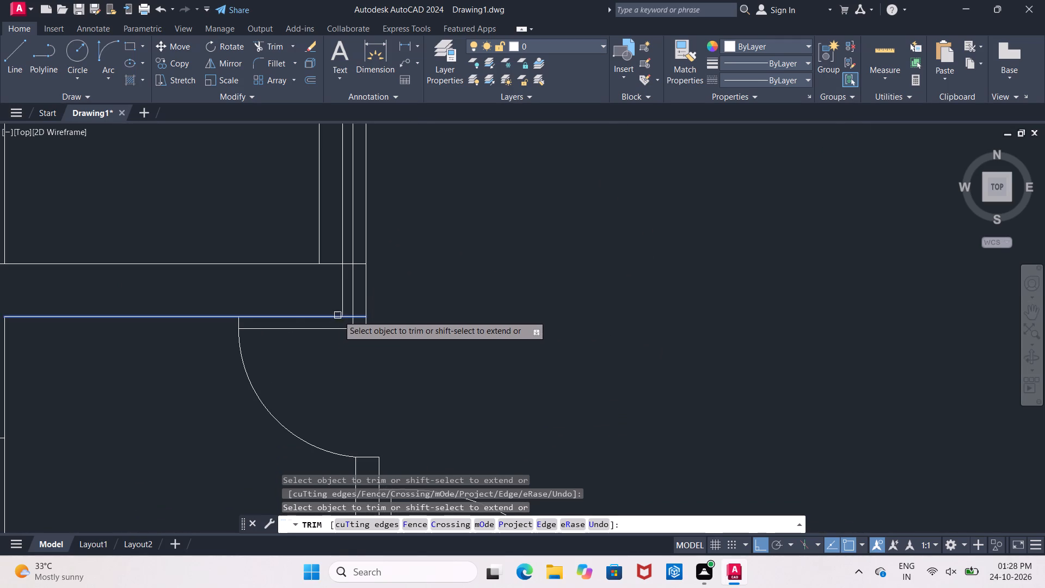
shift+click(338, 315)
click(328, 295)
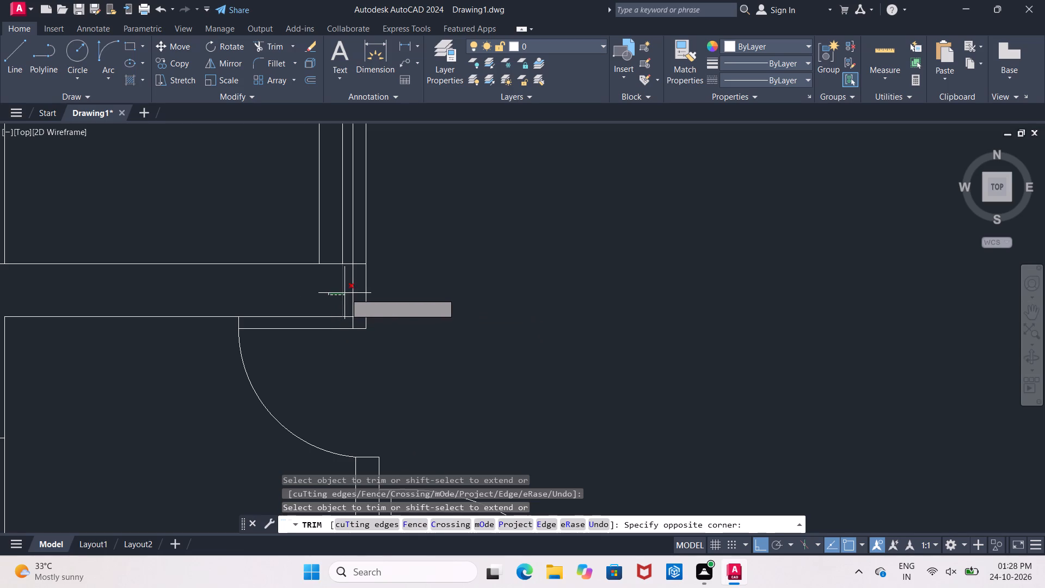
click(354, 293)
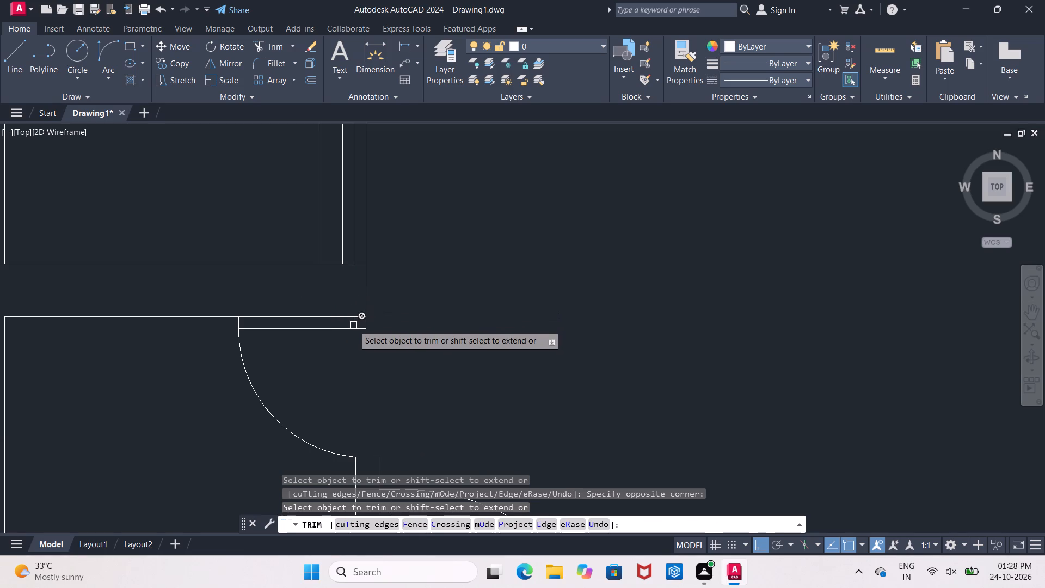
Erase the short vertical stub left below the thick wall, inside the door jamb strip at the partition's lower end.
scroll(354, 326, up, 1)
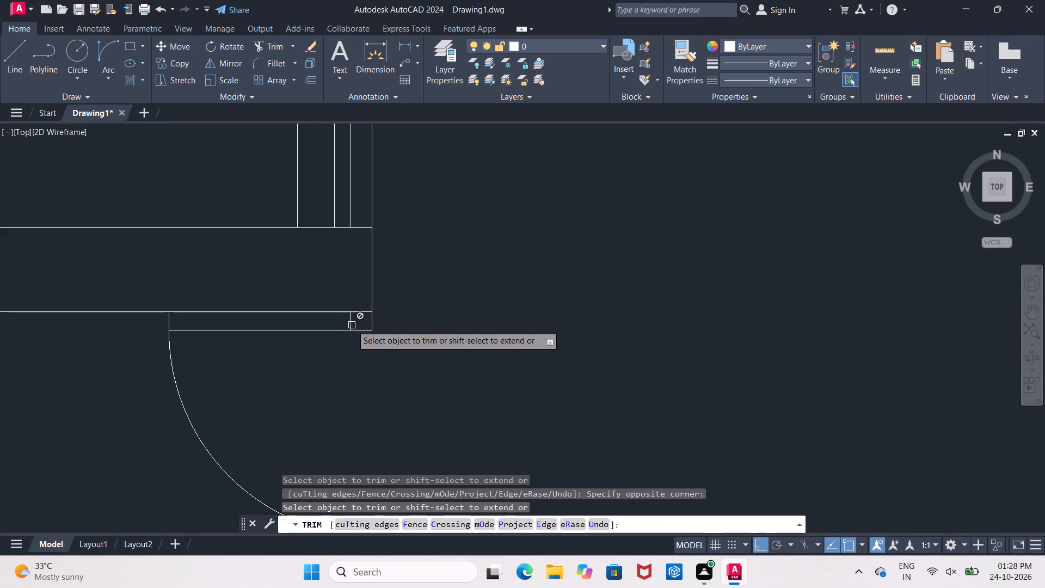
key(Escape)
click(352, 324)
key(Delete)
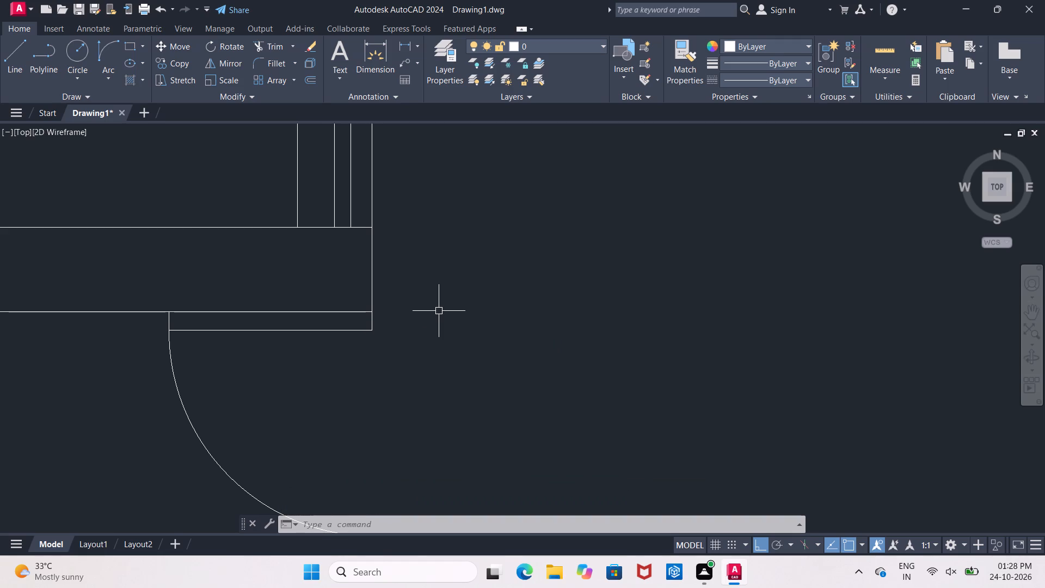
Trim the partition's right vertical line between the two faces of the thick wall below the small left room.
key(Escape)
text(tr)
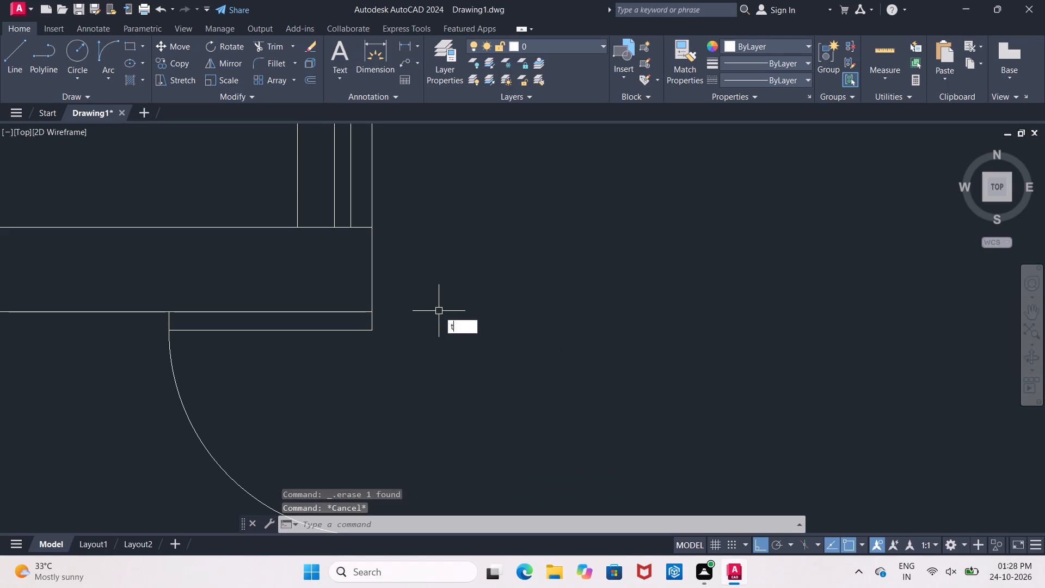
key(space)
key(space)
click(367, 262)
click(385, 265)
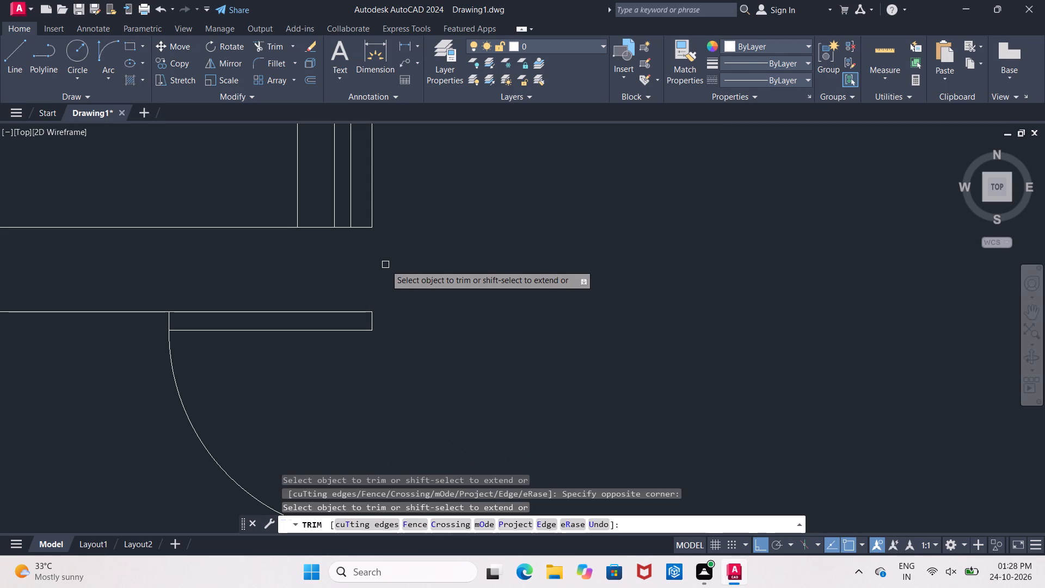
key(Escape)
Draw a vertical line closing the open right end of the thick wall below the small left room.
click(5, 70)
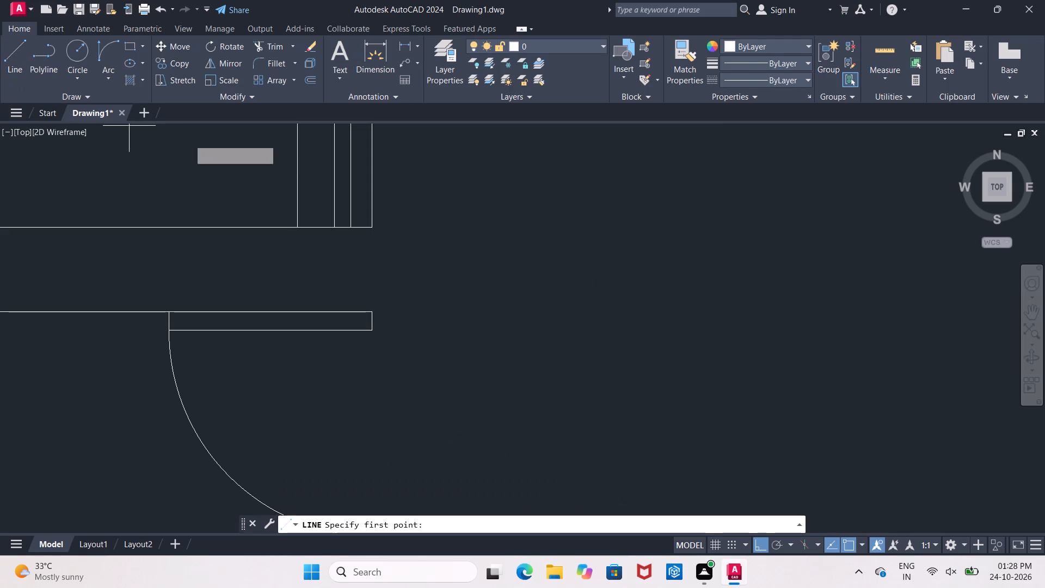
click(372, 231)
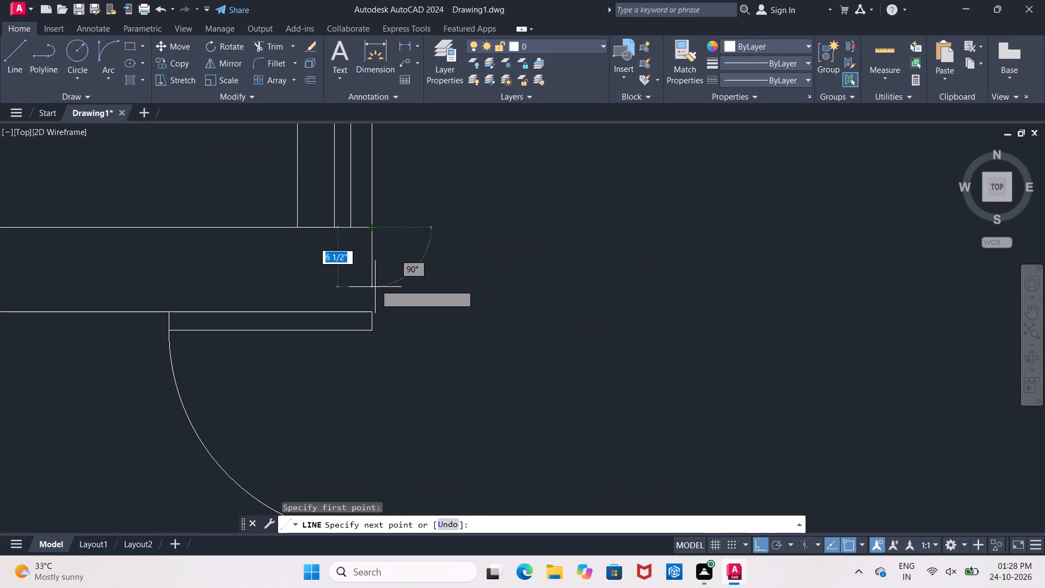
click(375, 312)
key(Escape)
Draw a door-swing arc from the upper-right room's lower-left outer corner to the free end of the door leaf on the horizontal wall below.
scroll(454, 290, down, 4)
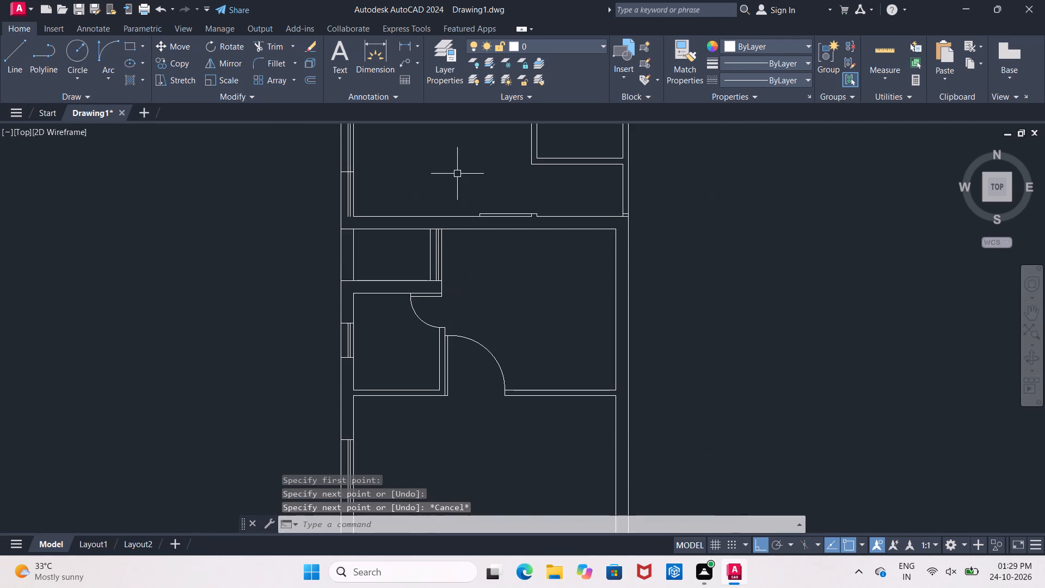
middle_drag(457, 173, 394, 249)
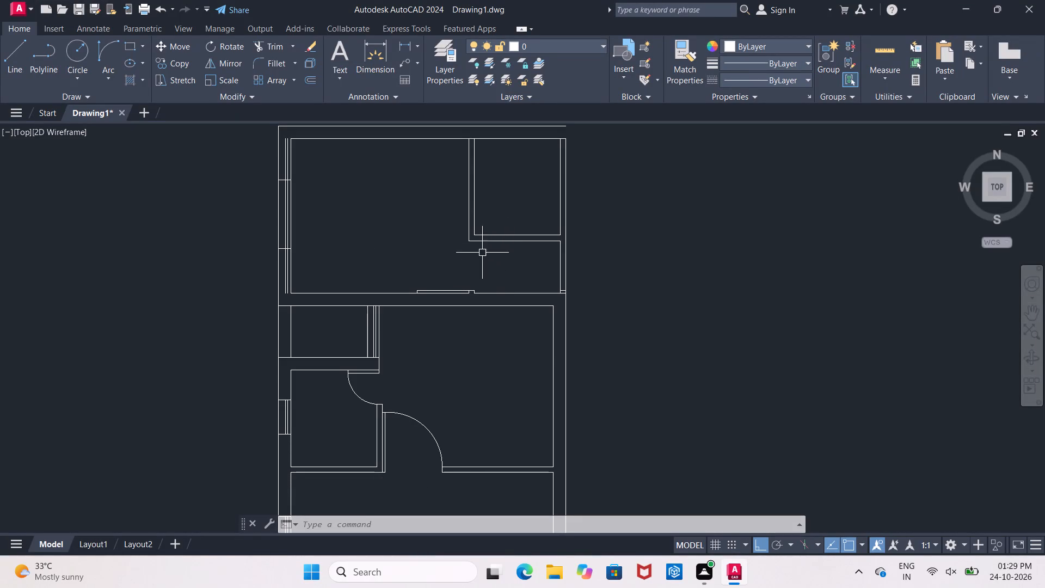
middle_drag(508, 256, 397, 173)
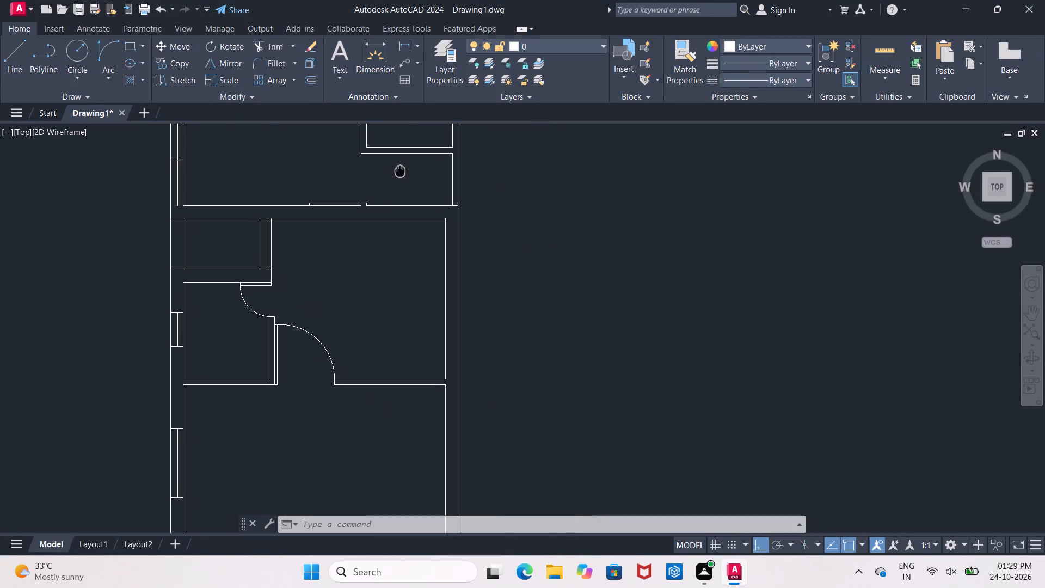
middle_drag(397, 173, 392, 176)
click(112, 50)
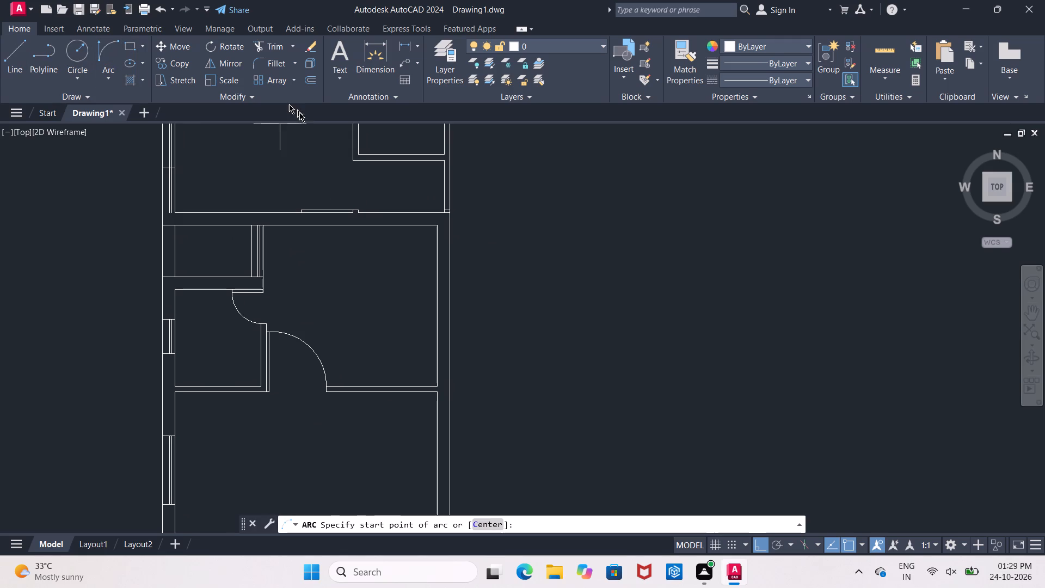
scroll(346, 170, up, 1)
middle_drag(346, 170, 281, 212)
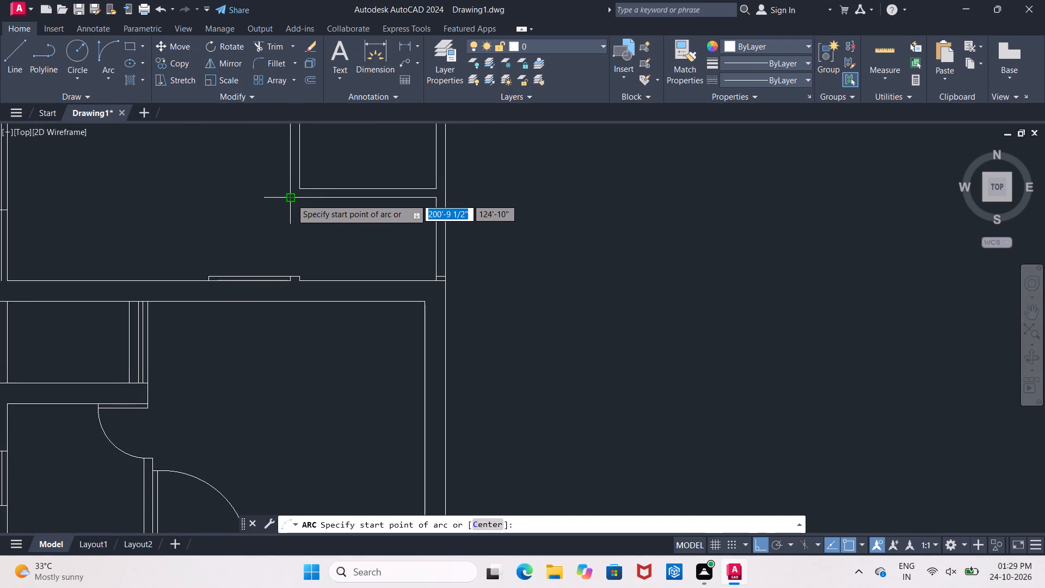
drag(291, 199, 292, 207)
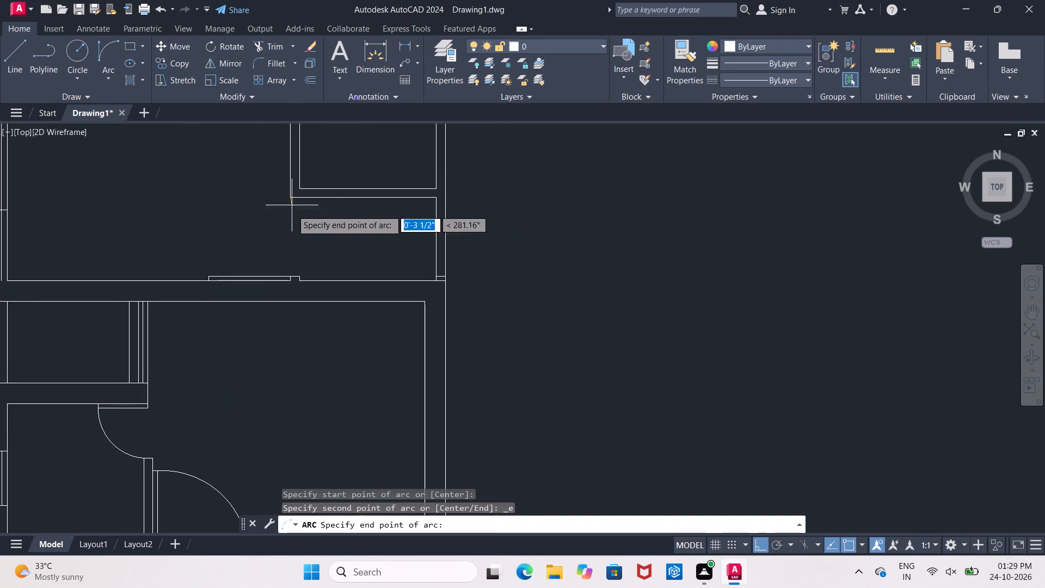
click(208, 273)
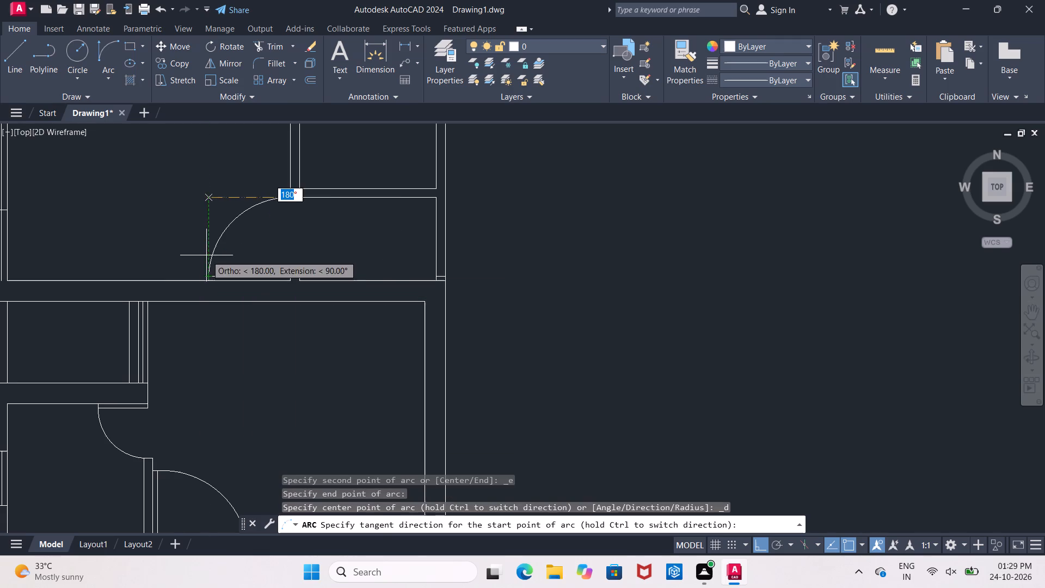
click(205, 250)
Extend the left line of the upper-right room's vertical partition up to the outer line of the top wall.
scroll(222, 210, down, 1)
middle_drag(222, 210, 238, 364)
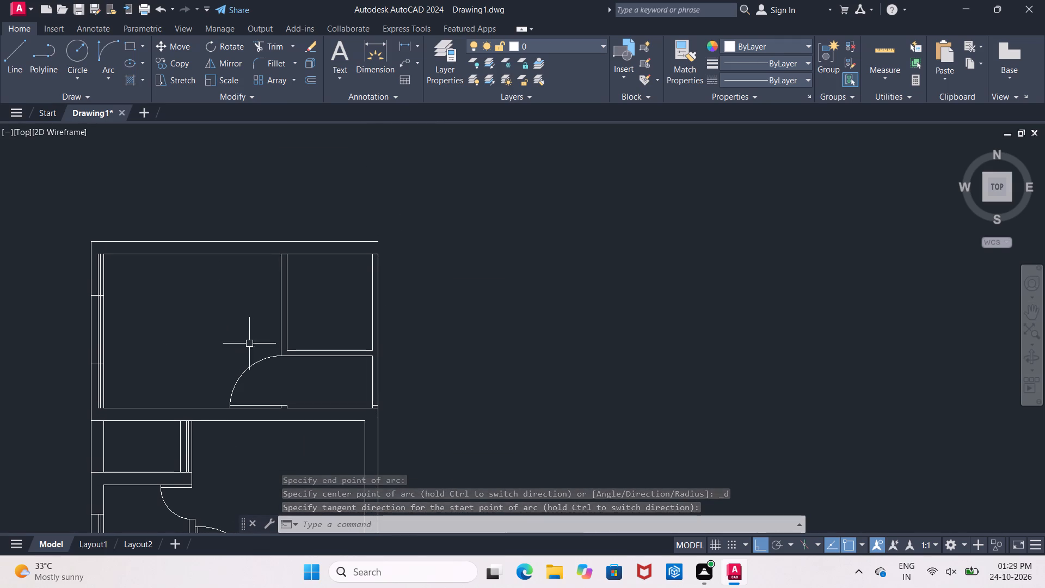
scroll(285, 256, up, 2)
key(Escape)
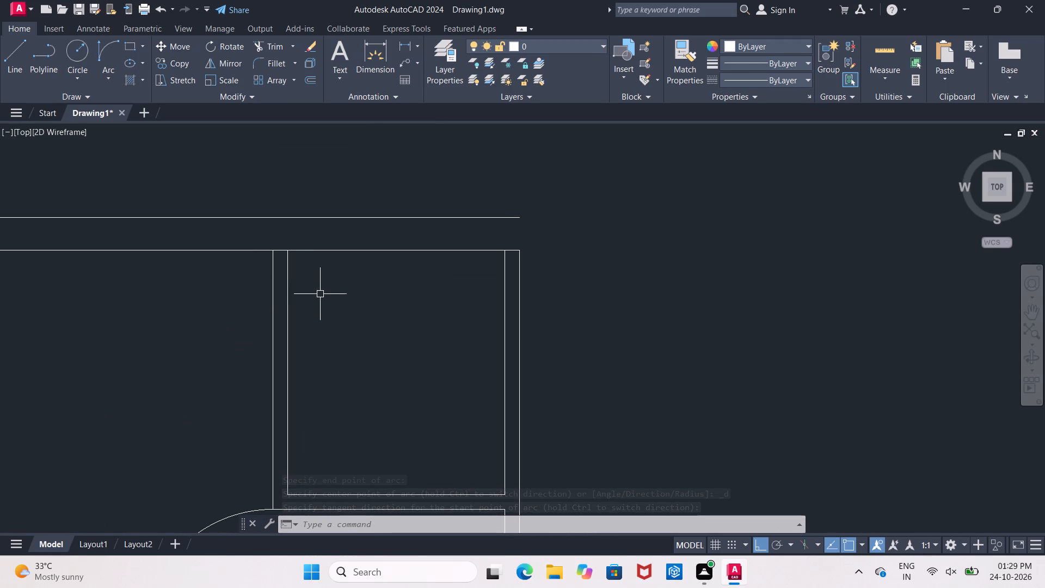
text(ex)
key(space)
key(space)
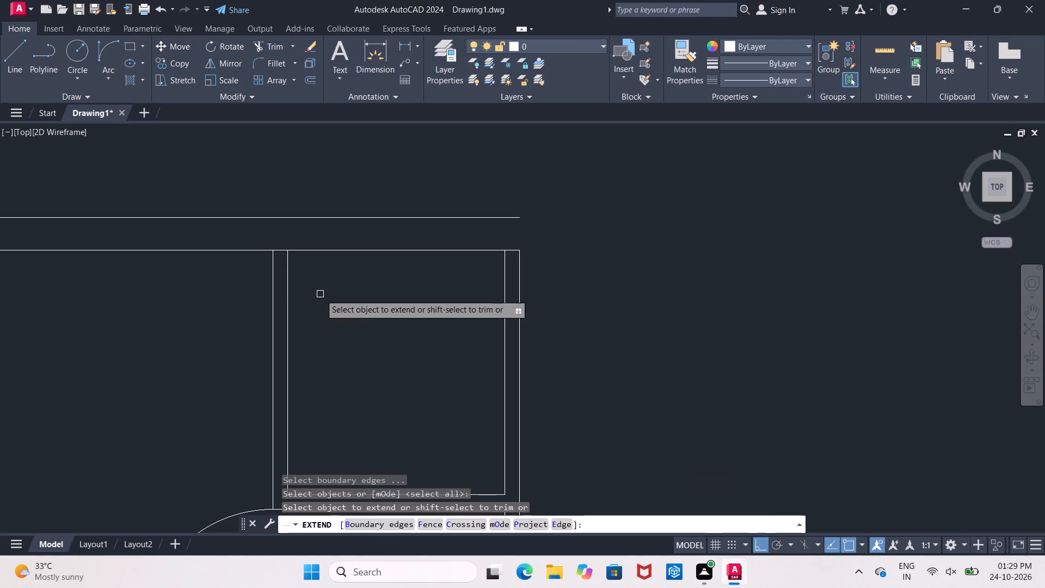
click(271, 273)
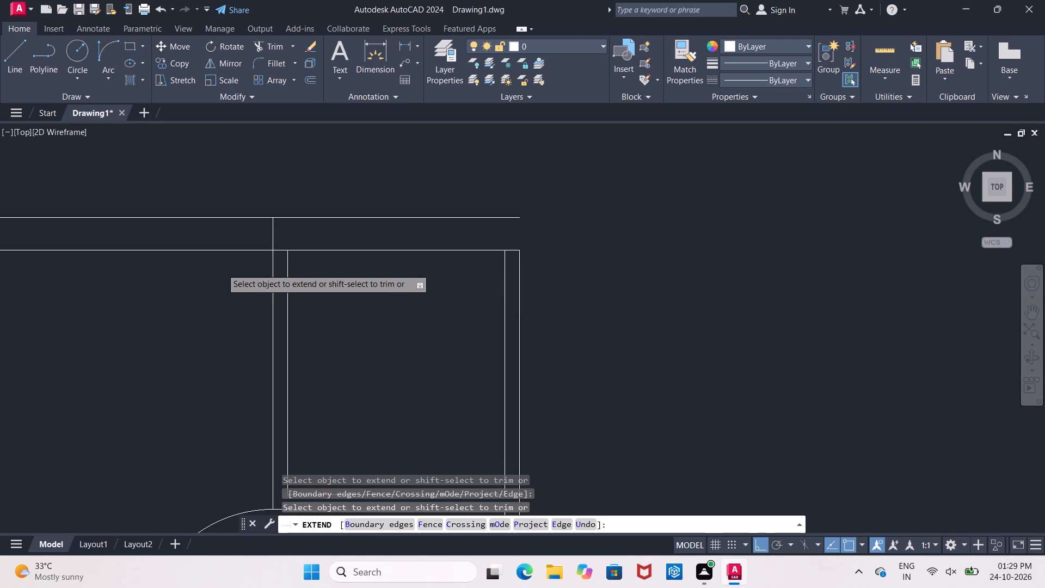
key(Escape)
Offset the extended partition line 4' leftward across the top wall.
key(o)
key(Return)
text(4')
key(Return)
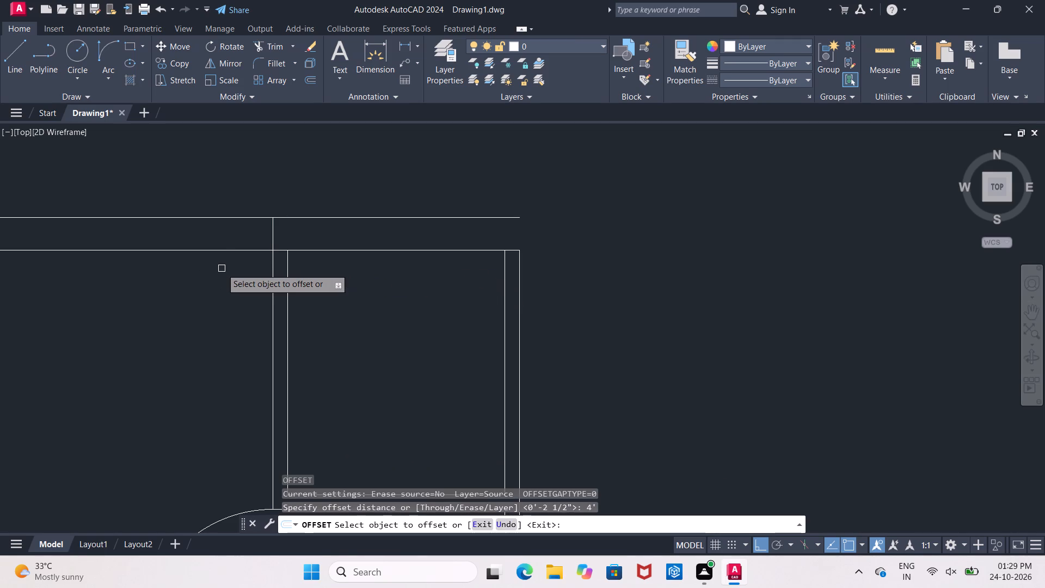
click(272, 242)
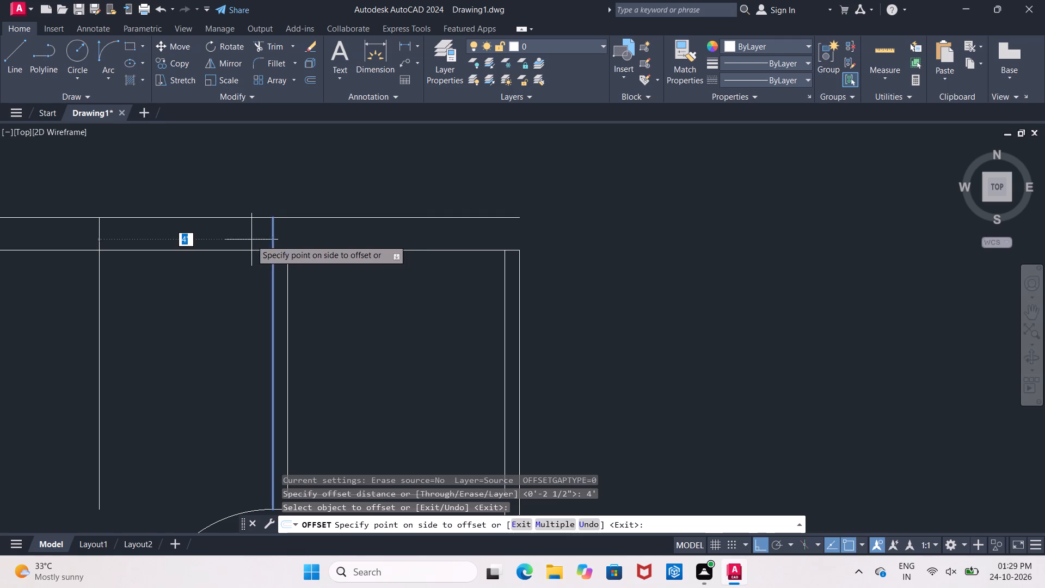
click(250, 239)
key(Escape)
Trim the offset line below the top wall and cut both wall face lines between the two verticals to form an opening.
text(tr)
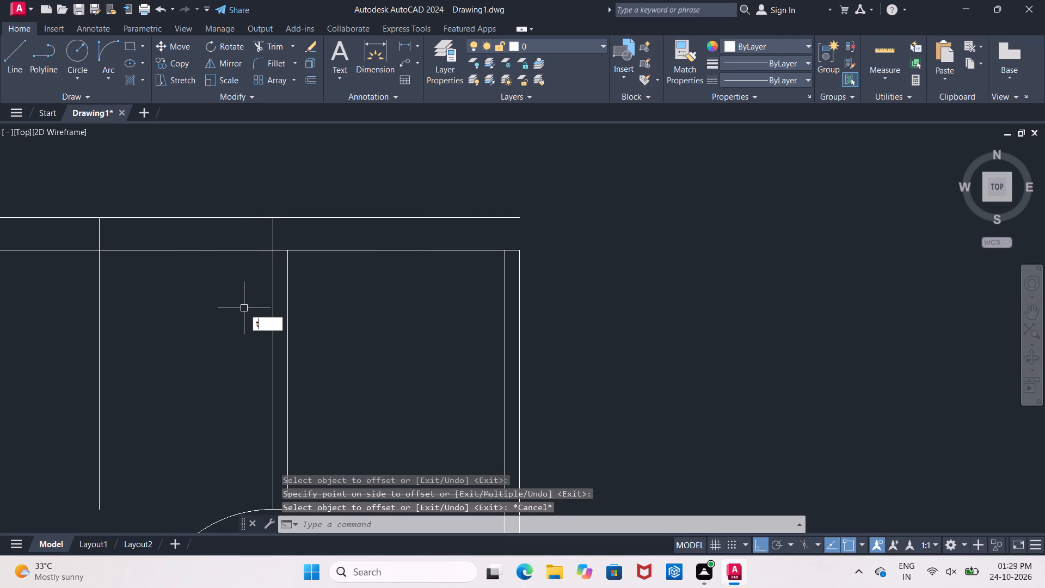
key(space)
key(space)
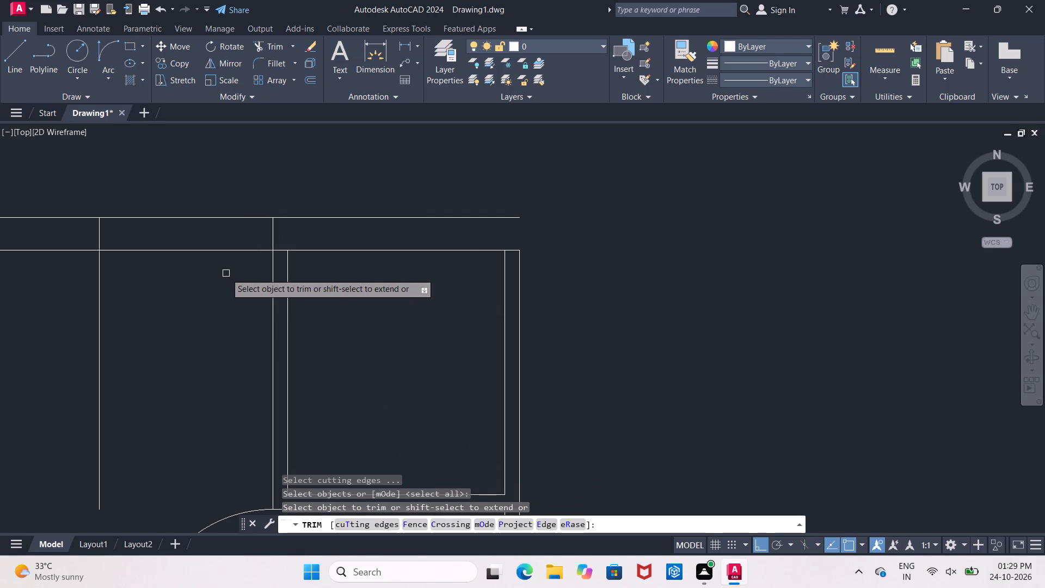
click(97, 322)
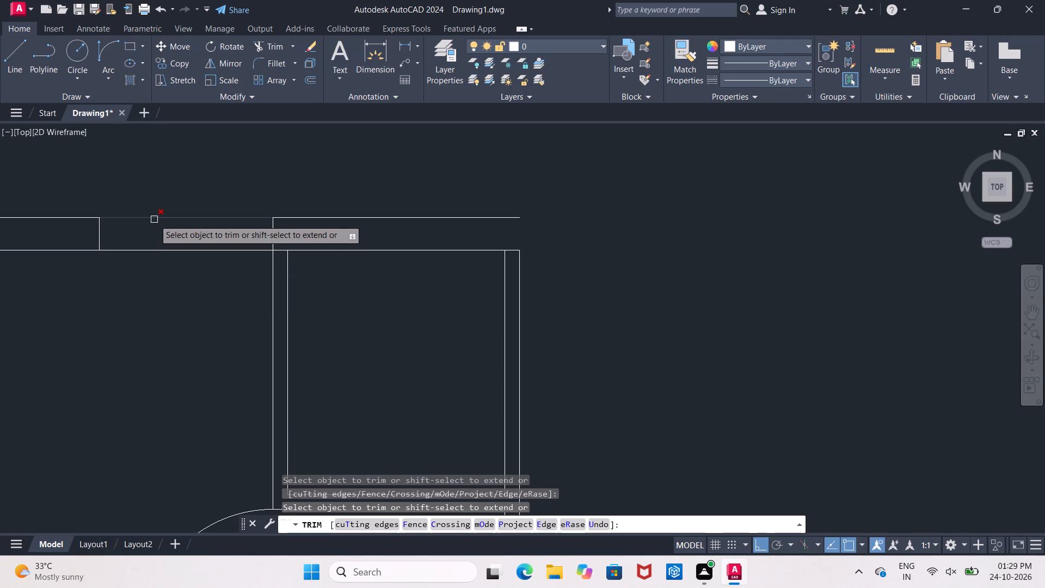
click(154, 219)
click(152, 250)
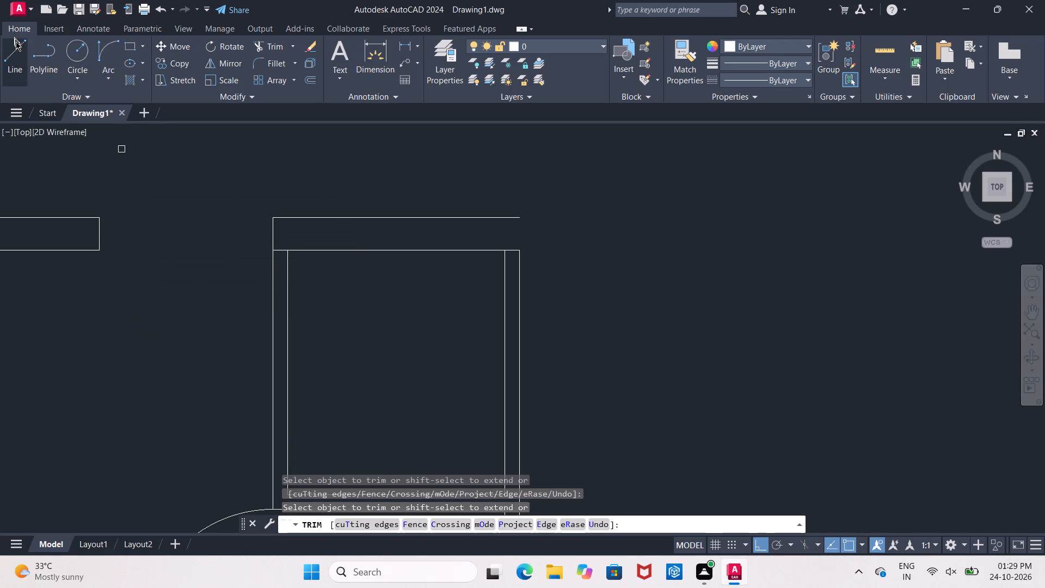
Draw two horizontal lines across the top-wall opening, one along the outer wall face and one along the inner face.
click(16, 44)
click(97, 215)
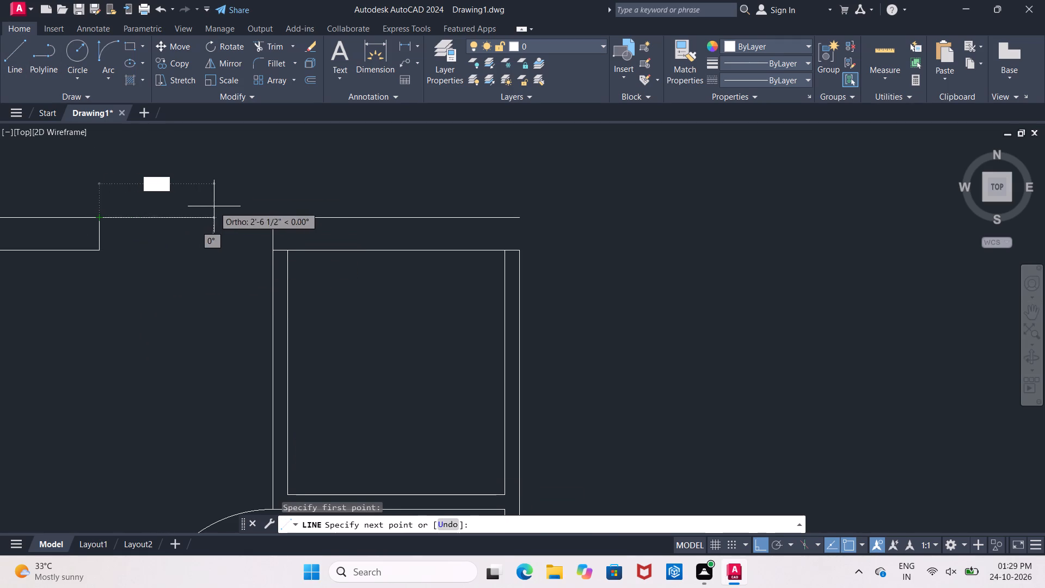
click(273, 214)
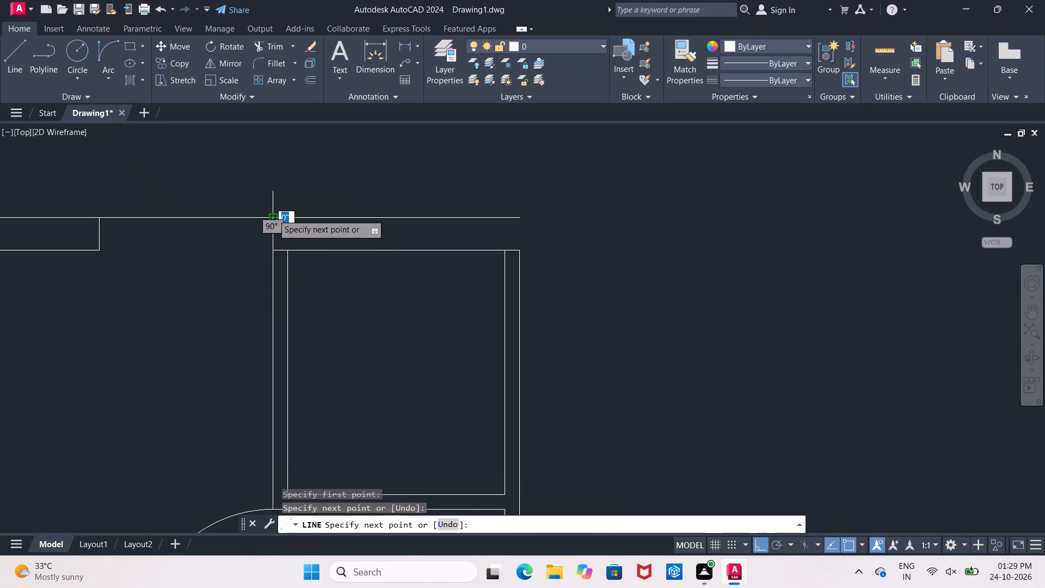
key(Escape)
click(16, 60)
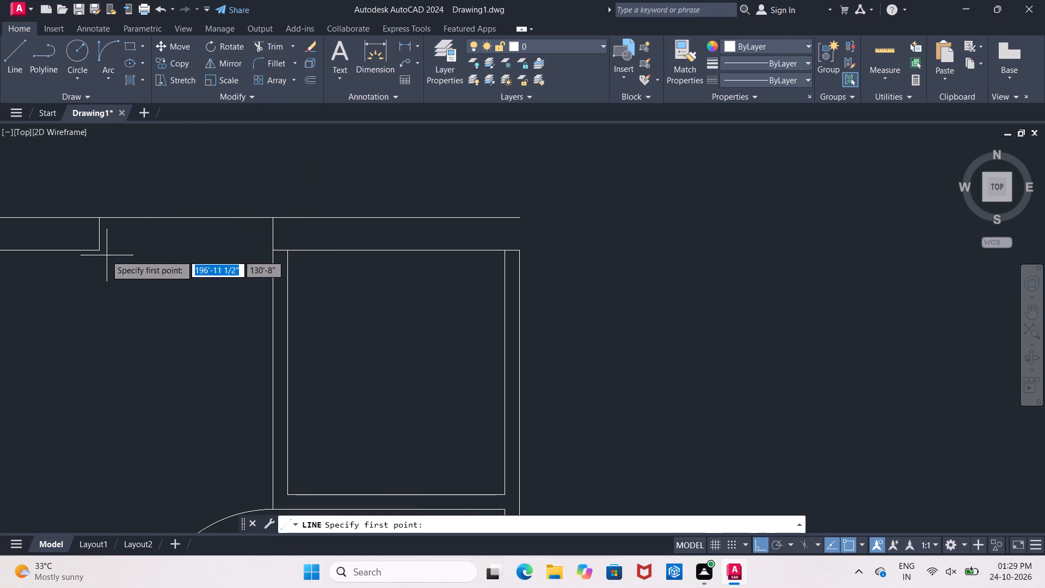
click(101, 252)
click(275, 249)
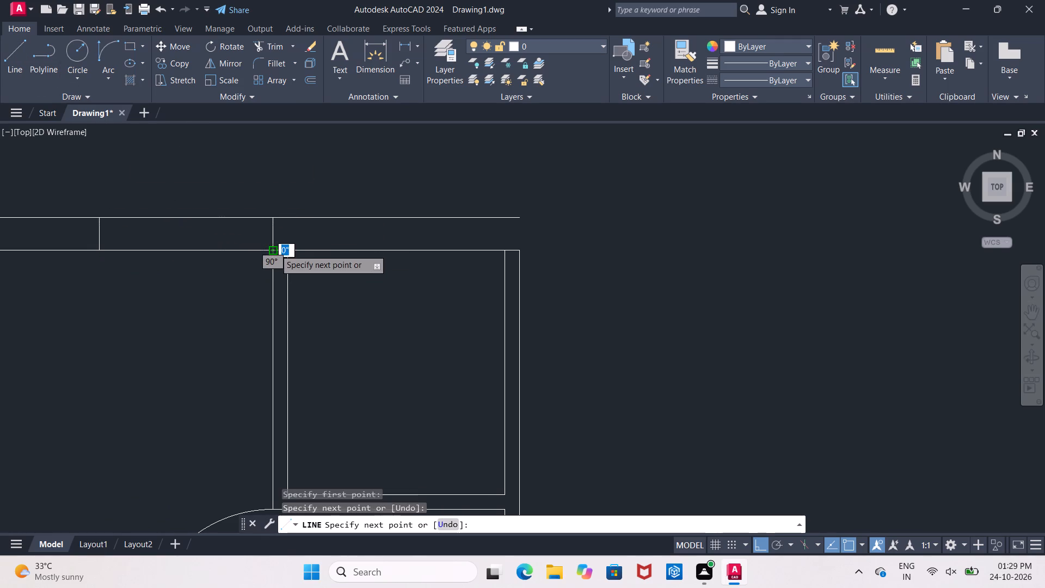
key(Escape)
Offset the inner line of the top-wall window 2.25" upward into the wall thickness.
key(o)
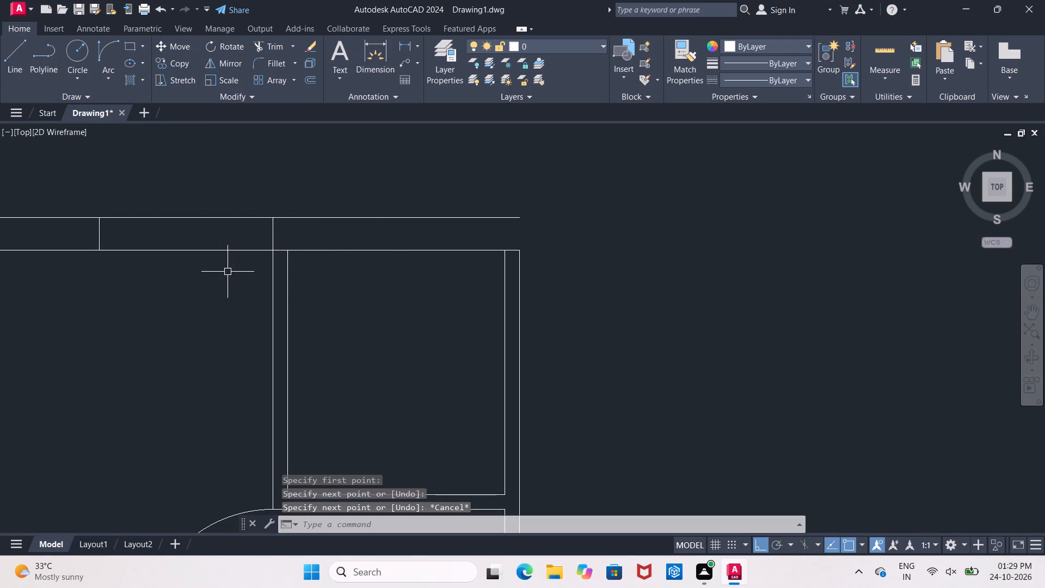
key(Return)
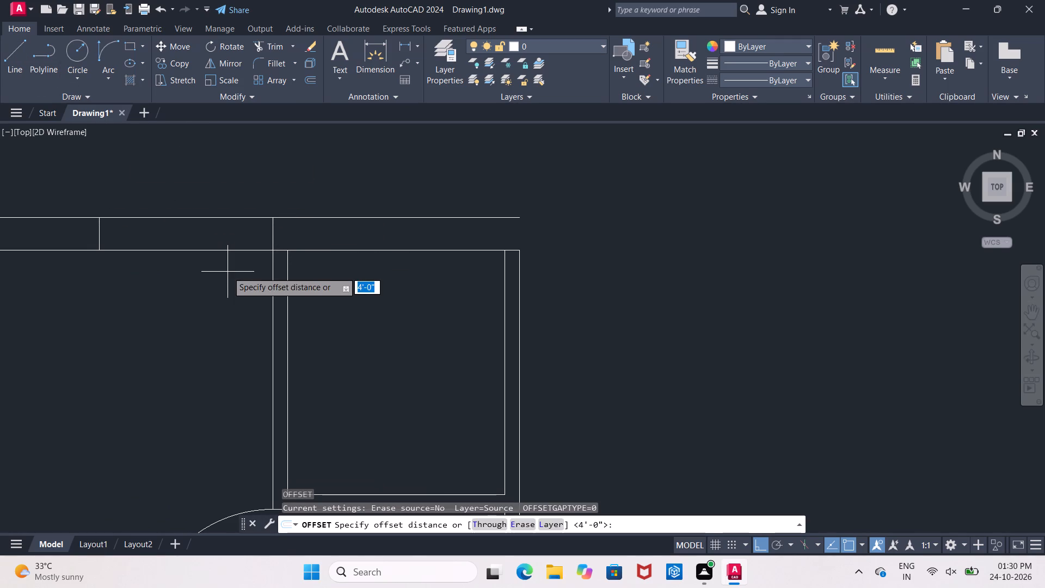
text(2.25)
key(shift+quotedbl)
key(Return)
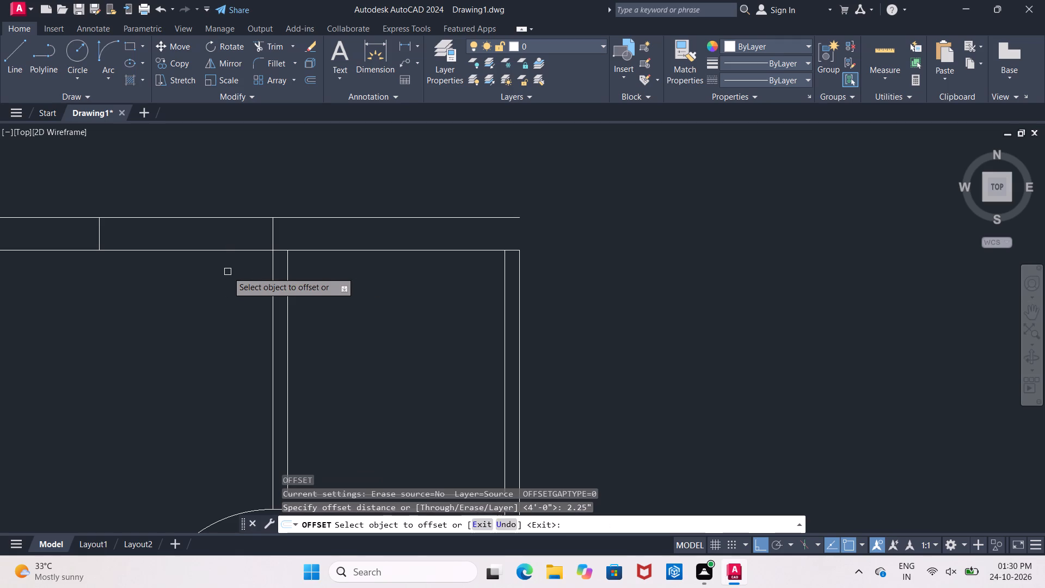
click(219, 251)
click(221, 244)
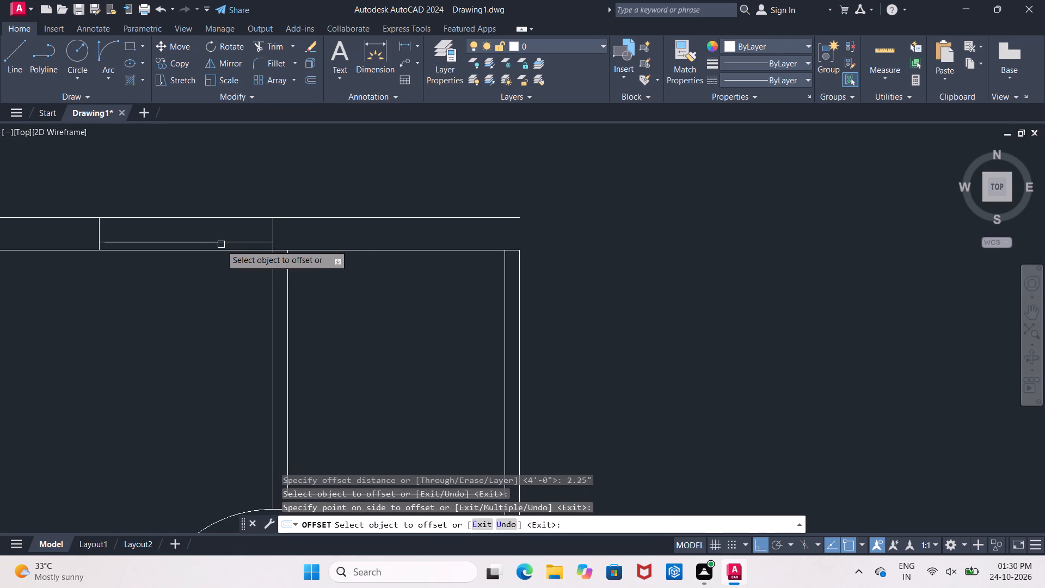
Offset the new window line another 1.5" upward to form the glazing pair in the top-wall window.
key(Return)
key(Return)
text(1.5")
key(Return)
scroll(221, 244, up, 1)
click(215, 240)
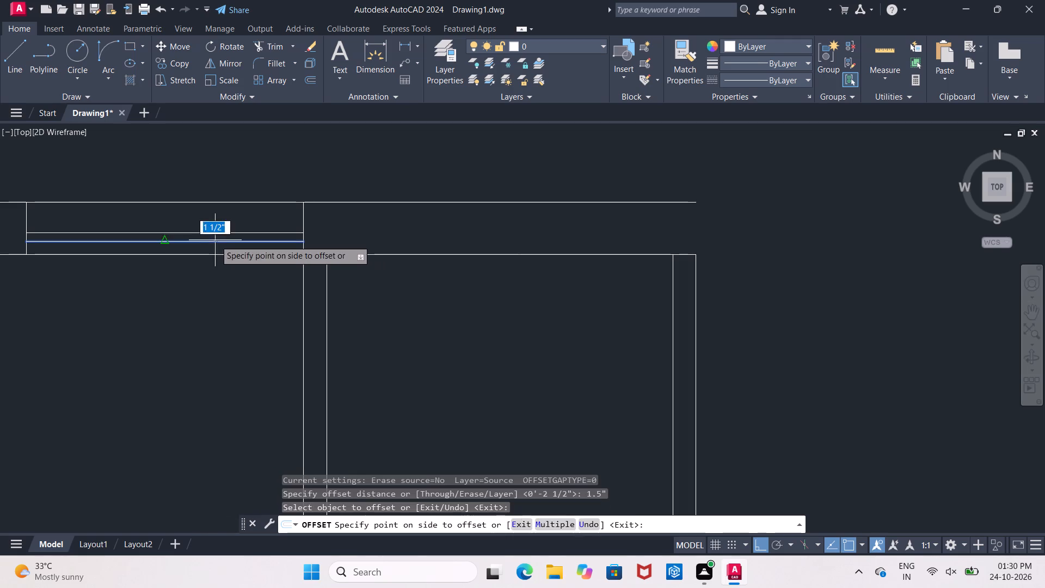
click(213, 234)
scroll(213, 234, down, 3)
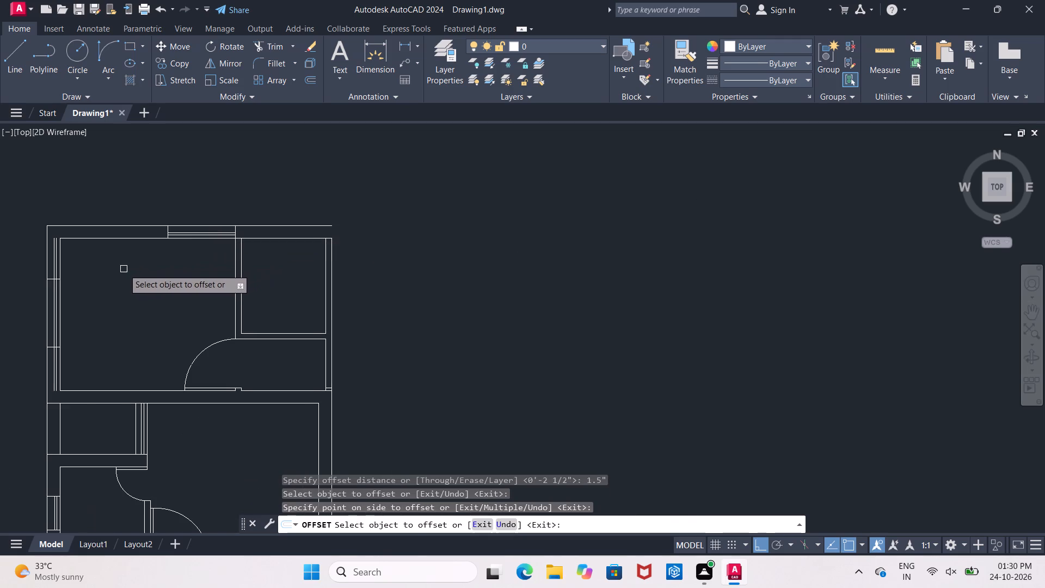
middle_drag(124, 269, 197, 266)
key(Escape)
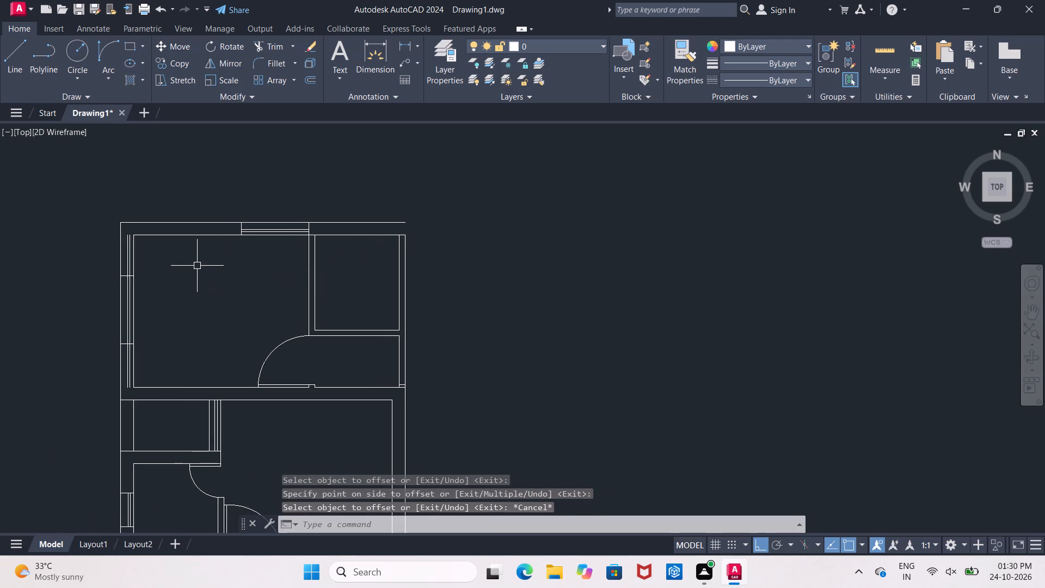
Trim the two glazing lines in the upper-left room's left wall where they run above and below the window opening.
text(tr)
key(space)
key(space)
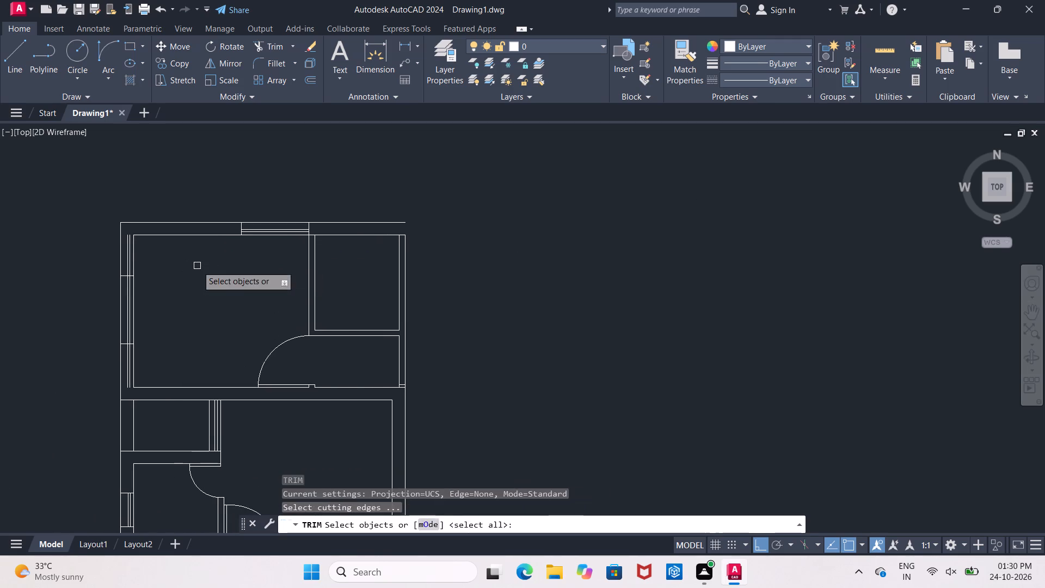
scroll(128, 250, up, 1)
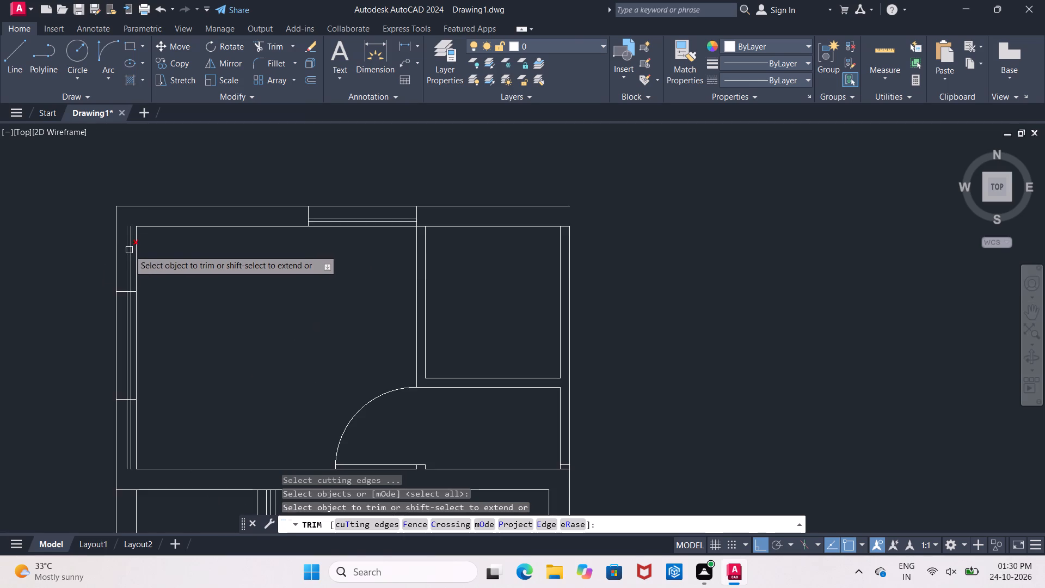
scroll(131, 251, up, 1)
click(131, 251)
click(126, 253)
scroll(125, 254, down, 1)
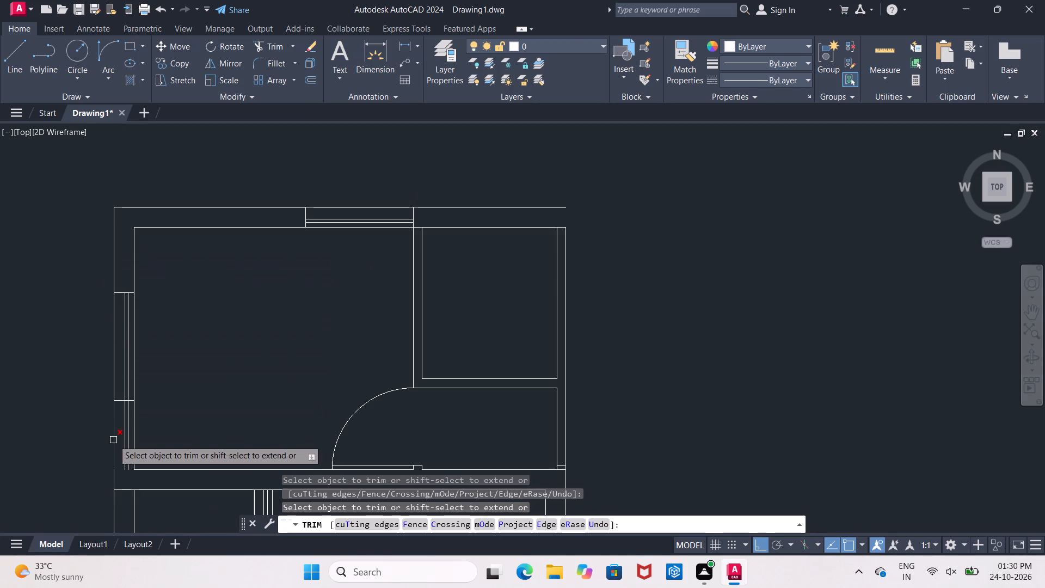
click(122, 434)
click(126, 426)
Cut both face lines of the left wall between the window's two jamb lines.
scroll(139, 375, up, 1)
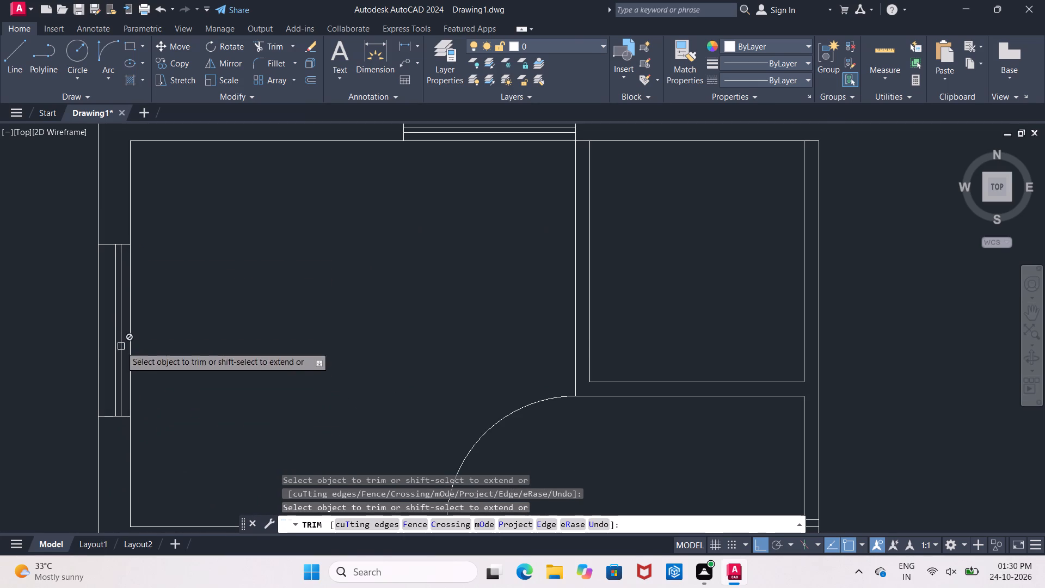
click(130, 343)
click(94, 340)
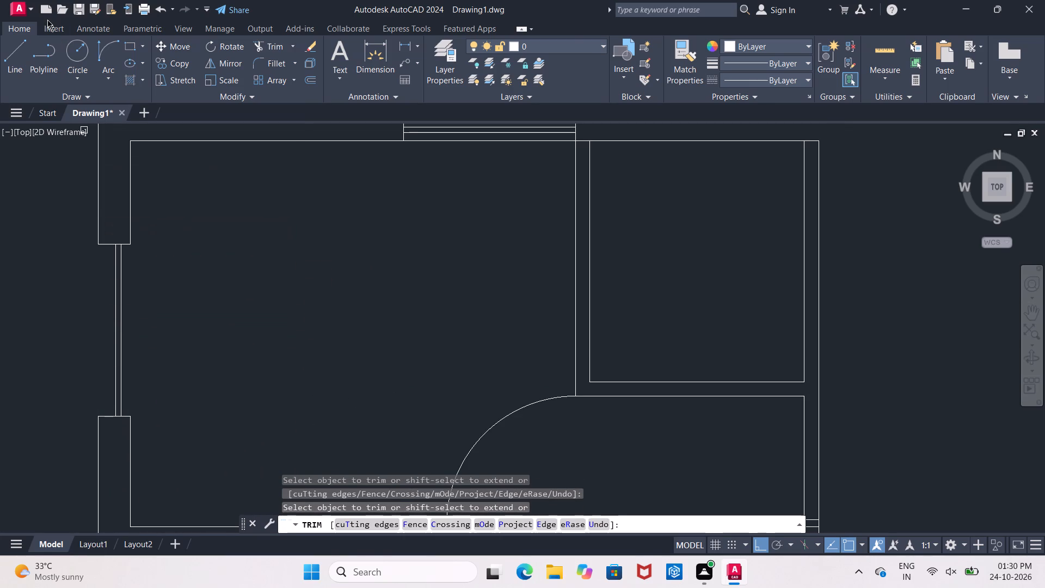
Draw two 4' vertical lines across the left-wall window opening, one along the inner face and one along the outer face.
click(20, 41)
click(130, 245)
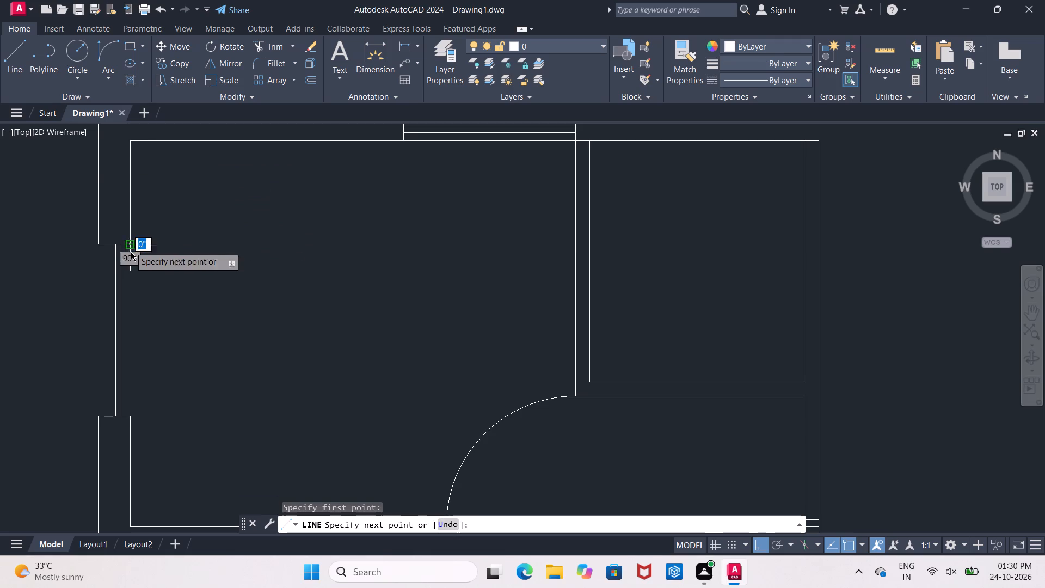
click(130, 419)
key(Escape)
click(16, 58)
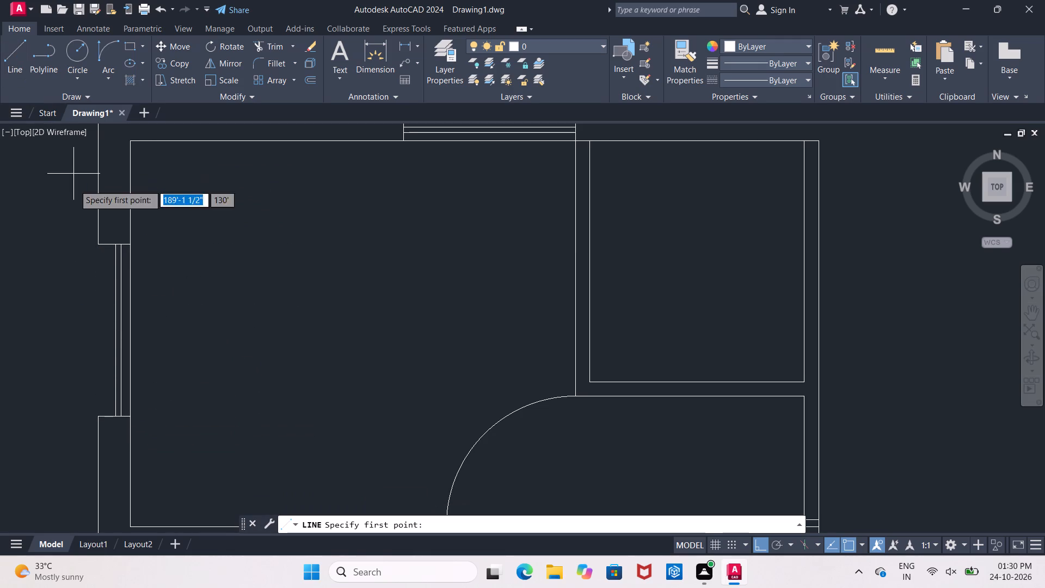
click(96, 247)
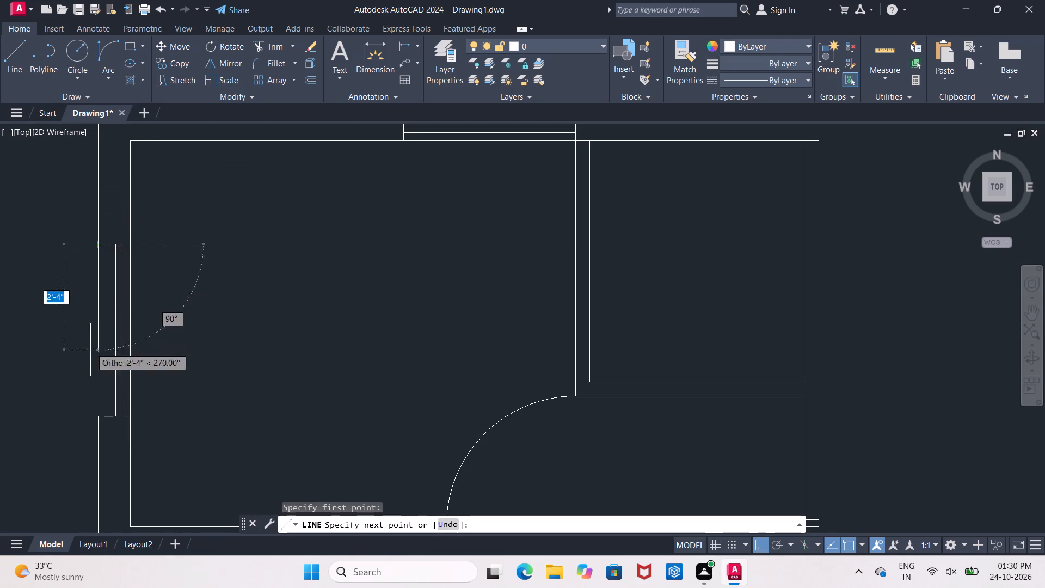
click(98, 419)
key(Escape)
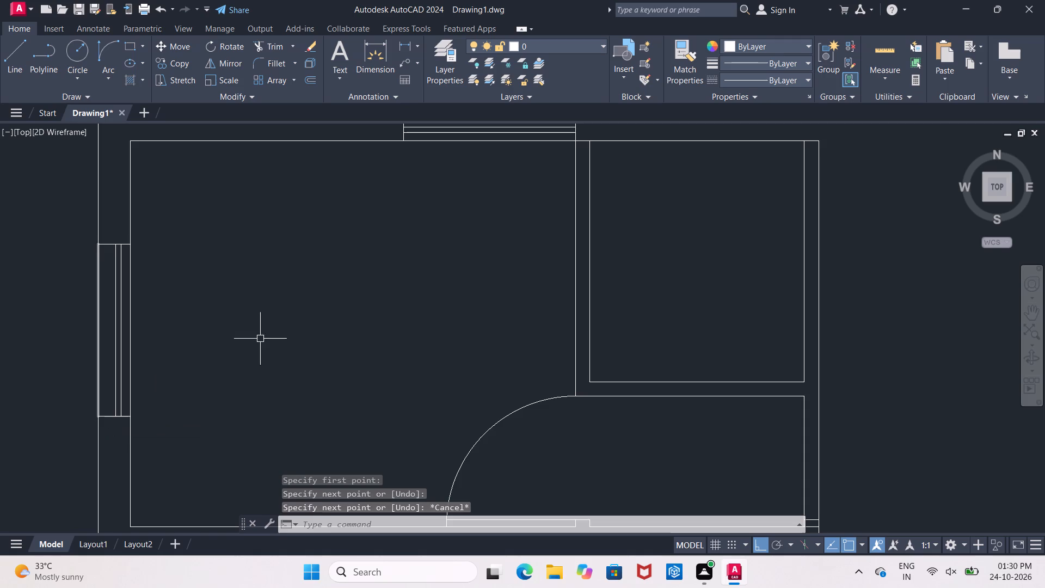
Extend both lines of the upper-right room's right wall up to the outer line of the top wall.
scroll(294, 328, down, 2)
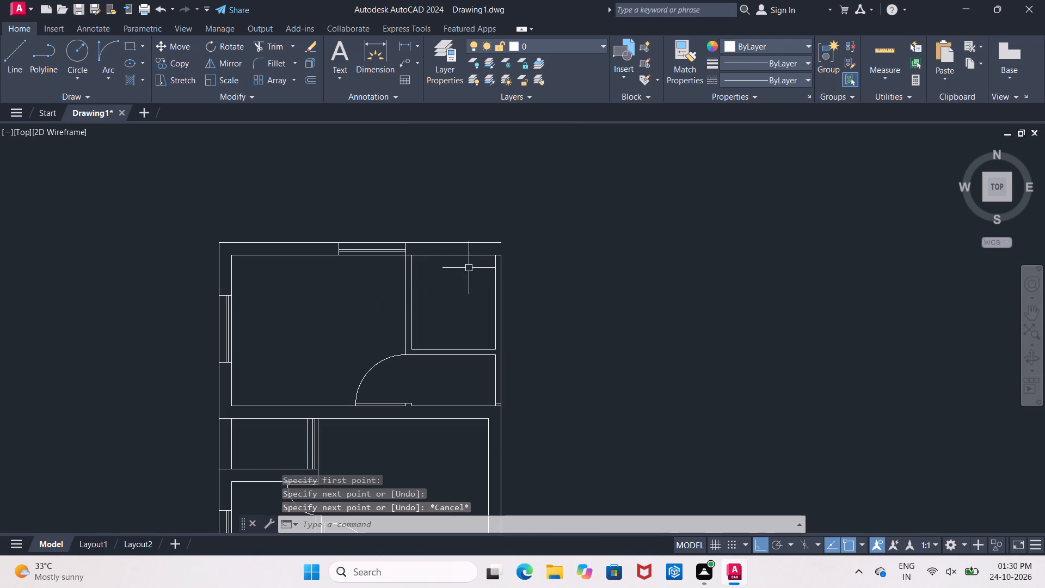
middle_drag(470, 266, 372, 262)
scroll(404, 254, up, 1)
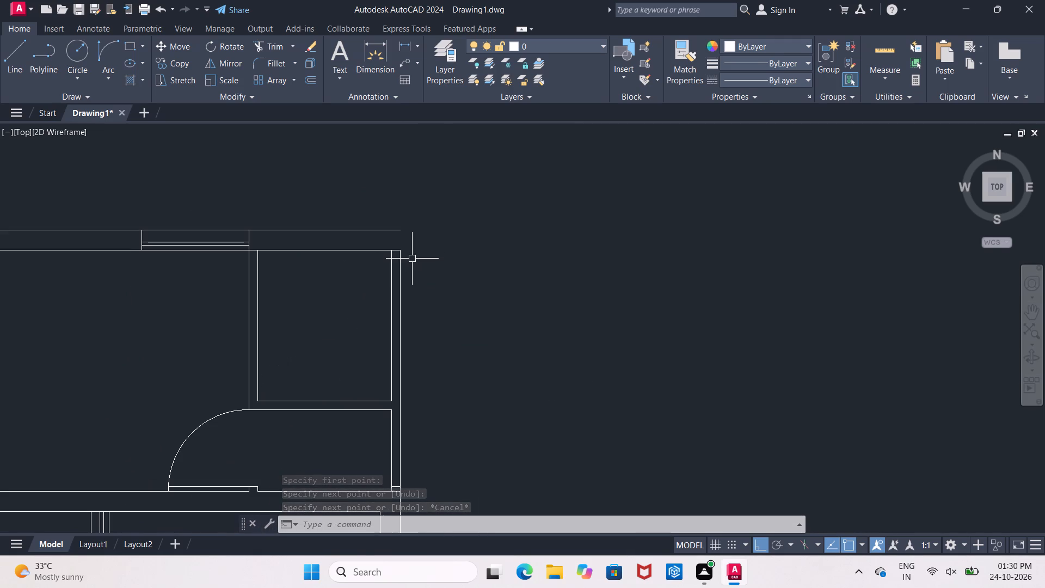
key(Escape)
text(ex)
key(space)
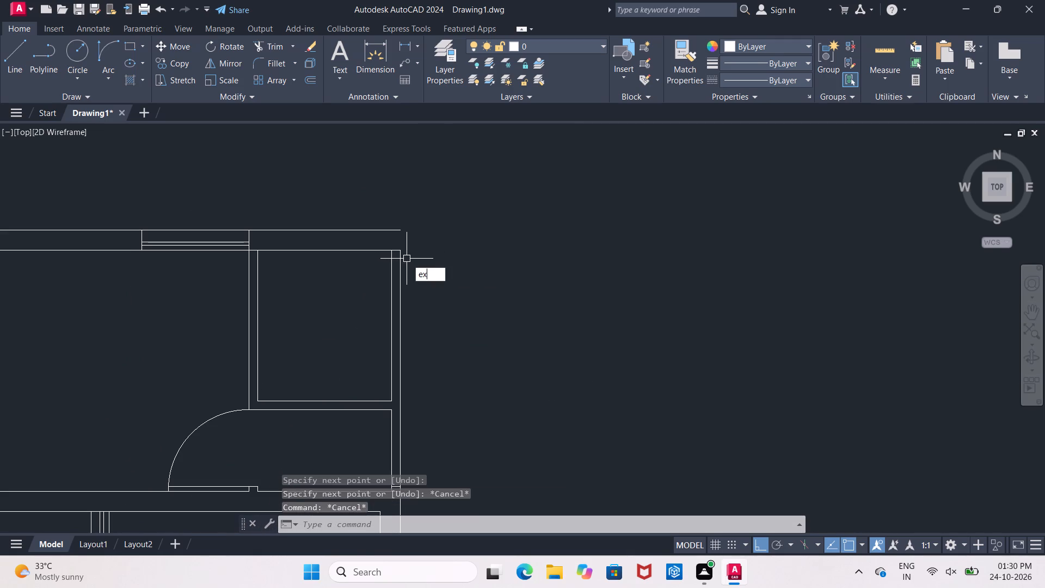
key(space)
click(397, 265)
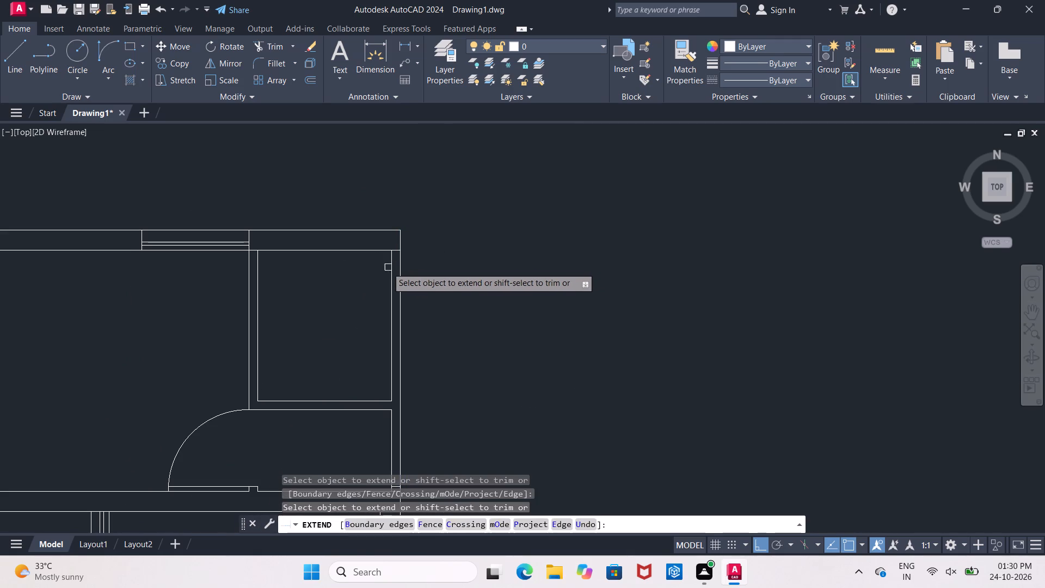
click(392, 261)
key(Escape)
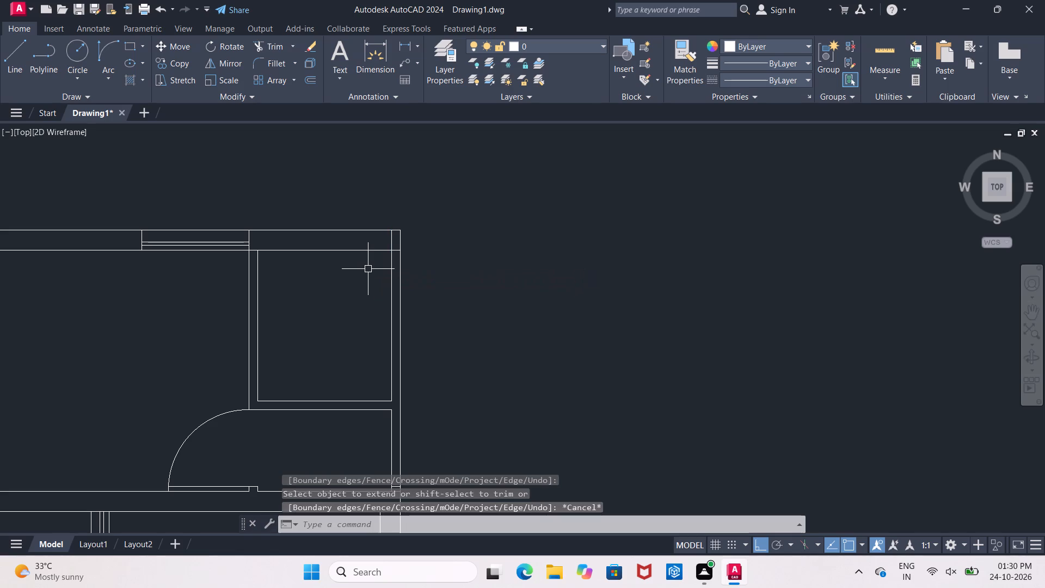
Trim the overlapping inner lines at the top-right wall corner and the top wall's inner line across the partition junction.
text(tr)
key(space)
key(space)
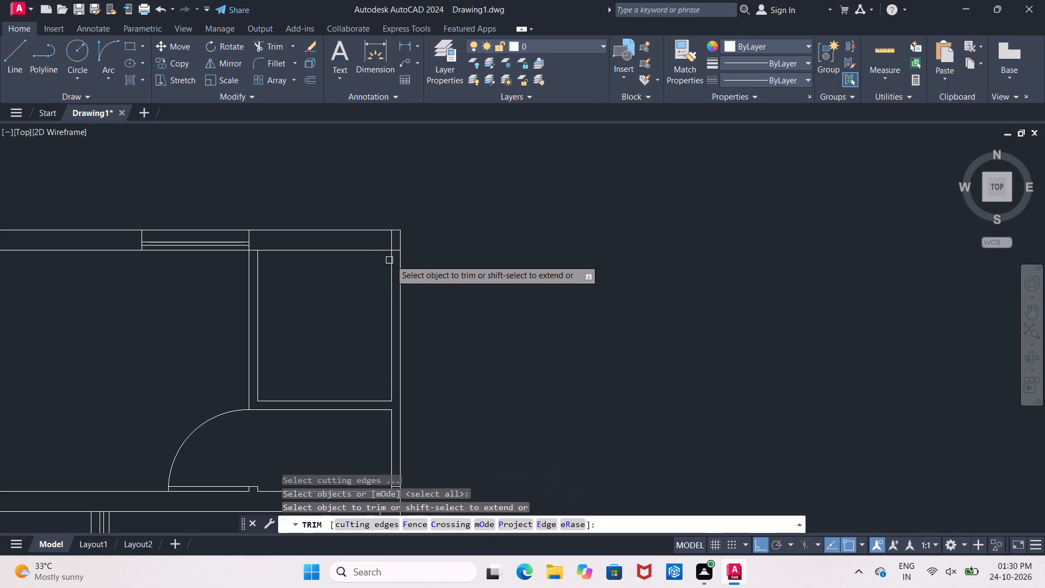
scroll(394, 258, up, 2)
click(399, 239)
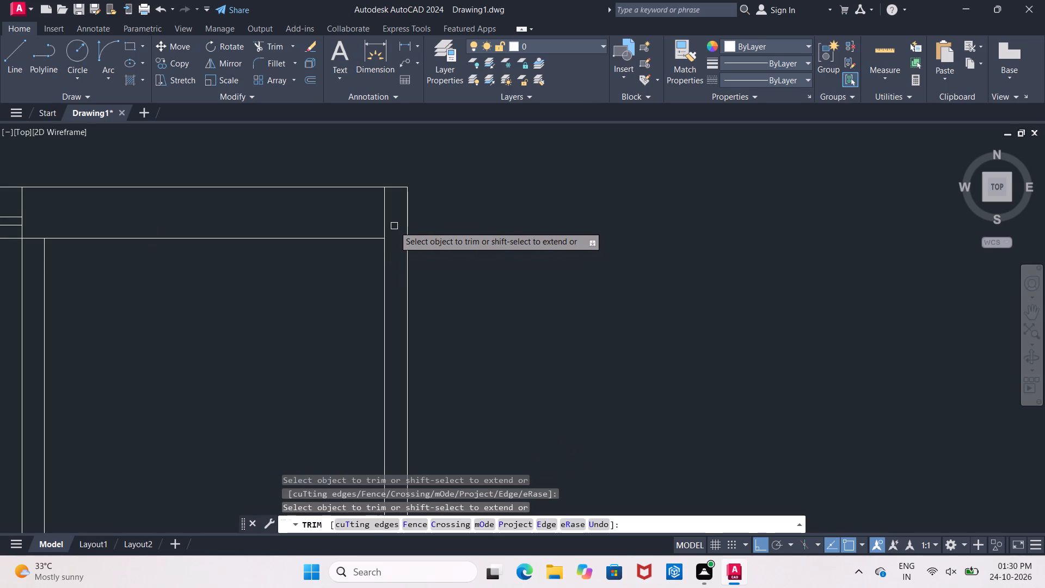
middle_drag(334, 223, 403, 220)
key(Escape)
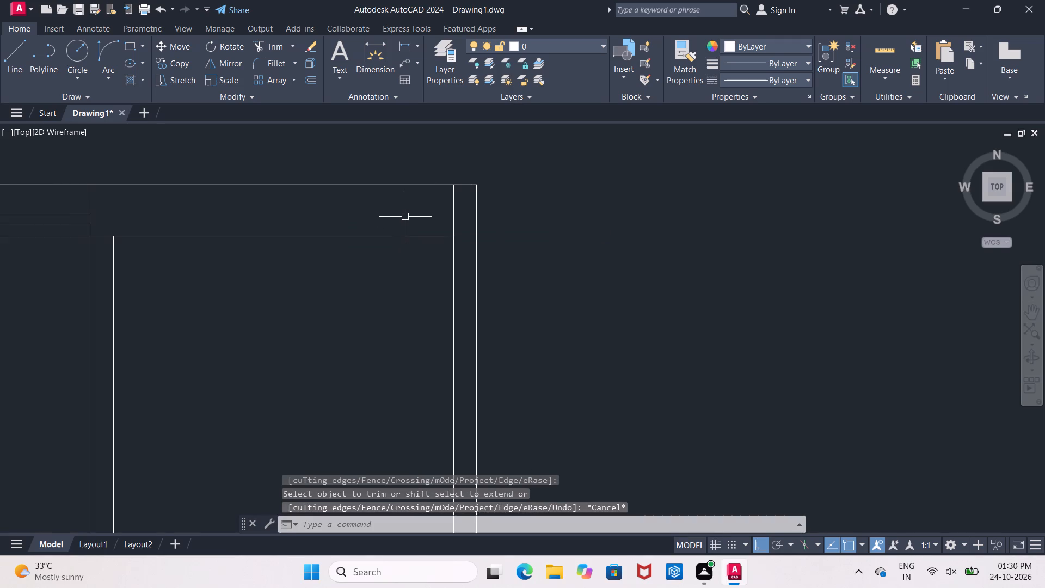
text(tr)
key(space)
key(space)
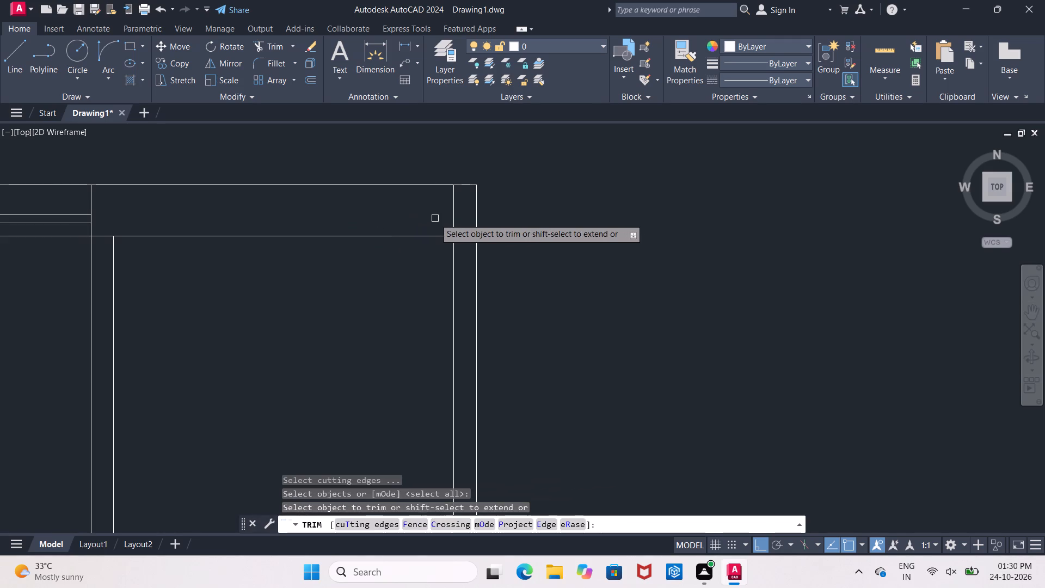
click(451, 211)
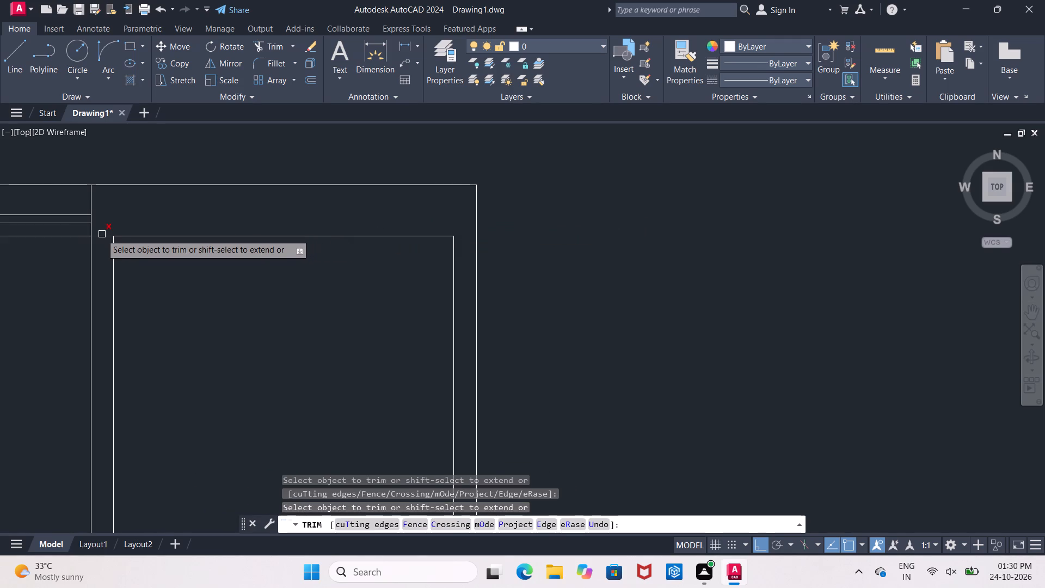
click(101, 234)
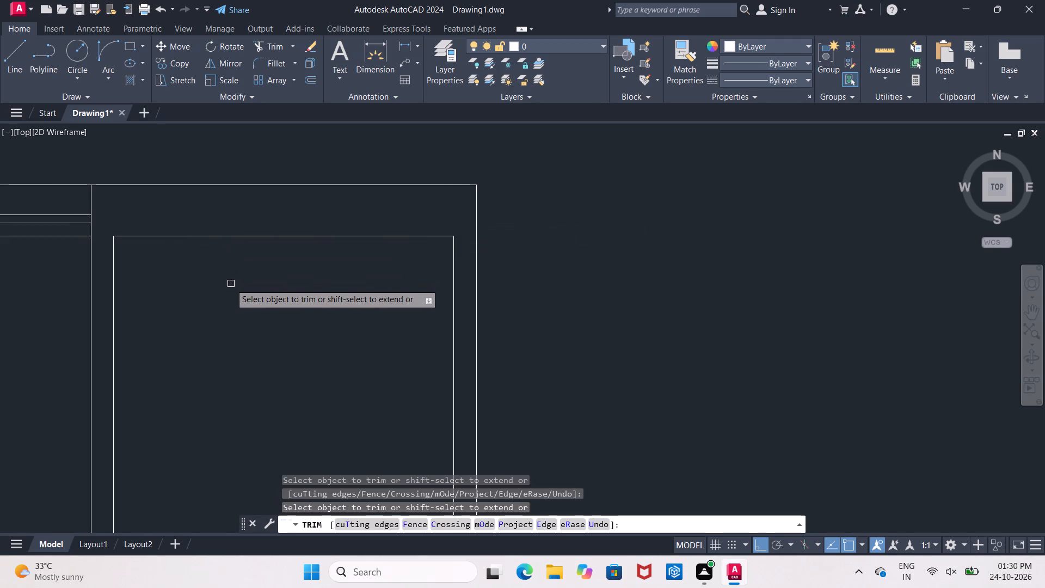
key(Escape)
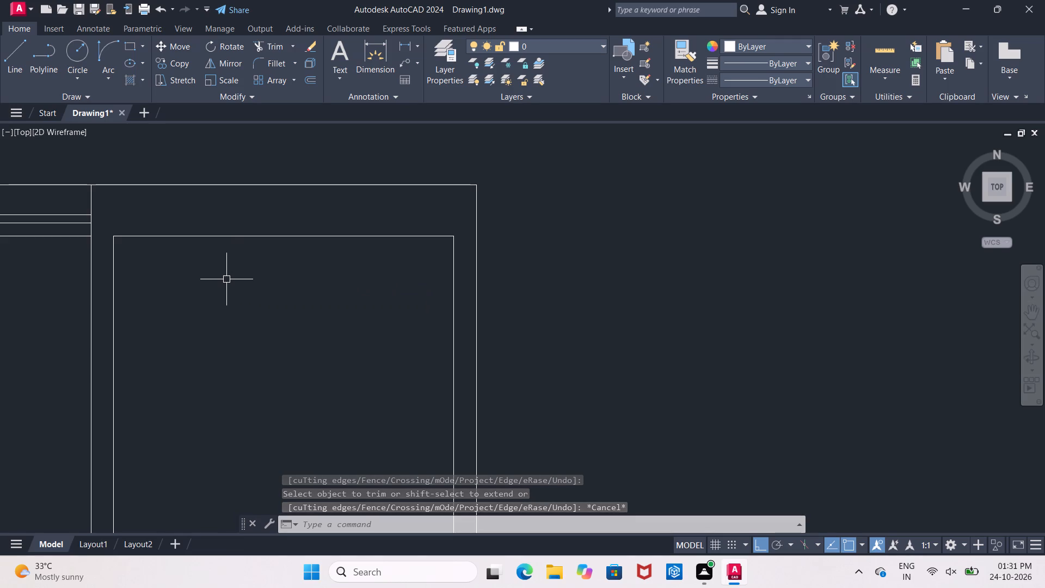
Offset the right line of the upper-right room's partition 2'5" rightward into the room.
key(o)
key(Return)
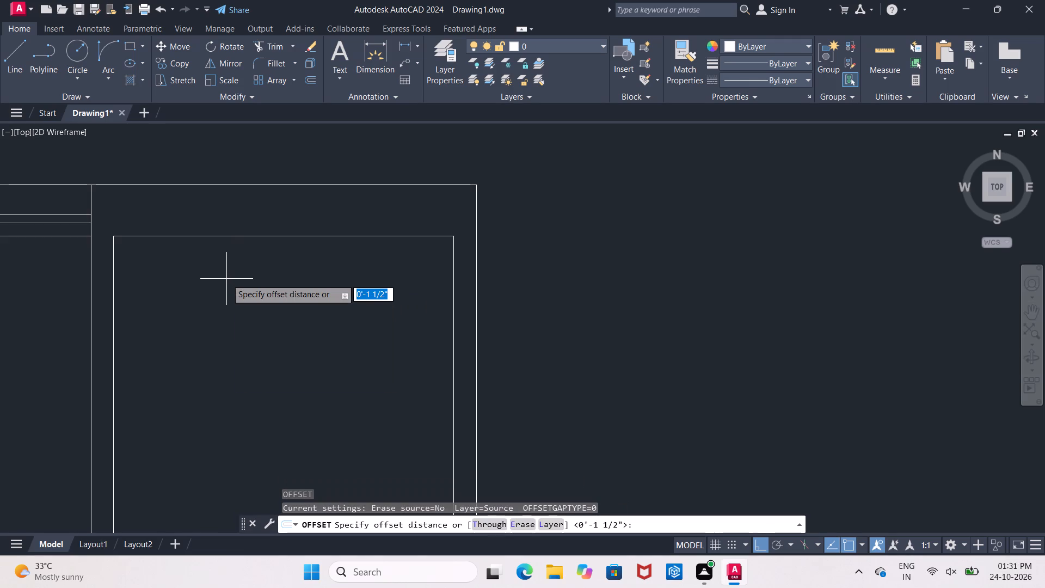
text(2'5")
key(Return)
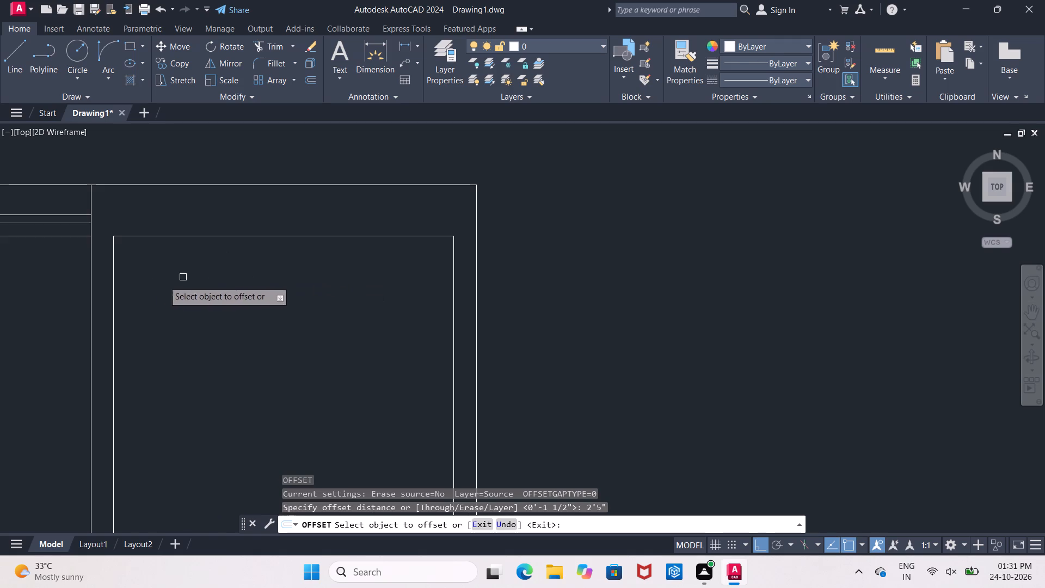
click(111, 302)
click(266, 307)
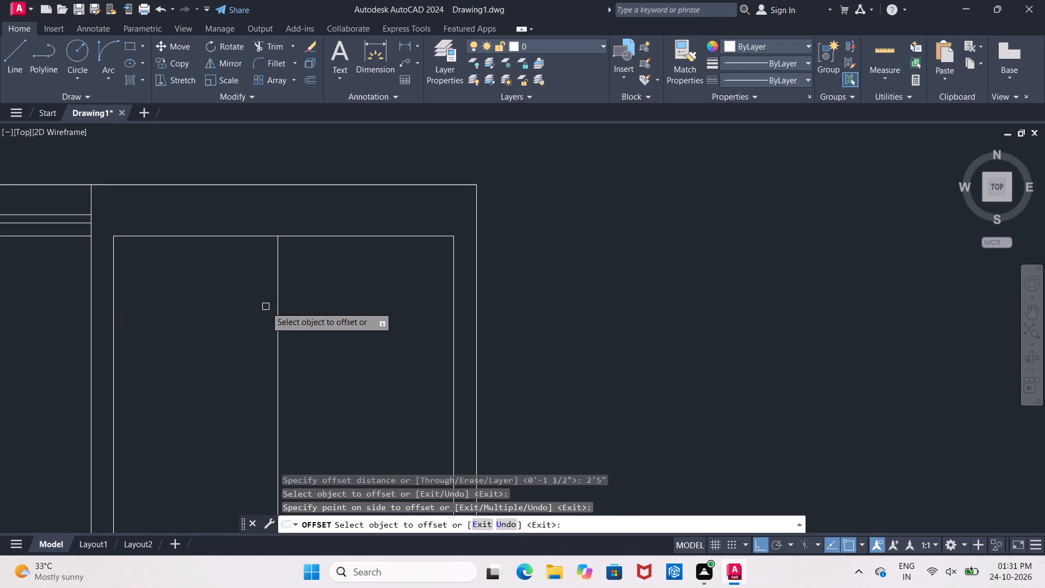
Offset the new vertical line in the upper-right room 1' to each side.
key(Return)
key(Return)
text(1')
key(Return)
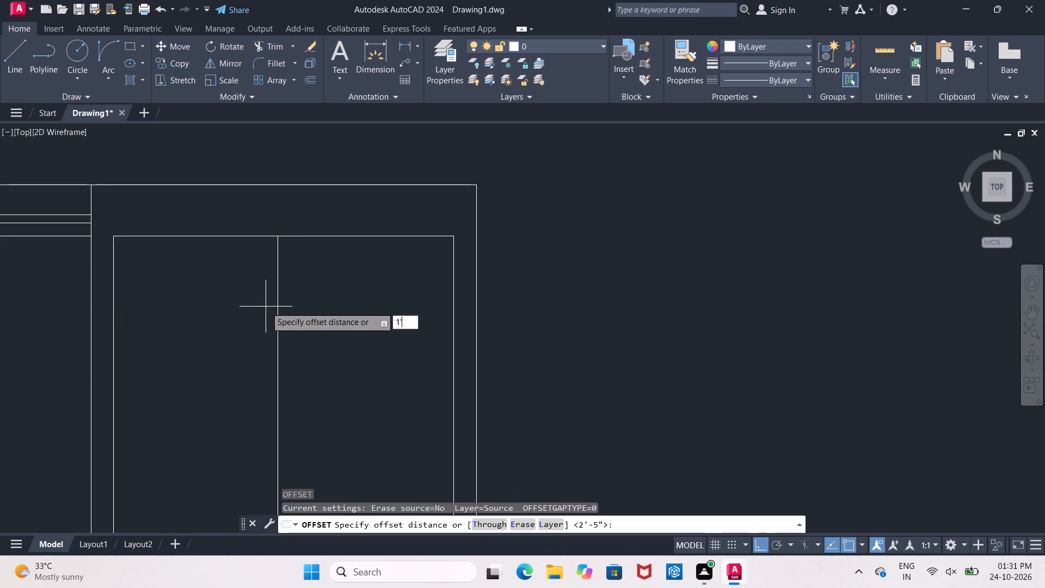
click(278, 299)
click(353, 305)
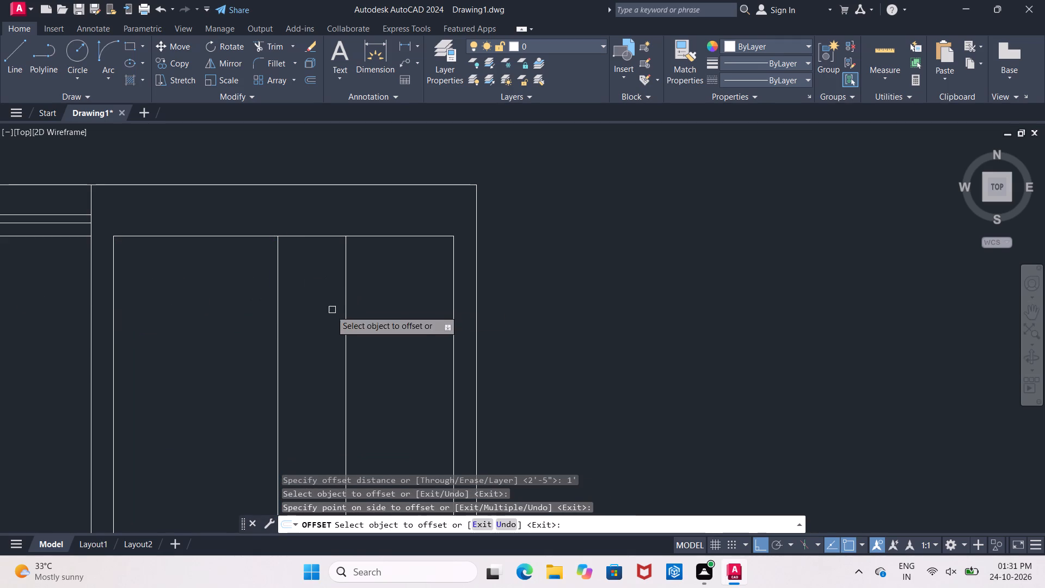
click(270, 311)
click(278, 311)
click(210, 322)
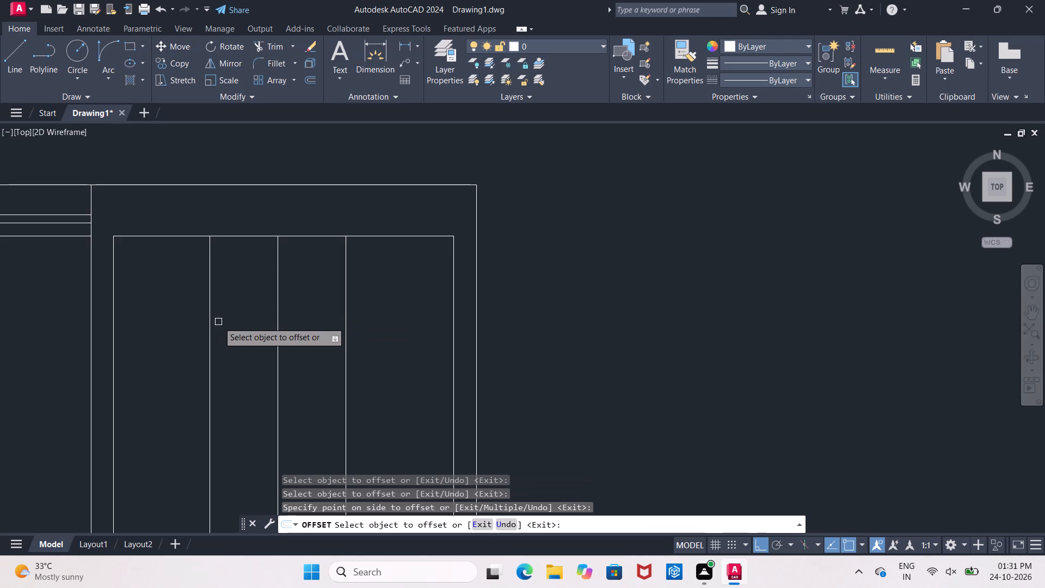
key(Escape)
Extend the two outer offset vertical lines in the upper-right room up to the top wall's outer line.
text(ex)
key(space)
key(space)
key(space)
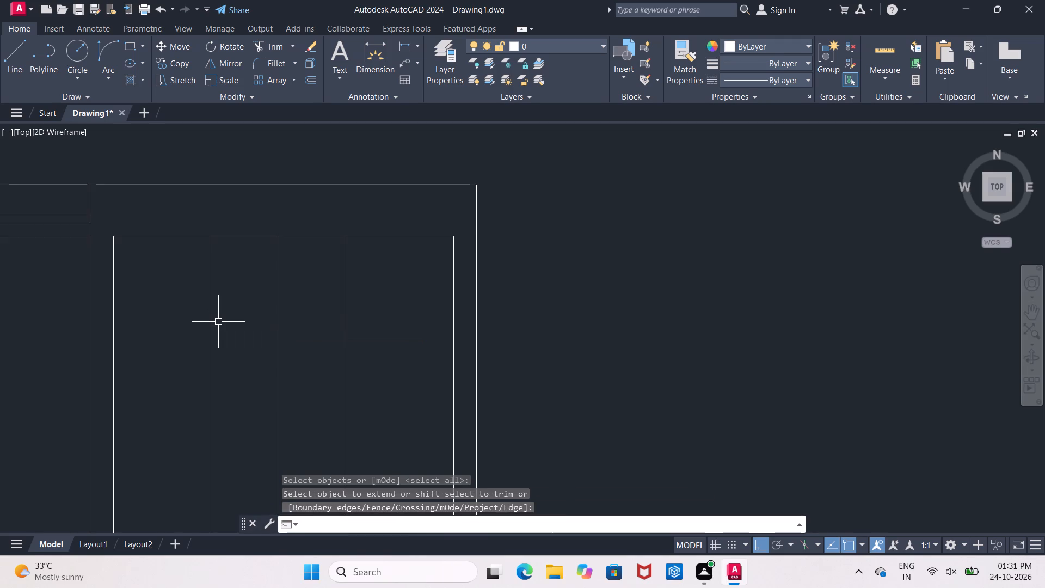
text(ex)
key(space)
key(space)
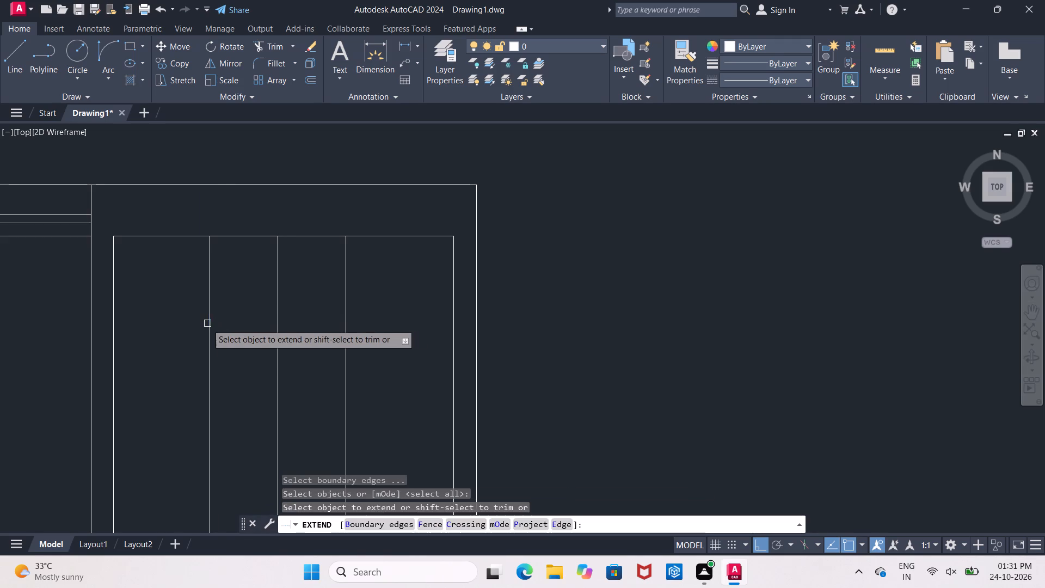
click(207, 324)
click(346, 330)
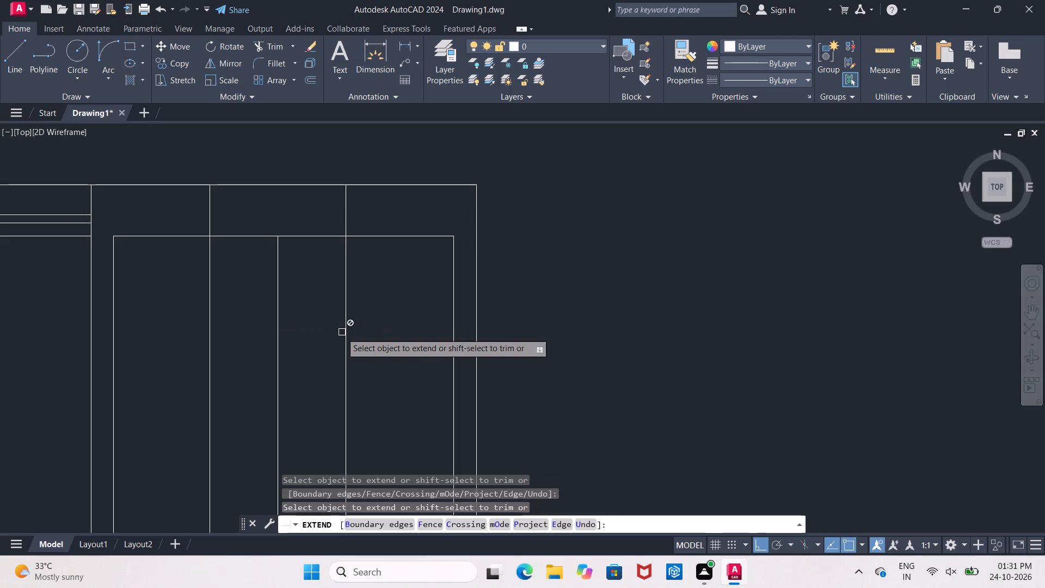
key(Escape)
Trim the two extended vertical lines below the top wall's inner line, leaving window jambs within the wall.
text(tr)
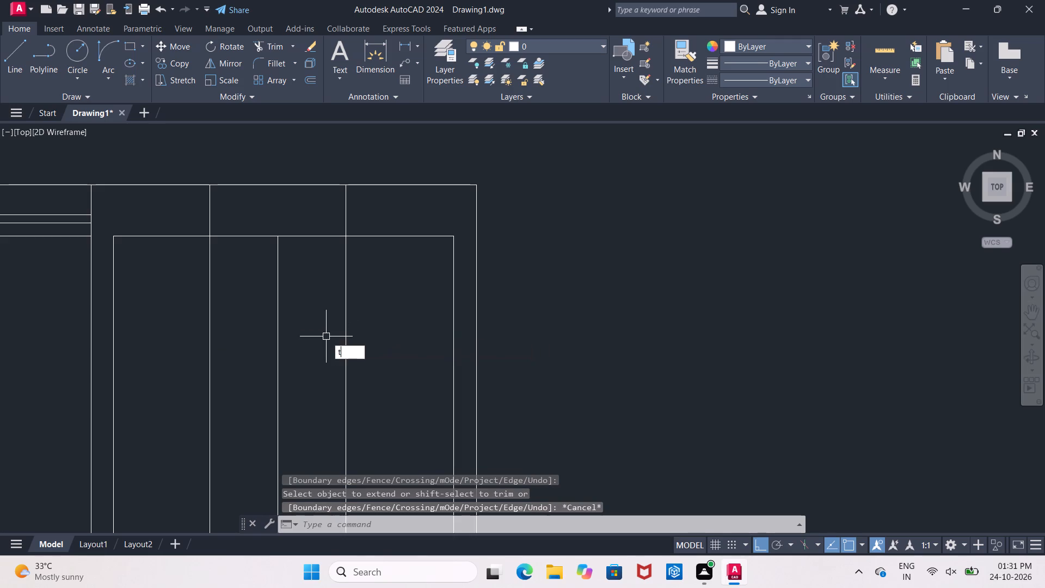
key(space)
key(space)
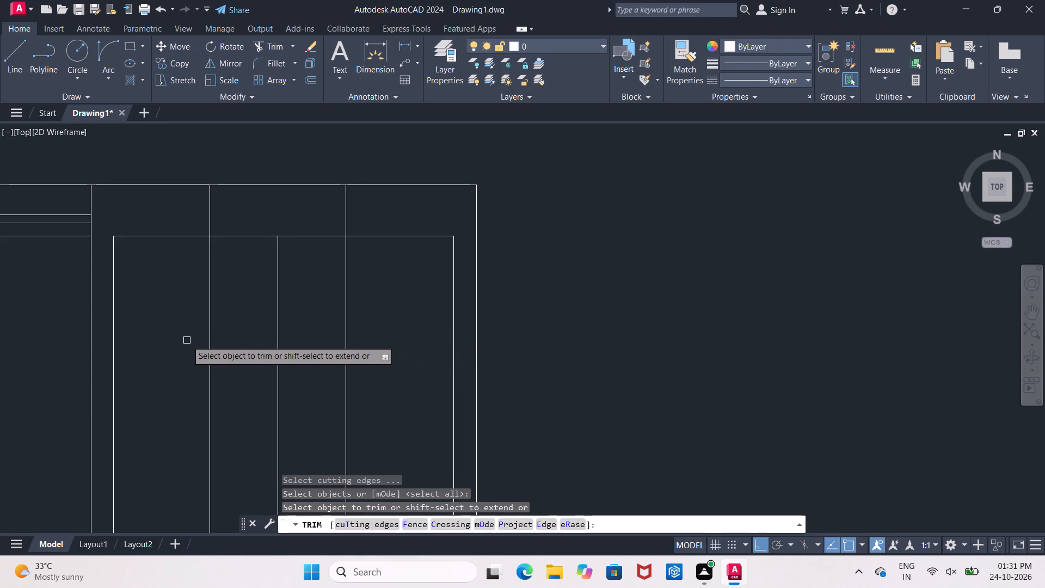
drag(187, 340, 192, 342)
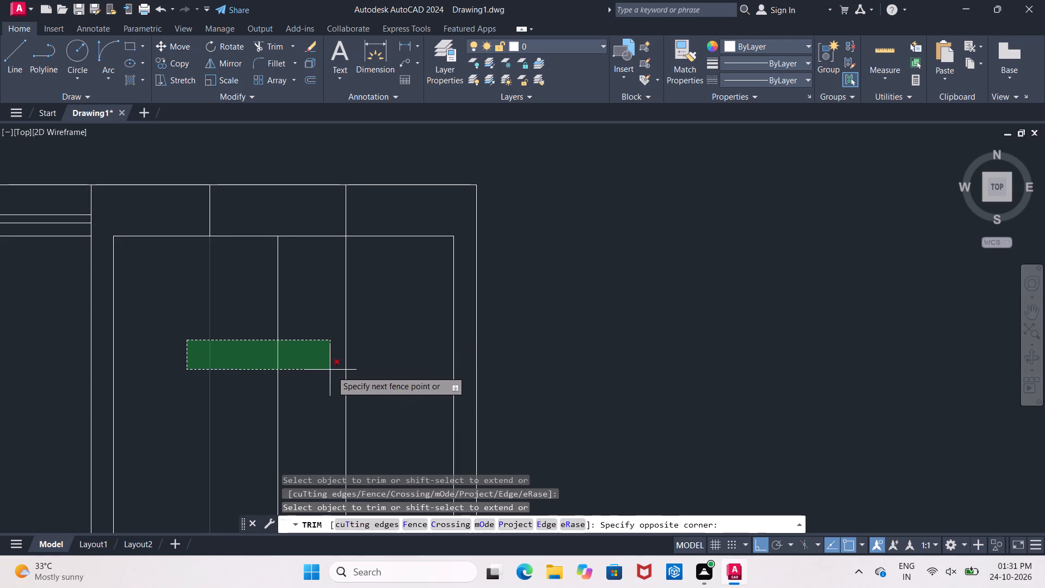
click(354, 384)
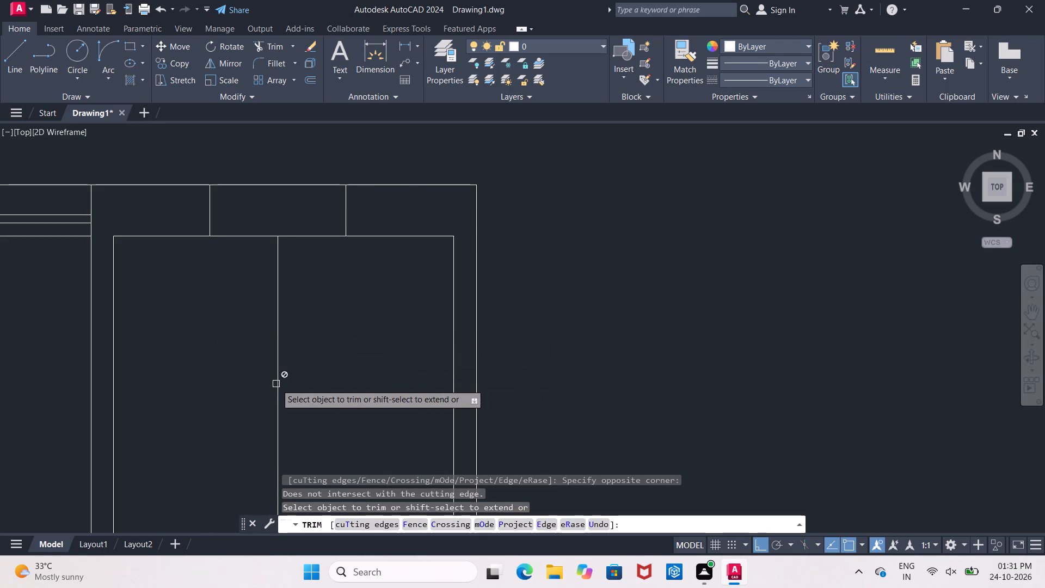
key(Escape)
Delete the middle vertical construction line in the upper-right room.
click(276, 384)
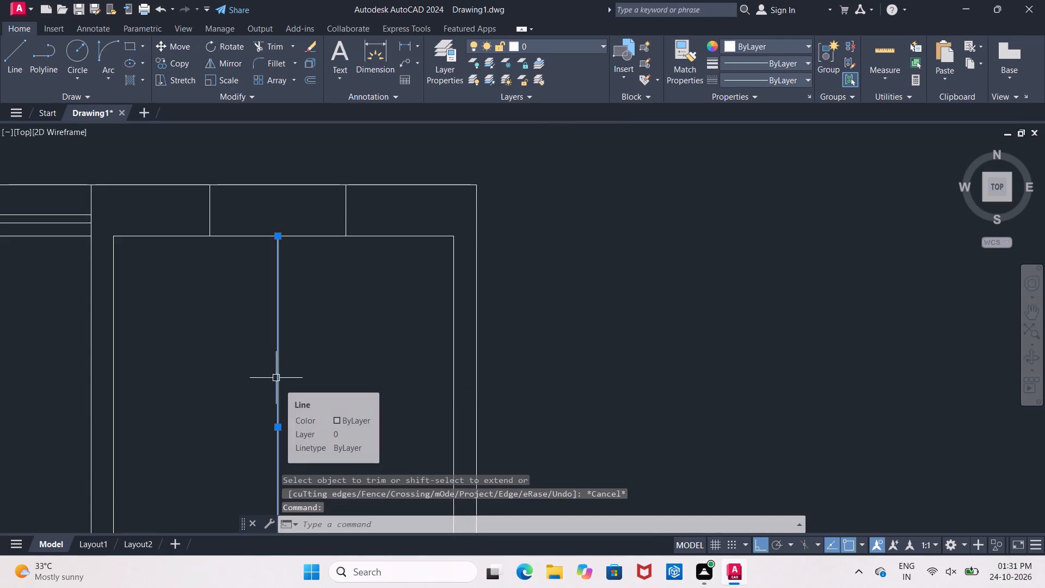
key(Insert)
key(Delete)
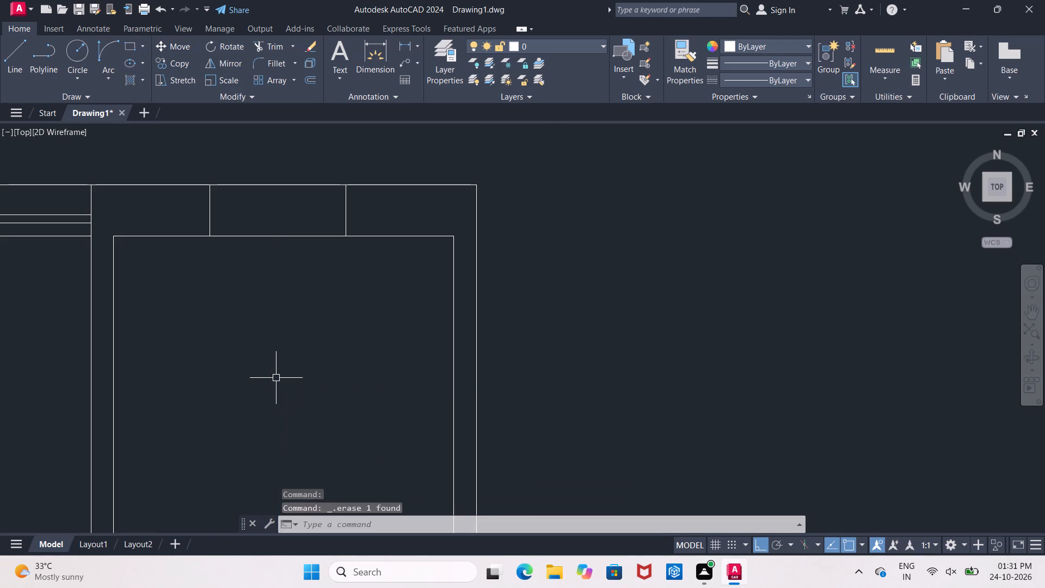
Offset the inner line of the upper-right room's top wall 4" upward into the wall.
key(o)
key(Return)
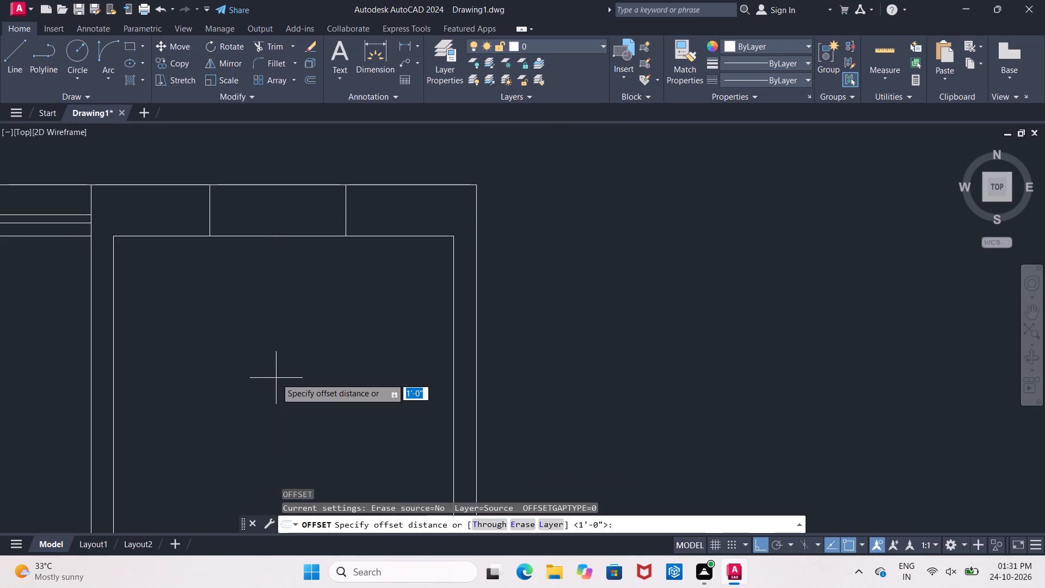
key(4)
key(shift+quotedbl)
key(Return)
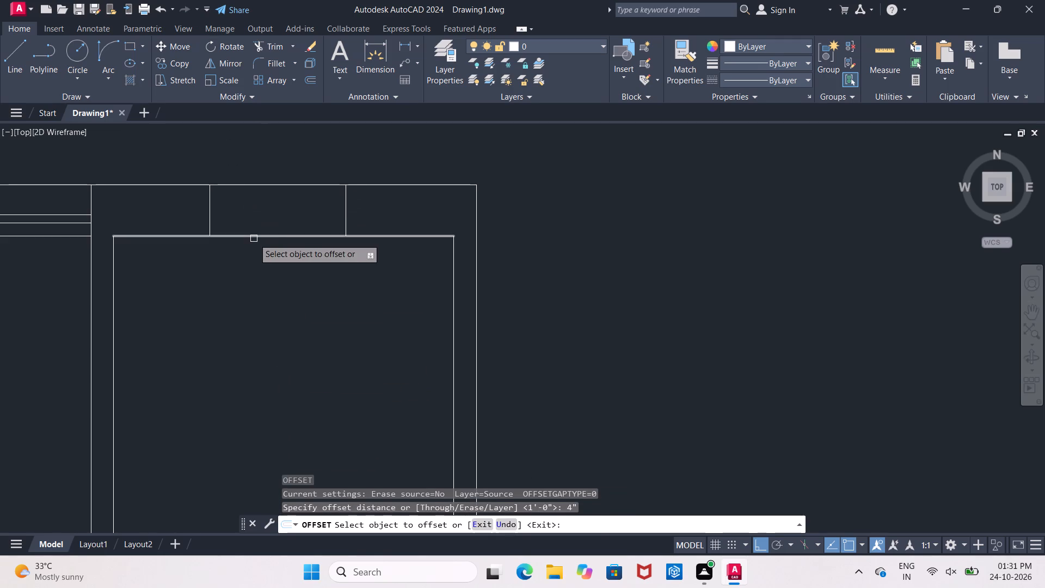
click(254, 238)
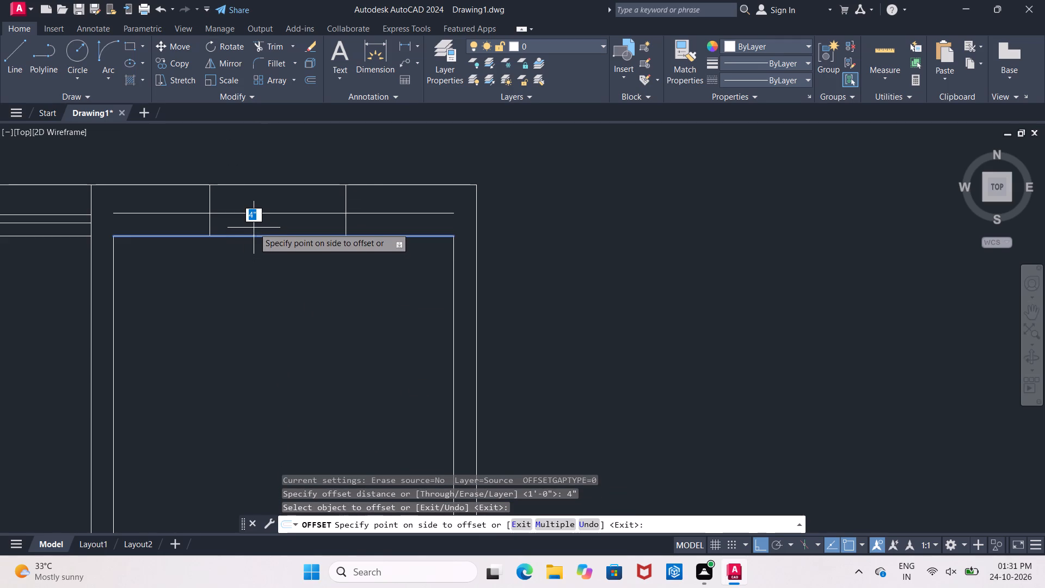
click(254, 228)
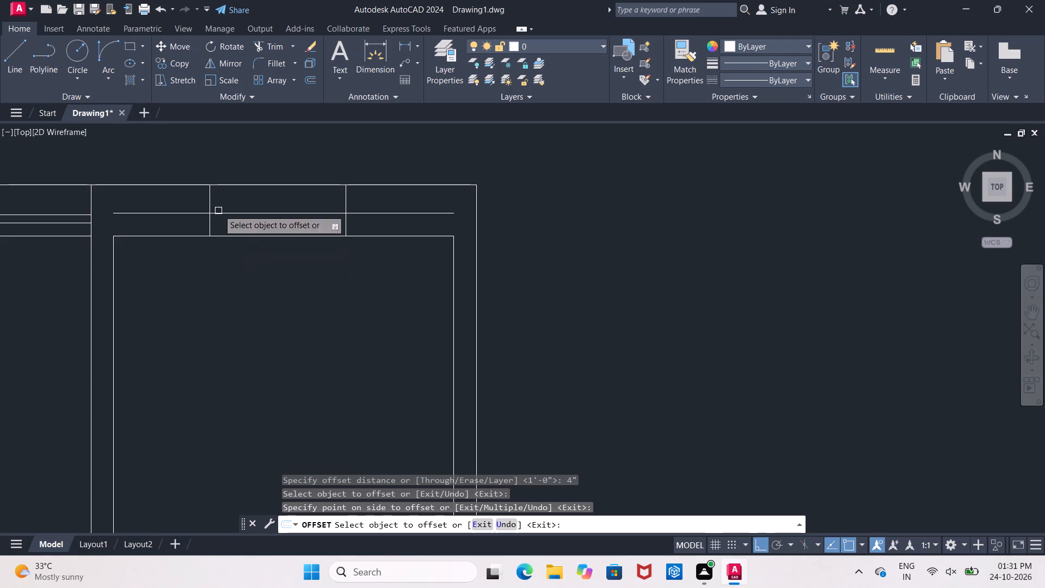
key(Escape)
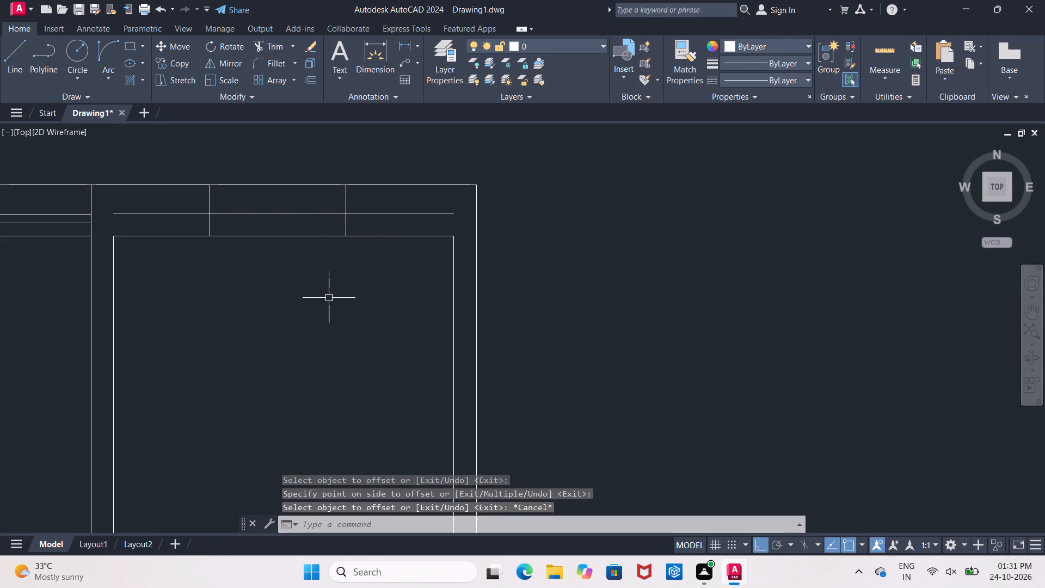
Trim the new line in the top wall on both sides of the window jambs.
text(tr)
key(space)
key(space)
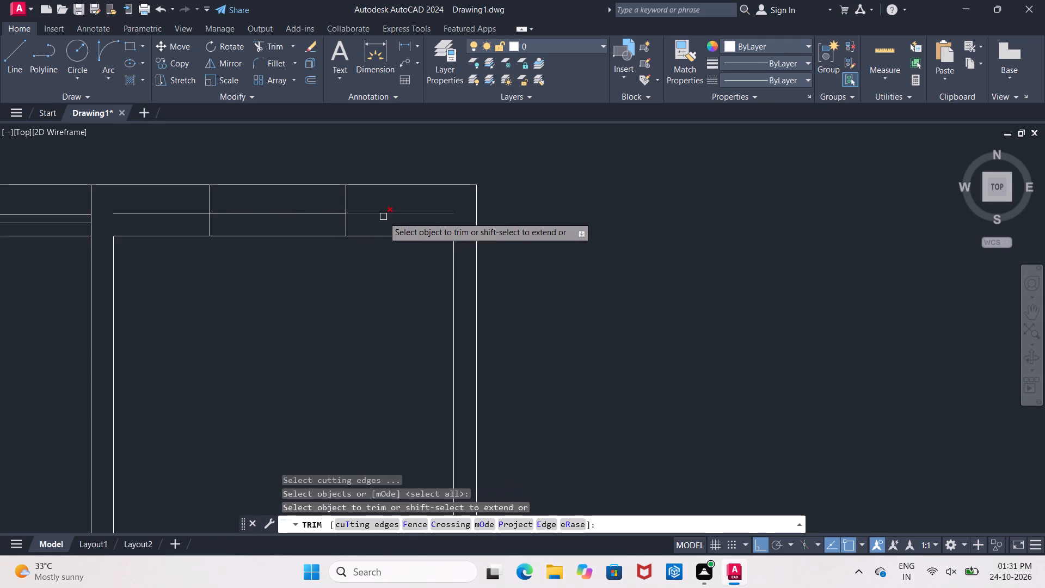
click(383, 217)
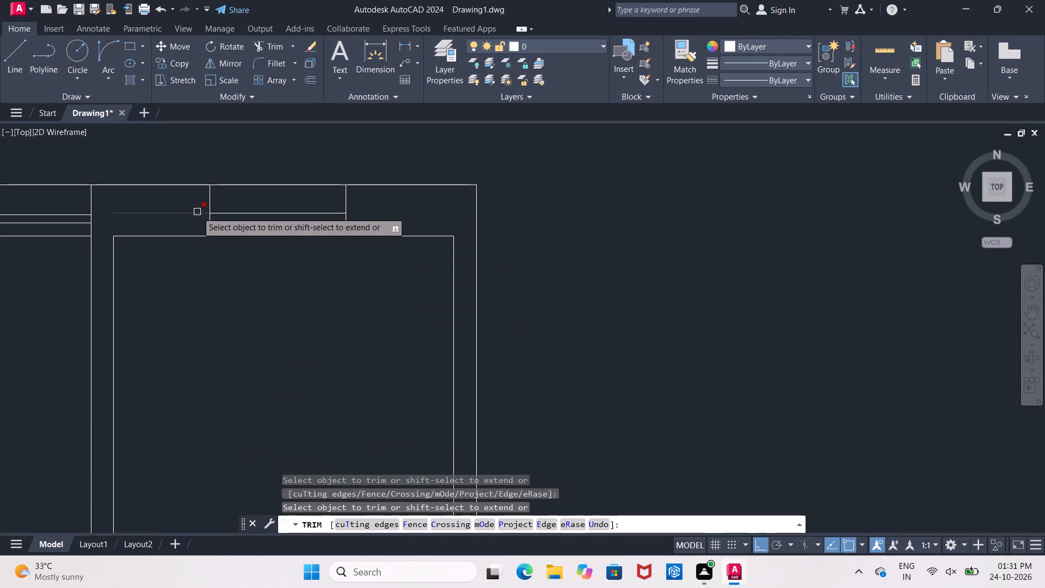
click(197, 212)
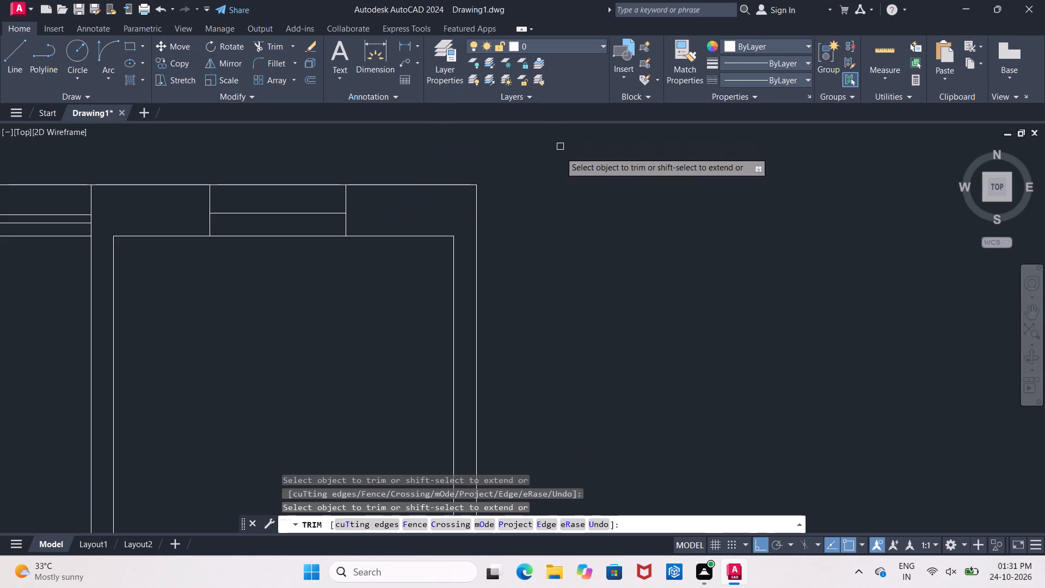
scroll(561, 197, down, 1)
middle_drag(555, 207, 494, 202)
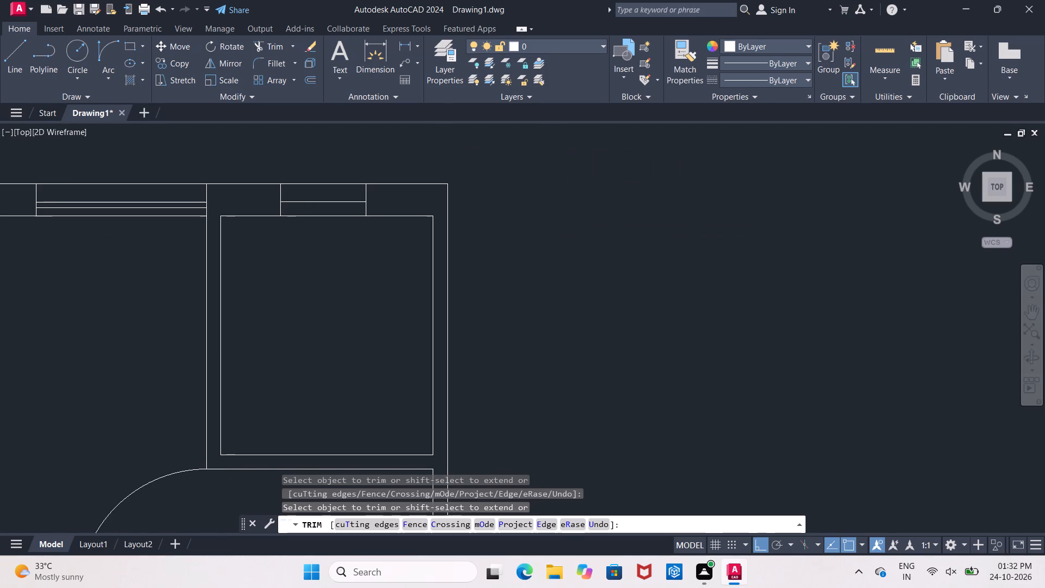
scroll(494, 202, up, 1)
middle_drag(494, 202, 460, 210)
scroll(460, 210, down, 3)
middle_drag(460, 210, 427, 190)
scroll(392, 308, up, 1)
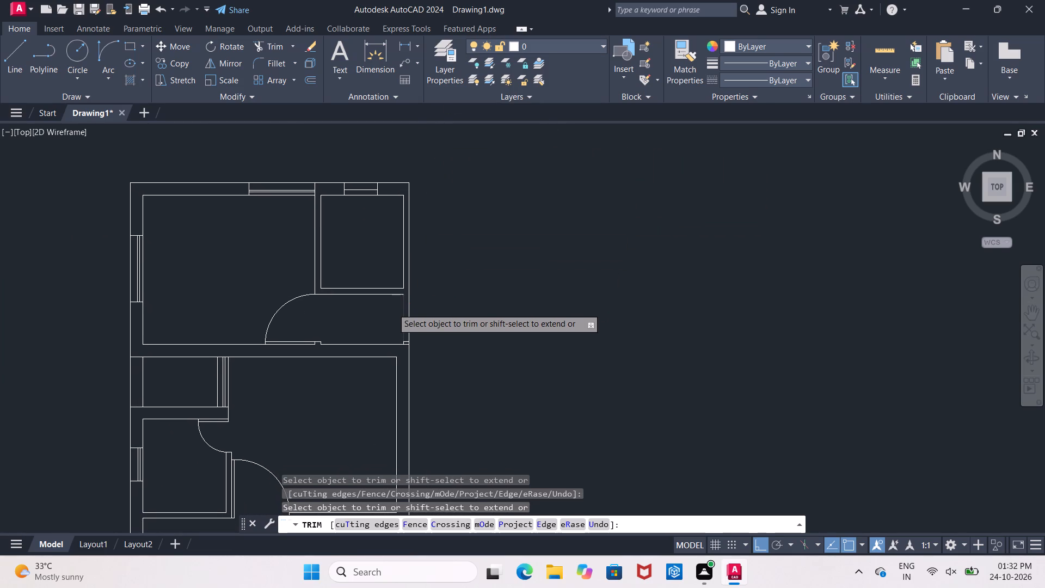
scroll(392, 308, up, 1)
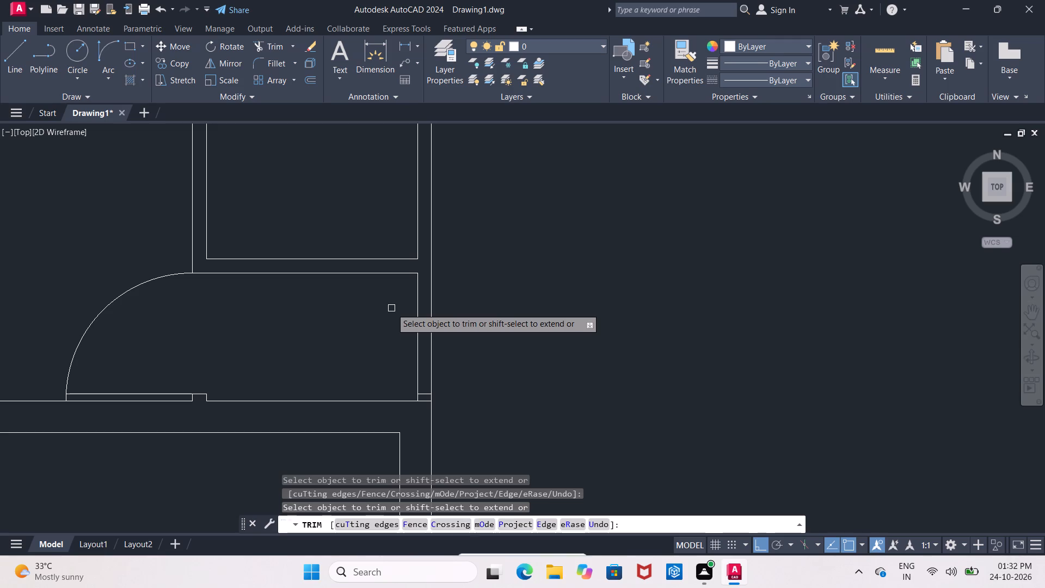
key(Escape)
Offset the inner line of the upper-right room's right wall 2" leftward into the room.
key(o)
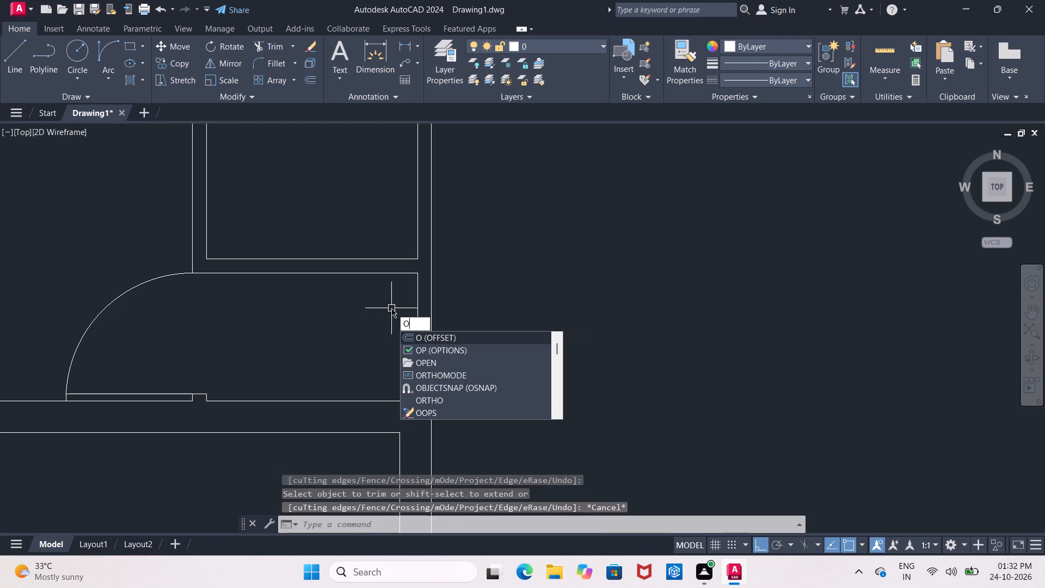
key(Return)
key(2)
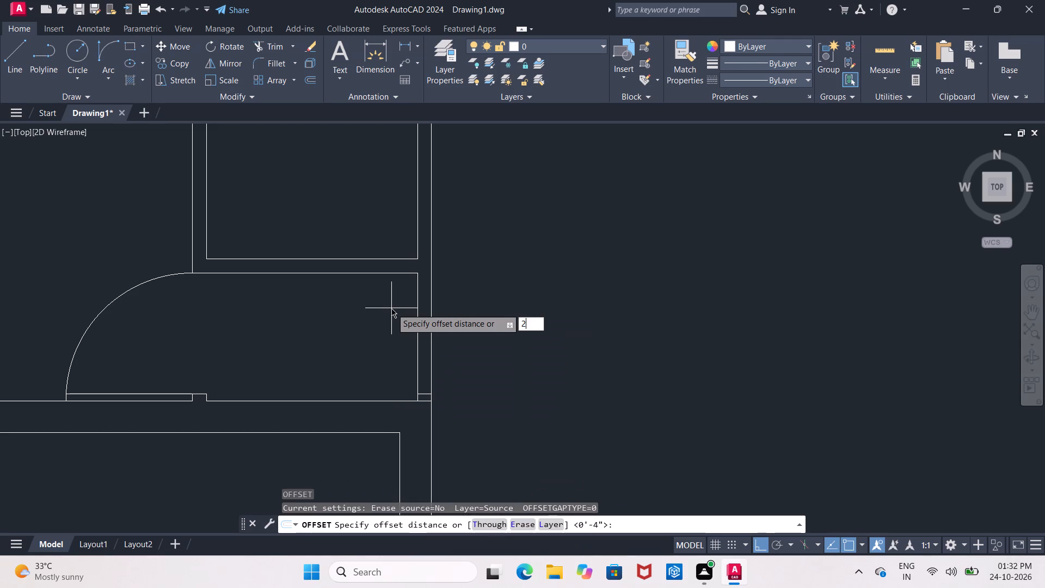
key(shift+quotedbl)
key(Return)
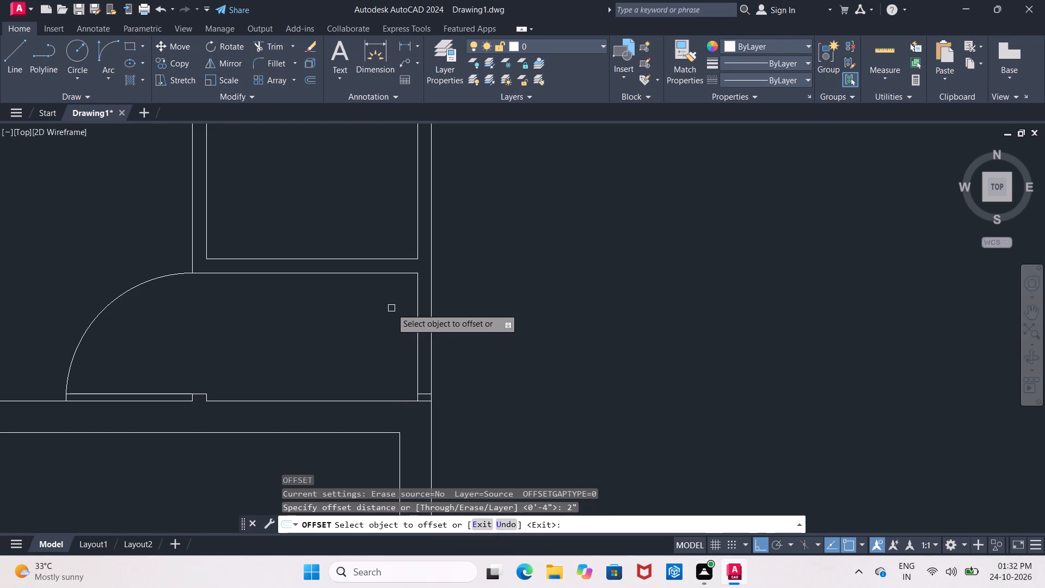
click(415, 208)
click(385, 210)
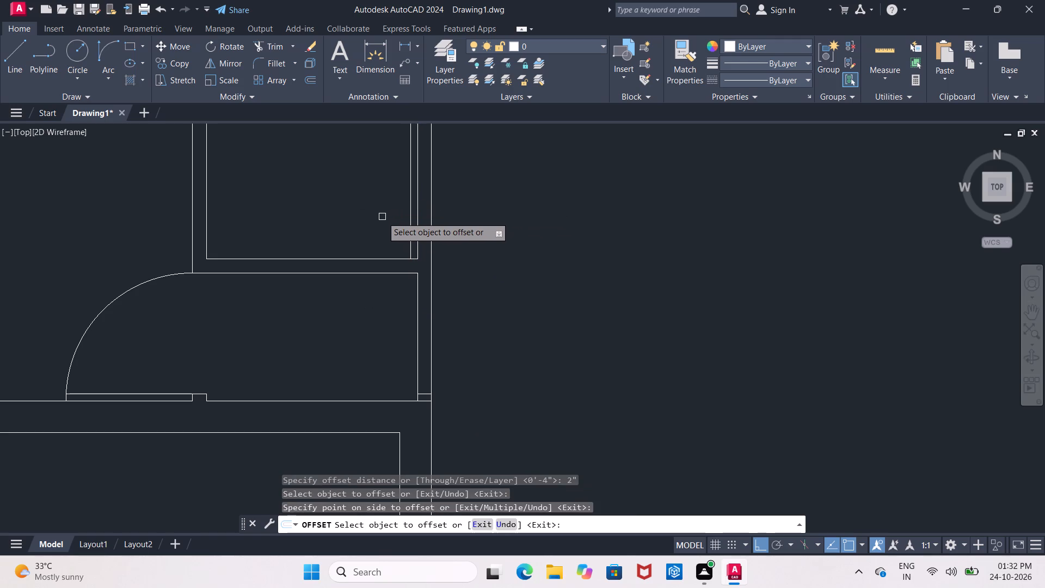
middle_drag(382, 217, 333, 285)
key(Return)
Offset the upper-right room's bottom line 2' upward and its right wall's inner line 2' leftward.
key(Return)
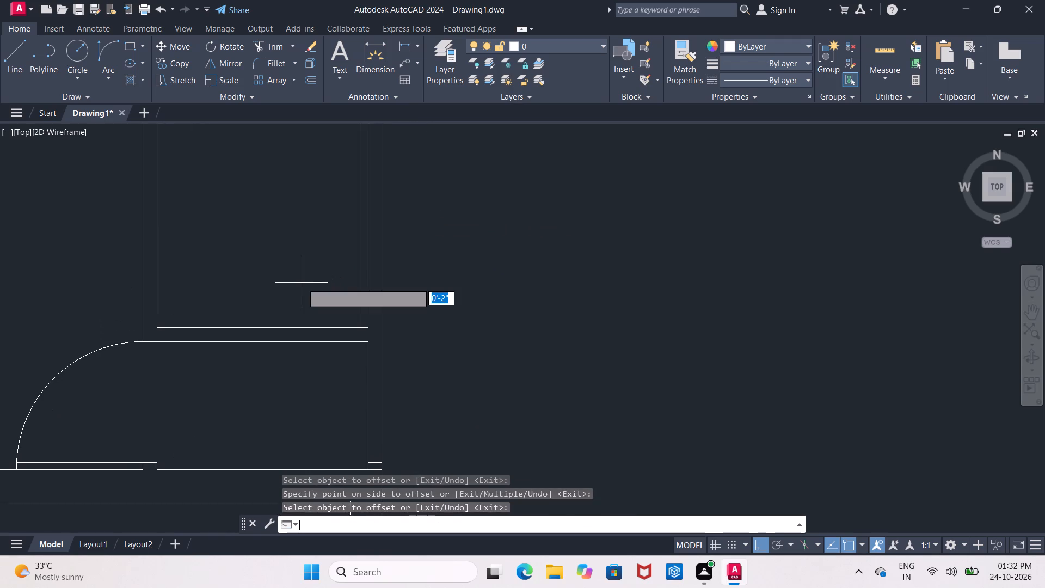
text(2')
key(Return)
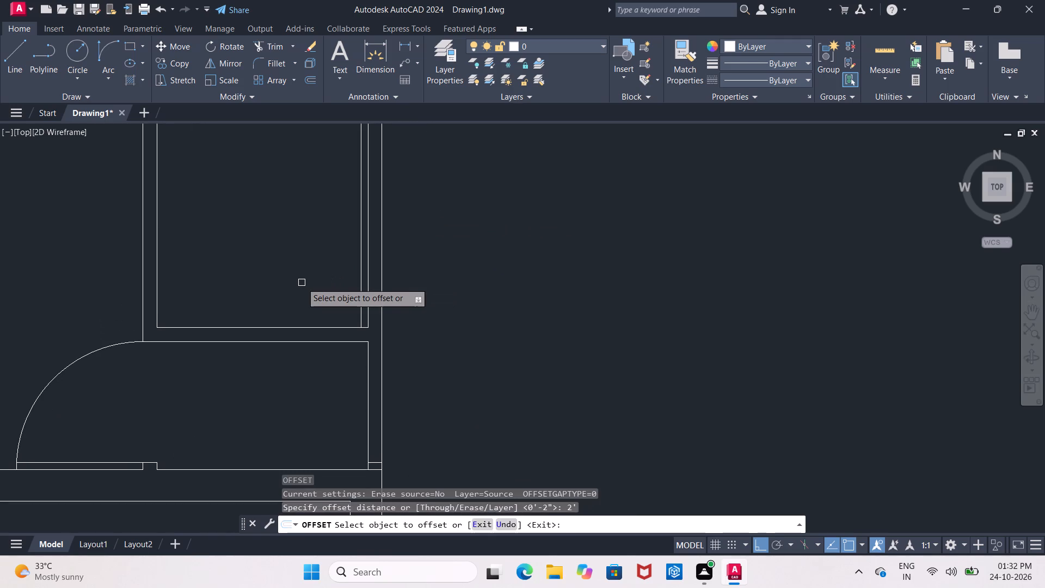
click(319, 326)
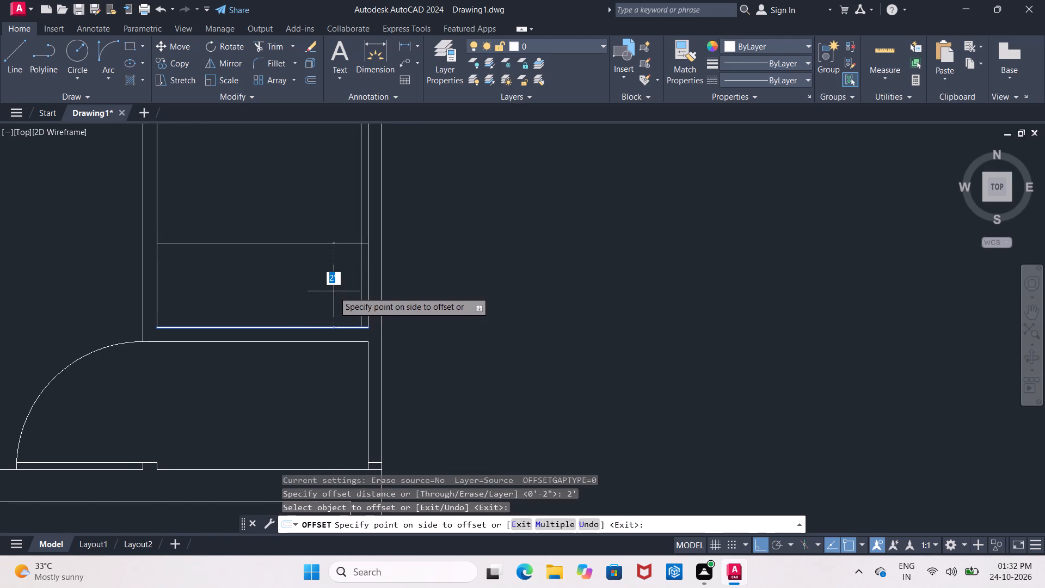
click(332, 279)
click(366, 290)
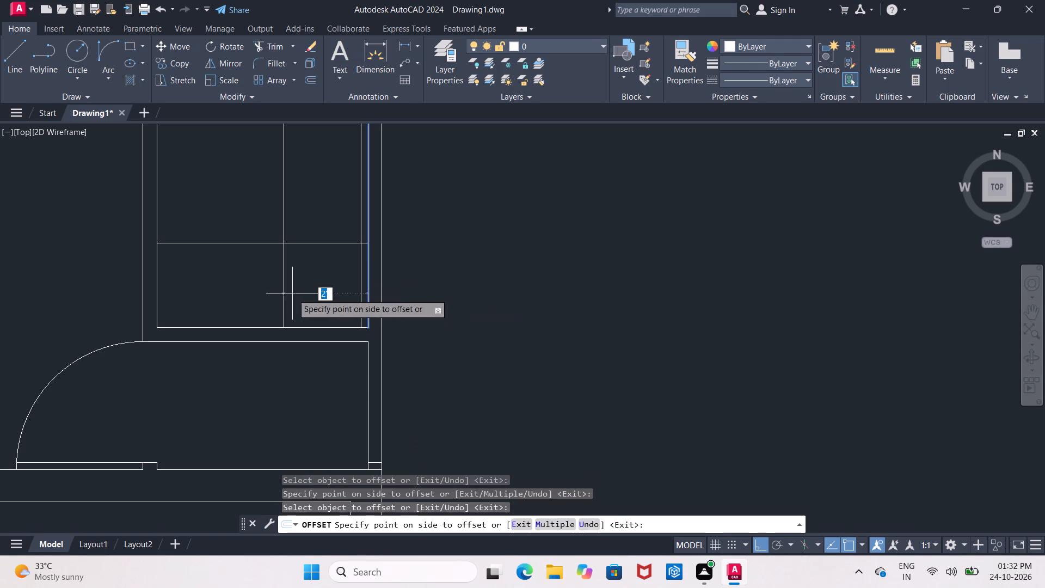
click(291, 294)
key(Escape)
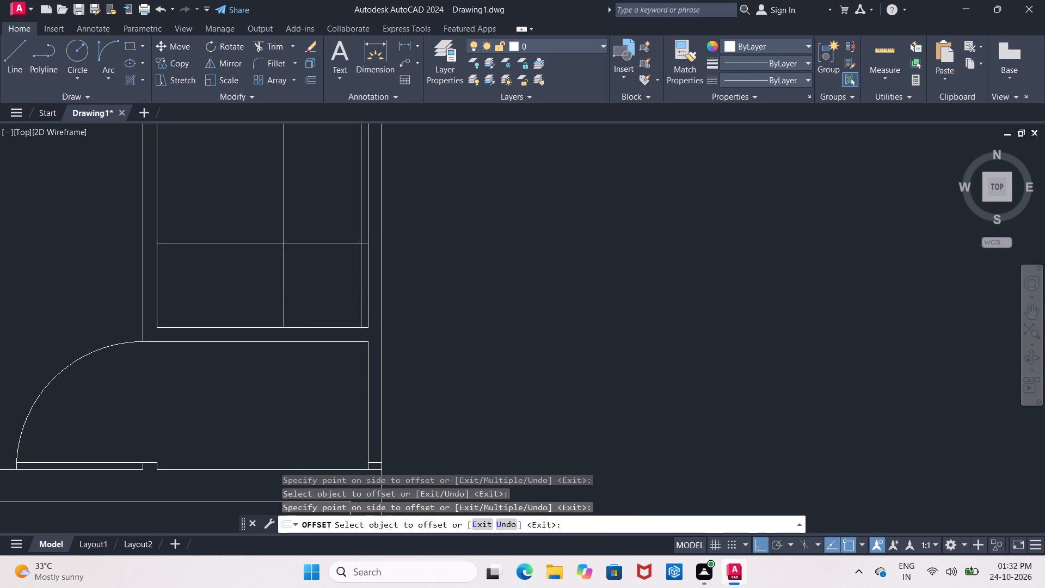
Extend the 2" offset line and the right wall's inner line down to the lower line of the room's bottom wall.
text(ex)
key(space)
key(space)
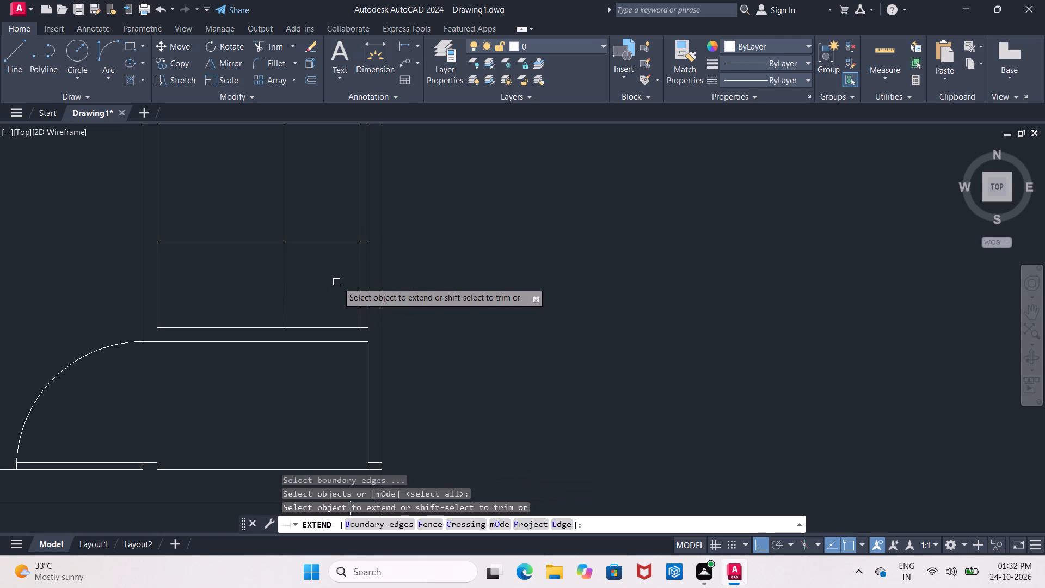
click(359, 288)
click(366, 302)
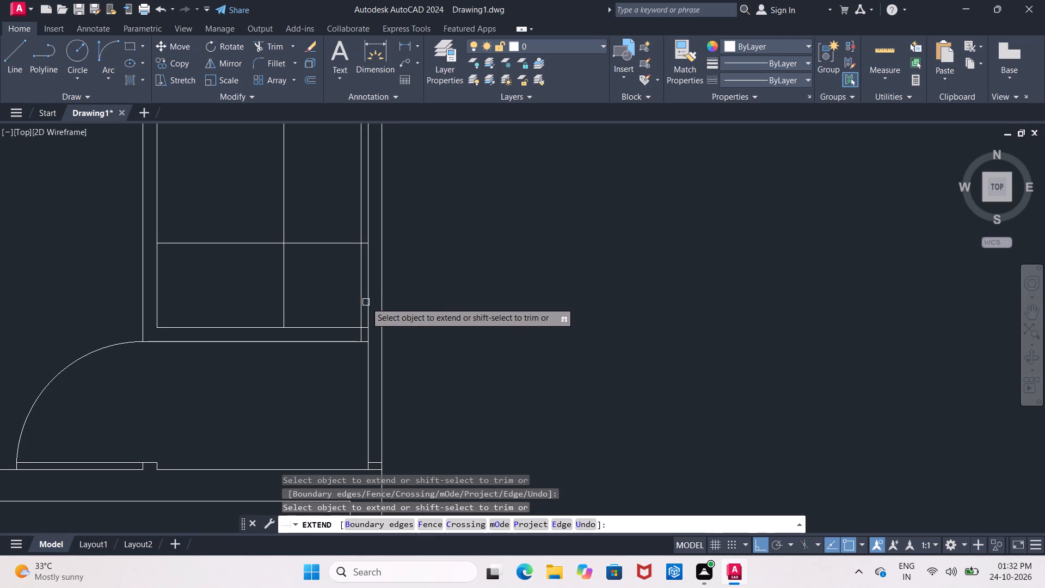
key(Escape)
Trim the offset lines beyond the 2' door area in the upper-right room, leaving a narrow door leaf against the right wall.
text(tr)
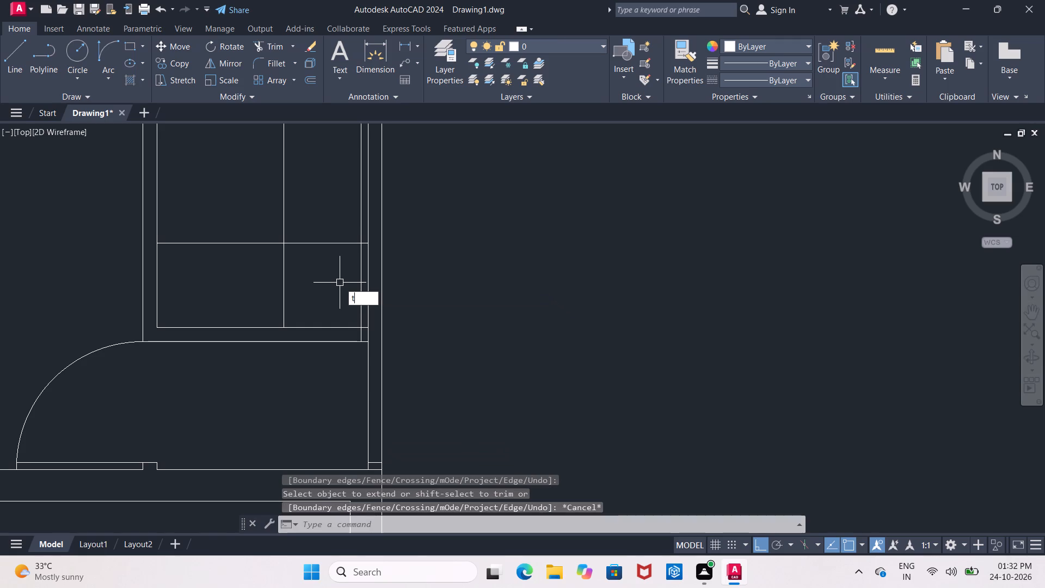
key(space)
key(space)
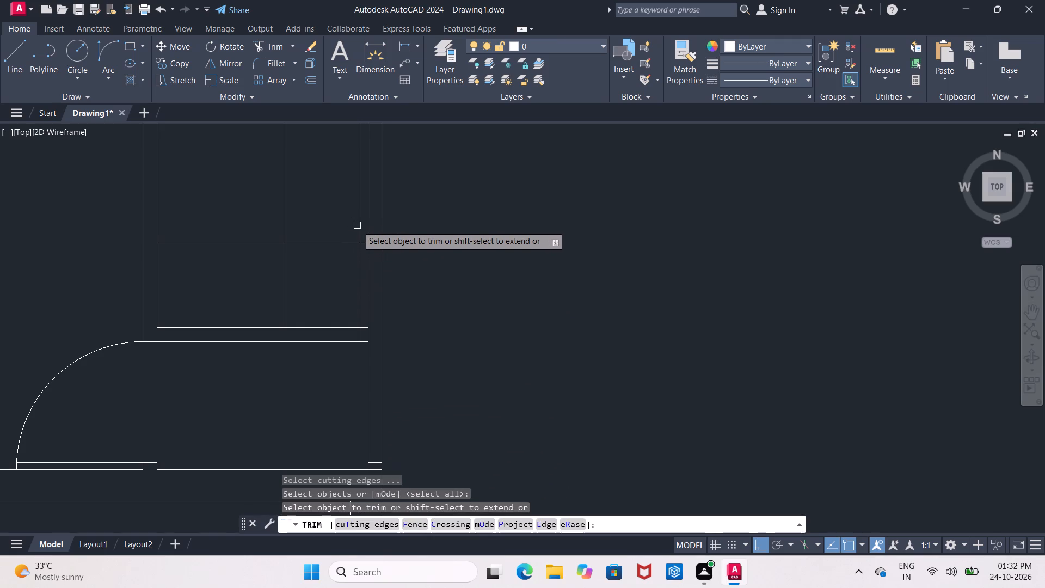
click(359, 228)
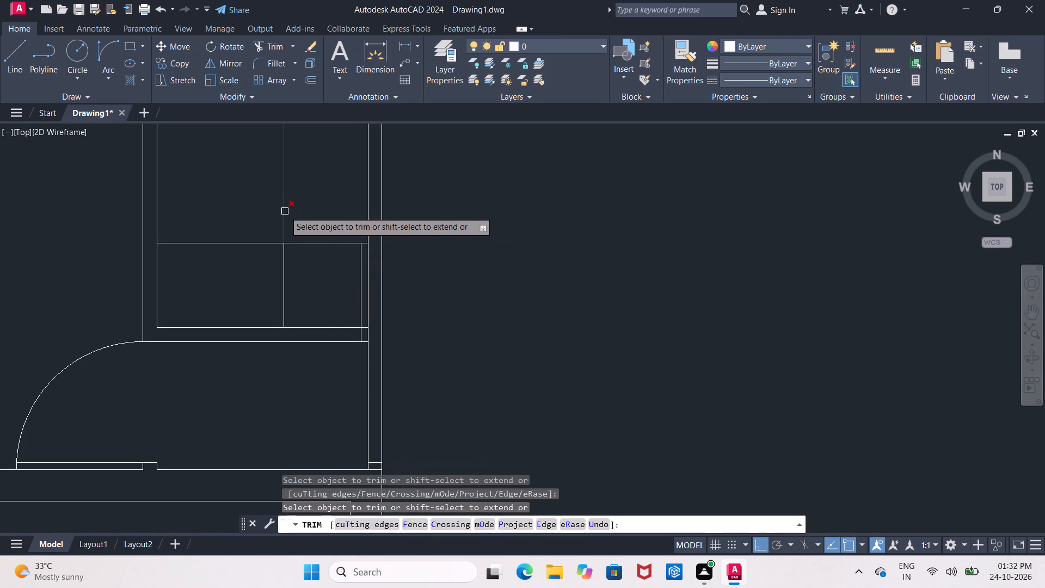
click(285, 211)
click(273, 244)
drag(329, 221, 328, 229)
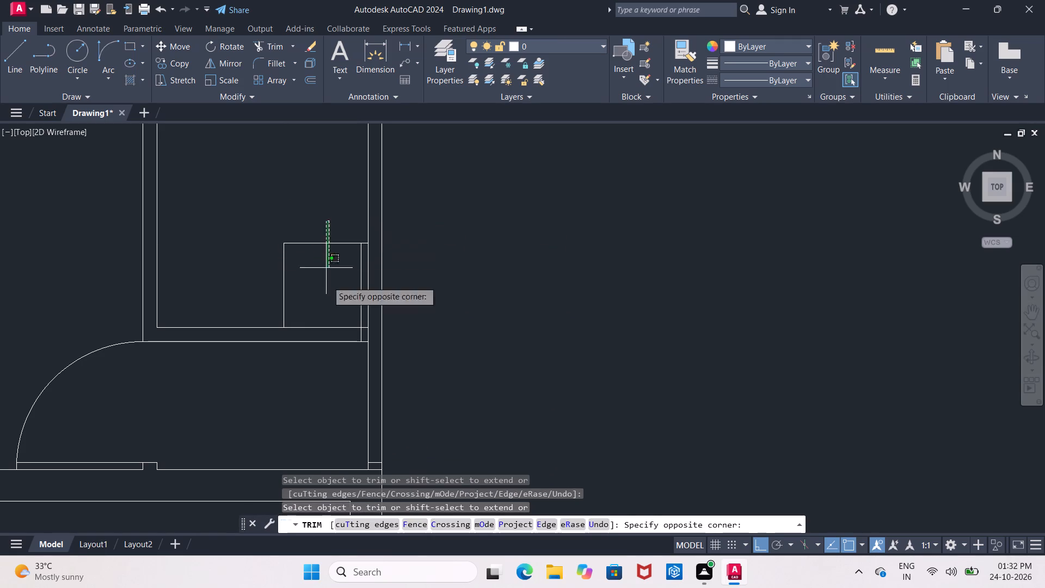
click(322, 295)
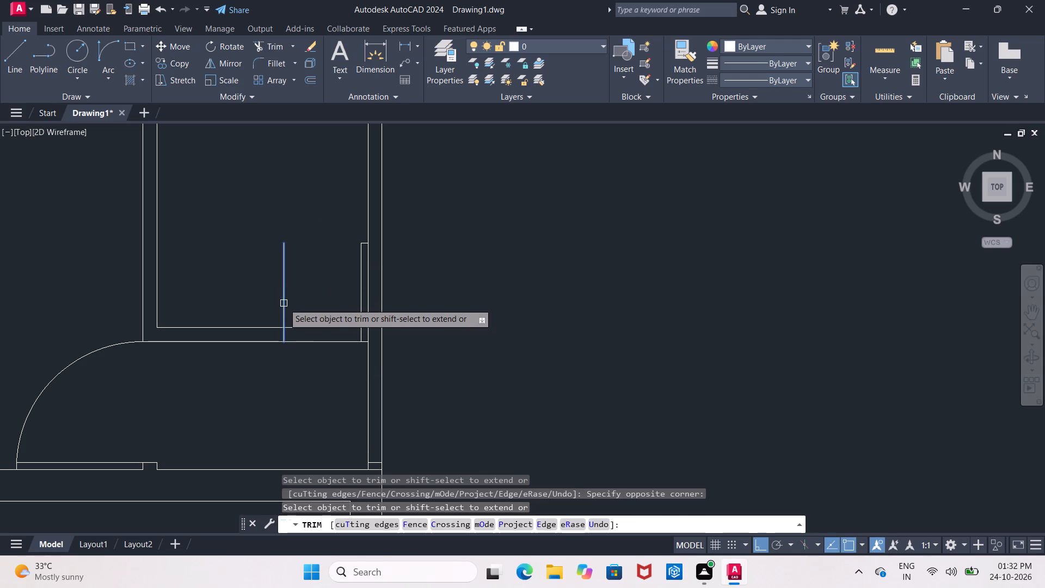
Trim the left jamb line above the bottom wall, the wall lines between the jambs, and the right wall's inner line beside the right jamb.
shift+click(284, 303)
drag(266, 283, 272, 285)
click(311, 293)
click(316, 273)
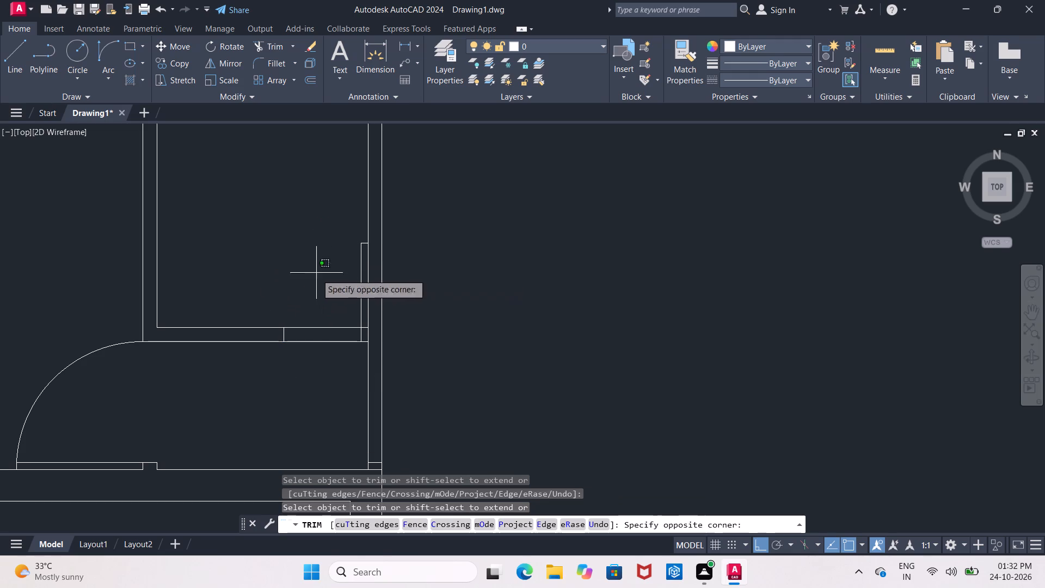
click(324, 360)
scroll(341, 350, up, 2)
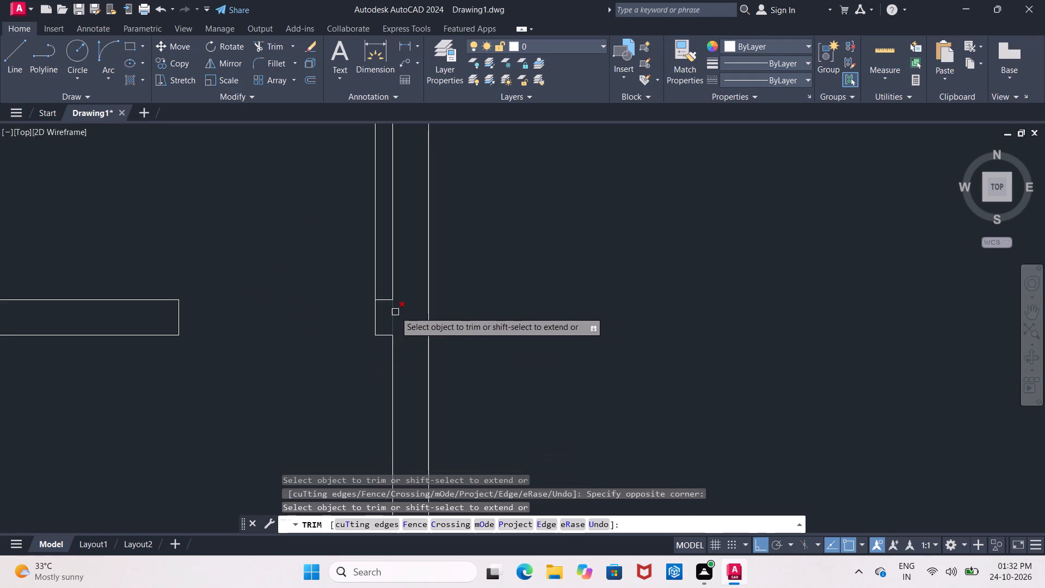
click(392, 318)
Draw the door swing as a start-end-direction arc from the top of the leaf to the upper corner of the left jamb.
scroll(347, 299, down, 1)
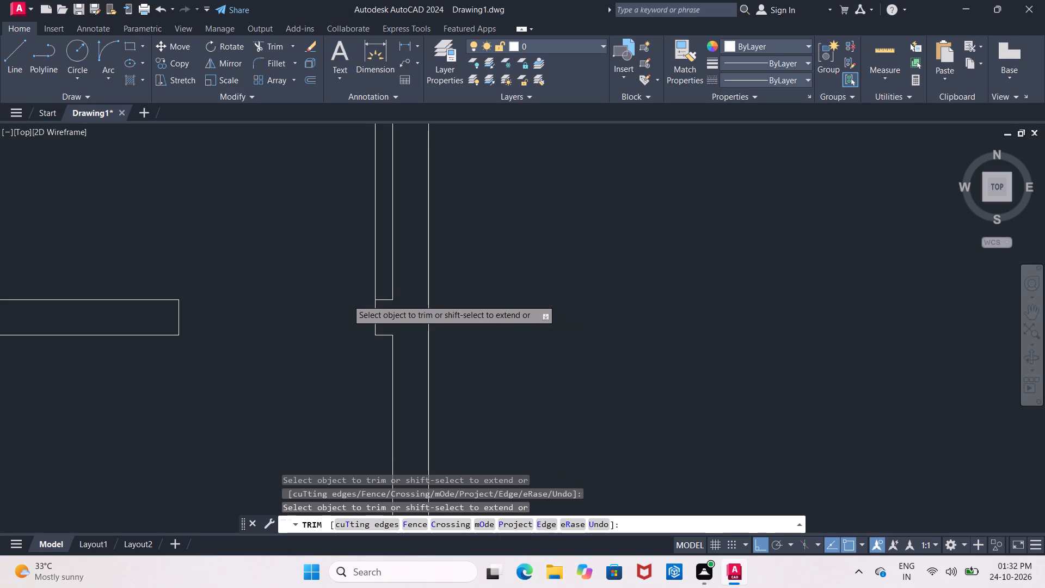
middle_drag(347, 299, 316, 313)
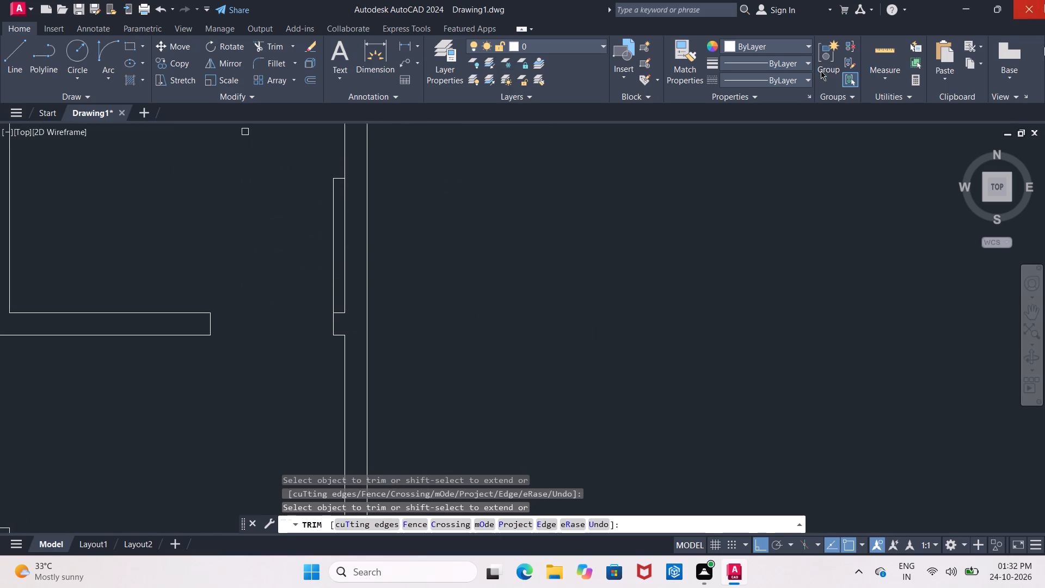
click(99, 54)
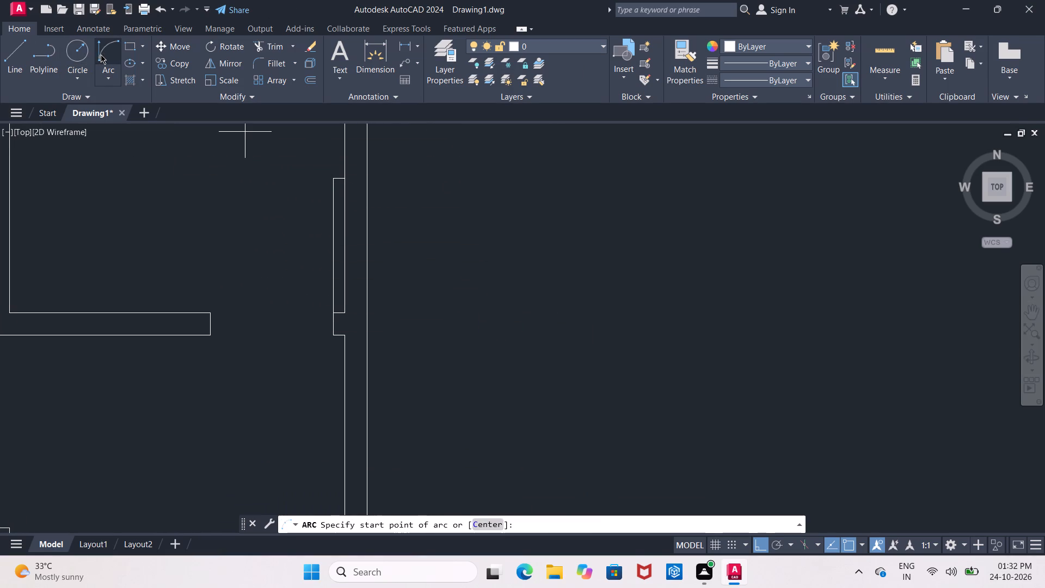
click(329, 176)
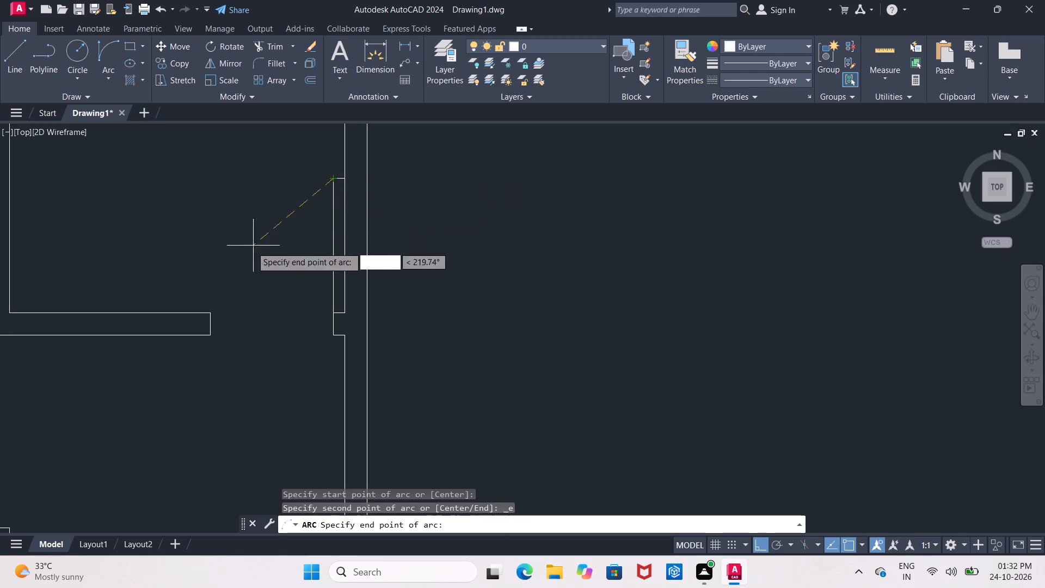
click(213, 311)
click(175, 261)
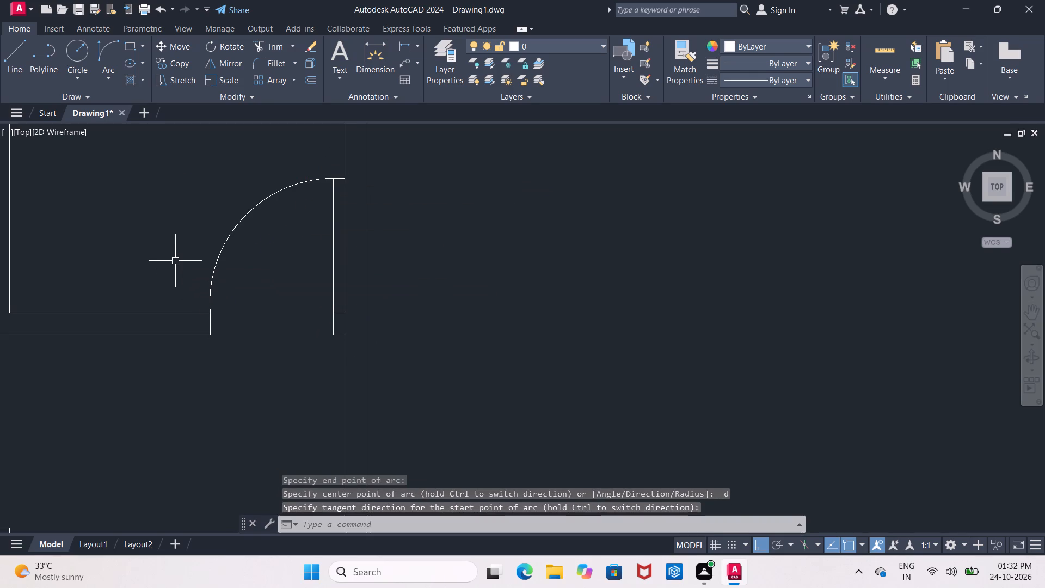
Delete the short line crossing the right wall just above the lower wall line, below the new door.
scroll(175, 261, down, 2)
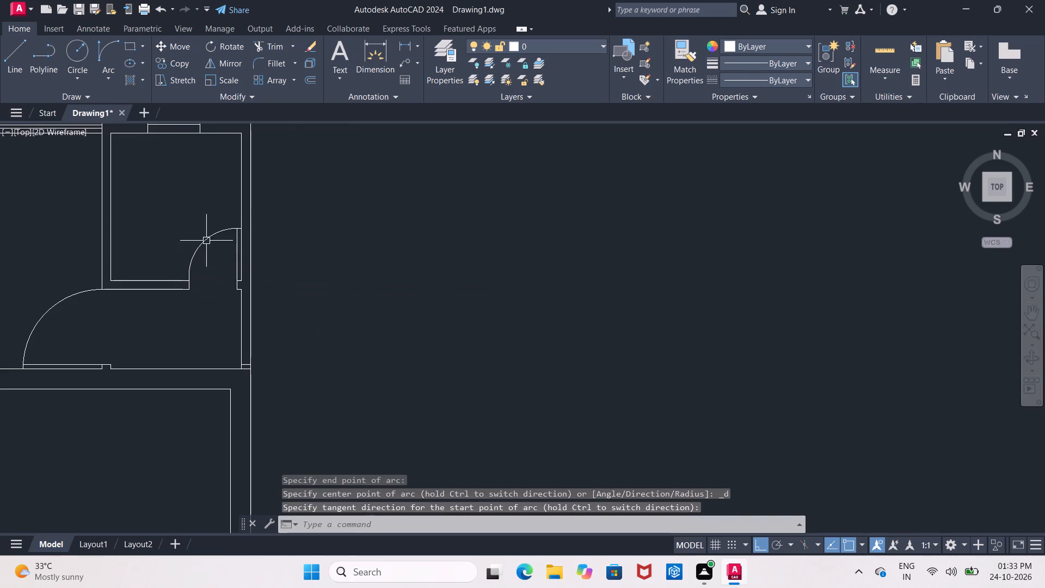
middle_click(269, 210)
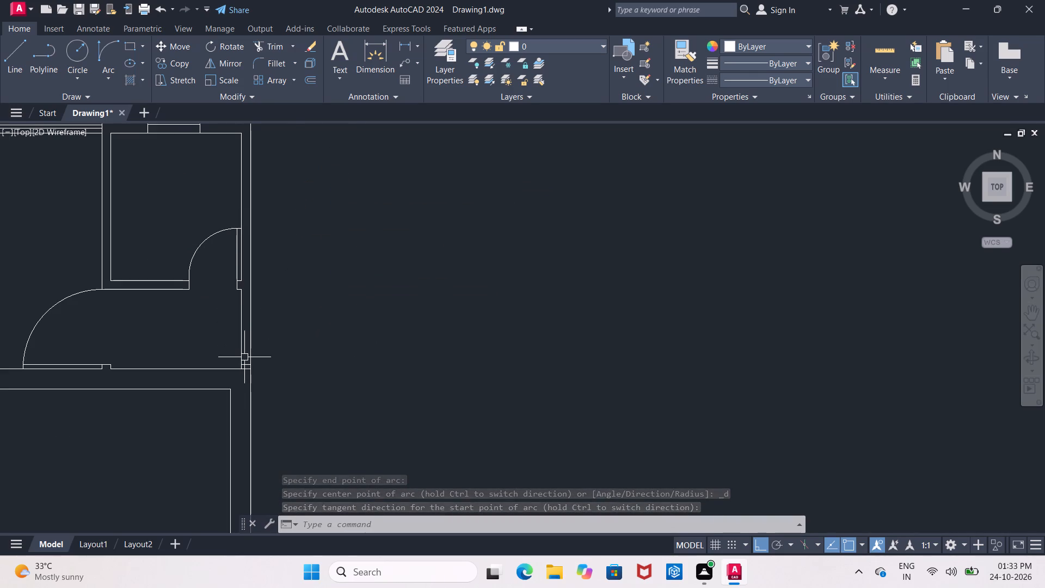
scroll(244, 357, up, 2)
click(244, 379)
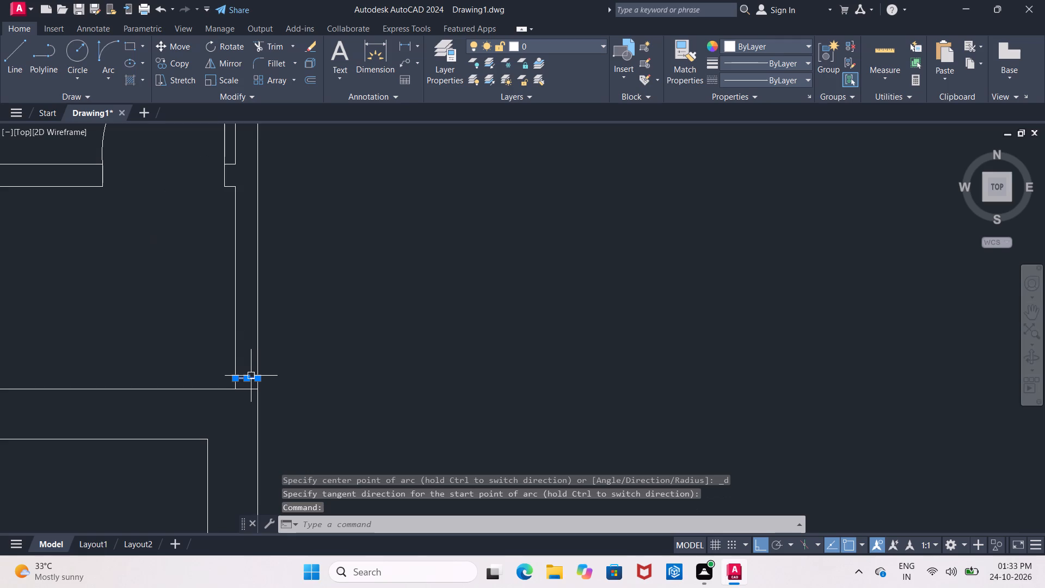
key(Delete)
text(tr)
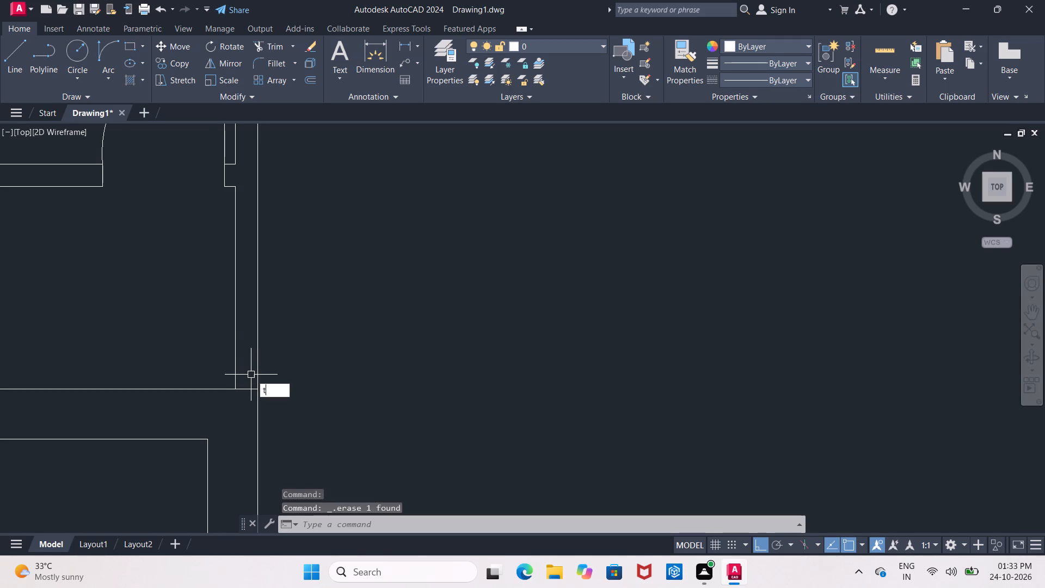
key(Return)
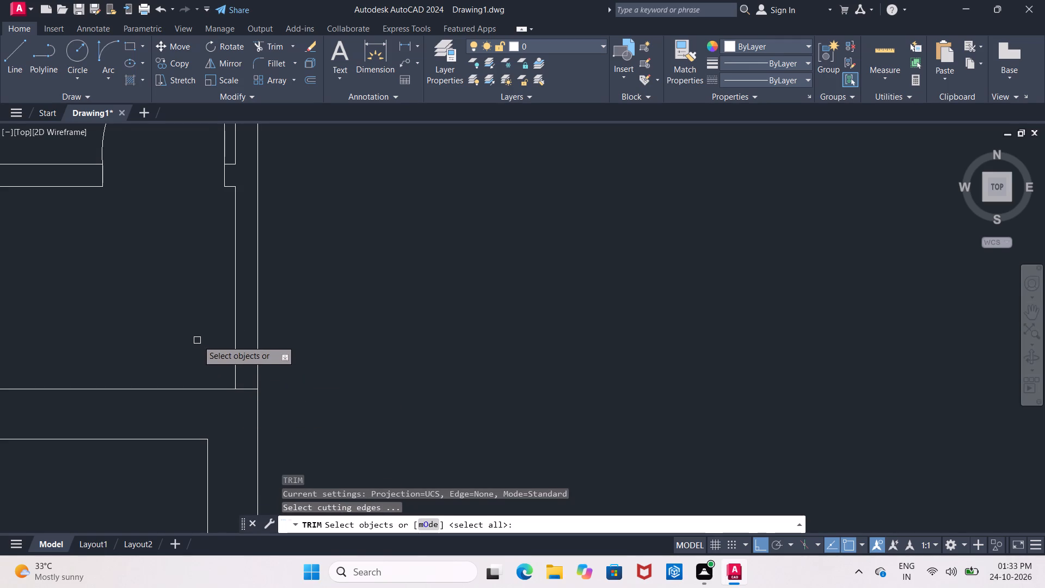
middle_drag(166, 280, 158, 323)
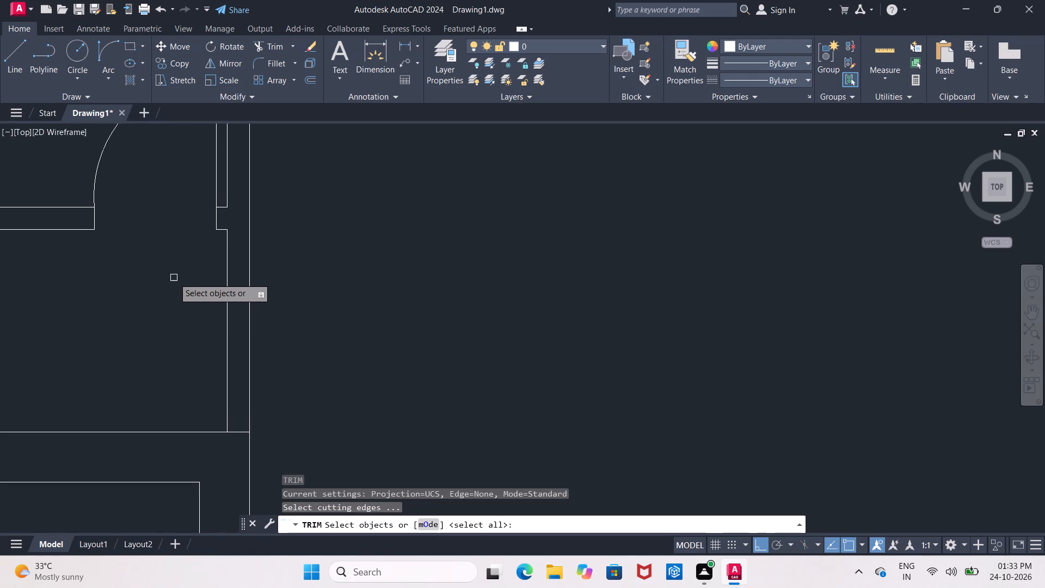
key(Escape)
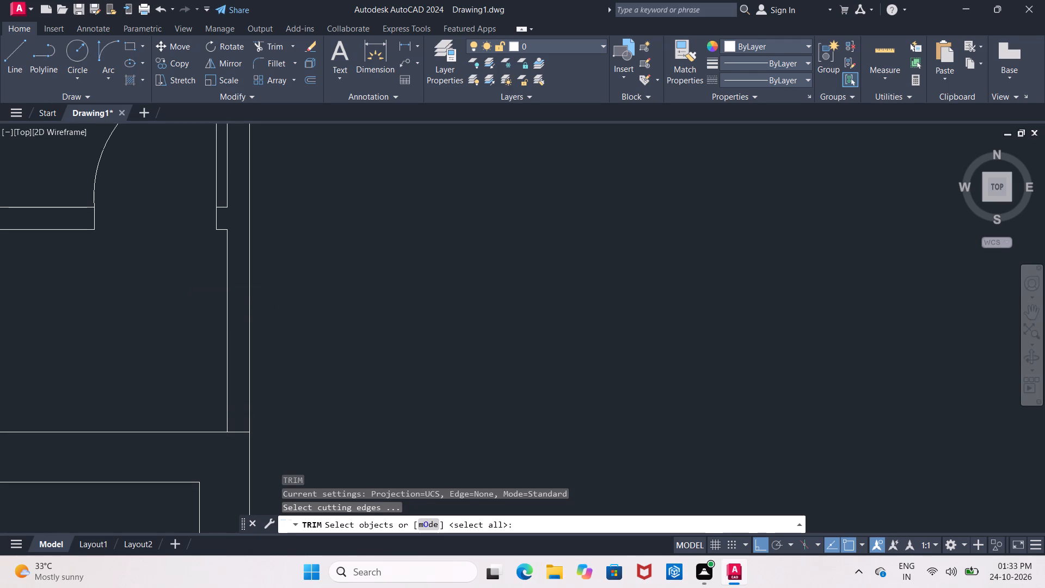
Extend the short bottom line of the door's right jamb across to the right wall's outer line.
text(ex)
key(space)
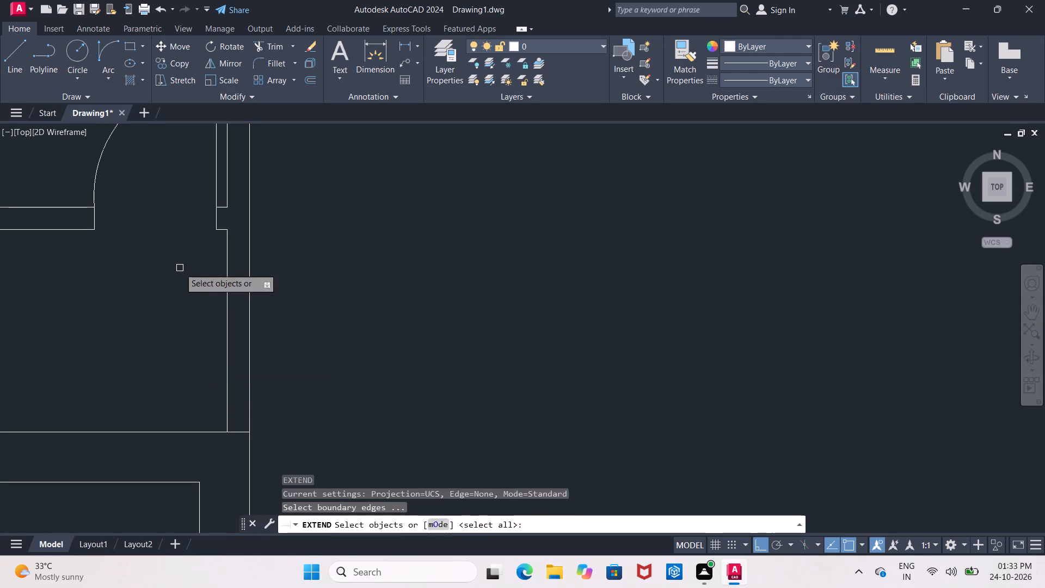
key(space)
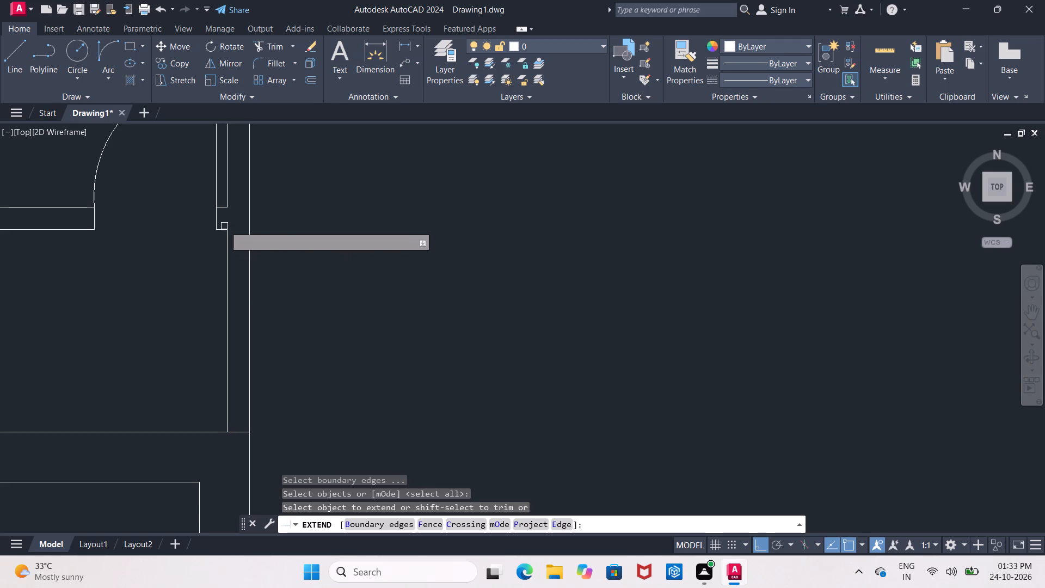
click(222, 230)
key(Escape)
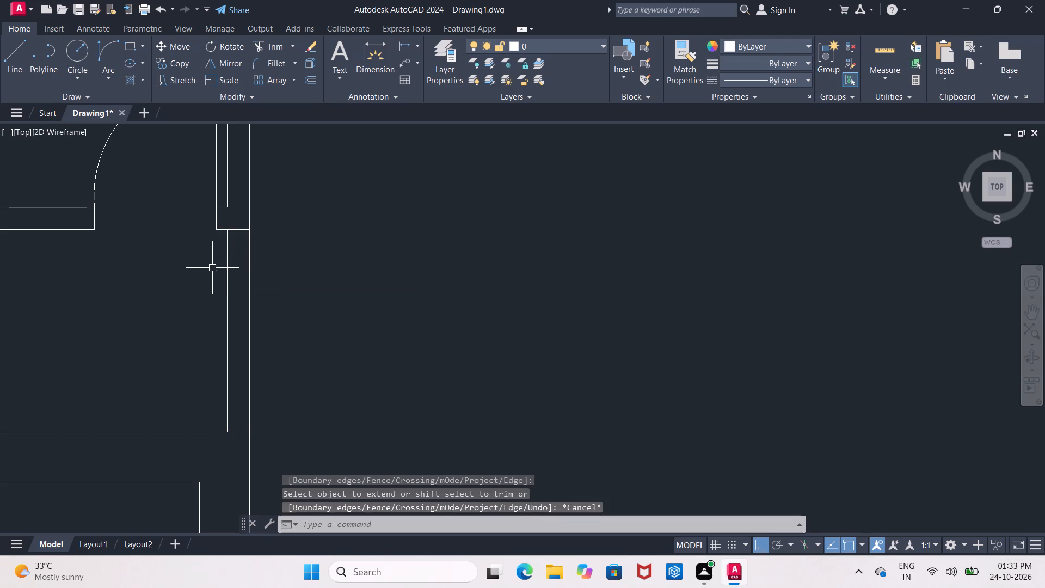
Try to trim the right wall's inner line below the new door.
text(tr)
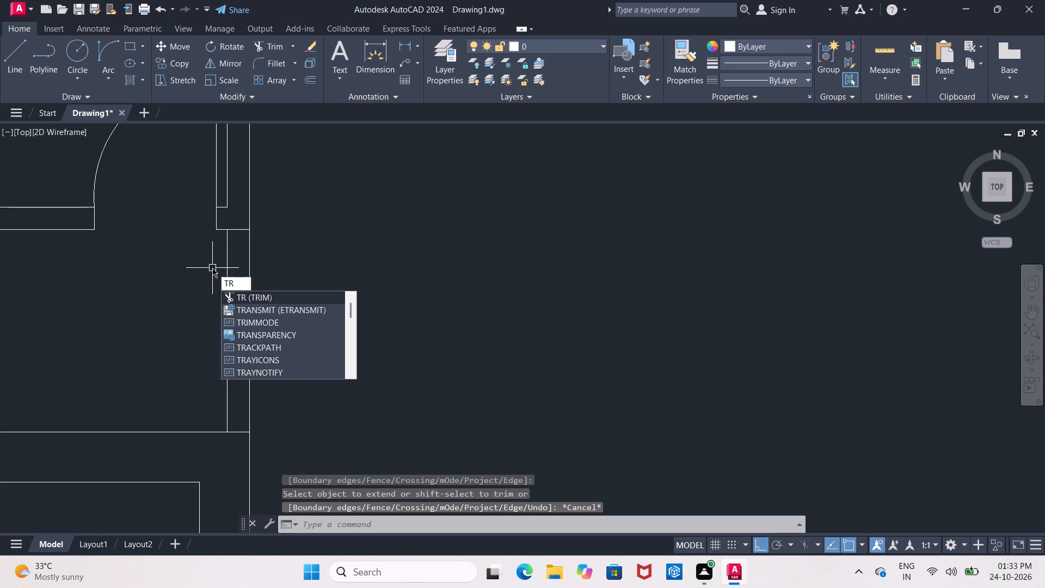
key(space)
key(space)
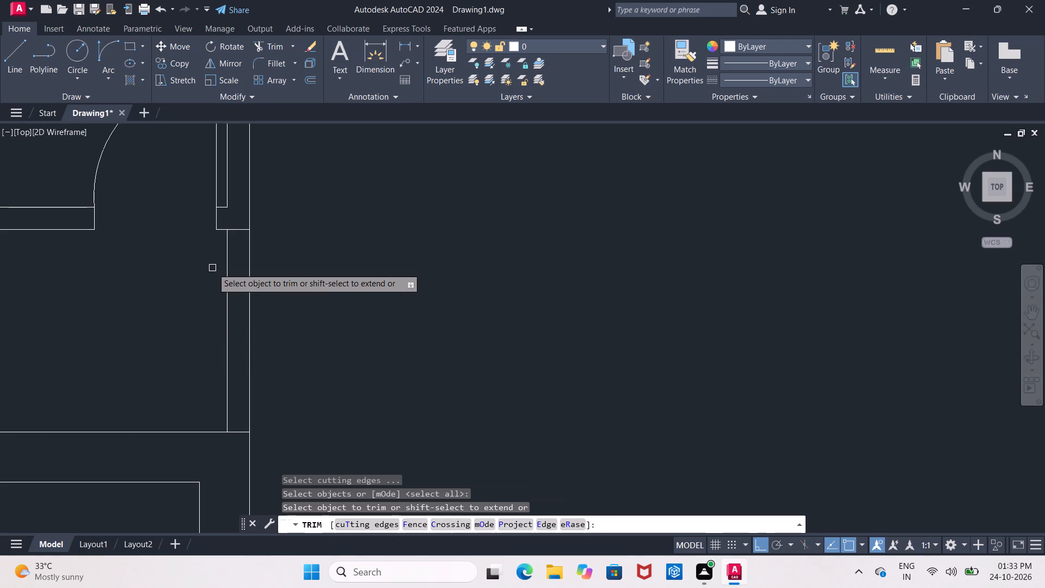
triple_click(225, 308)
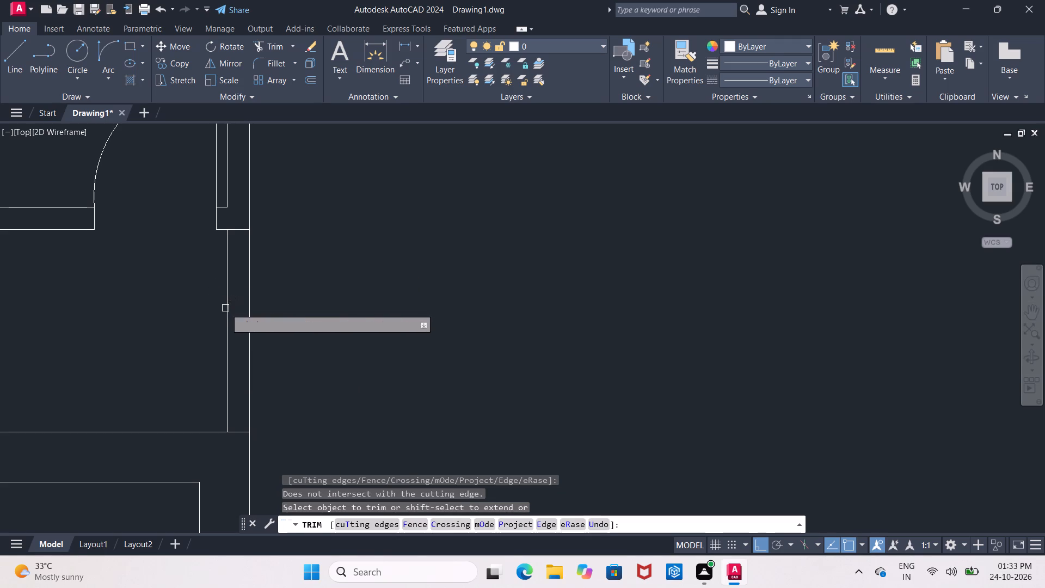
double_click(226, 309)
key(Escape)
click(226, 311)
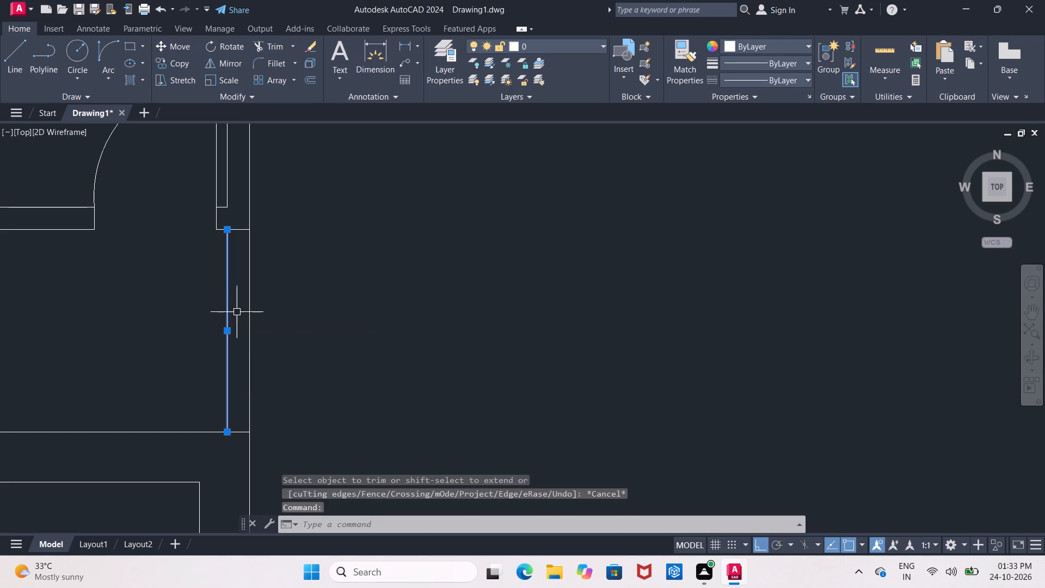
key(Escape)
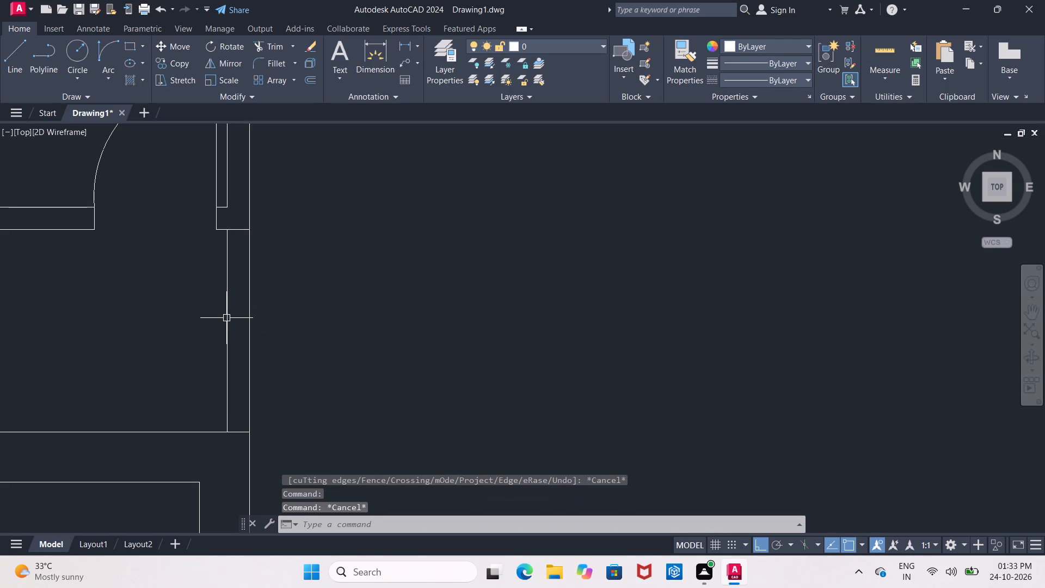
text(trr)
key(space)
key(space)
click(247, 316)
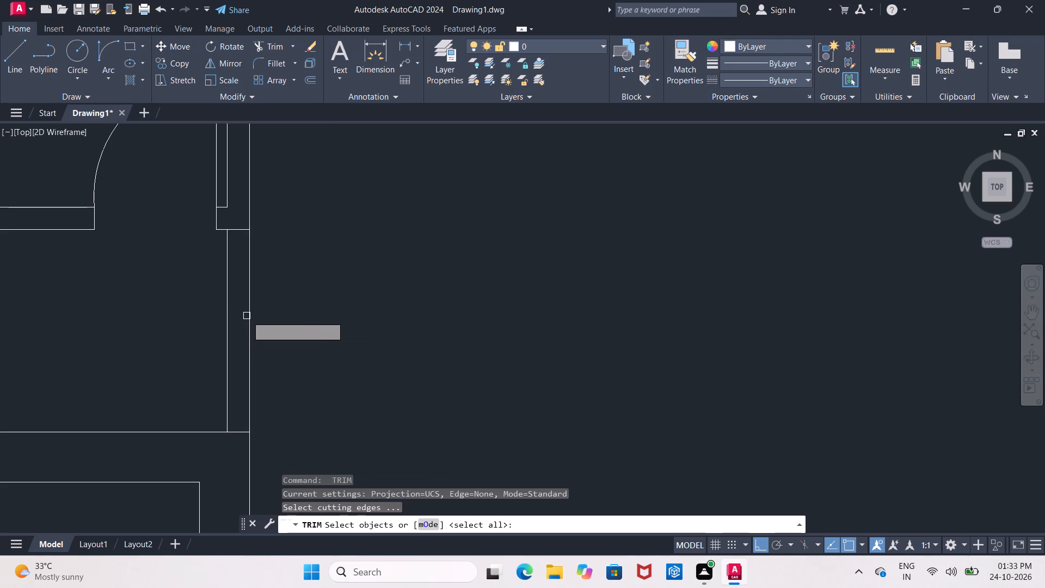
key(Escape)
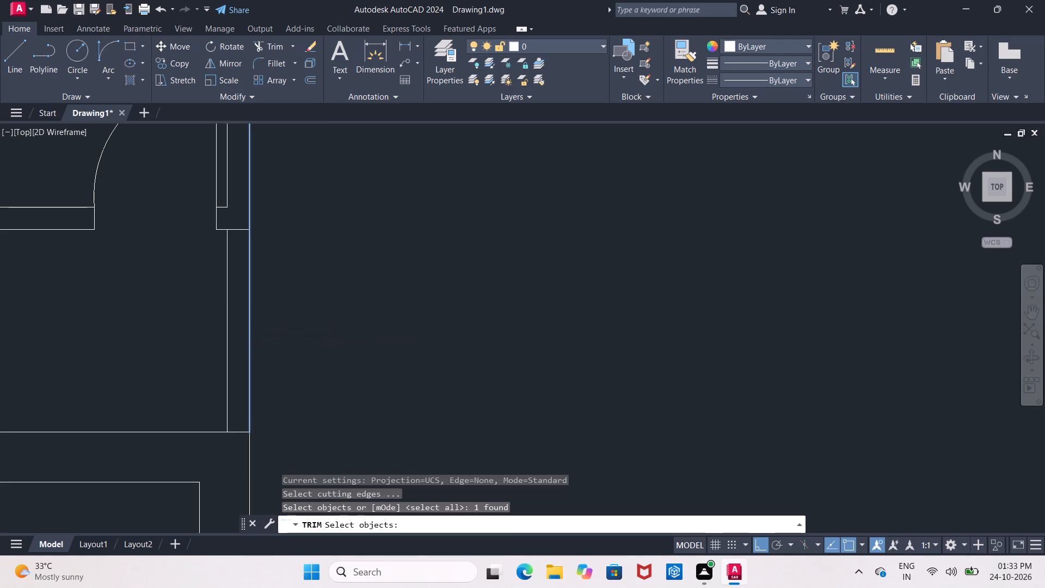
Trim the right wall's outer line between the extended jamb line and the lower wall line.
text(tr)
key(space)
key(space)
click(247, 316)
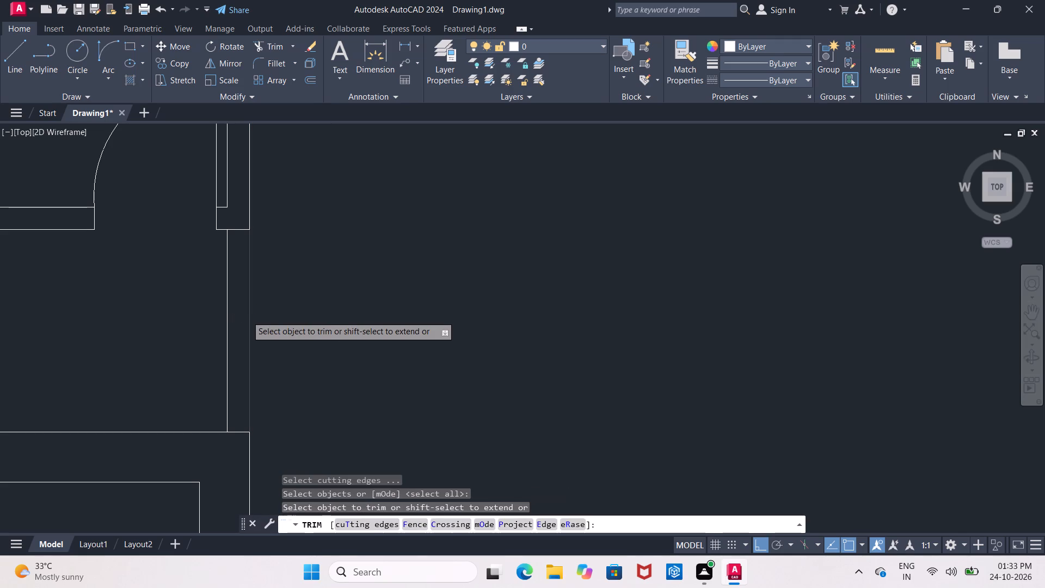
click(249, 316)
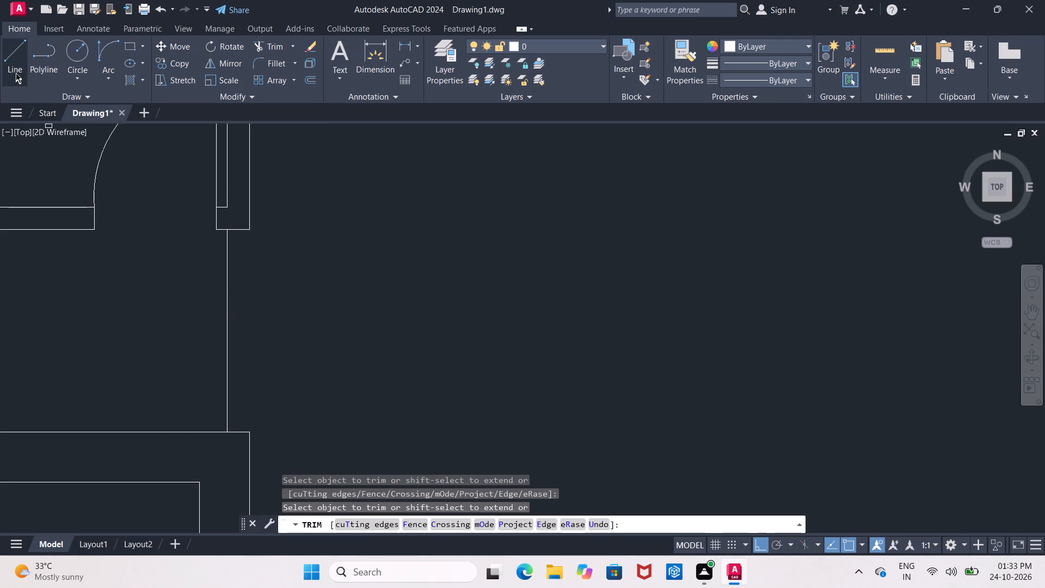
Draw a vertical line about 3'-0 1/2" long on the right wall's outer edge, from the extended jamb line down to the lower wall corner.
click(16, 73)
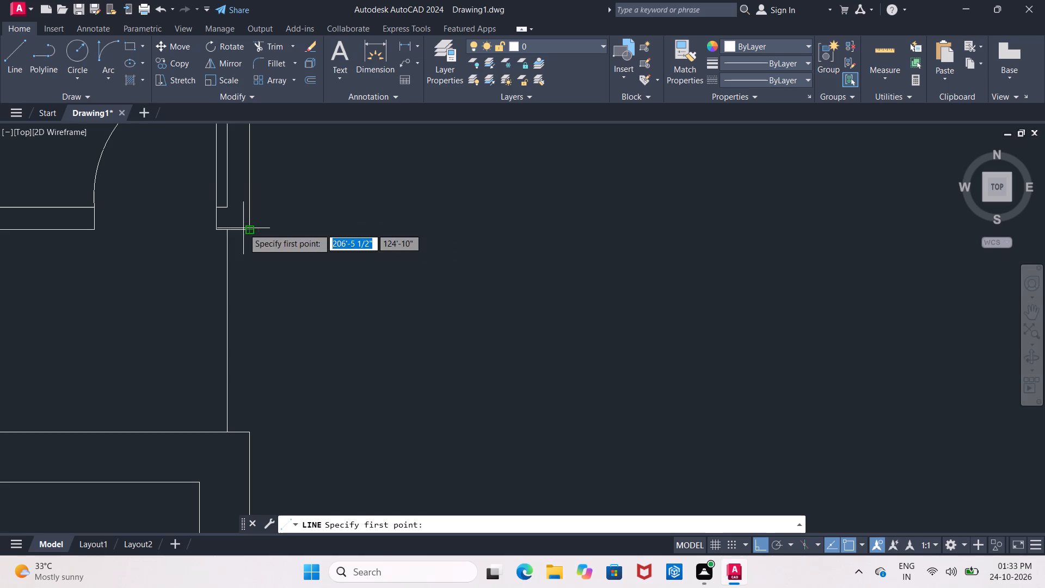
drag(249, 232, 251, 241)
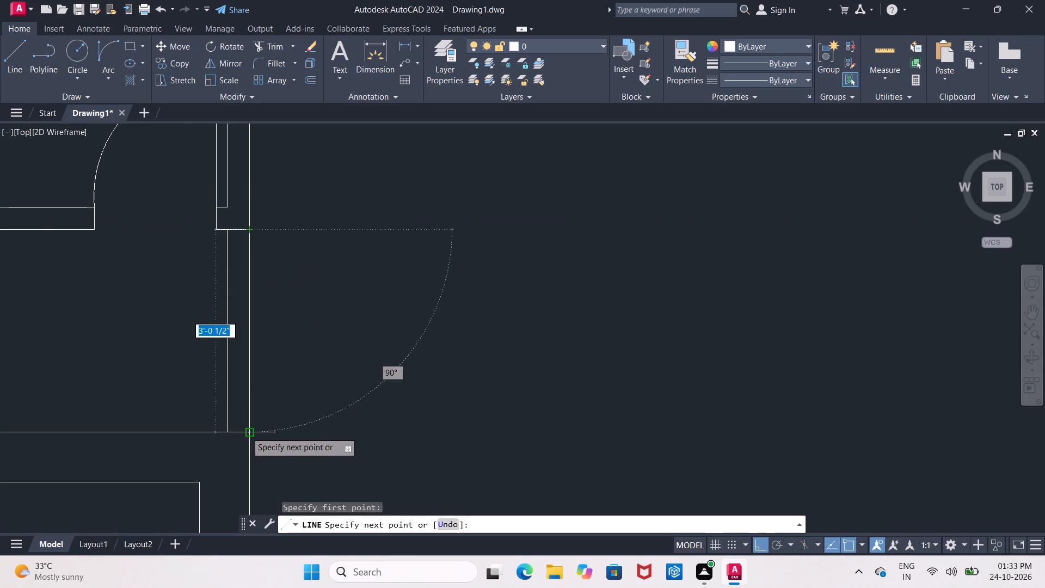
click(246, 432)
key(Escape)
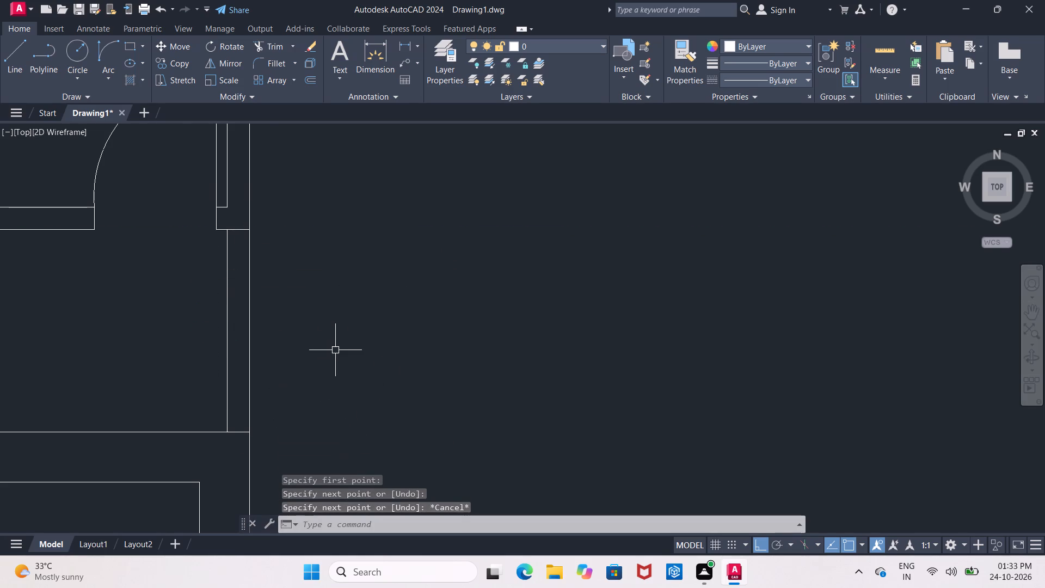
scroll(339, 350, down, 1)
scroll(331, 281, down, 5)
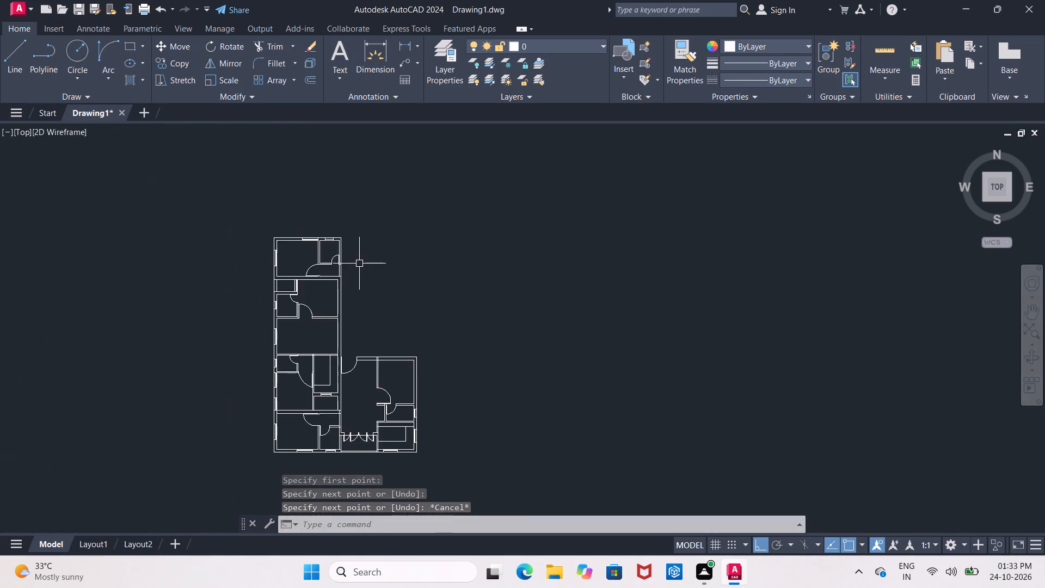
Offset the right wall's outer line of the upper-right room 9' outward, to the east.
scroll(359, 264, down, 1)
middle_drag(359, 264, 343, 242)
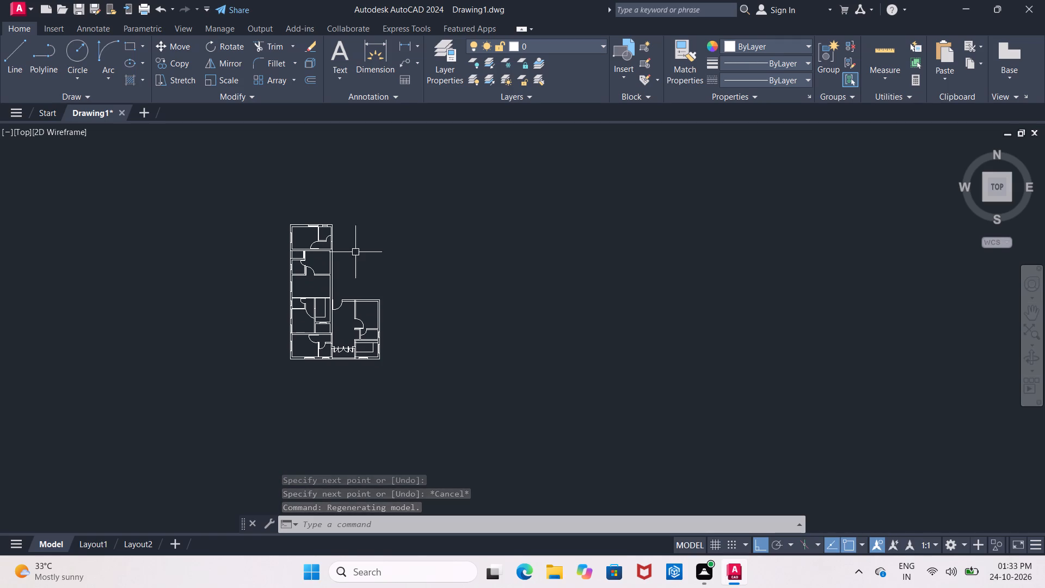
scroll(329, 221, up, 1)
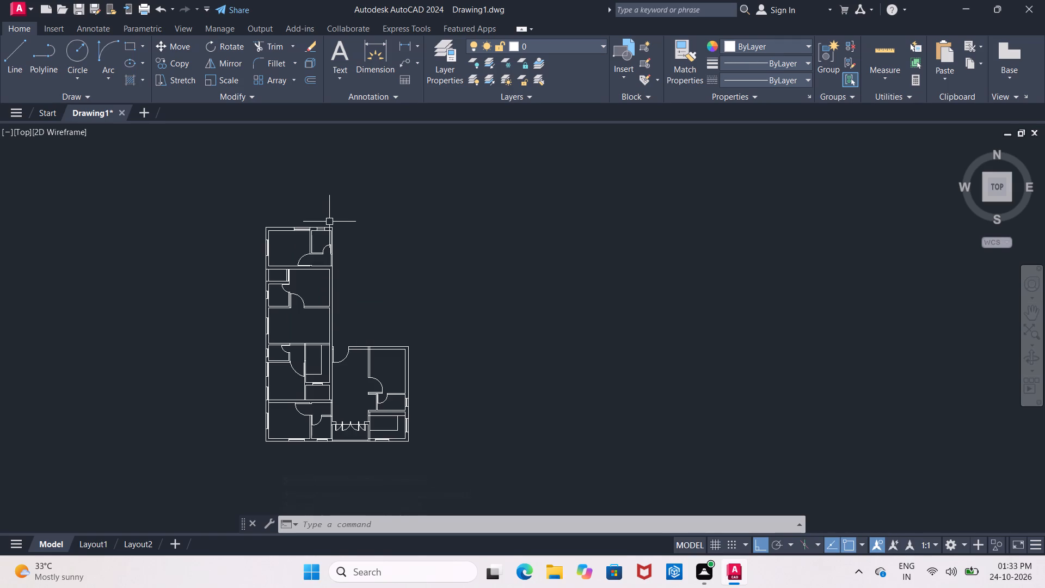
scroll(329, 222, up, 3)
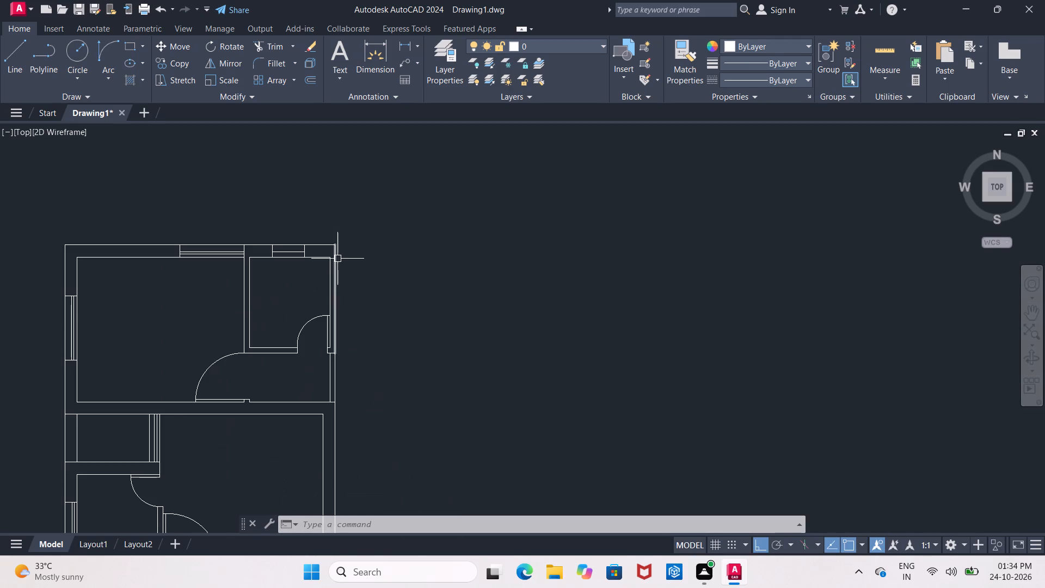
scroll(337, 259, up, 2)
key(Escape)
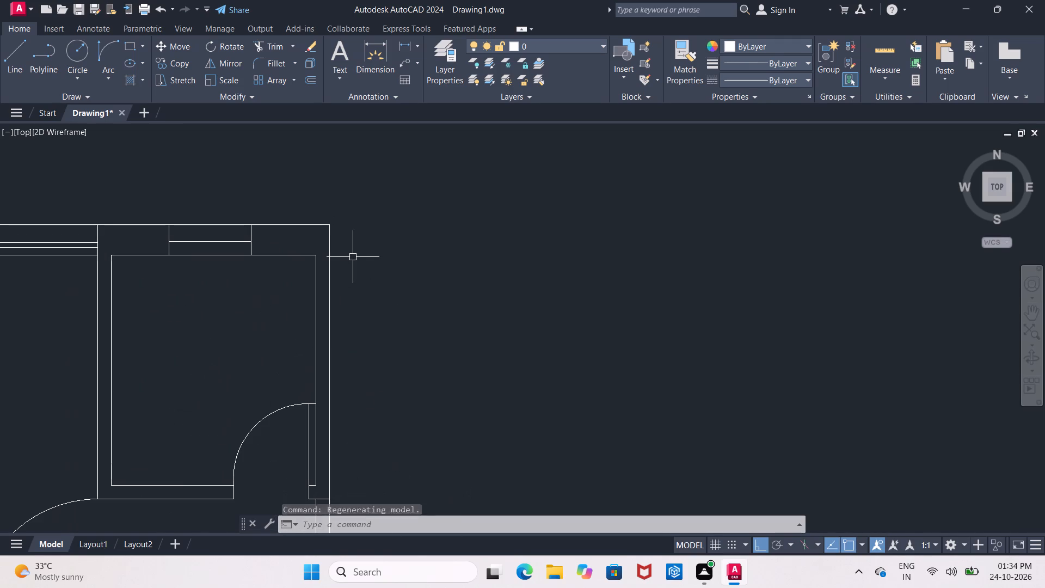
key(o)
key(Return)
text(9')
key(Return)
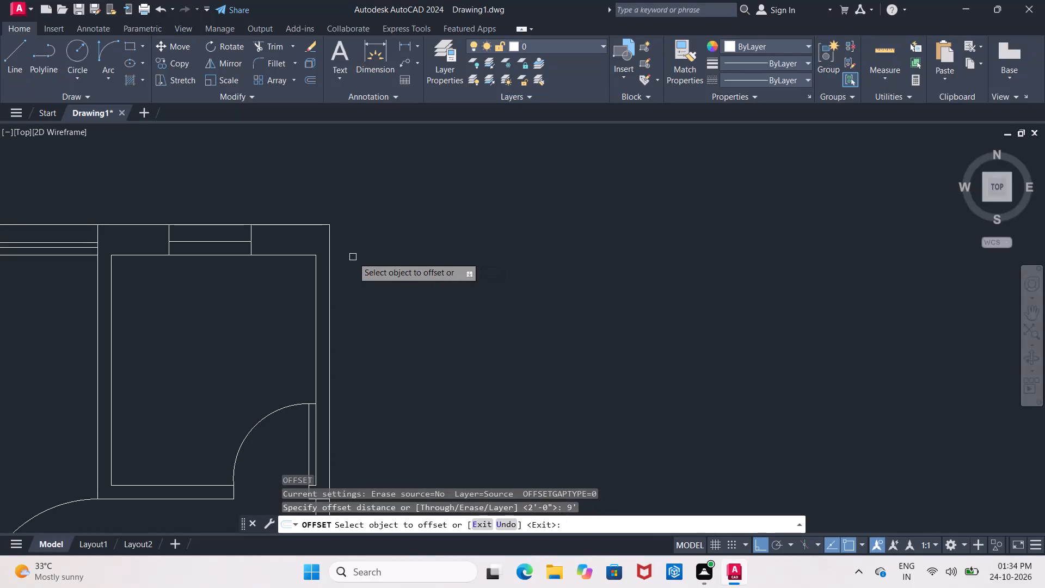
click(328, 270)
click(609, 296)
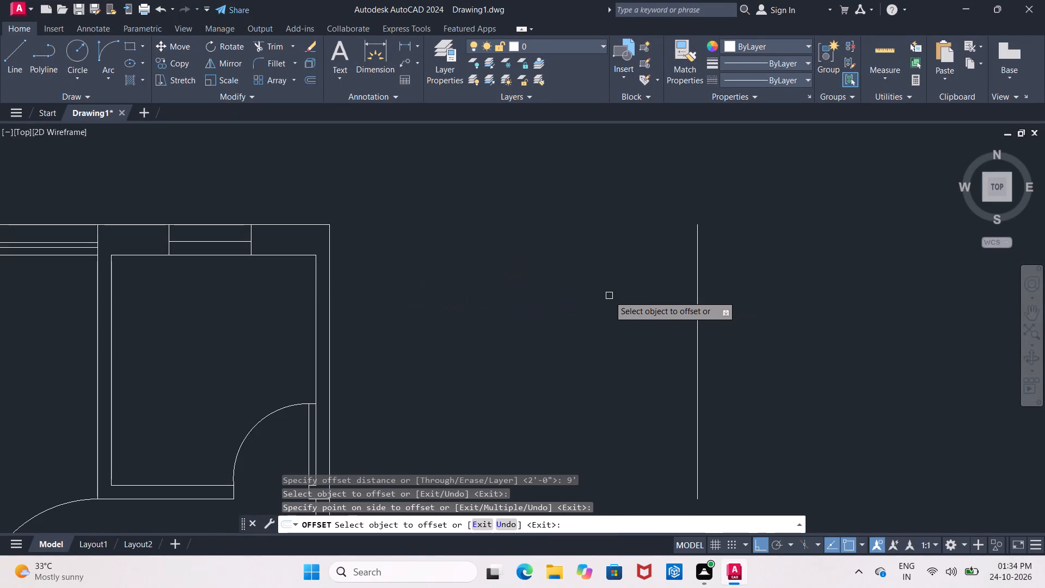
key(Escape)
Extend the top wall's outer line from the upper-right room across to the new vertical line.
key(e)
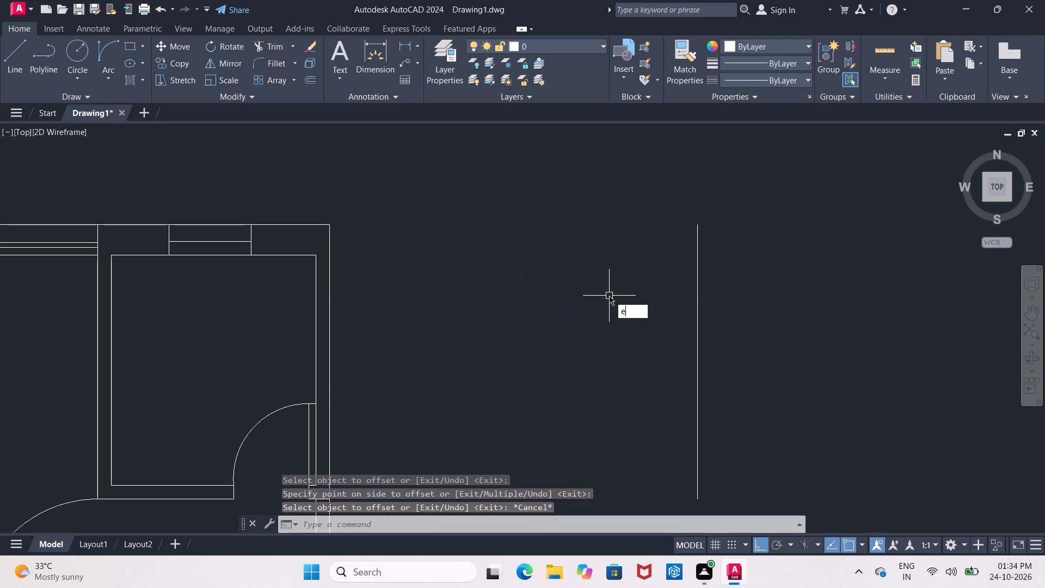
key(d)
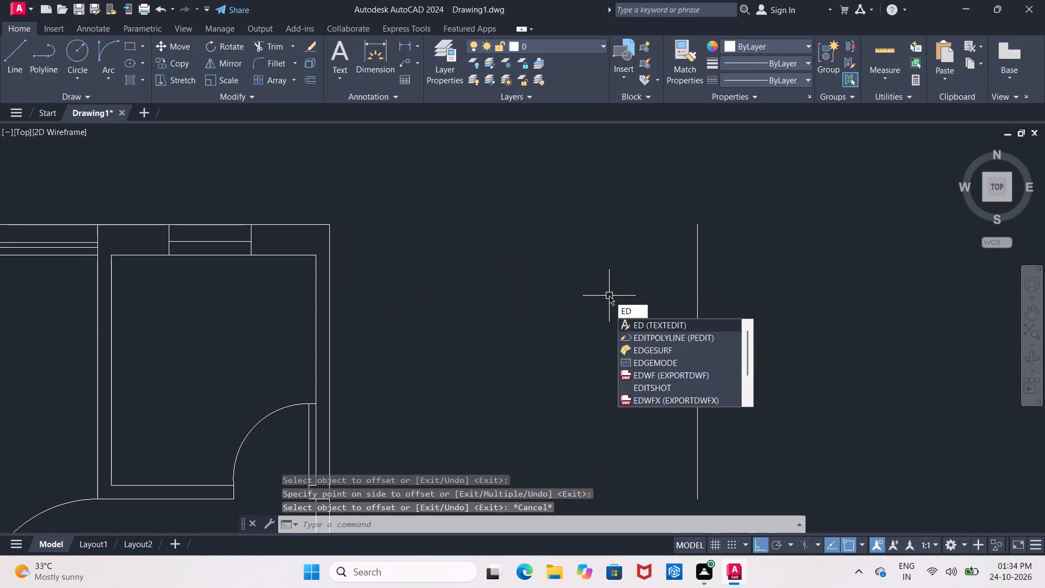
key(BackSpace)
key(x)
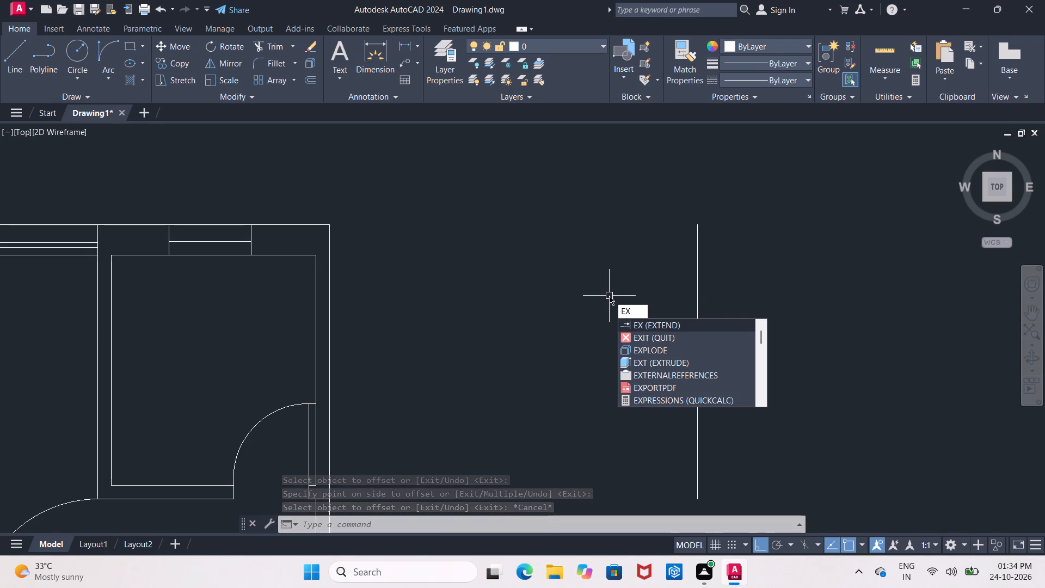
key(Return)
key(Return)
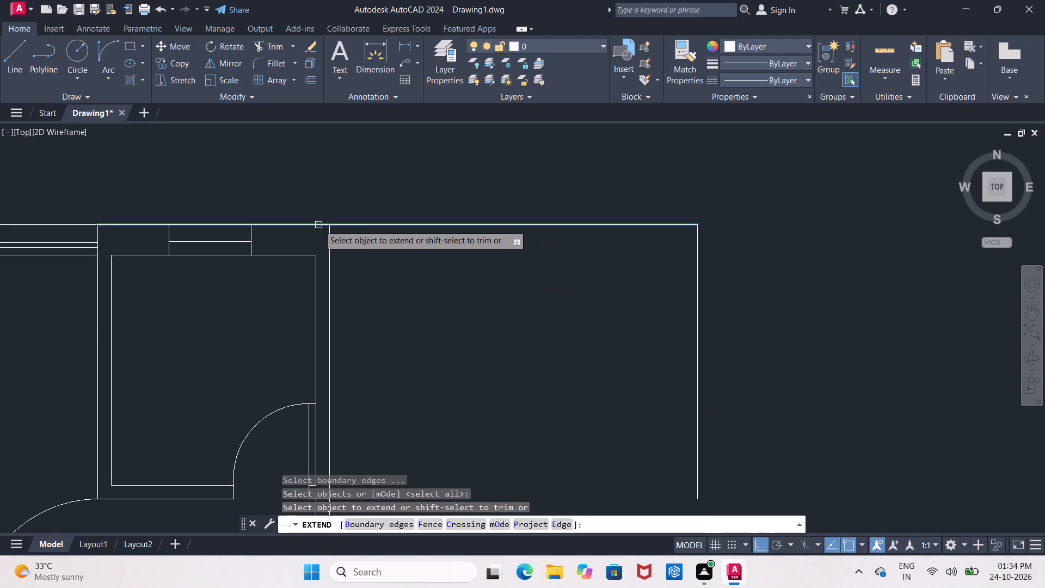
click(318, 225)
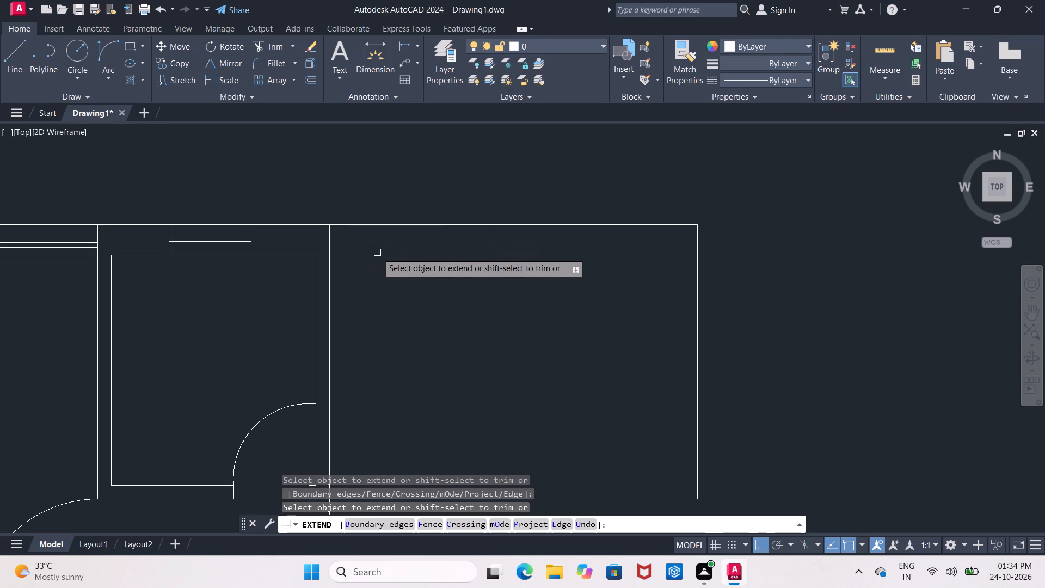
key(Return)
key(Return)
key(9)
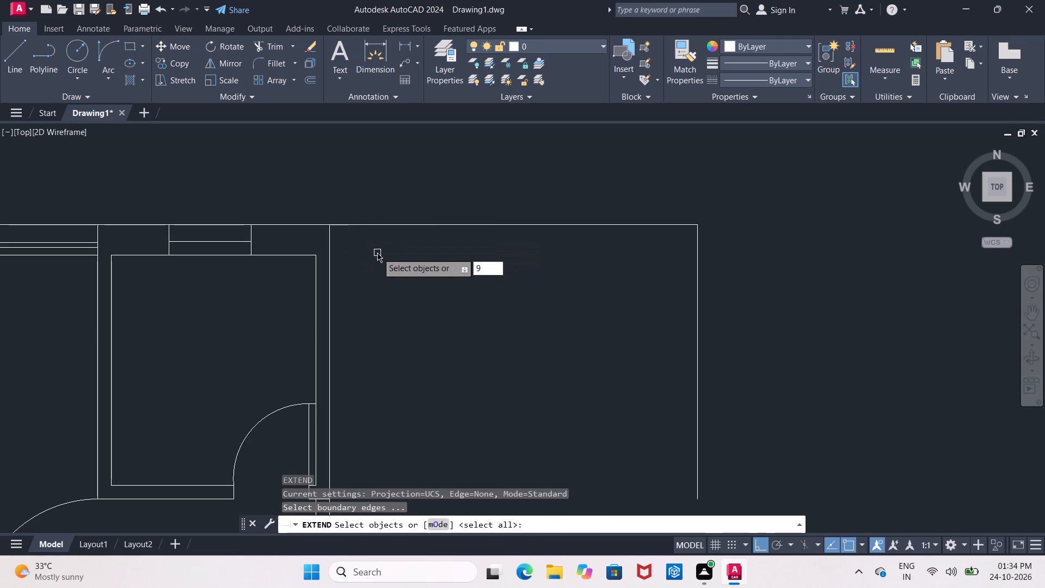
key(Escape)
Offset the extended top wall line 9" downward to form the wall's inner line.
key(o)
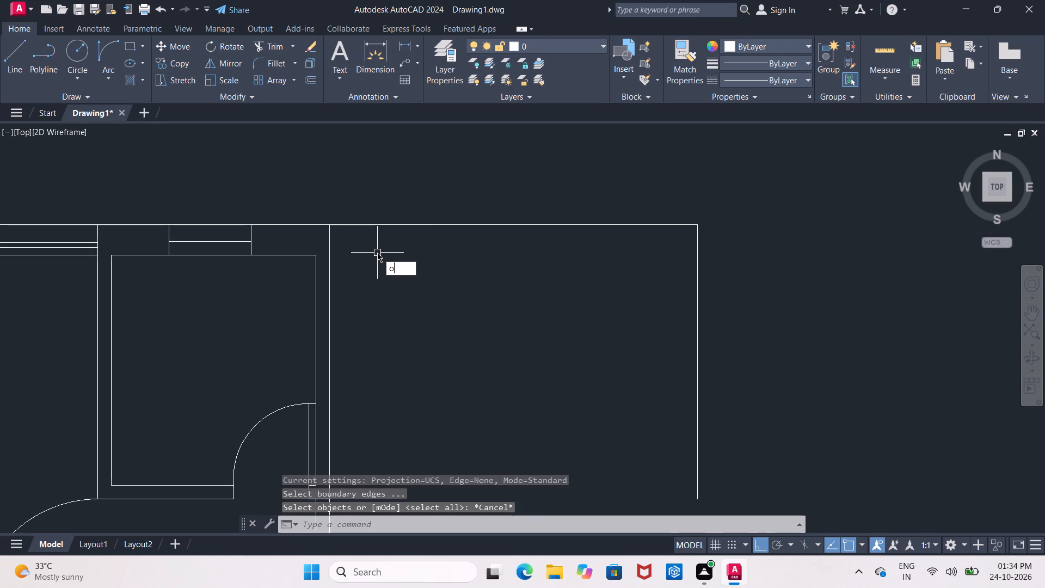
key(Return)
key(plus)
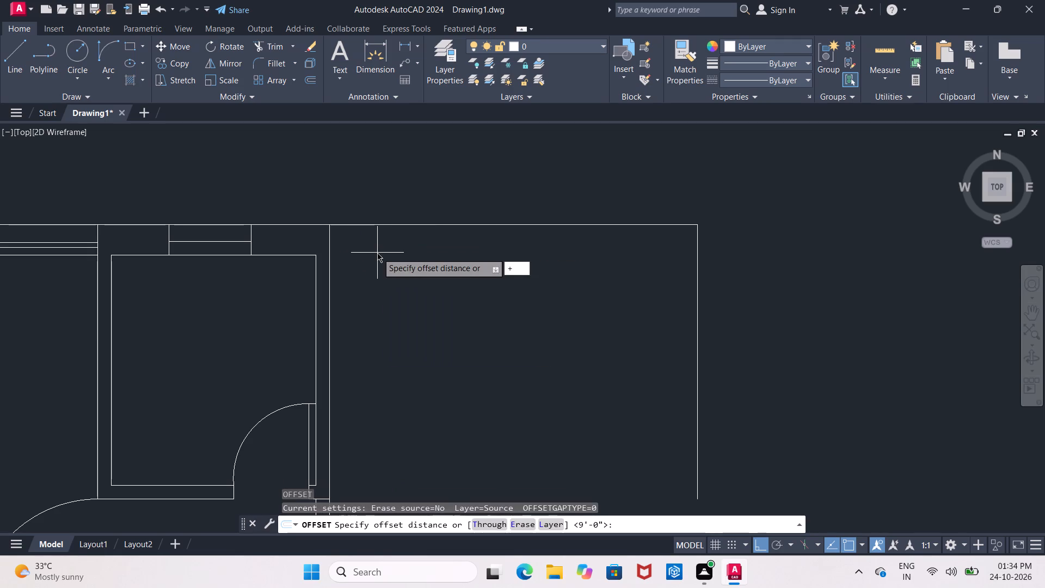
key(BackSpace)
key(8)
key(BackSpace)
text(9")
key(Return)
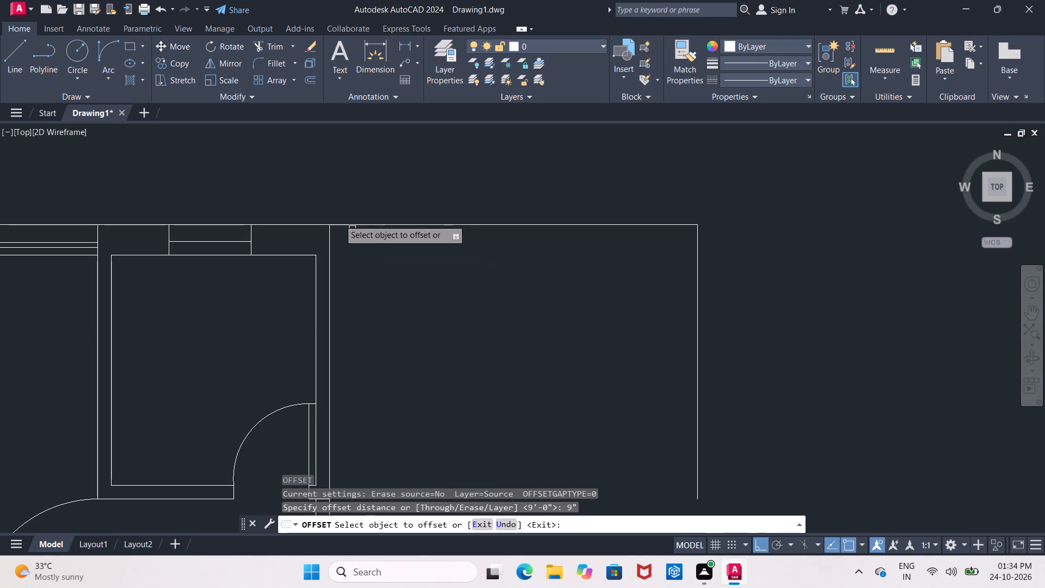
click(409, 227)
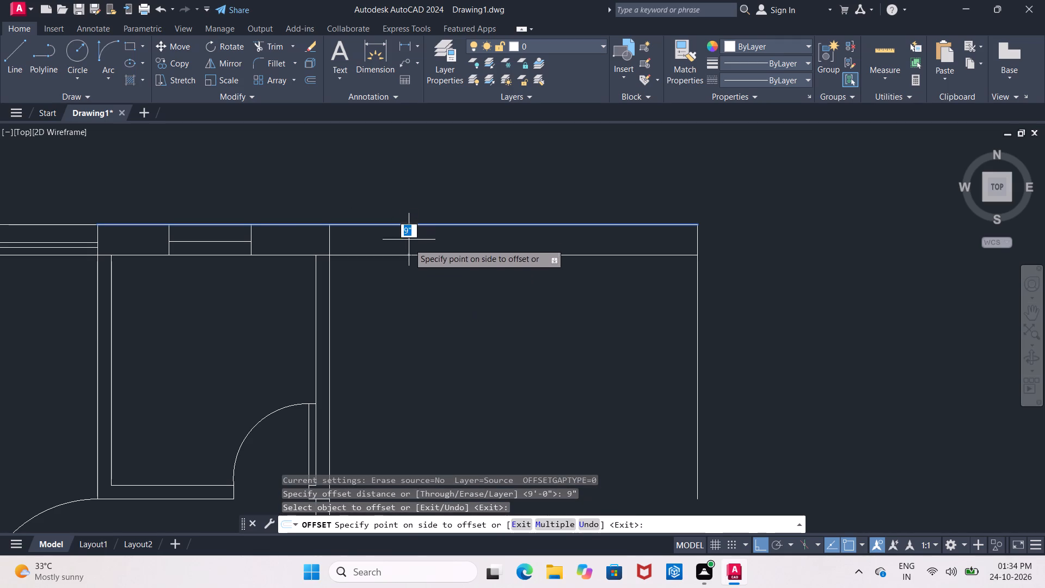
click(409, 287)
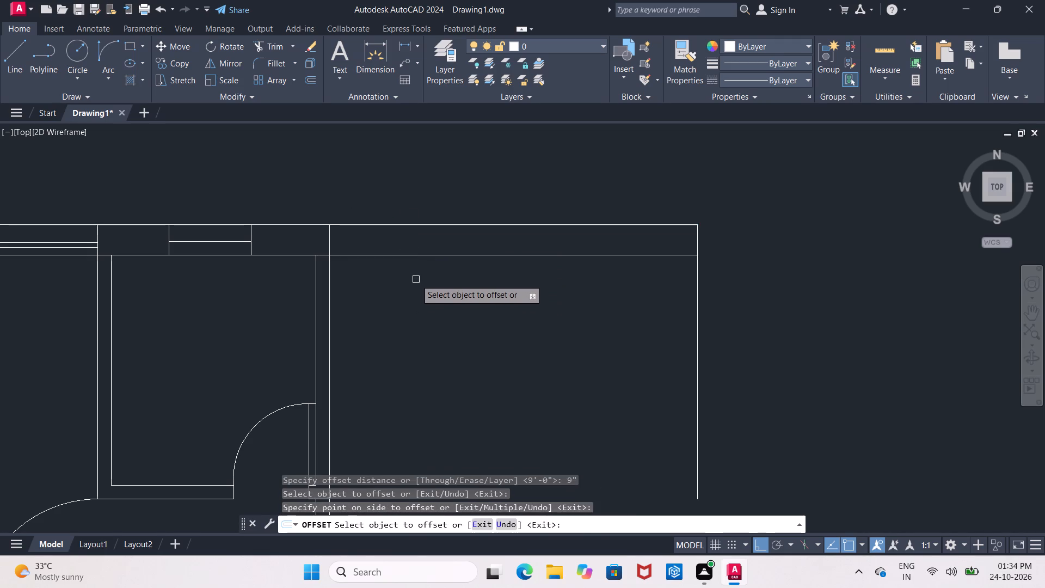
key(Return)
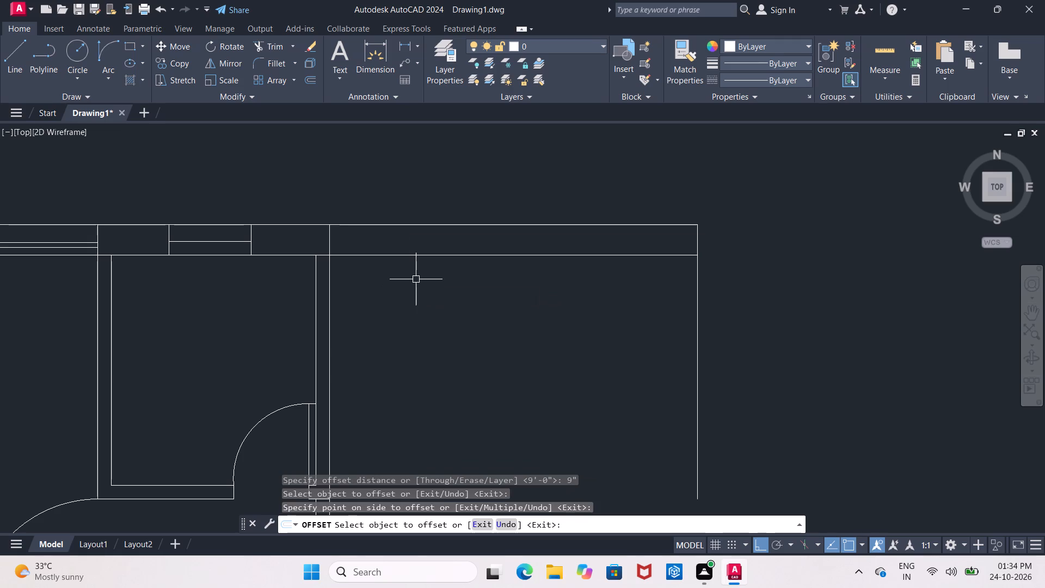
Offset the new inner line of the top wall 4" upward.
key(Return)
key(4)
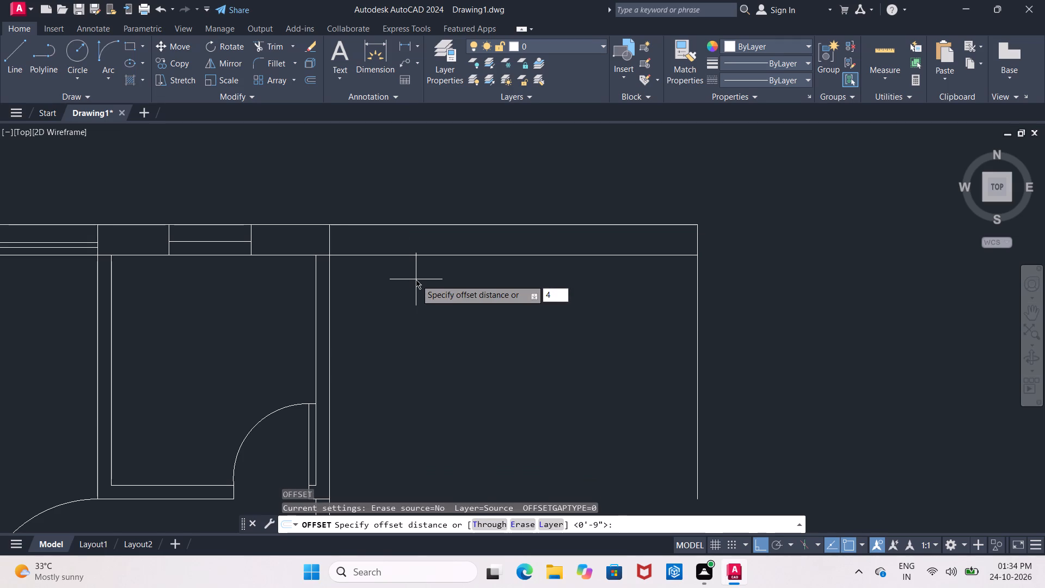
key(shift+quotedbl)
key(Return)
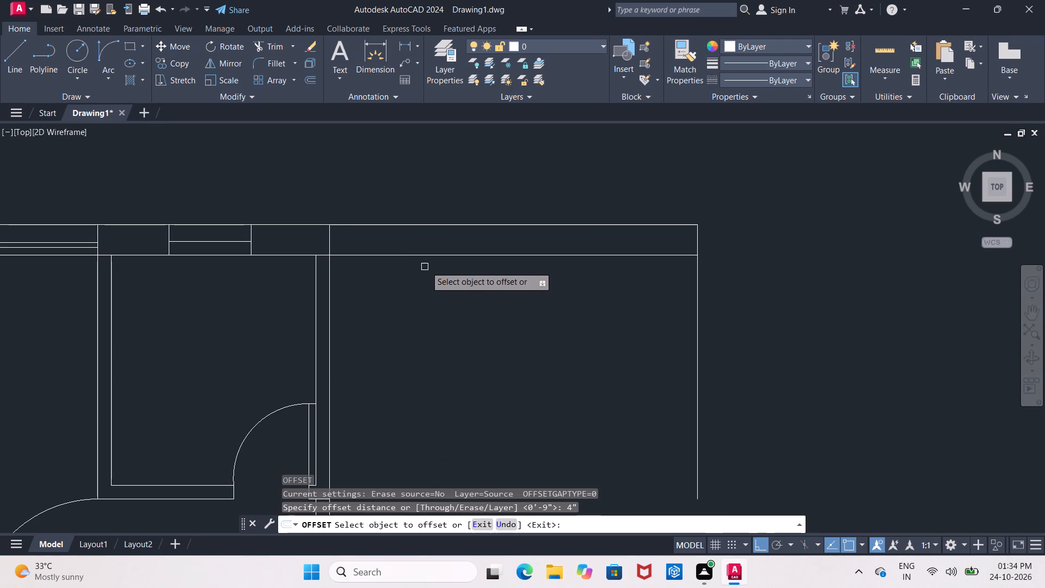
click(438, 256)
click(440, 237)
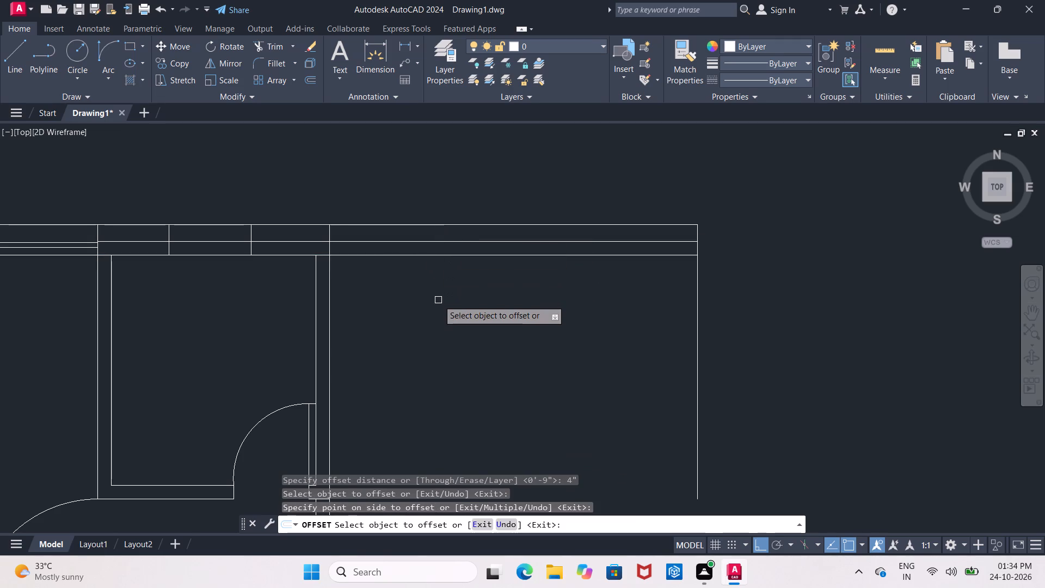
key(Escape)
Trim the 4" offset line on both sides of the small room's window, and the inner line across the room's two side walls.
text(tr)
key(space)
key(space)
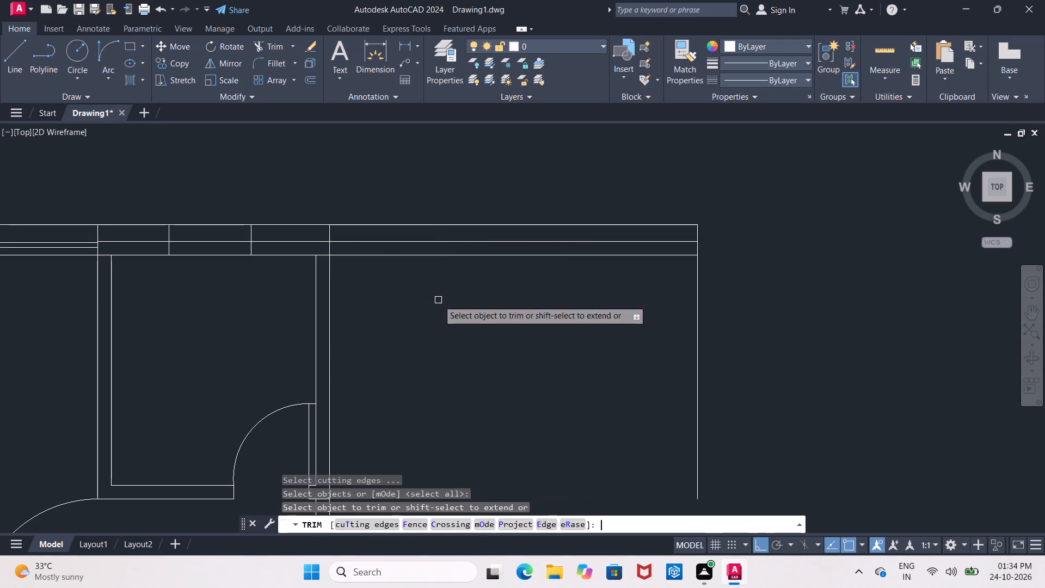
click(302, 240)
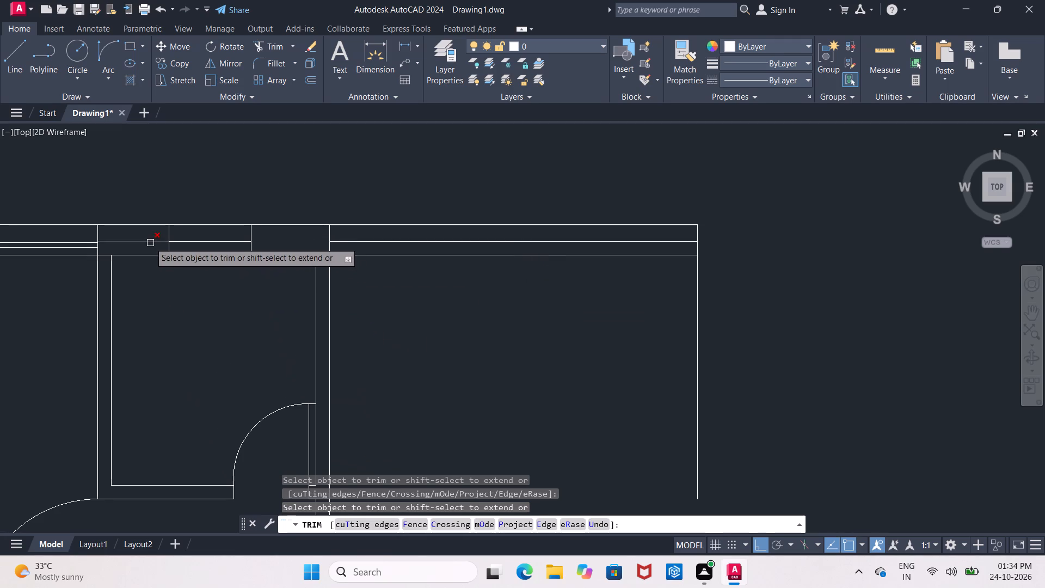
click(150, 242)
click(102, 255)
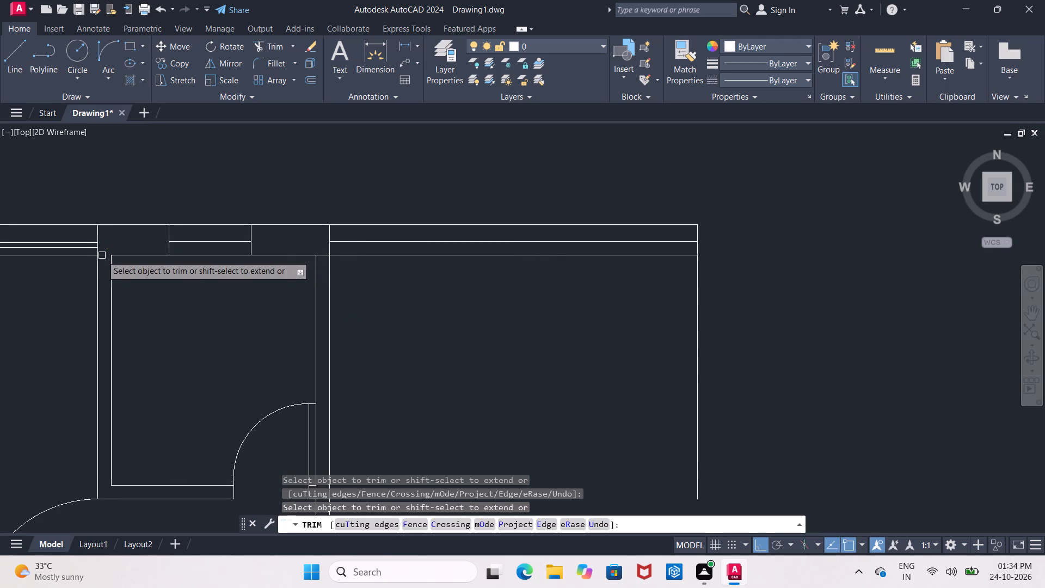
click(322, 255)
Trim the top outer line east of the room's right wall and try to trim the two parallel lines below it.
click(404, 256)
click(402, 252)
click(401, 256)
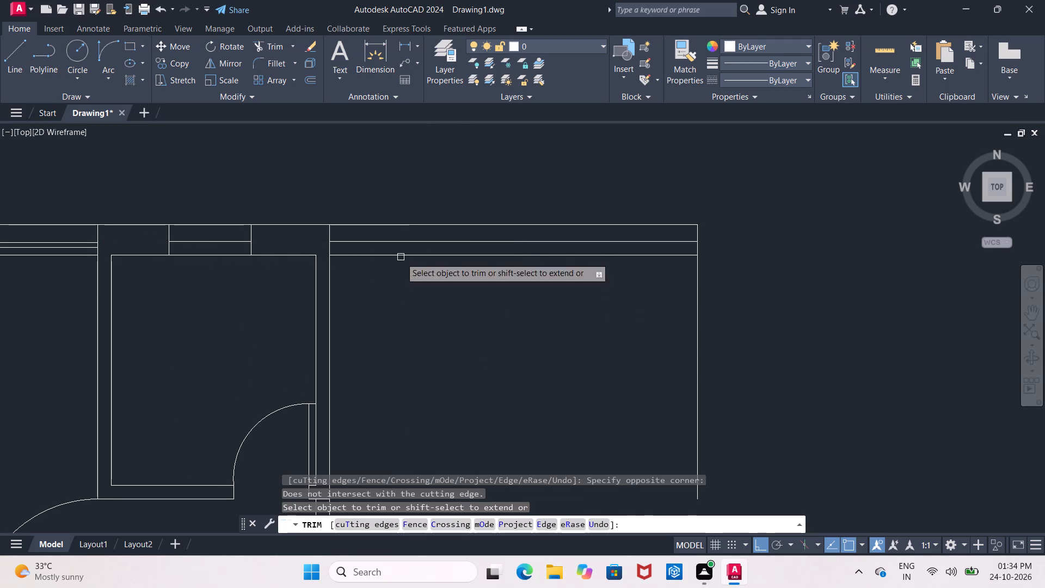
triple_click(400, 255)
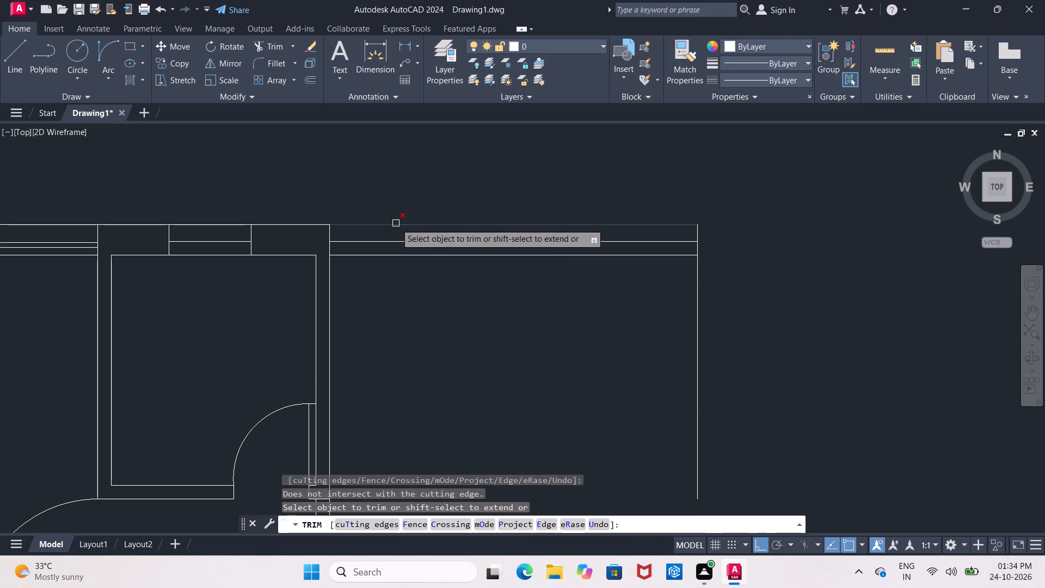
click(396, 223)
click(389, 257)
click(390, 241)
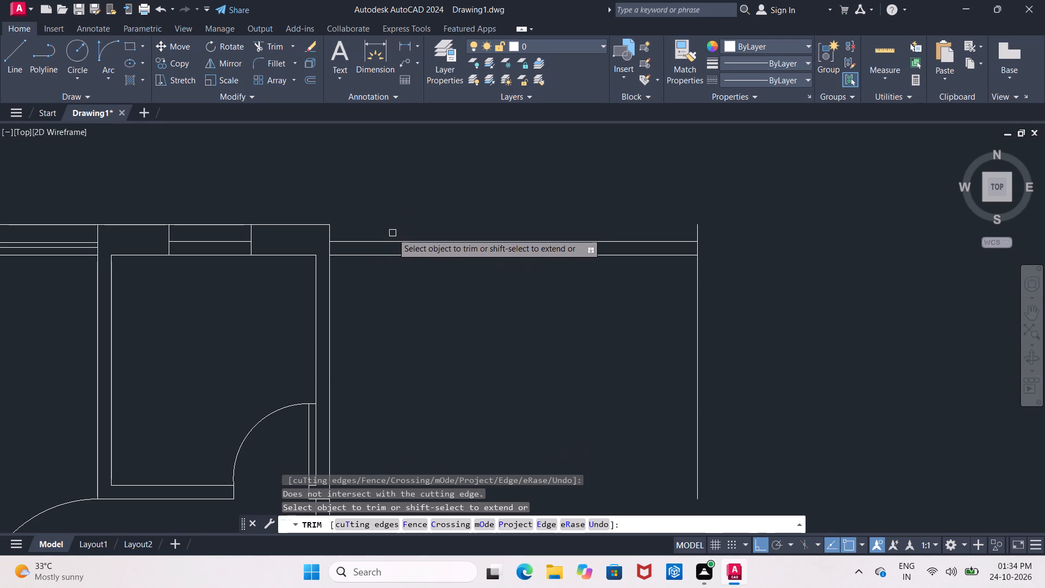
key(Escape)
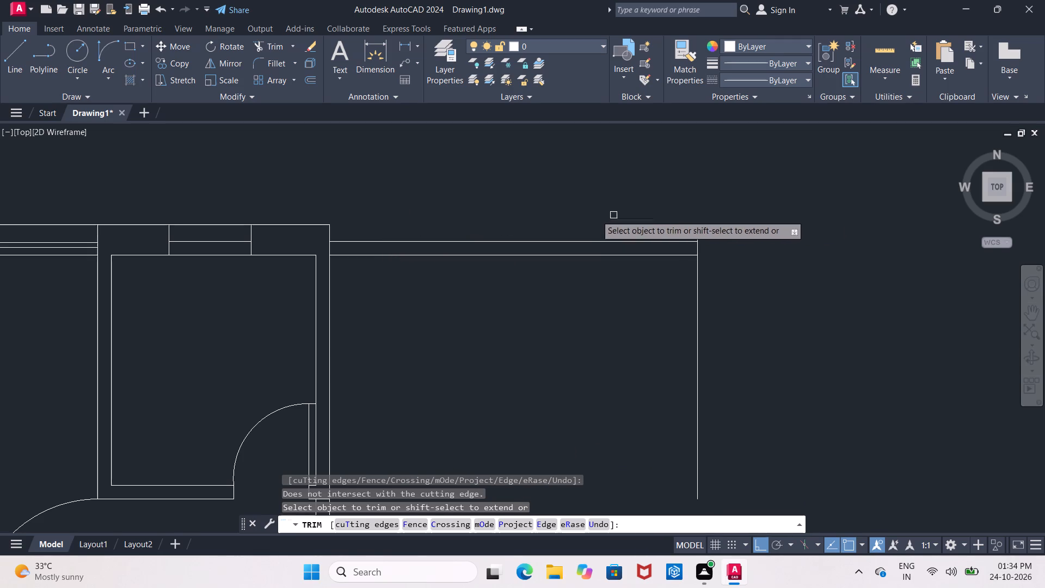
Draw a 9' horizontal line from the small room's upper-right outer corner to the top of the new vertical line.
click(28, 47)
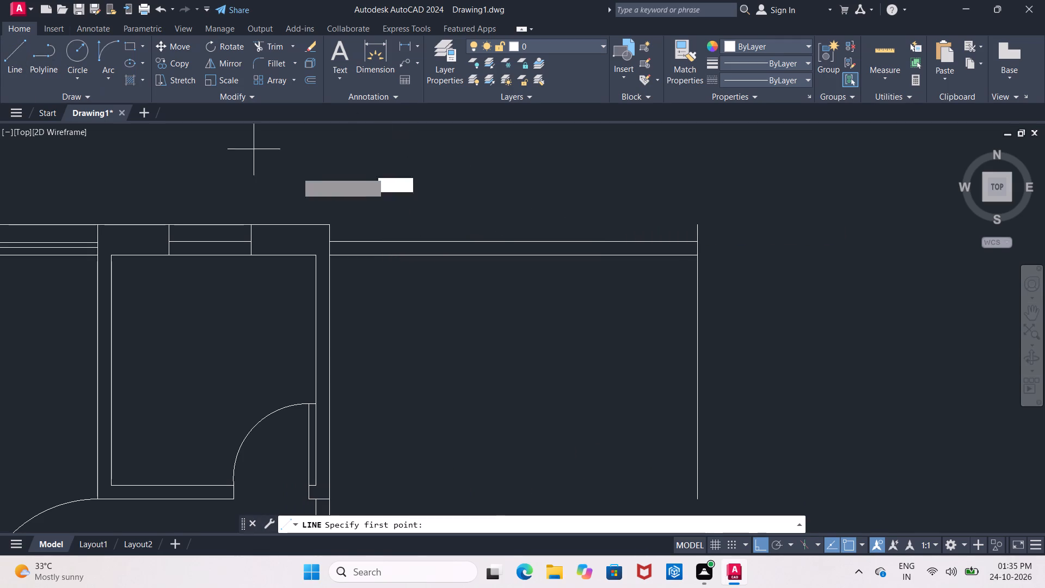
click(327, 223)
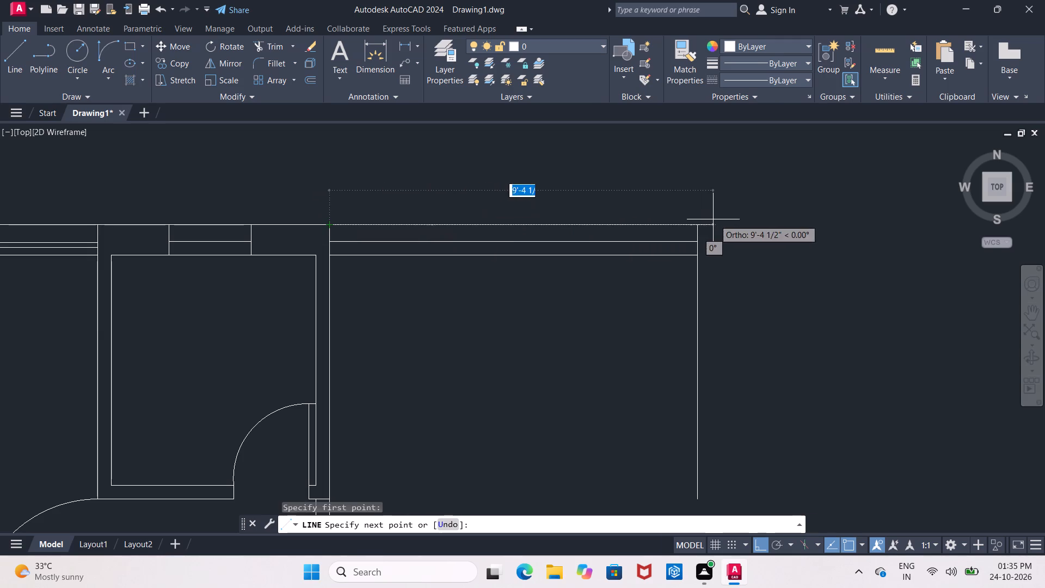
click(698, 222)
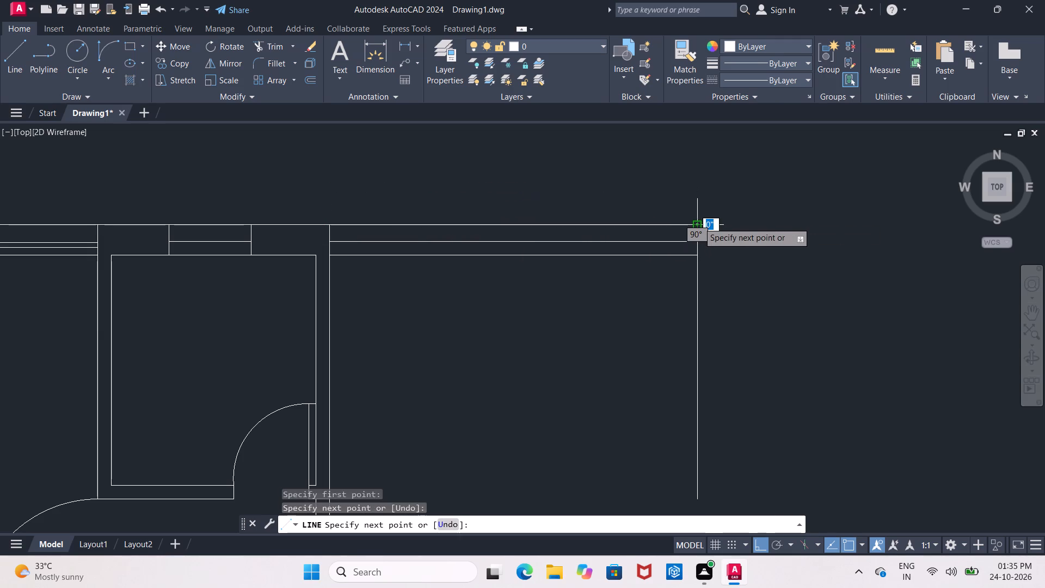
key(Escape)
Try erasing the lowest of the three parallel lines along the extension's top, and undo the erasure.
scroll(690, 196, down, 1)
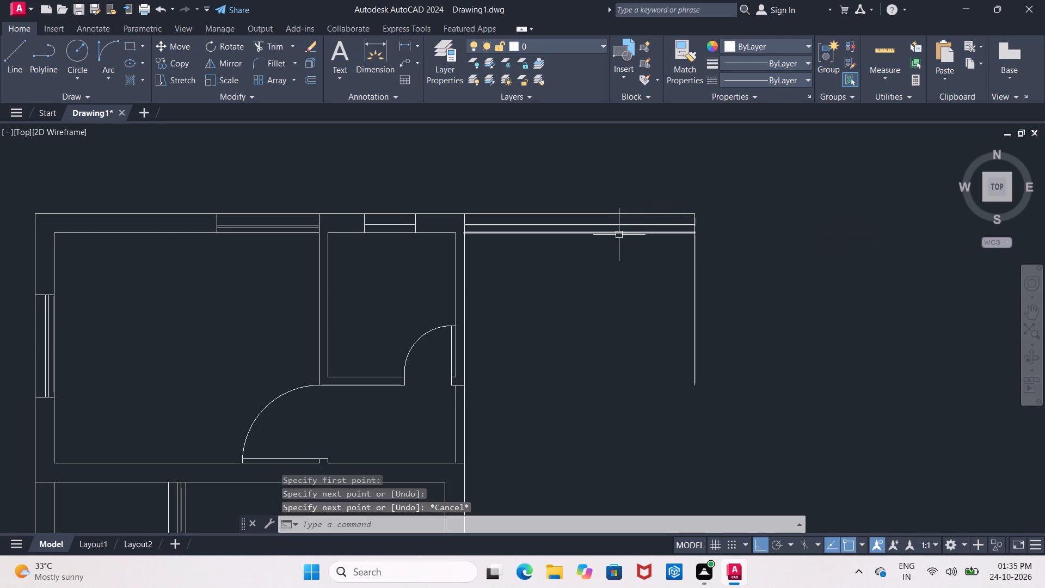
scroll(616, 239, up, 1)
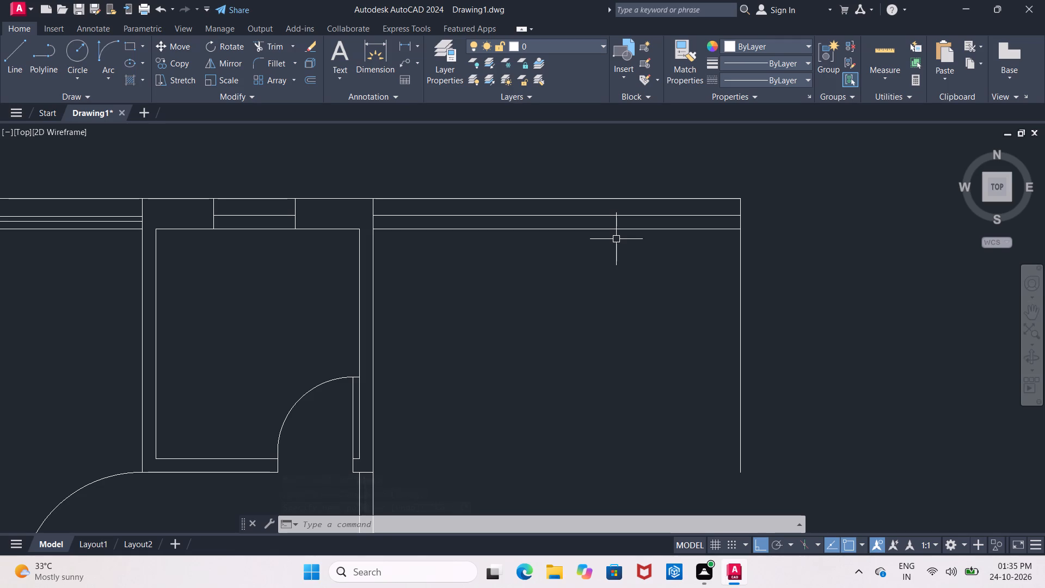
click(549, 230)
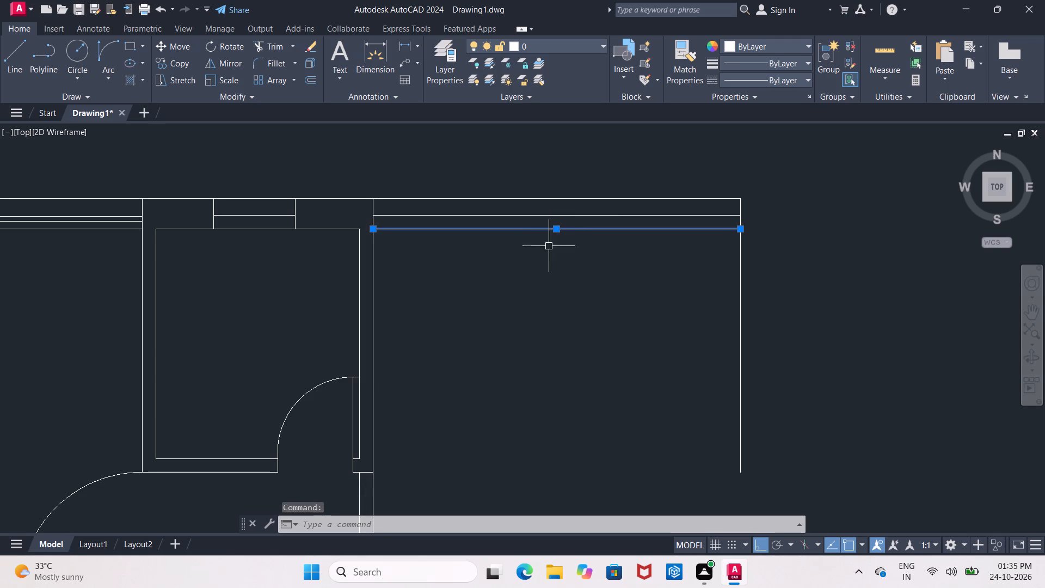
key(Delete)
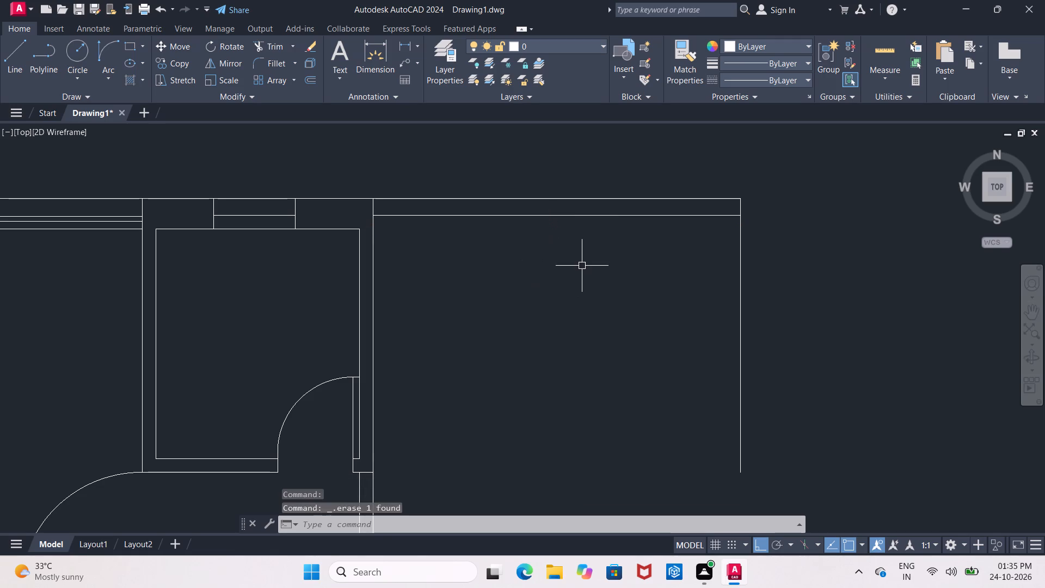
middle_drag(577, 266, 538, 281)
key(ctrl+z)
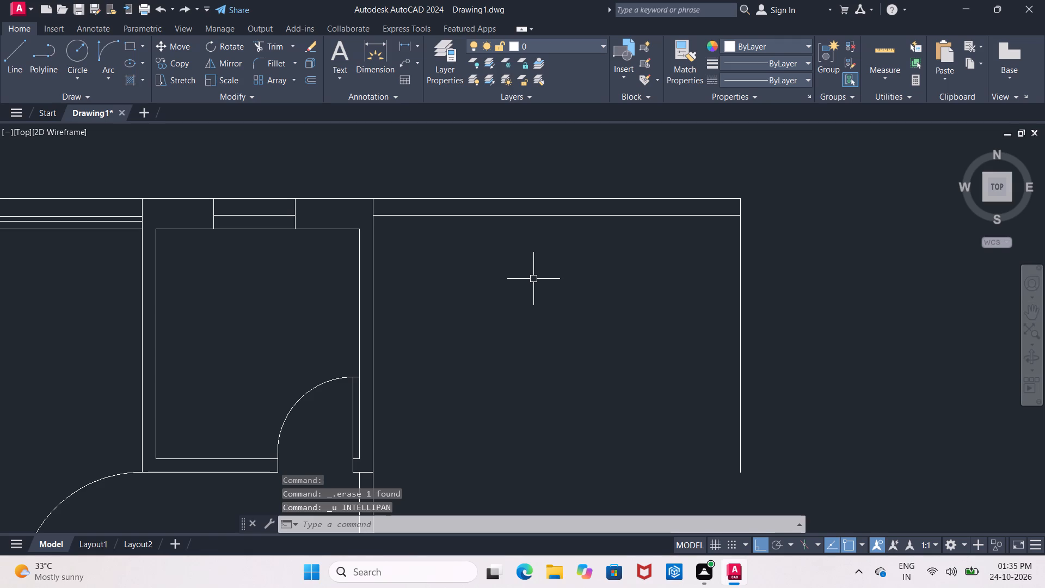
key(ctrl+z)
Offset the lowest of the extension's three top lines 3'6" downward.
key(o)
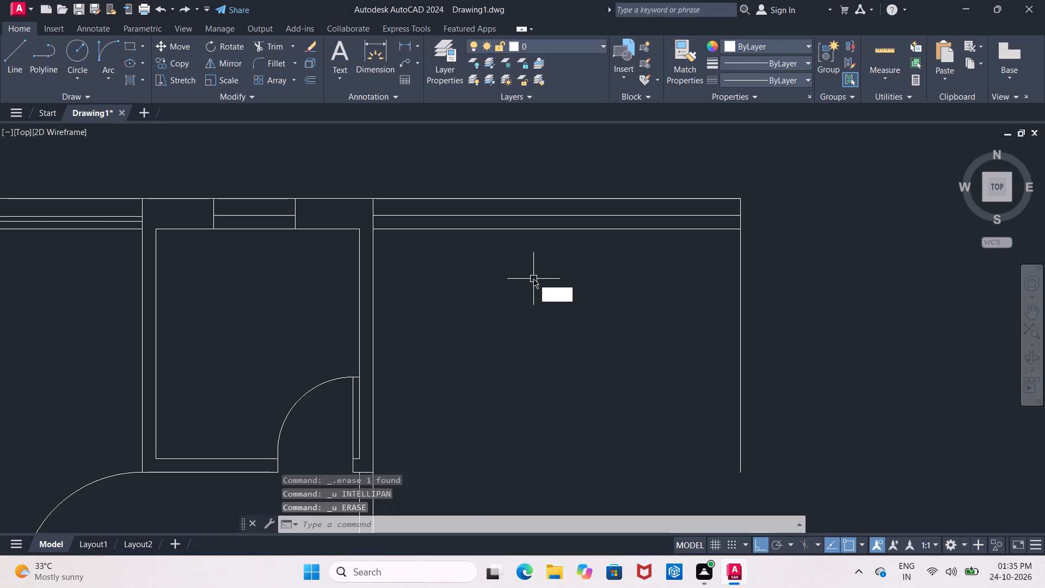
key(Return)
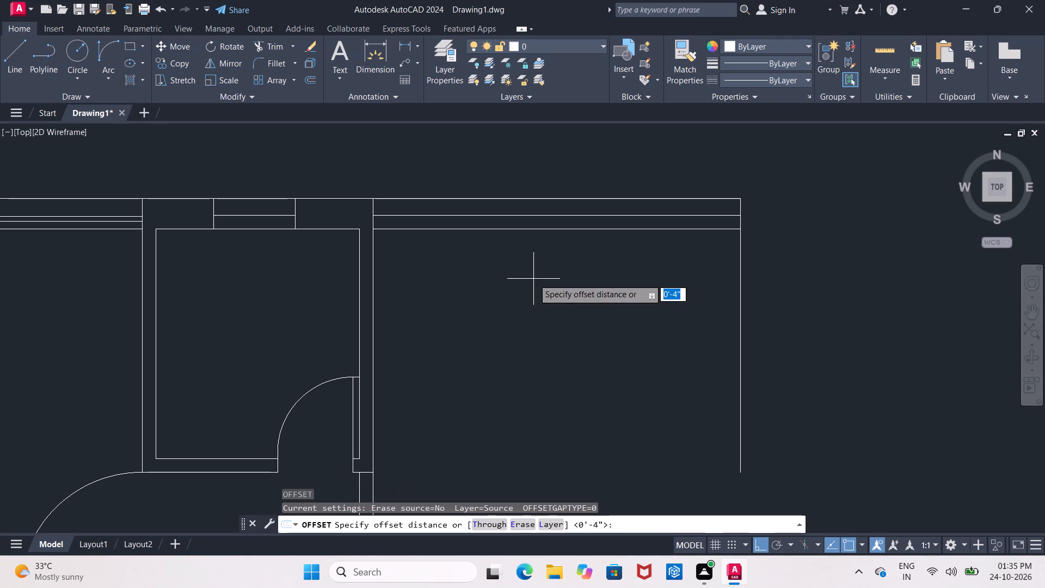
text(3'6")
key(Return)
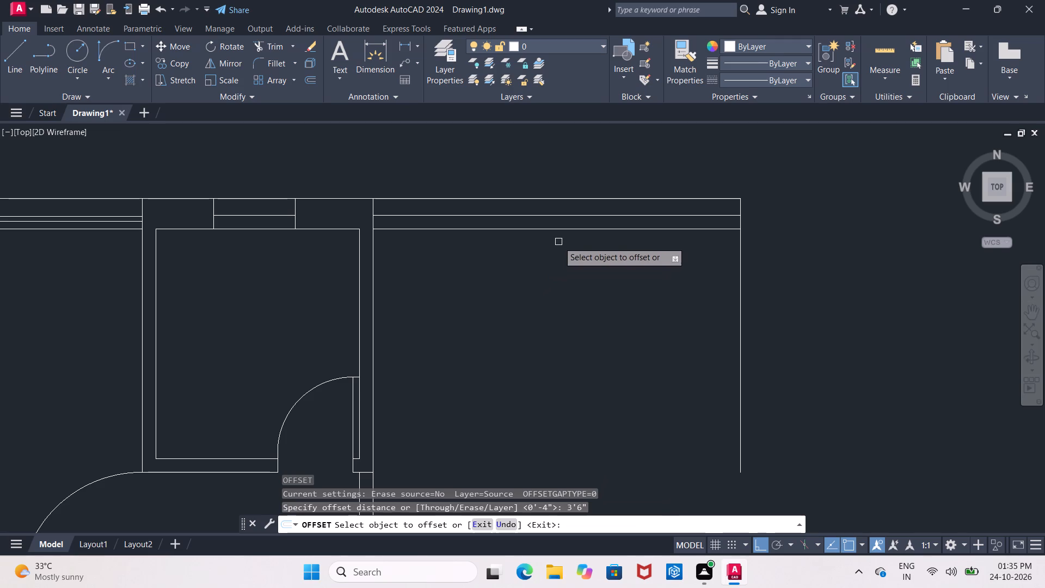
click(565, 227)
click(565, 279)
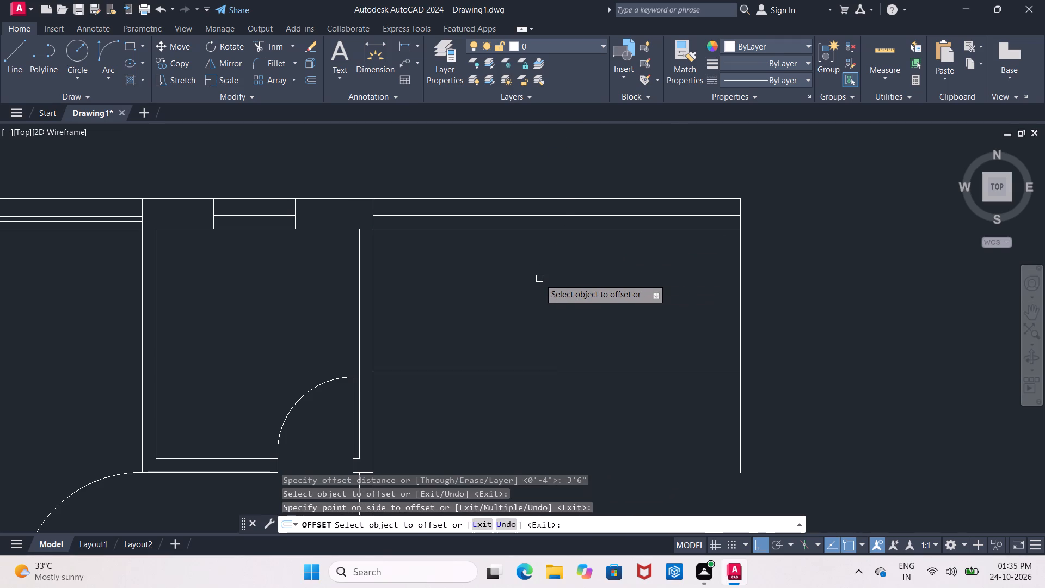
key(Return)
Offset the new horizontal line in the extension 9" to both sides, above and below it.
key(Return)
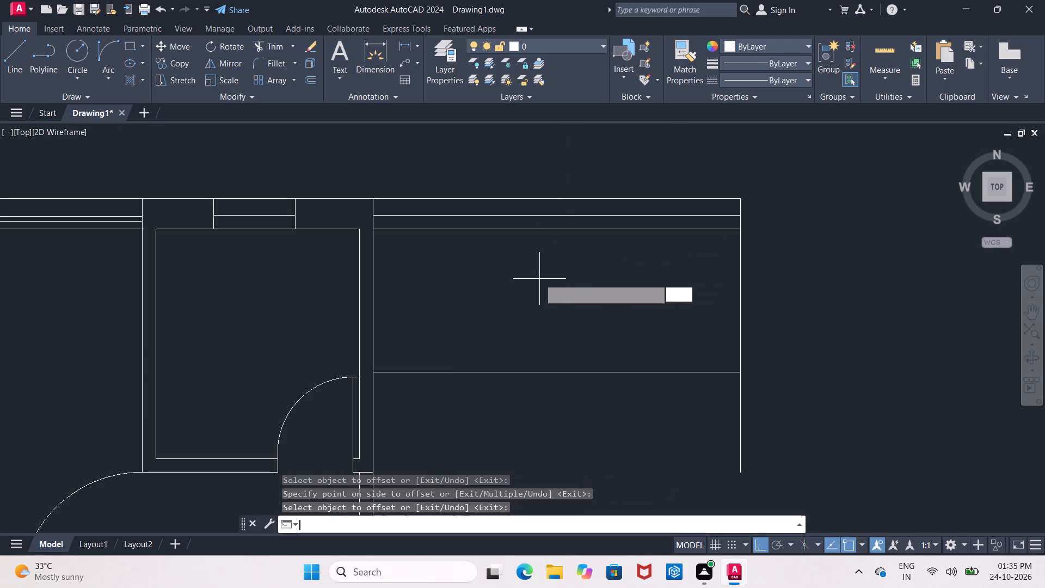
text(9")
key(Return)
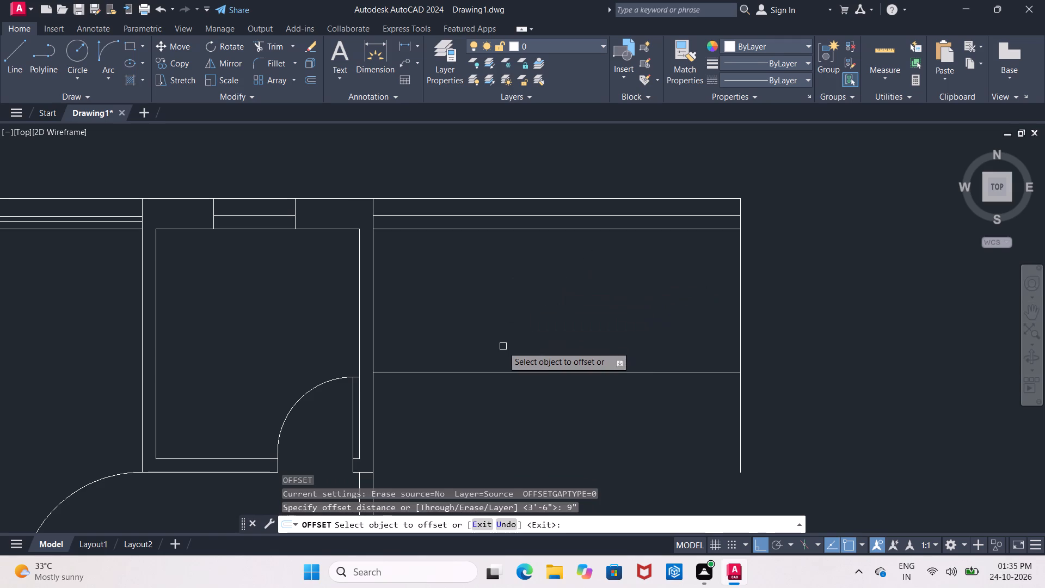
click(492, 372)
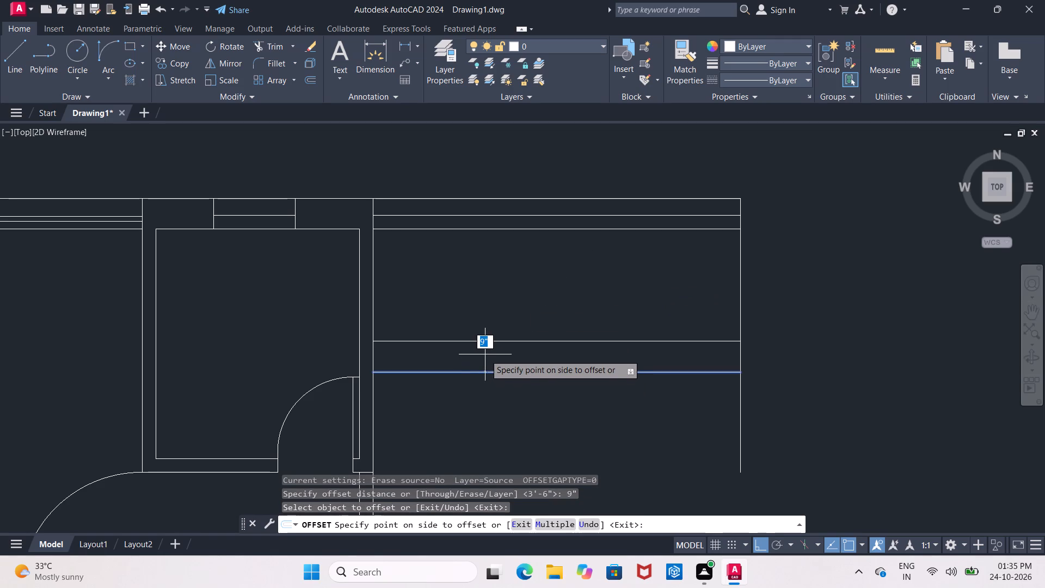
click(485, 354)
scroll(485, 354, down, 2)
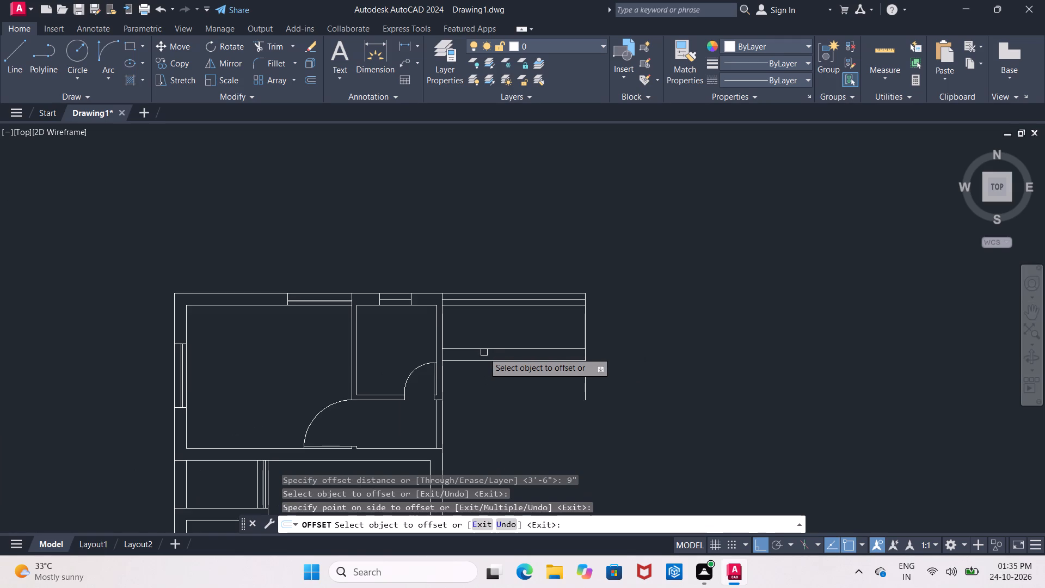
scroll(484, 352, down, 1)
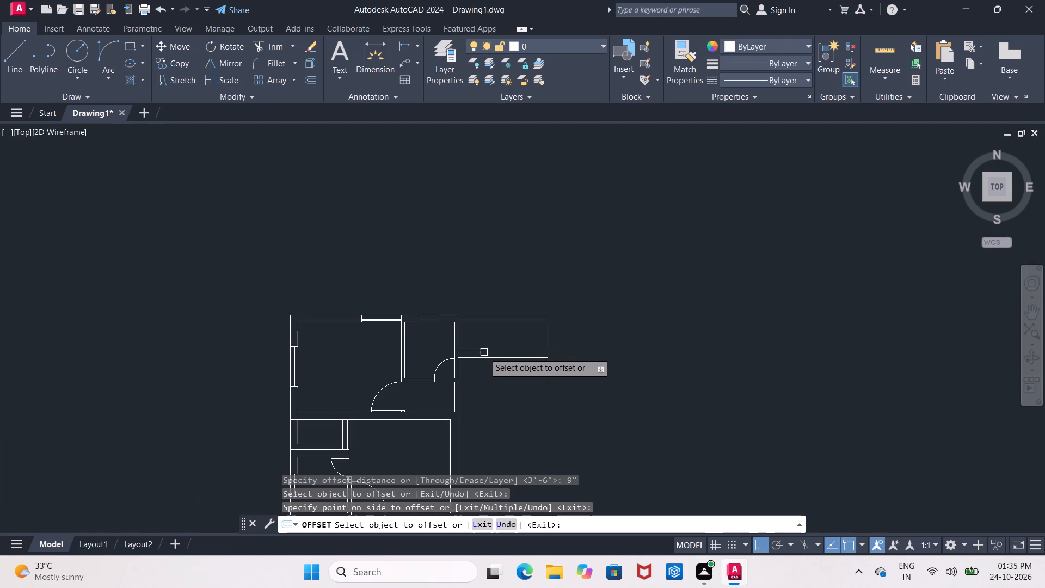
scroll(484, 352, up, 1)
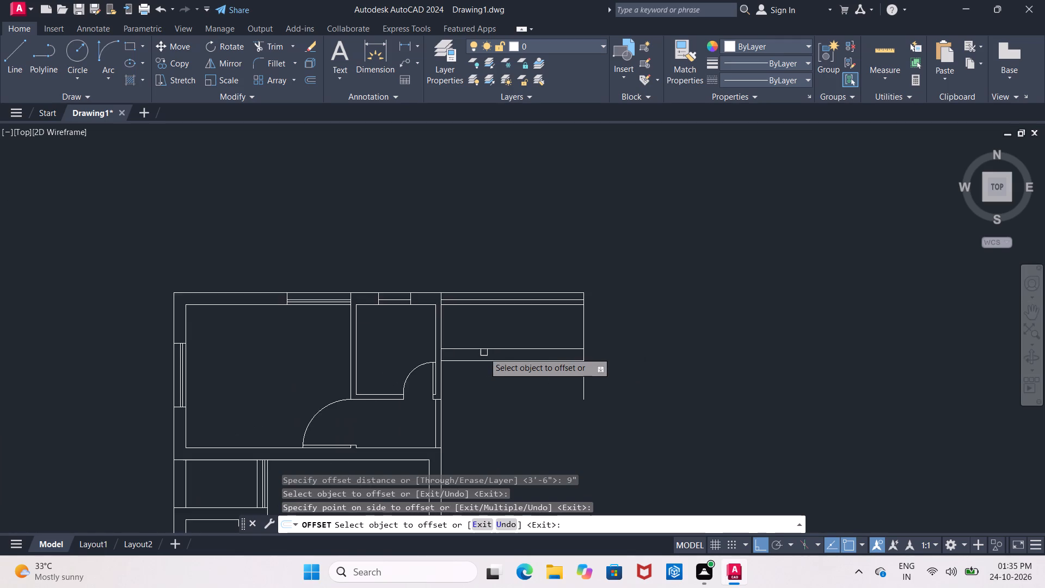
scroll(484, 352, up, 1)
scroll(484, 352, down, 6)
scroll(482, 365, up, 1)
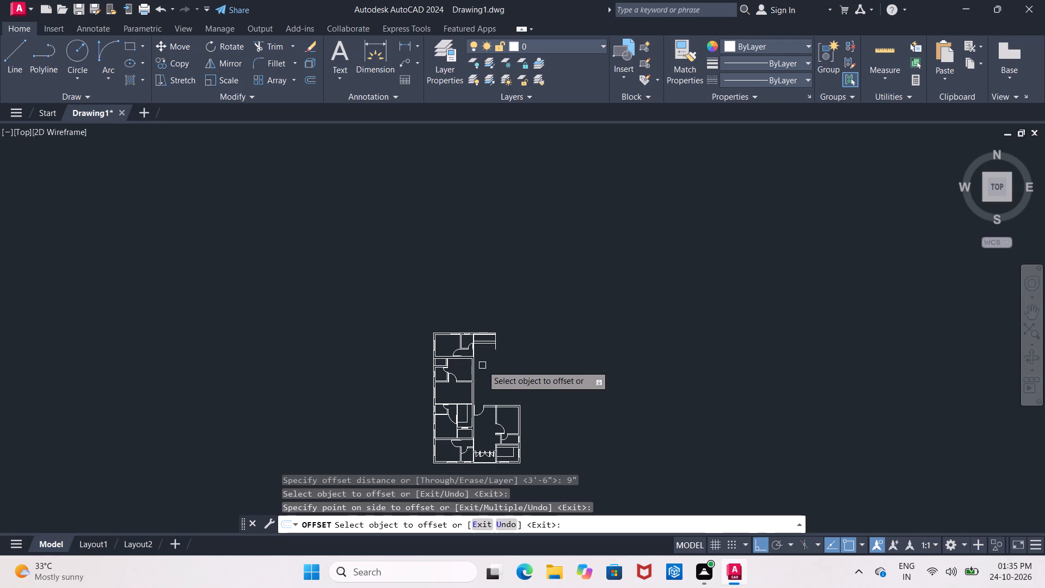
scroll(483, 352, up, 3)
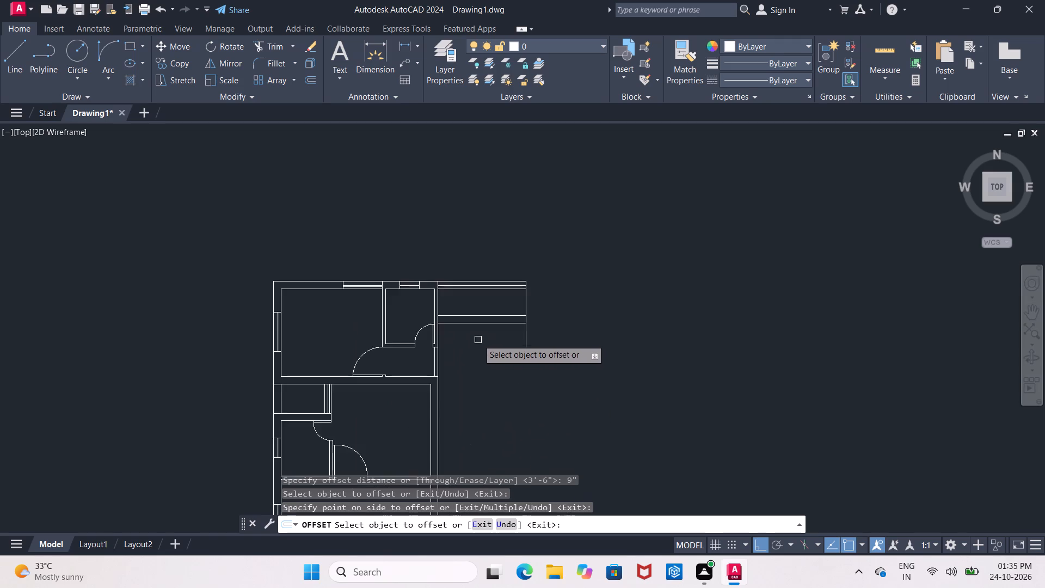
scroll(478, 339, up, 2)
click(478, 298)
click(478, 326)
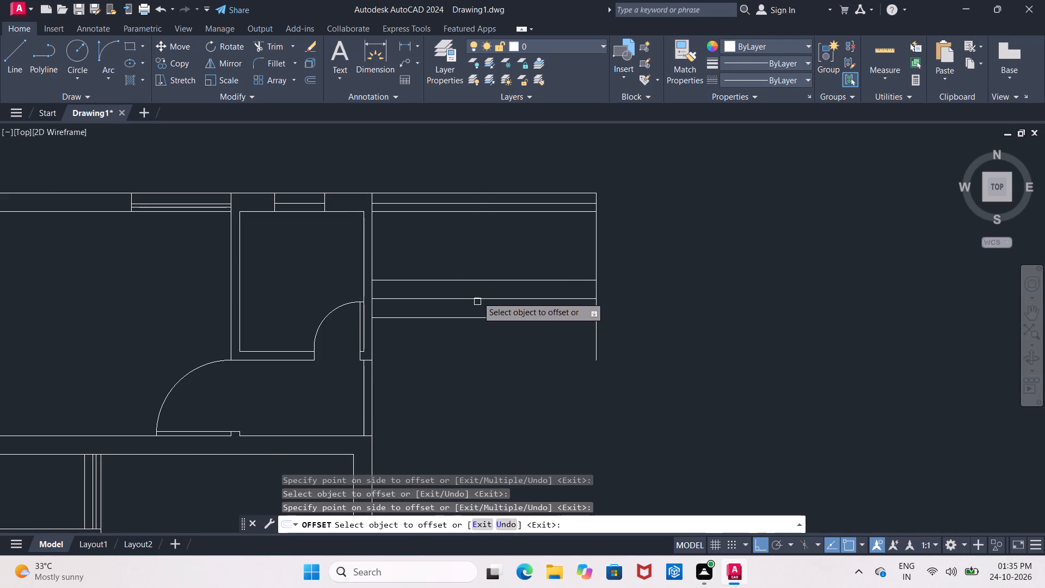
key(Escape)
Erase the 9" offset line above the extension's 3'6" offset line.
click(477, 279)
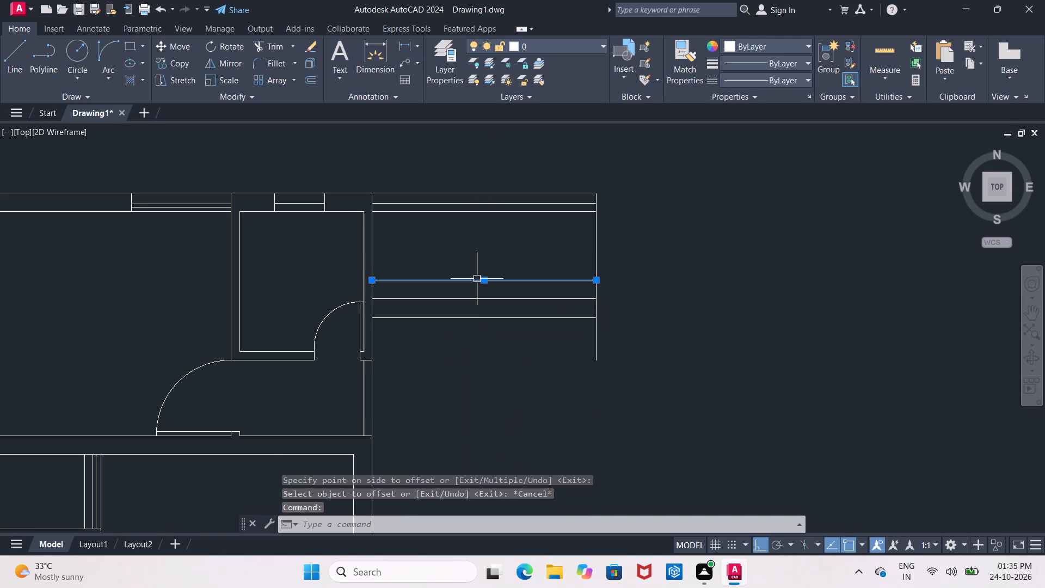
key(Delete)
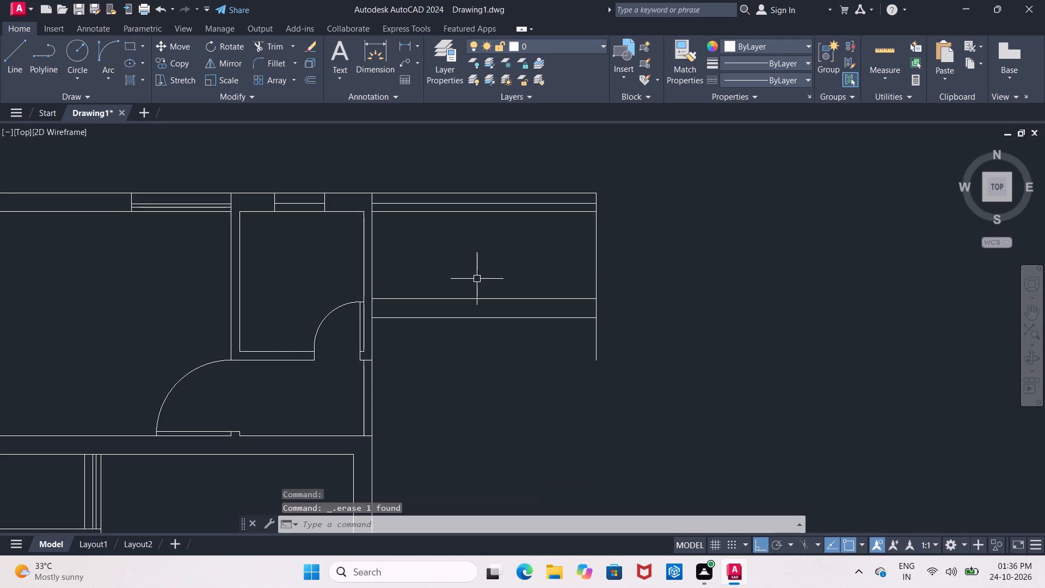
Offset the extension's west and east vertical boundary lines 9" inward.
key(o)
key(Return)
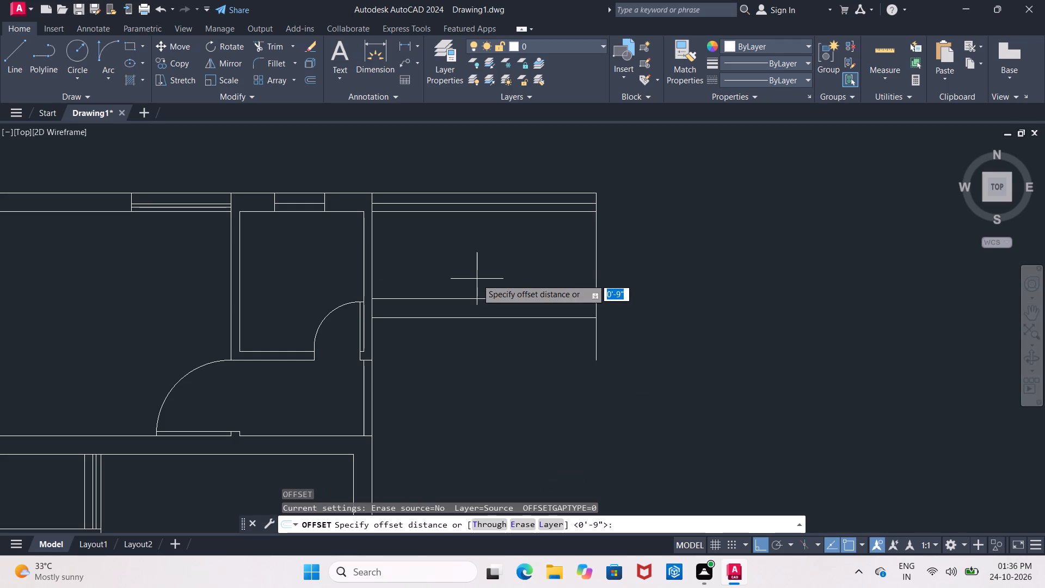
text(9")
key(Return)
click(371, 283)
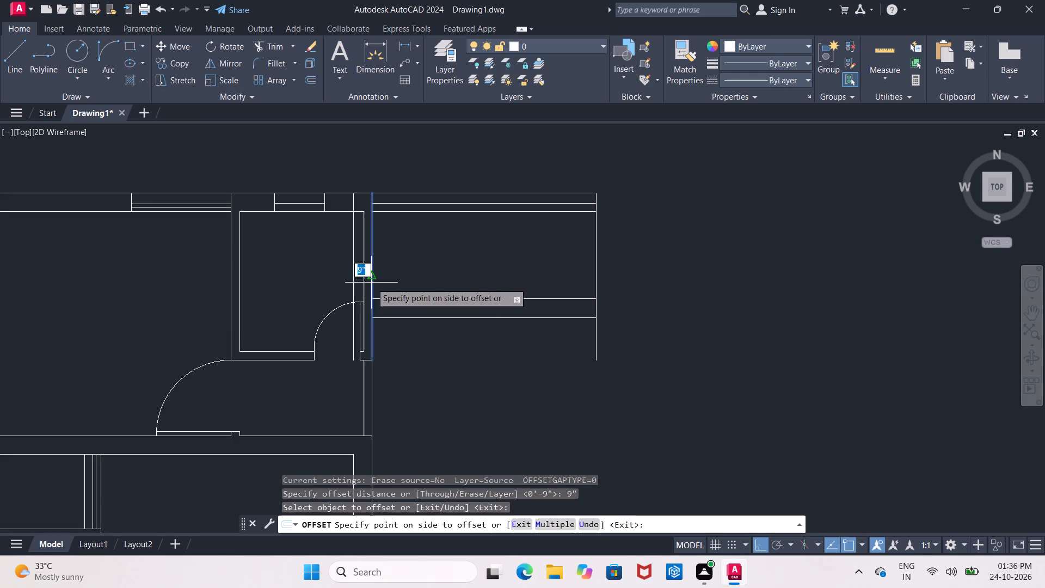
click(405, 286)
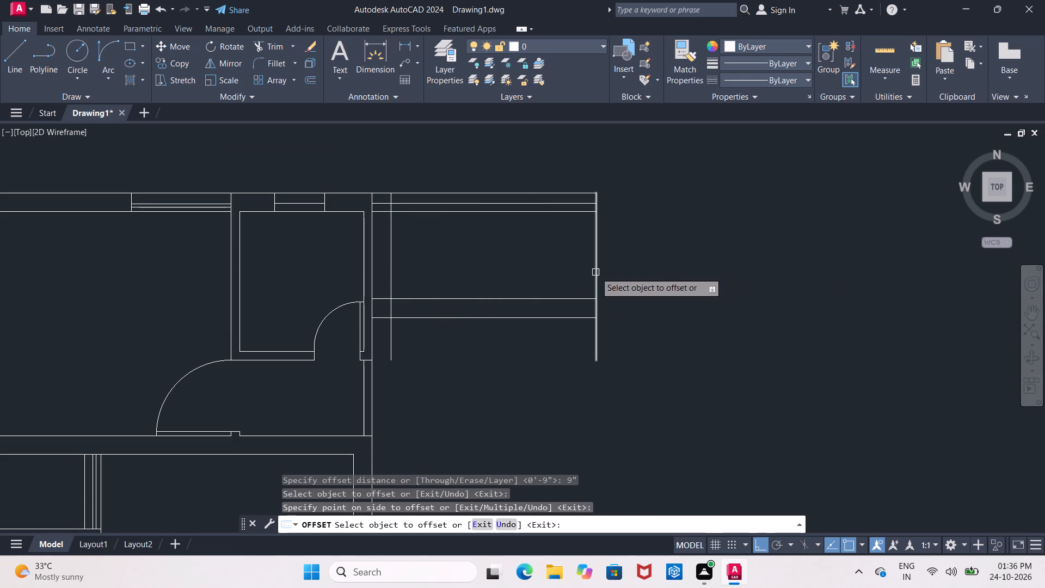
click(595, 272)
click(534, 275)
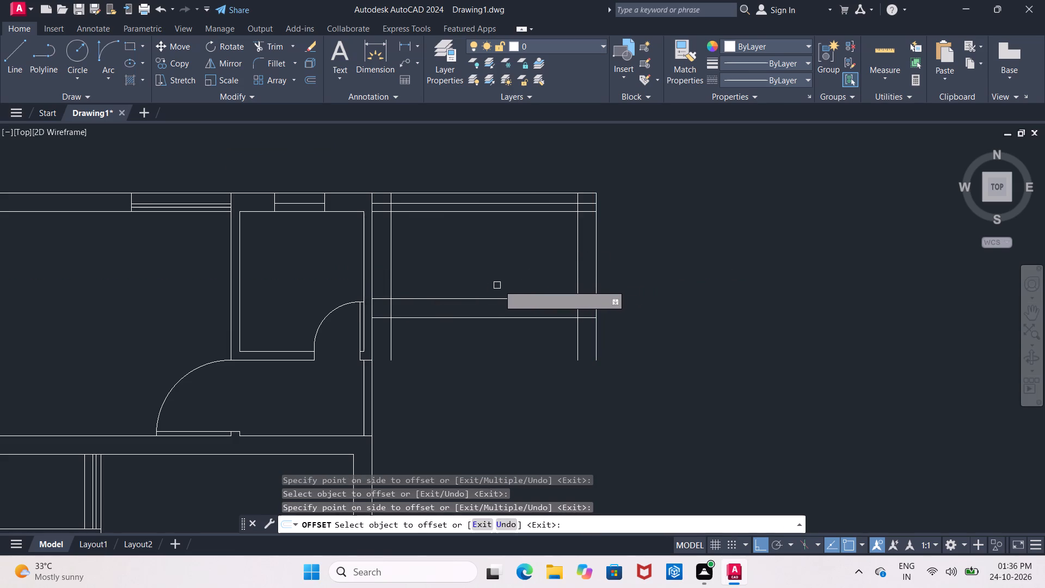
key(Escape)
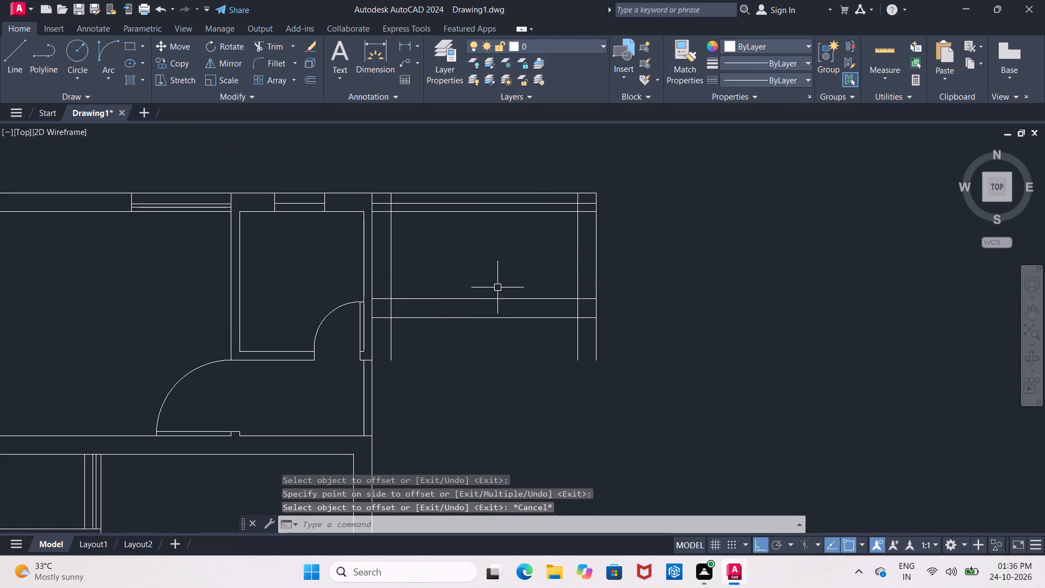
Trim the extension's lowest horizontal line between the two inner verticals, and both inner verticals where they run below it.
text(tr)
key(space)
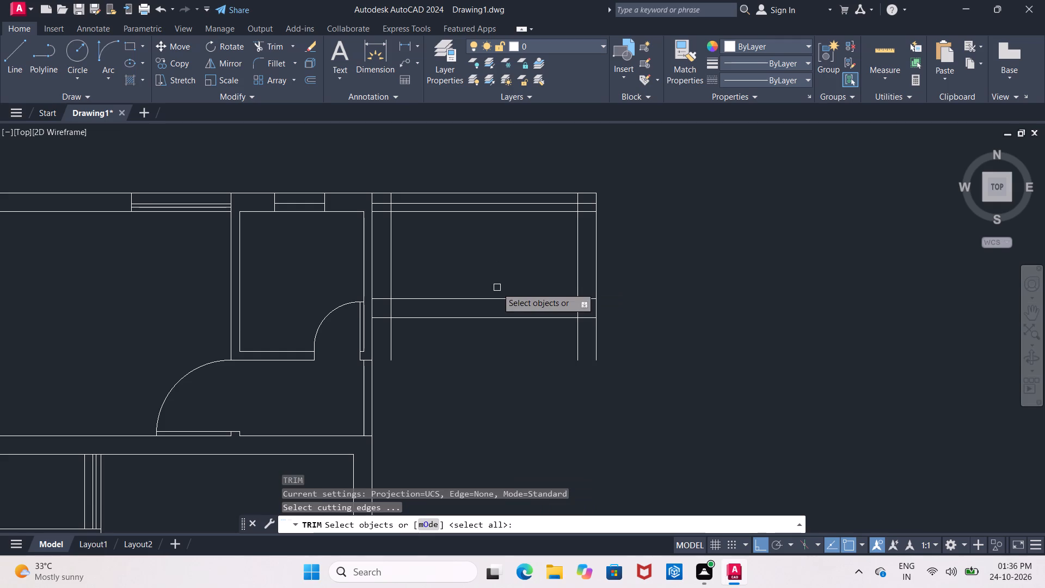
key(space)
click(493, 317)
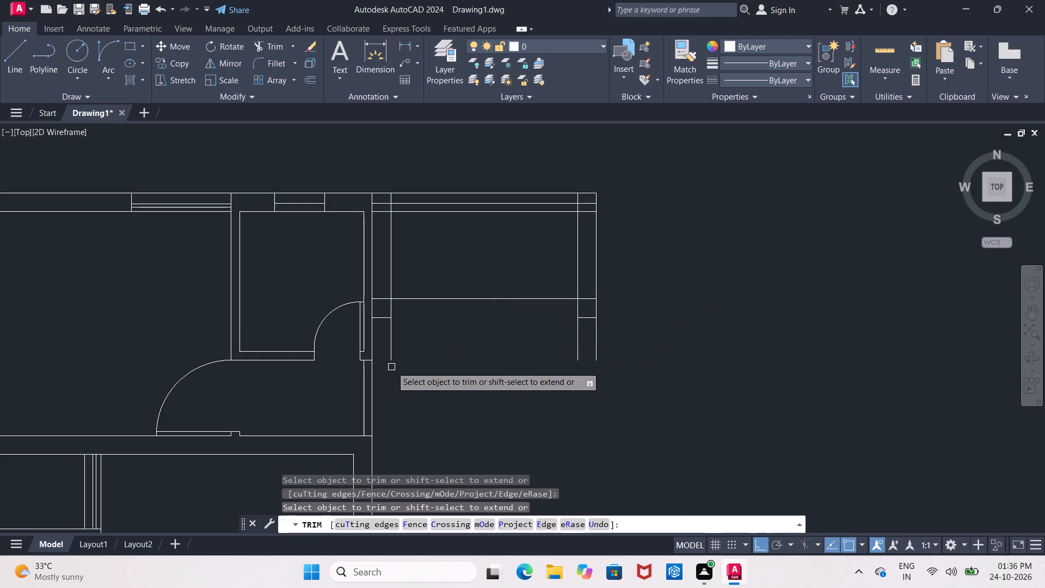
click(392, 356)
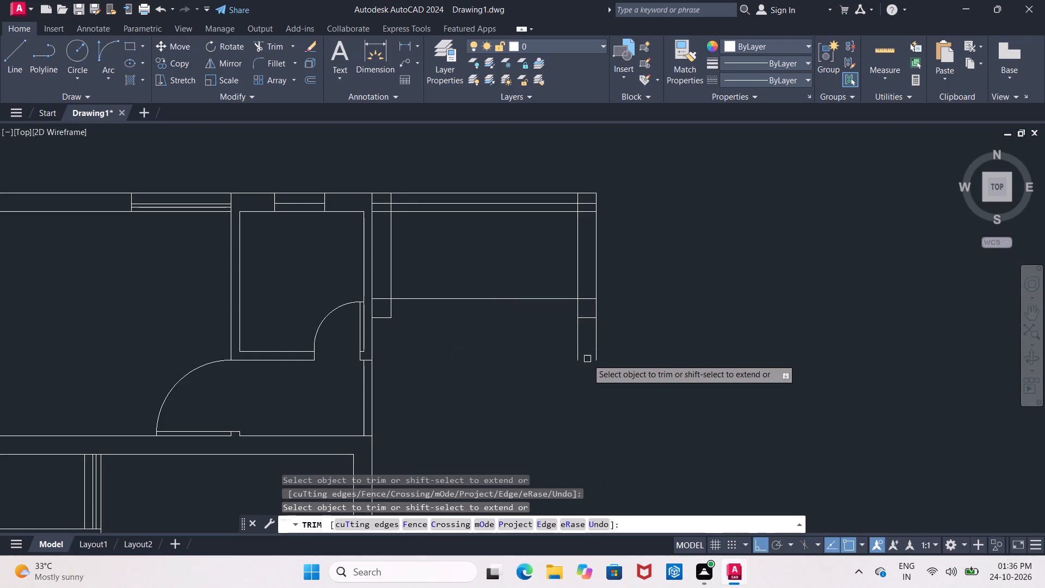
click(575, 347)
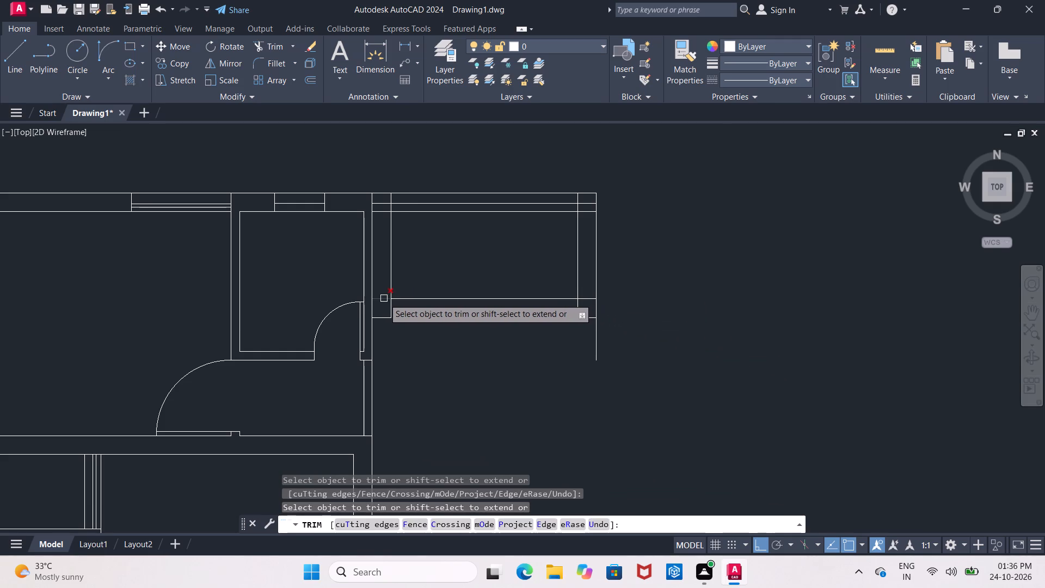
Trim the extension's west boundary between the two lower horizontal lines, and the upper one's east end beyond the inner vertical.
scroll(382, 302, up, 2)
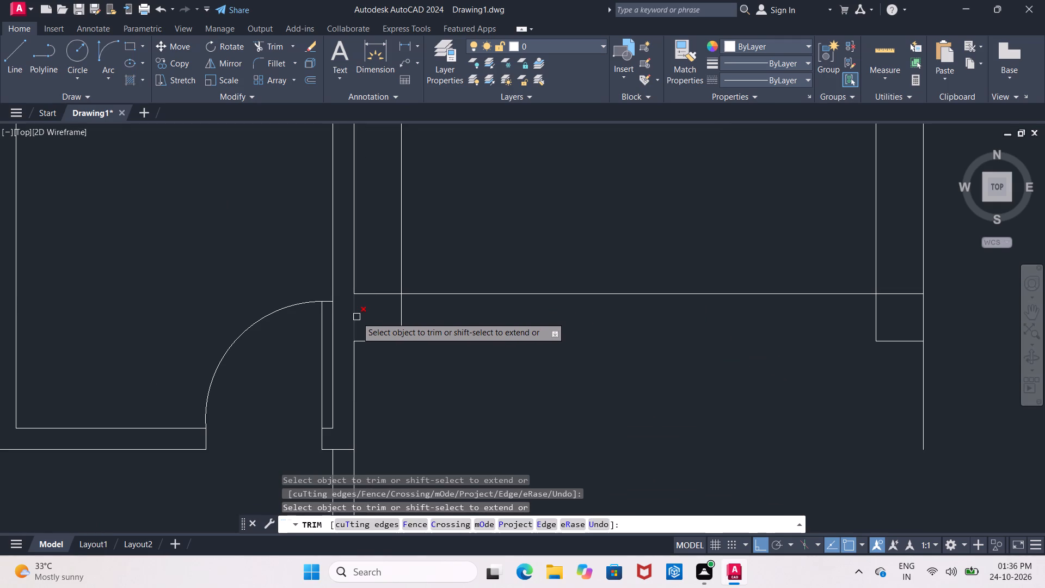
click(356, 317)
scroll(559, 360, down, 2)
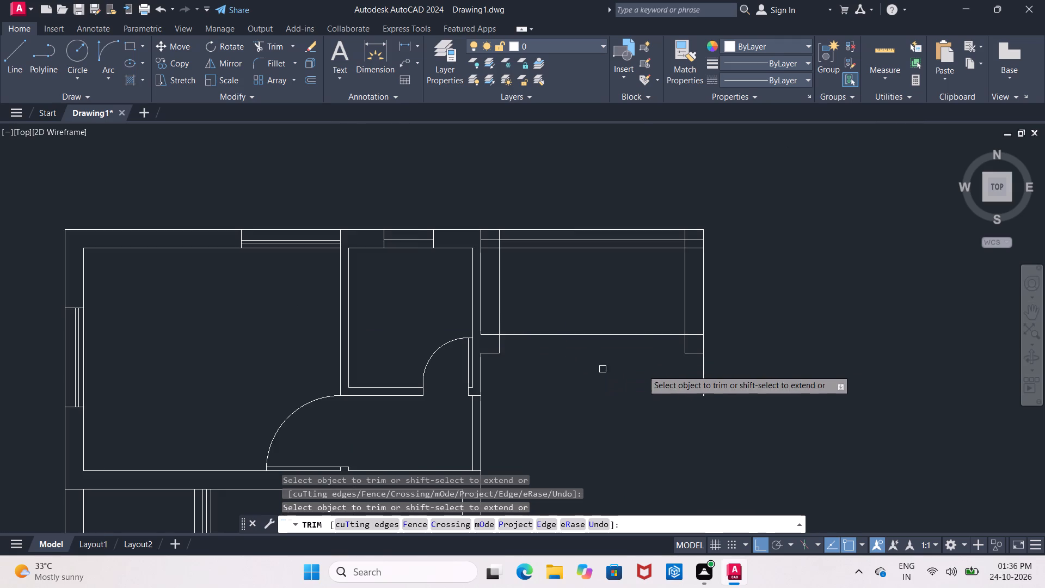
scroll(709, 365, up, 2)
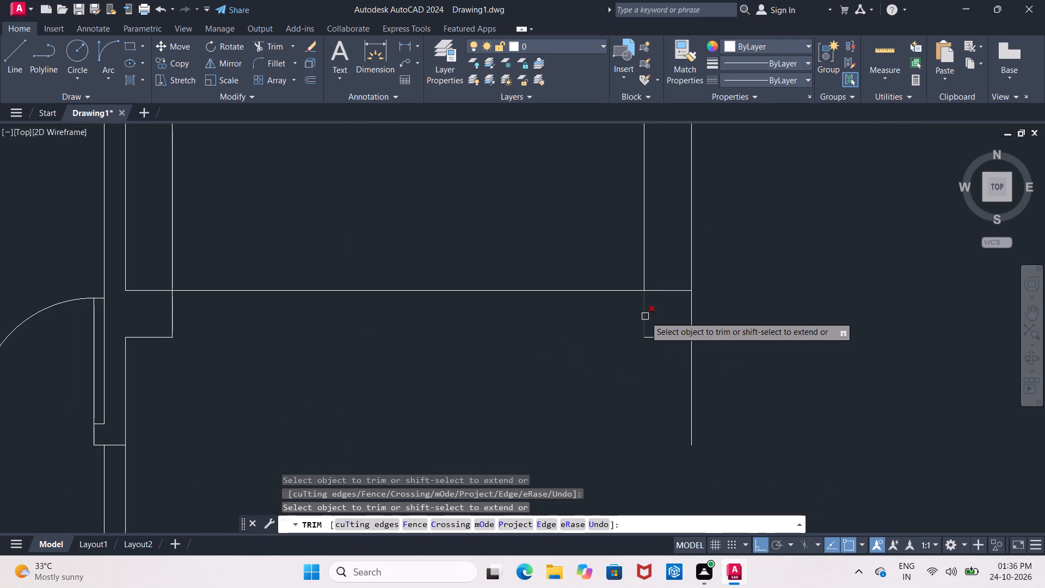
click(667, 289)
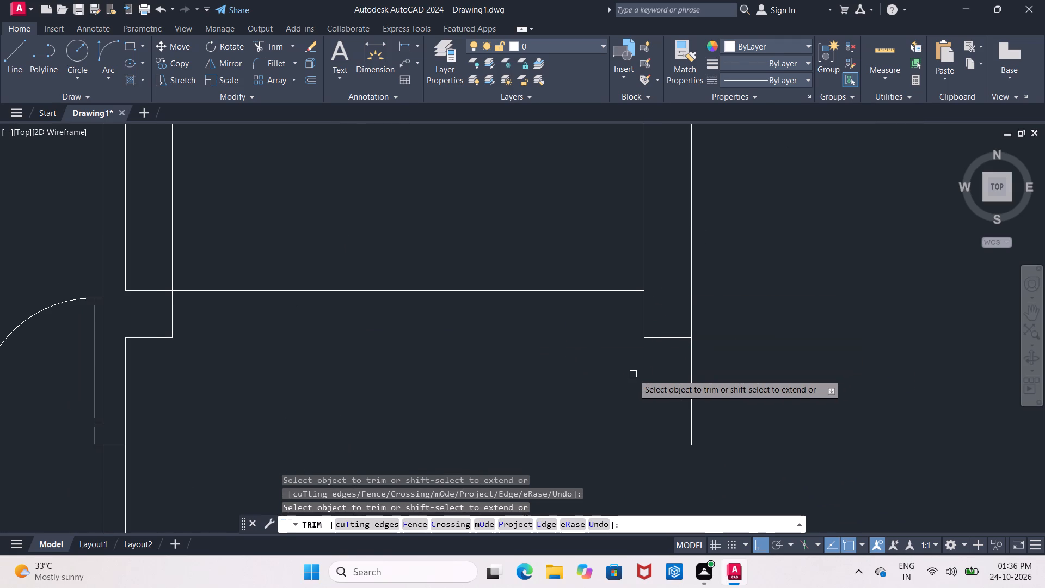
scroll(635, 374, down, 1)
middle_drag(631, 367, 617, 313)
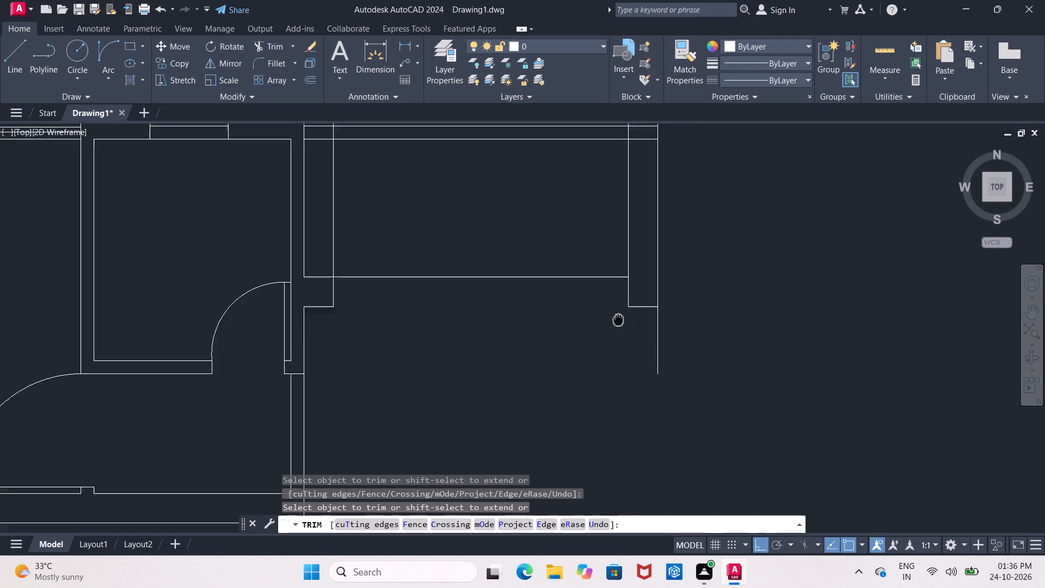
middle_drag(617, 313, 617, 311)
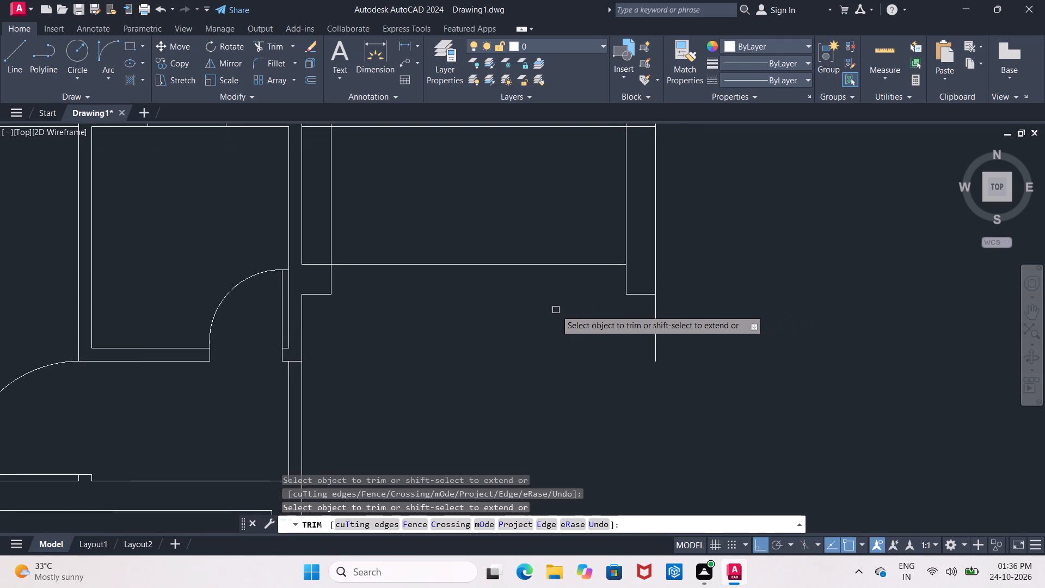
key(Escape)
Trim both inner verticals of the extension between its top wall and the lower wall's upper line.
scroll(554, 311, down, 2)
middle_drag(554, 311, 552, 305)
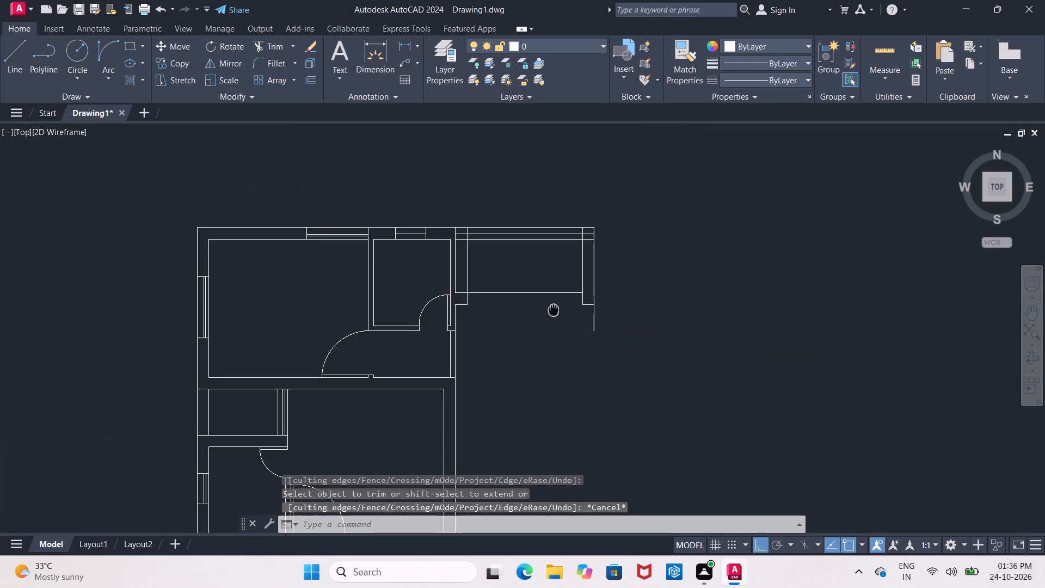
middle_drag(552, 305, 514, 278)
scroll(508, 272, up, 2)
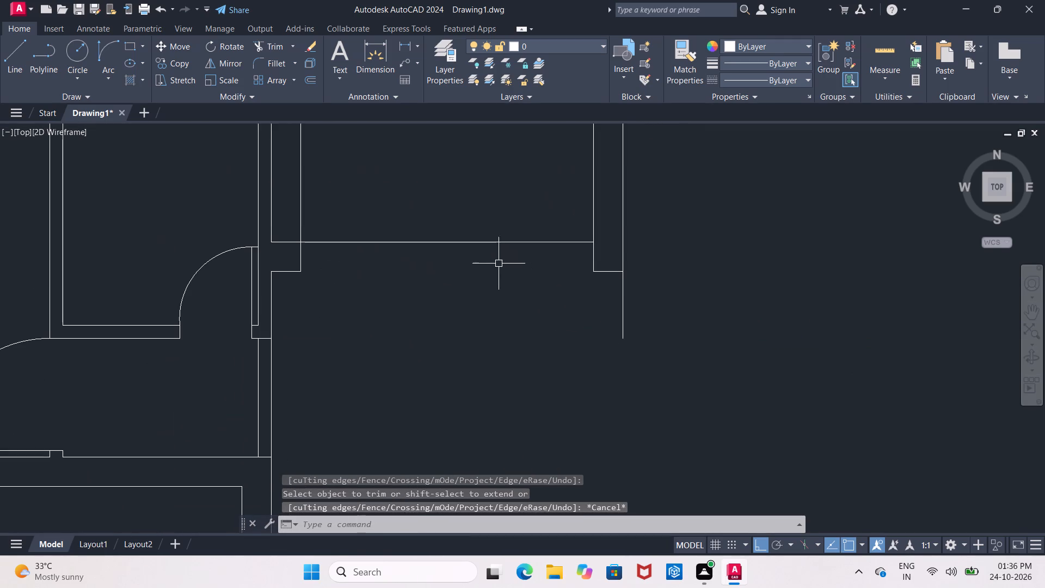
middle_drag(501, 277, 503, 354)
scroll(501, 322, down, 1)
text(tr)
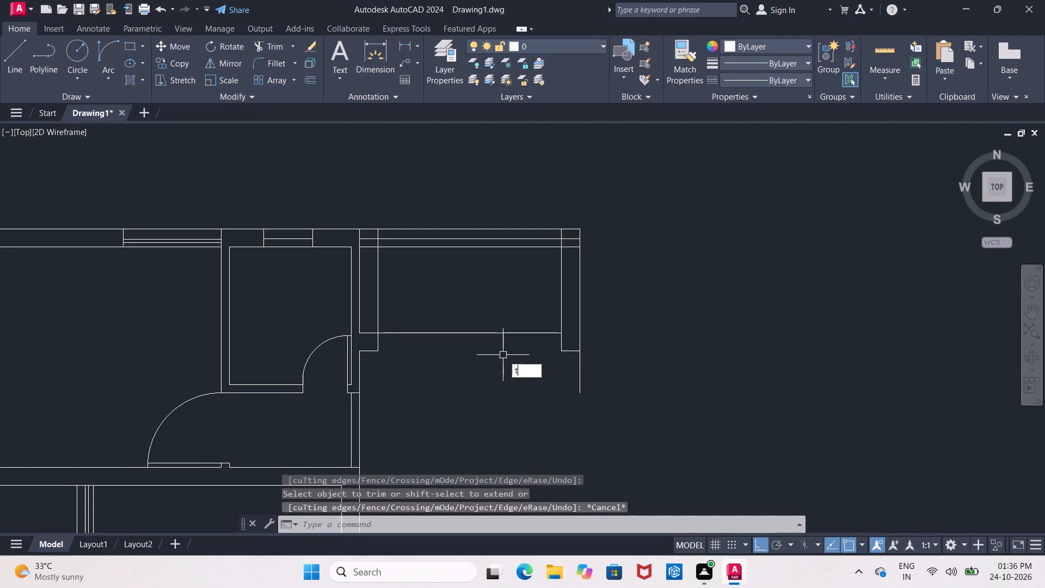
key(space)
key(space)
click(364, 302)
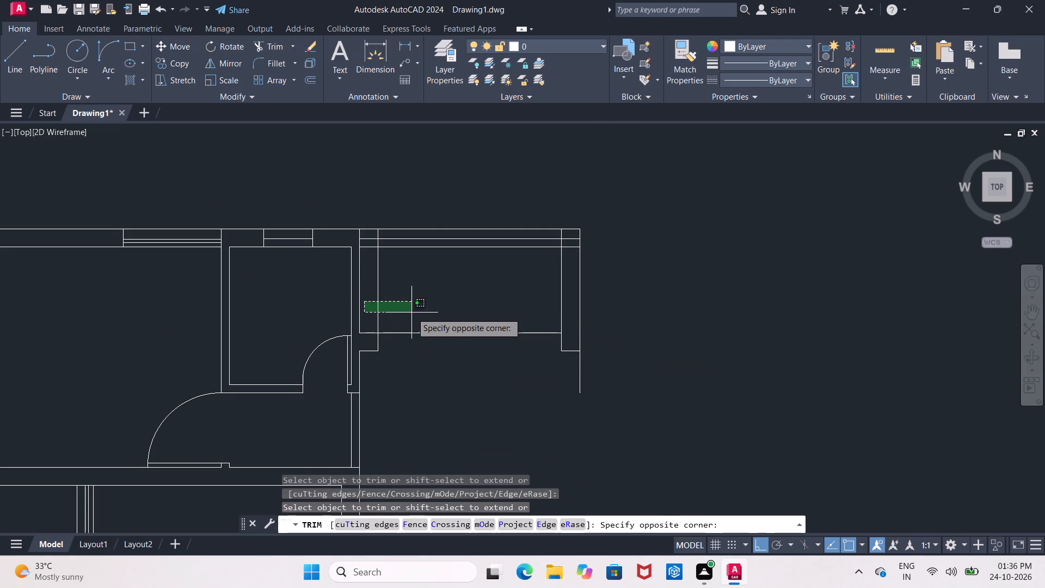
click(565, 297)
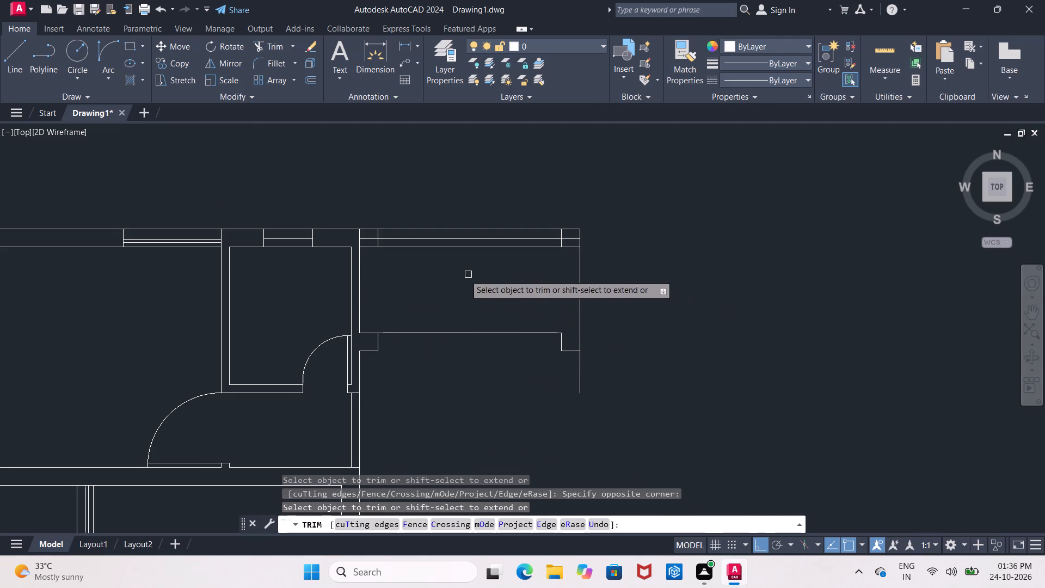
key(Escape)
Erase the two leftover short vertical segments inside the extension's top wall.
click(377, 234)
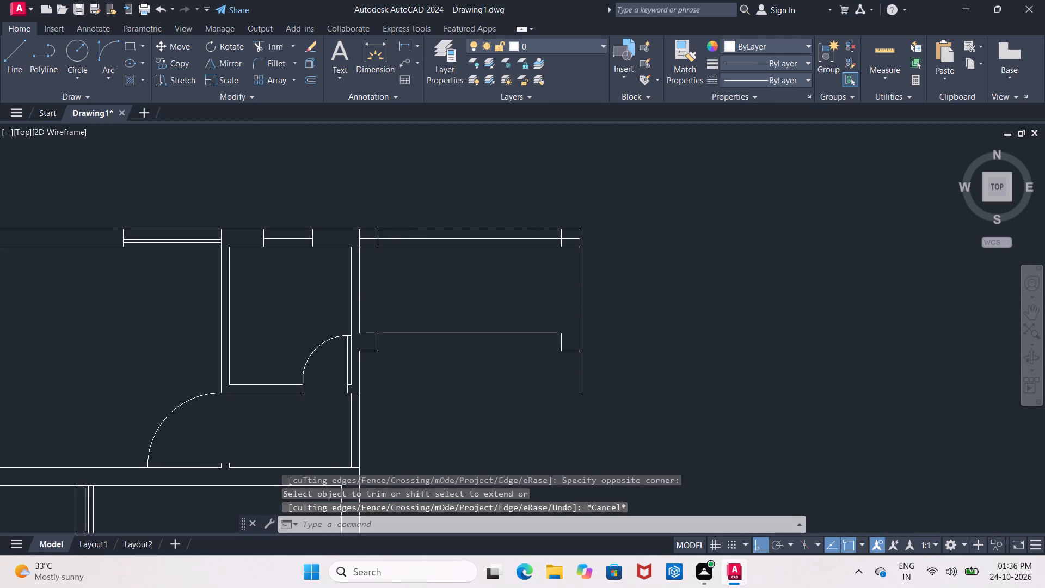
click(563, 232)
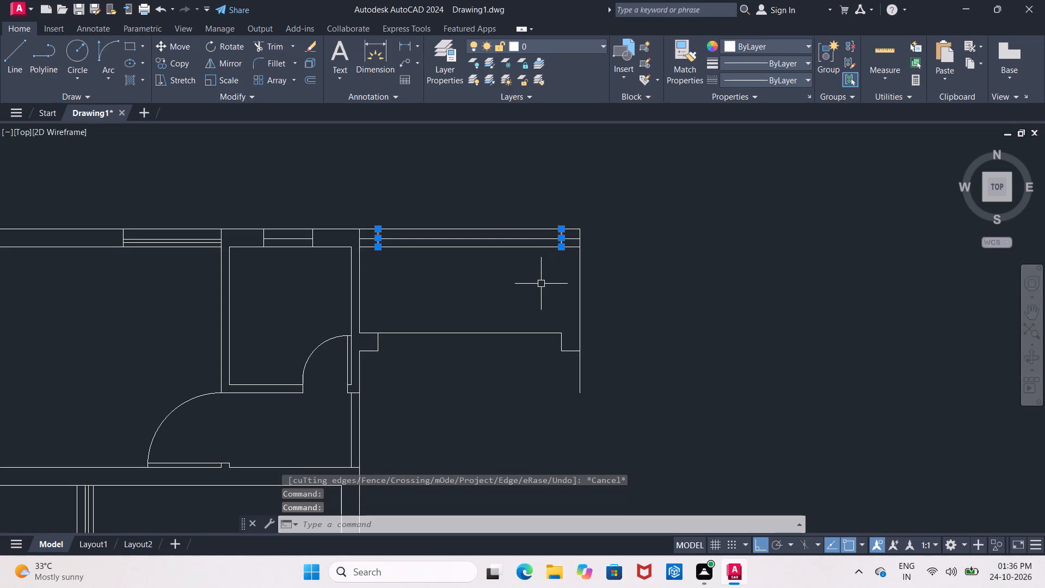
key(Delete)
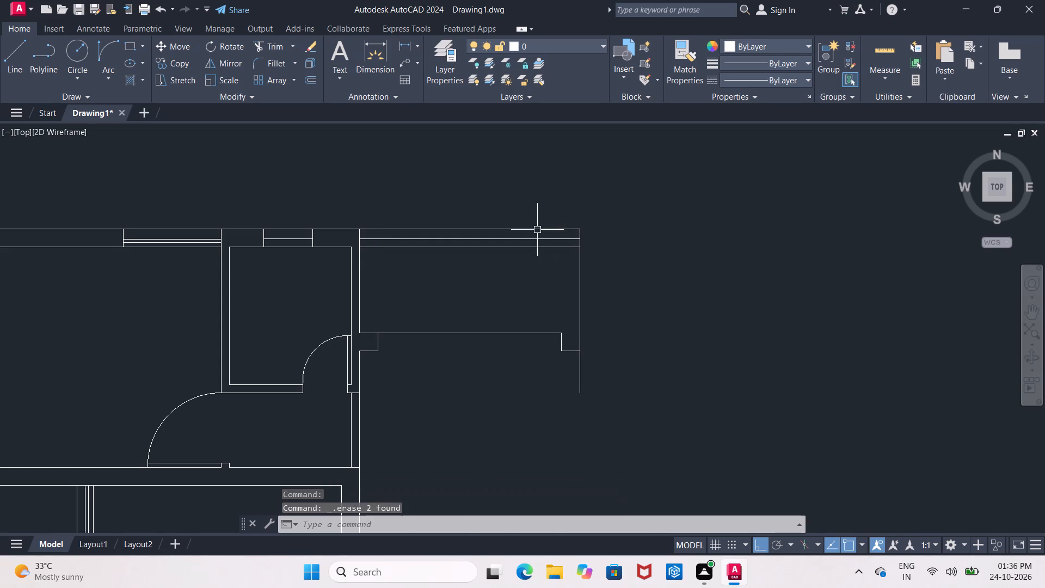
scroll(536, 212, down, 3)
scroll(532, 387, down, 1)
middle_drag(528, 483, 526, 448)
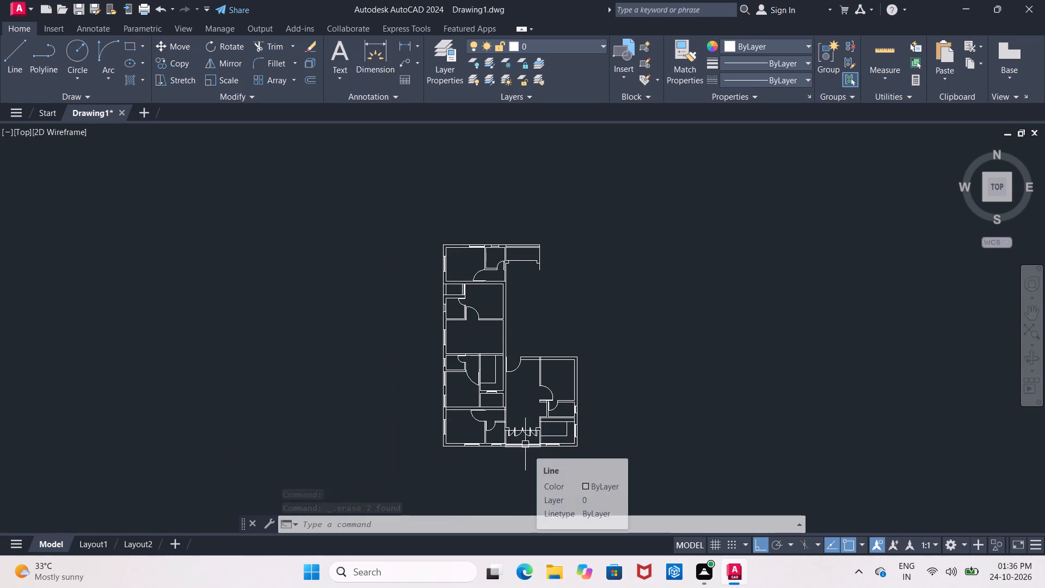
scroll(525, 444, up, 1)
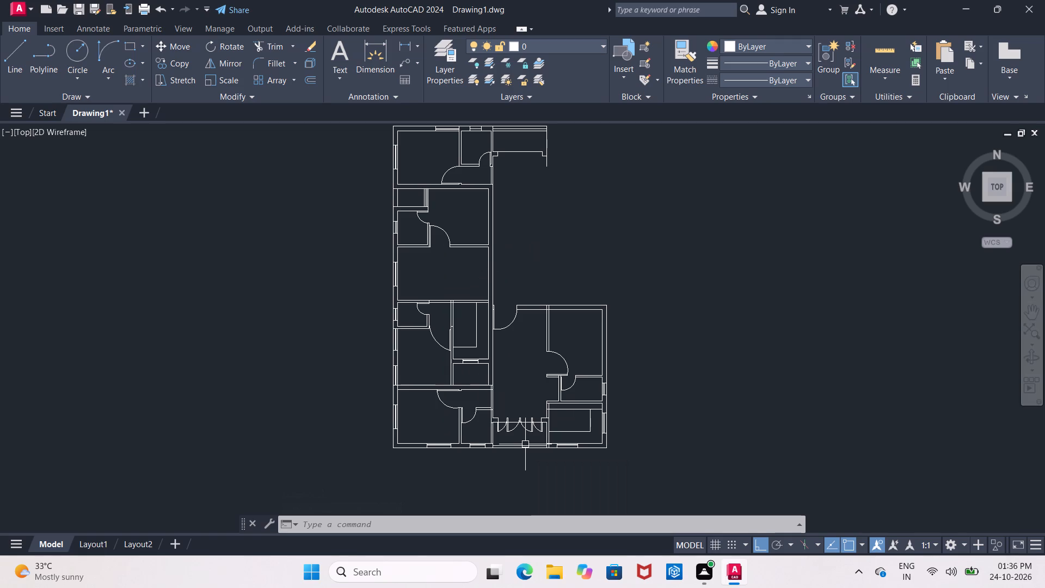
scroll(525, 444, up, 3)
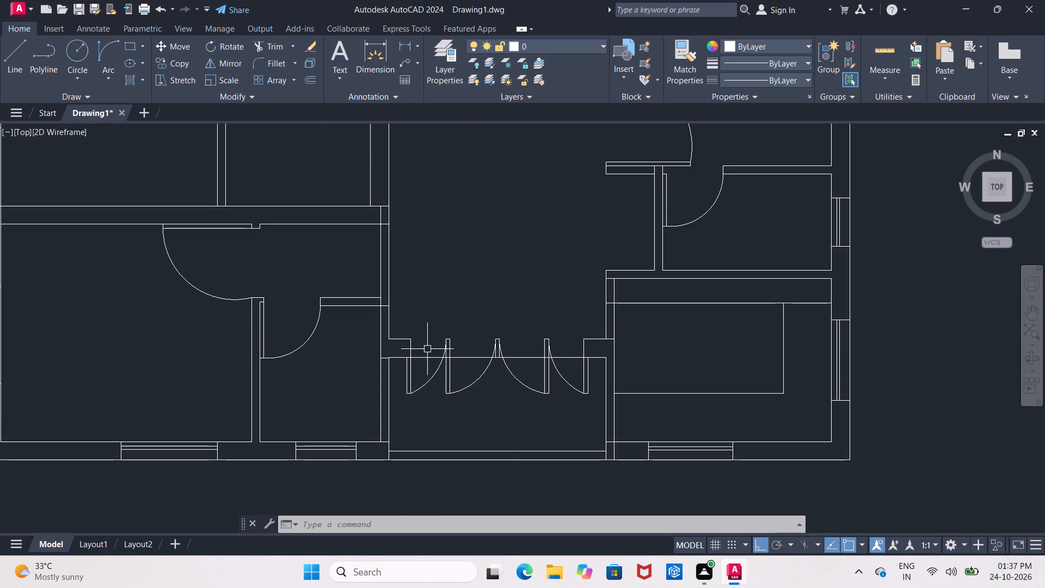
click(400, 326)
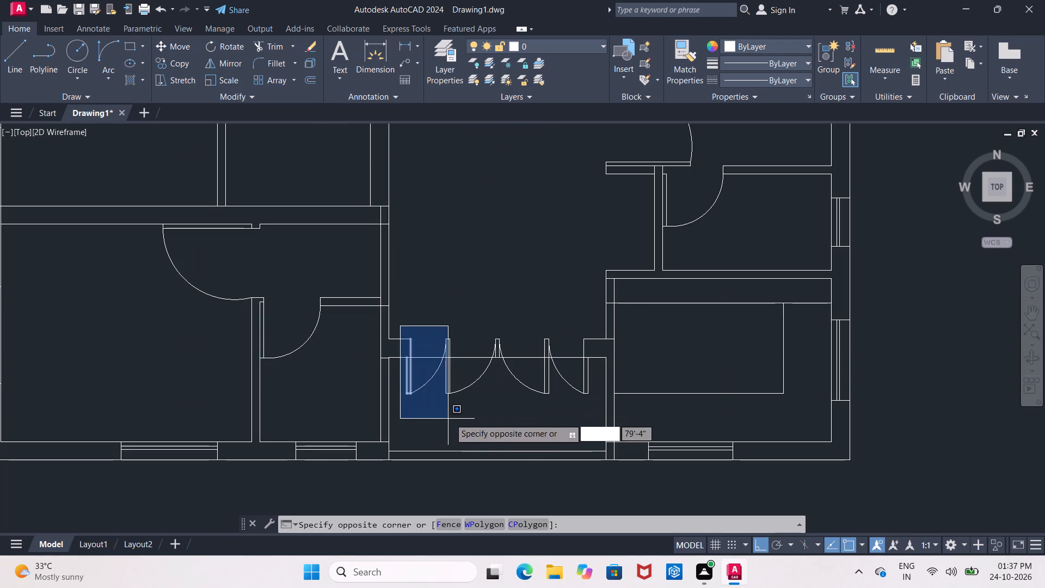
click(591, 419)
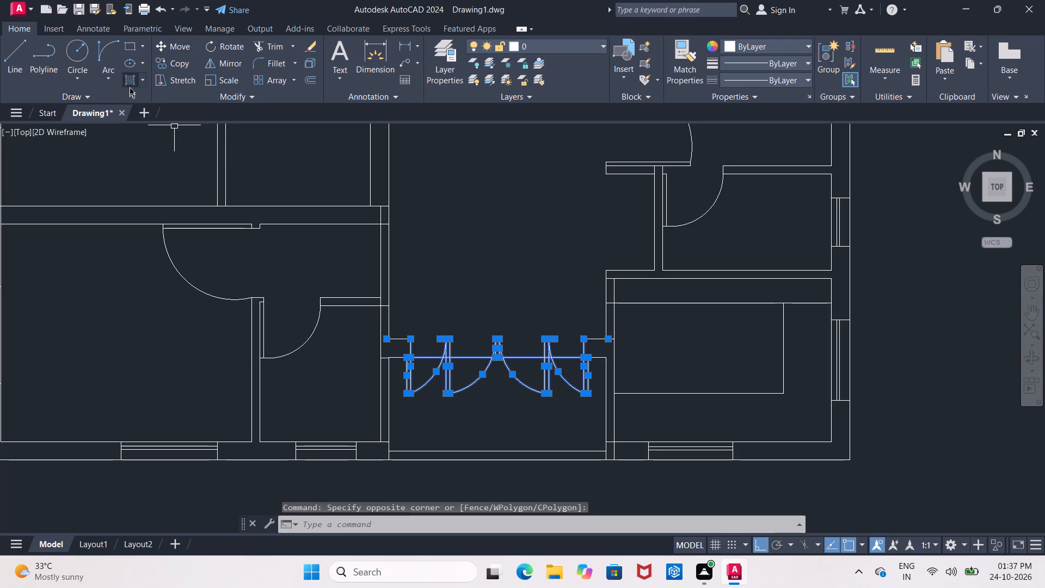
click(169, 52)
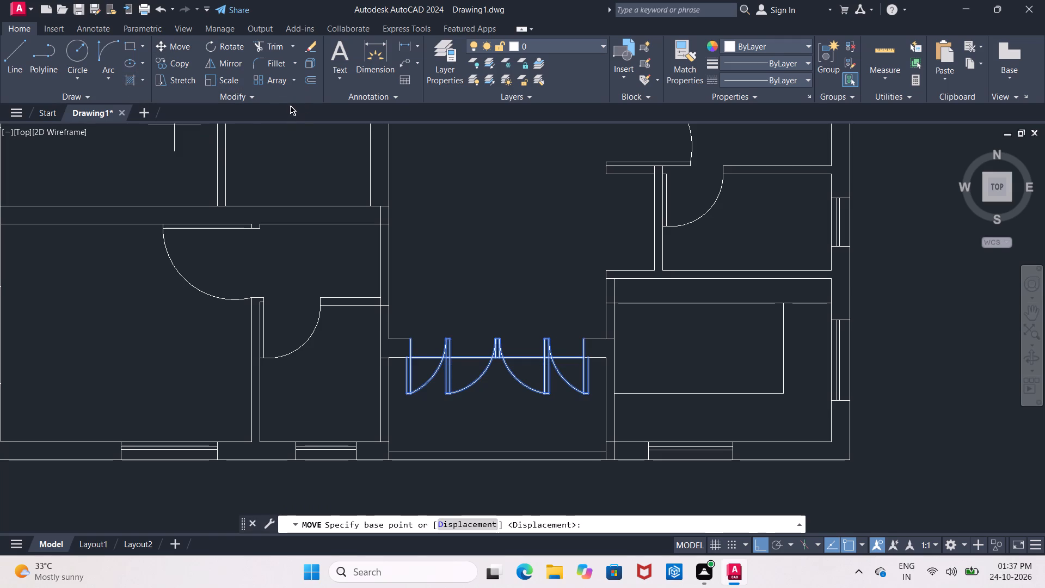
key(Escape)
Copy the four-leaf door assembly from the bottom entrance to the midpoint of the extension's lower wall line.
scroll(411, 342, up, 1)
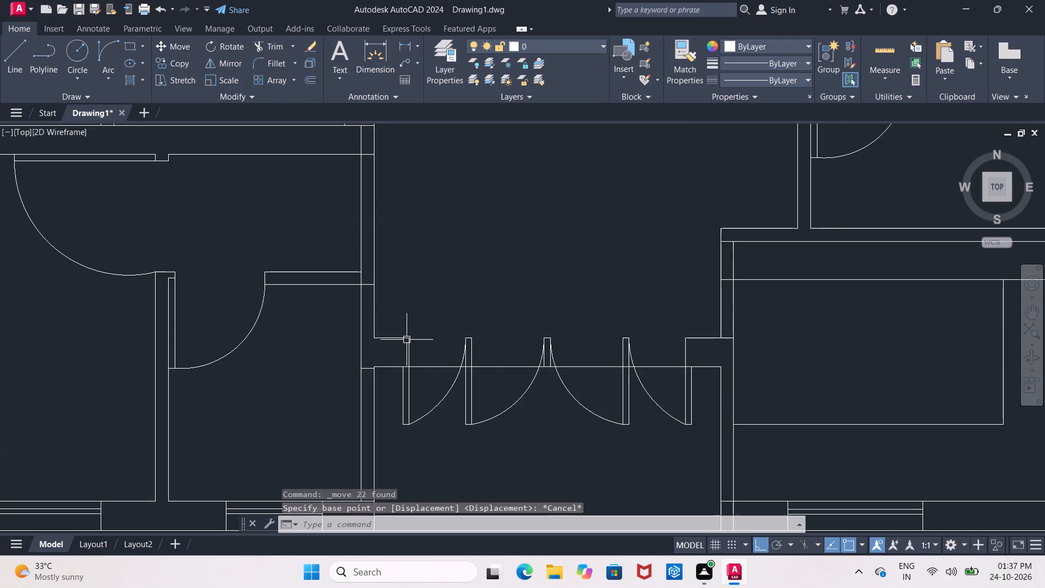
click(399, 327)
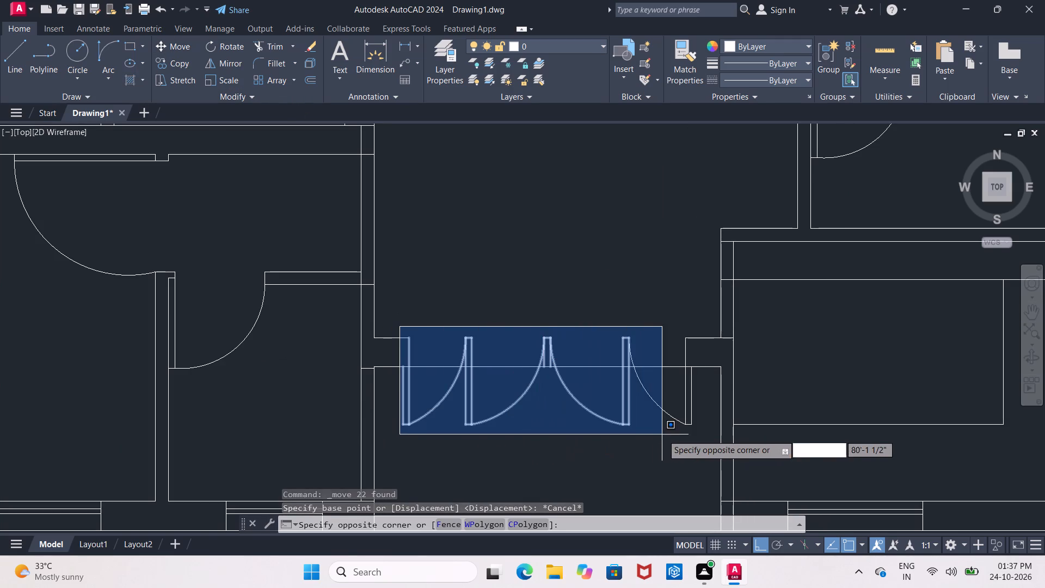
click(696, 437)
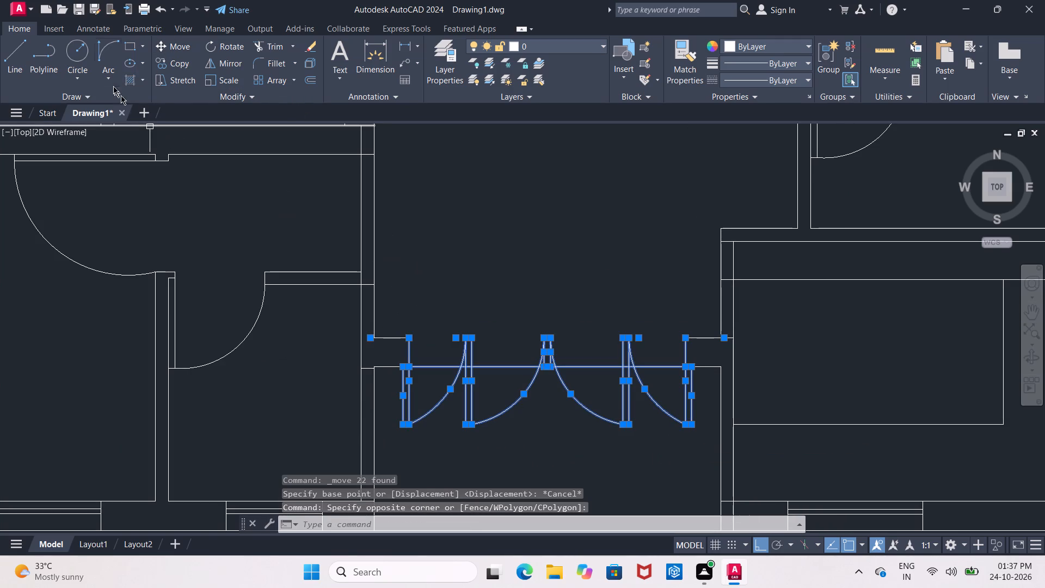
click(186, 62)
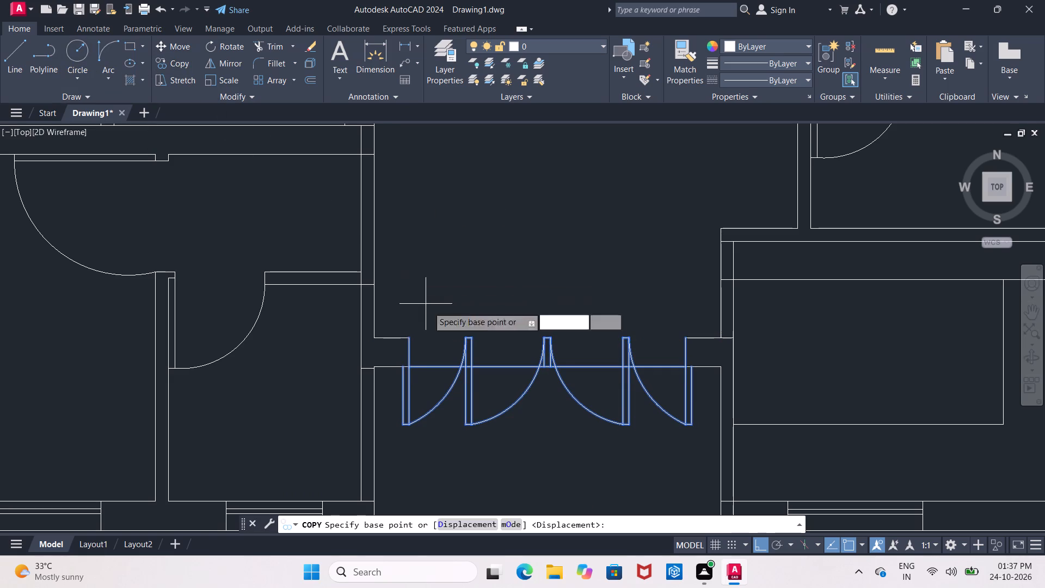
click(547, 334)
scroll(545, 278, down, 3)
middle_drag(545, 278, 515, 437)
scroll(516, 418, down, 3)
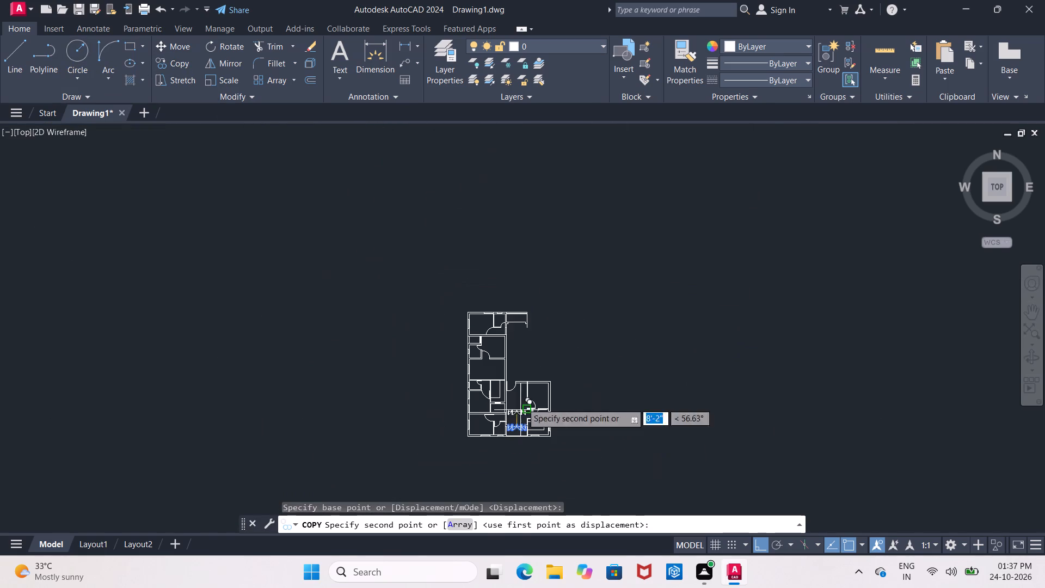
scroll(522, 354, up, 4)
middle_drag(521, 343, 520, 425)
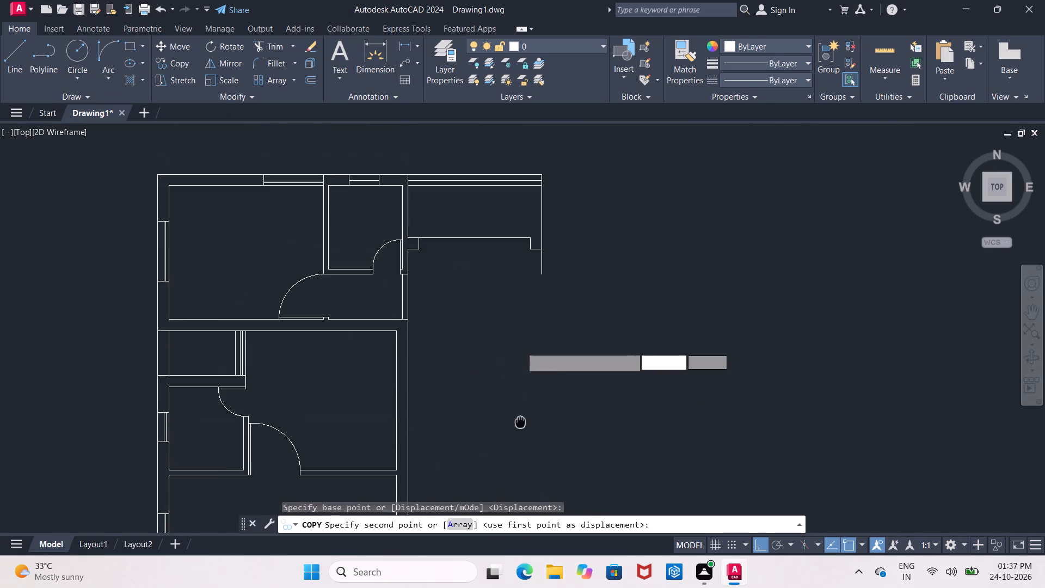
middle_drag(520, 425, 521, 452)
scroll(505, 301, up, 1)
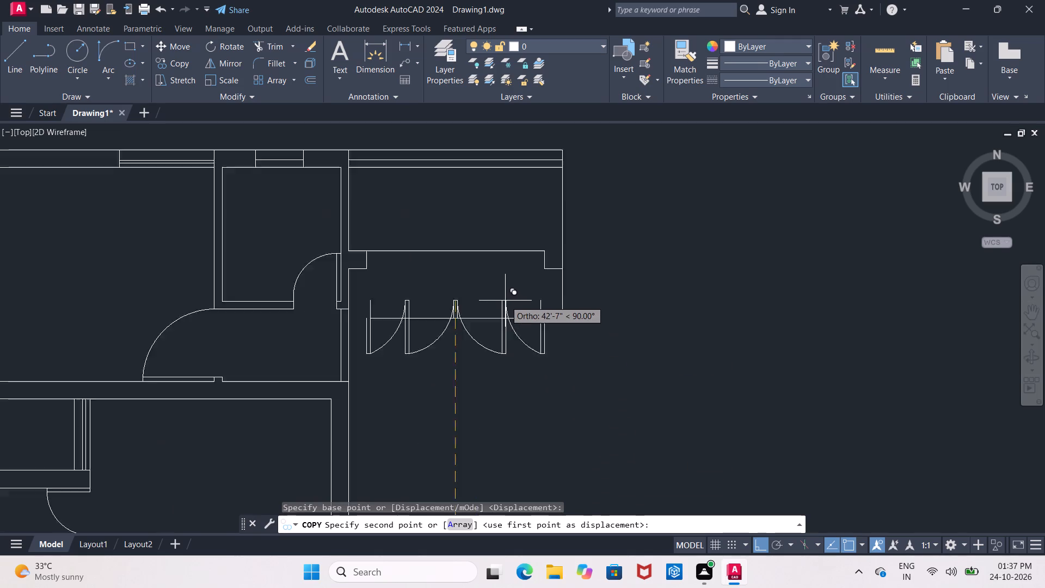
scroll(505, 301, up, 2)
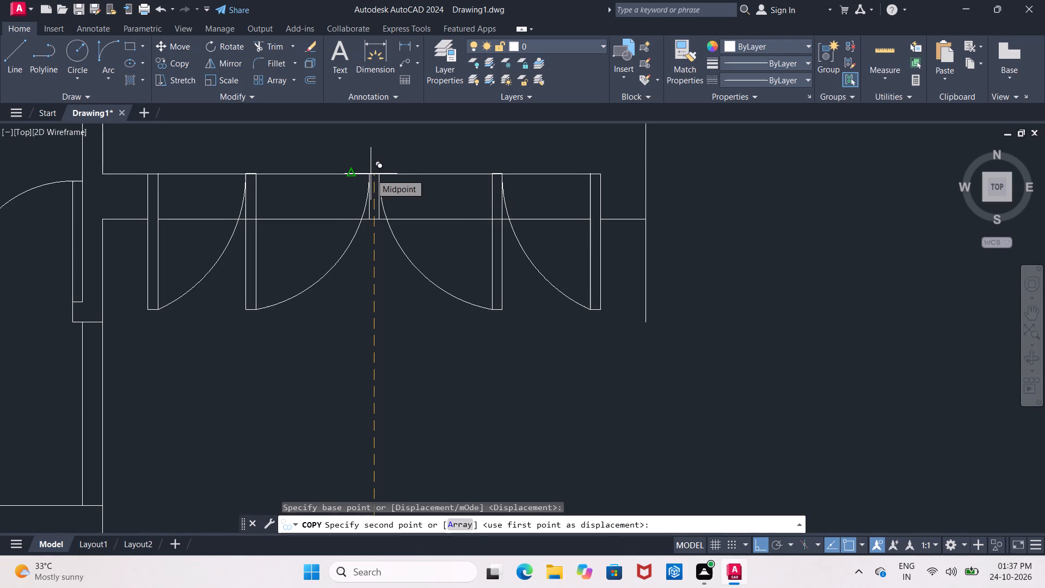
click(371, 174)
key(Escape)
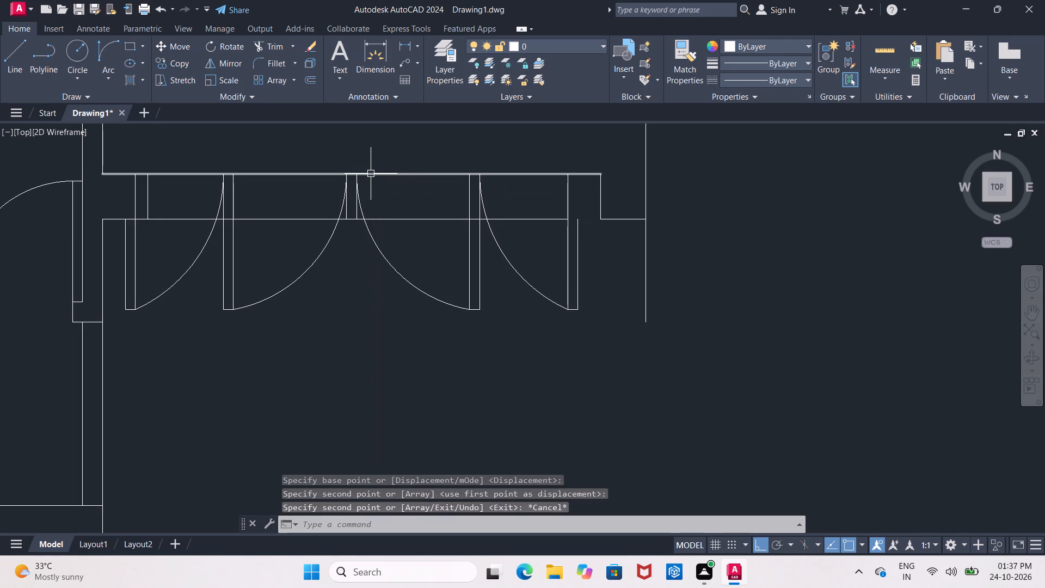
Extend the short horizontal line at the extension's east jamb westward to meet the copied door assembly.
scroll(322, 310, down, 1)
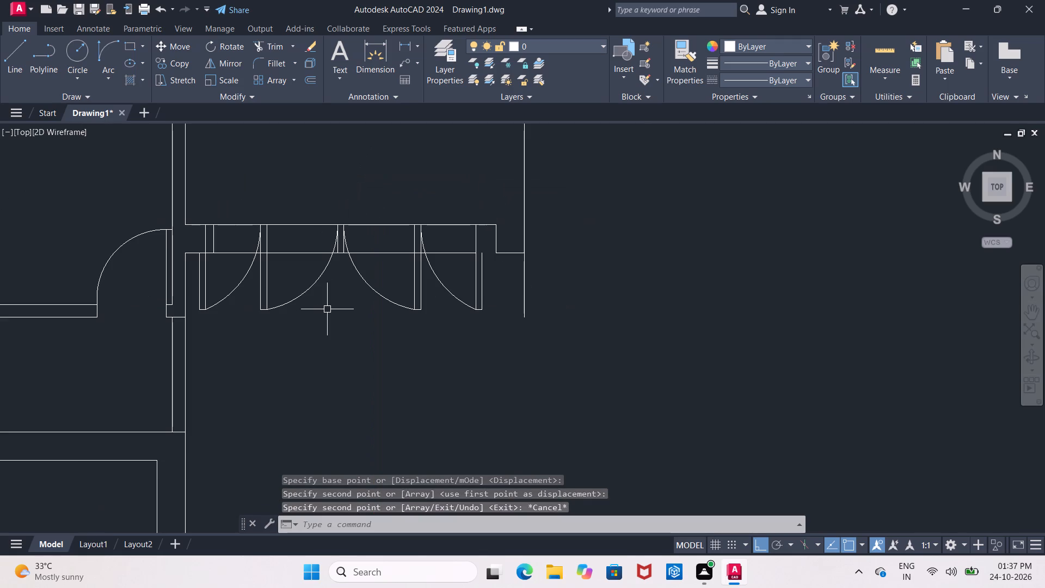
text(exx)
key(space)
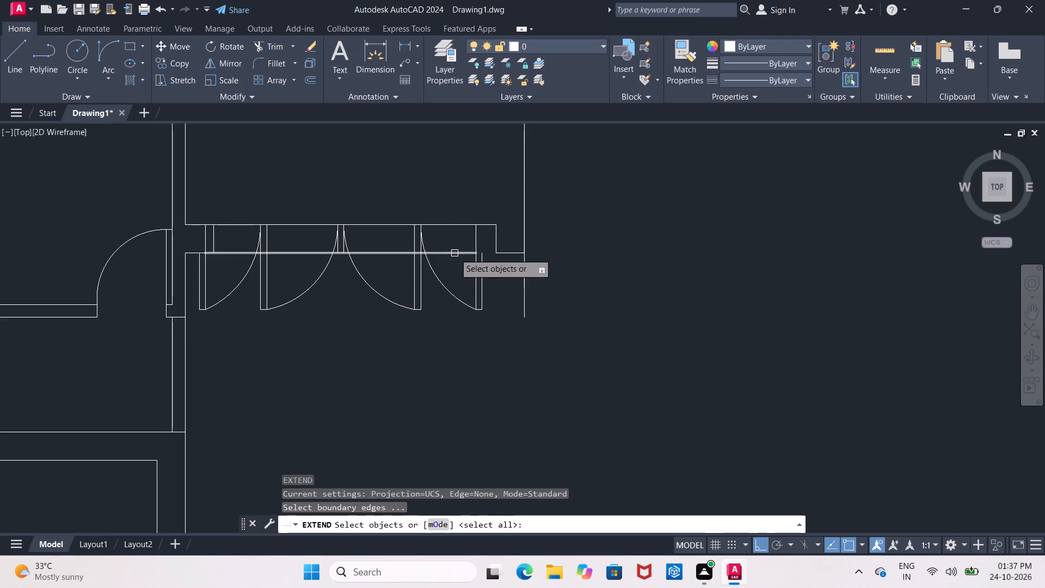
key(space)
click(503, 253)
click(489, 253)
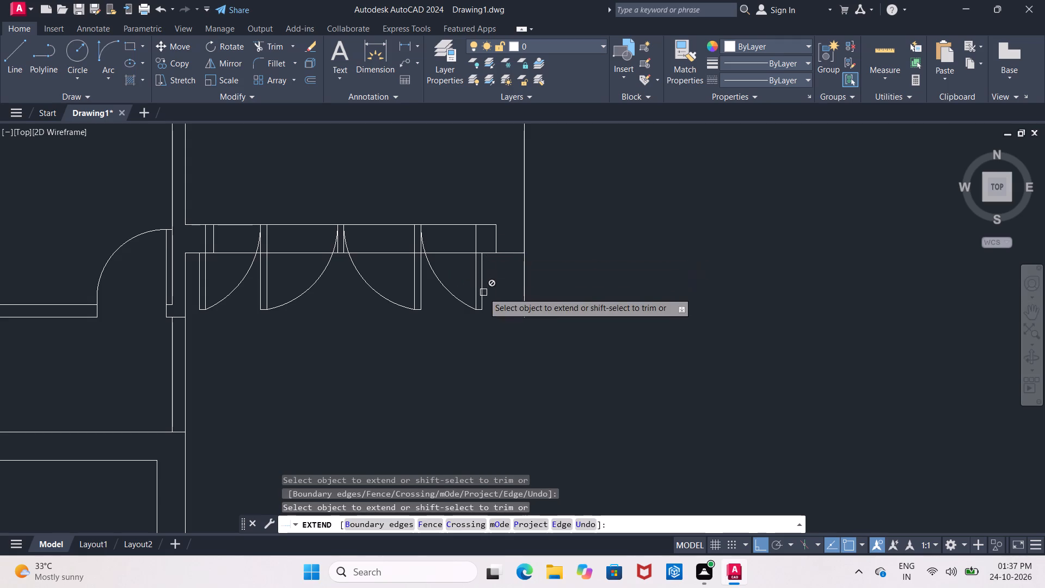
key(Escape)
Offset the extension's outer east wall line 4" inward.
middle_drag(496, 281, 493, 311)
scroll(490, 305, down, 2)
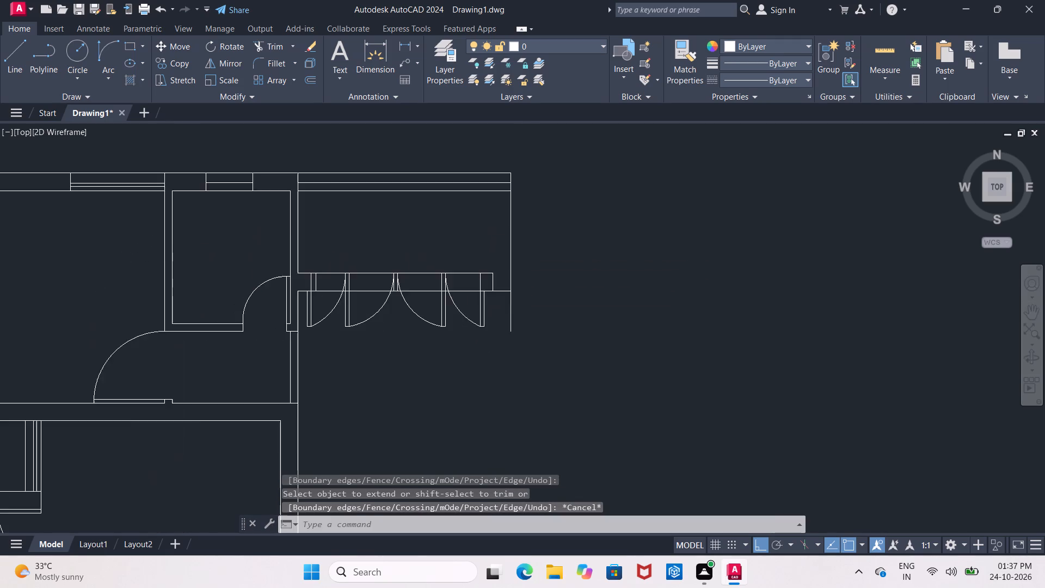
middle_drag(490, 305, 485, 324)
scroll(483, 301, up, 2)
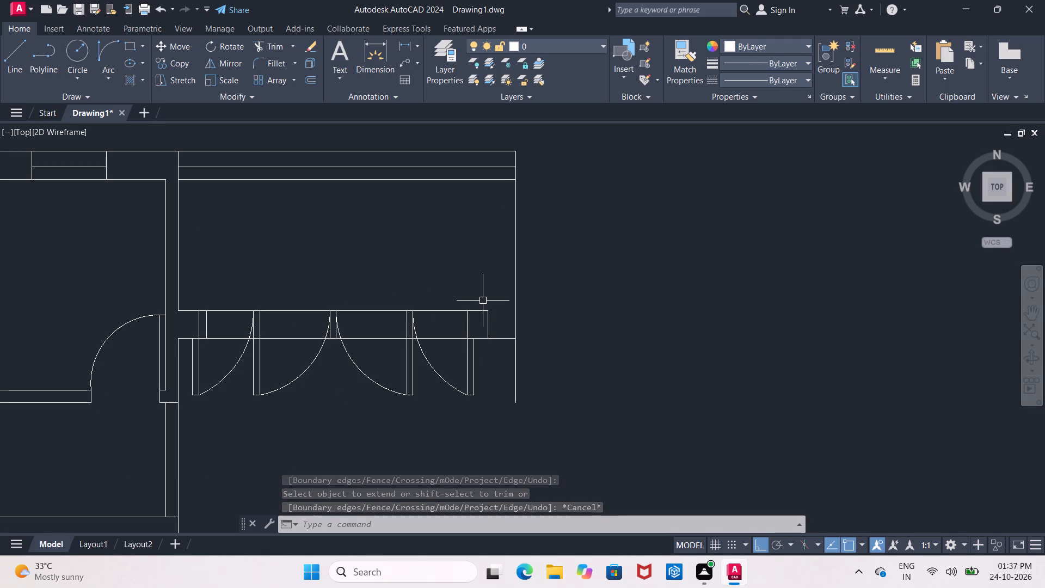
key(o)
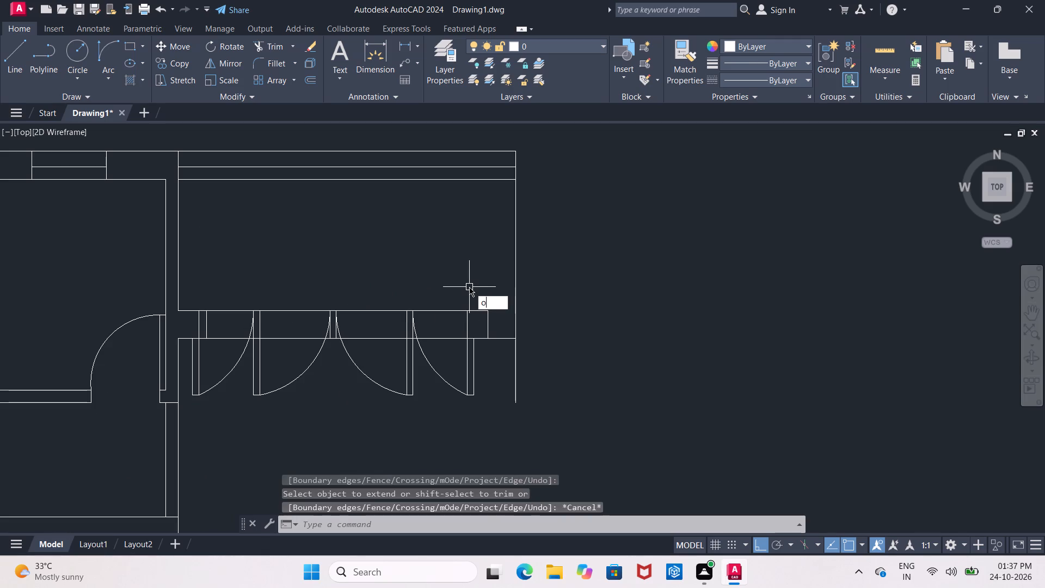
key(Return)
text(4")
key(Return)
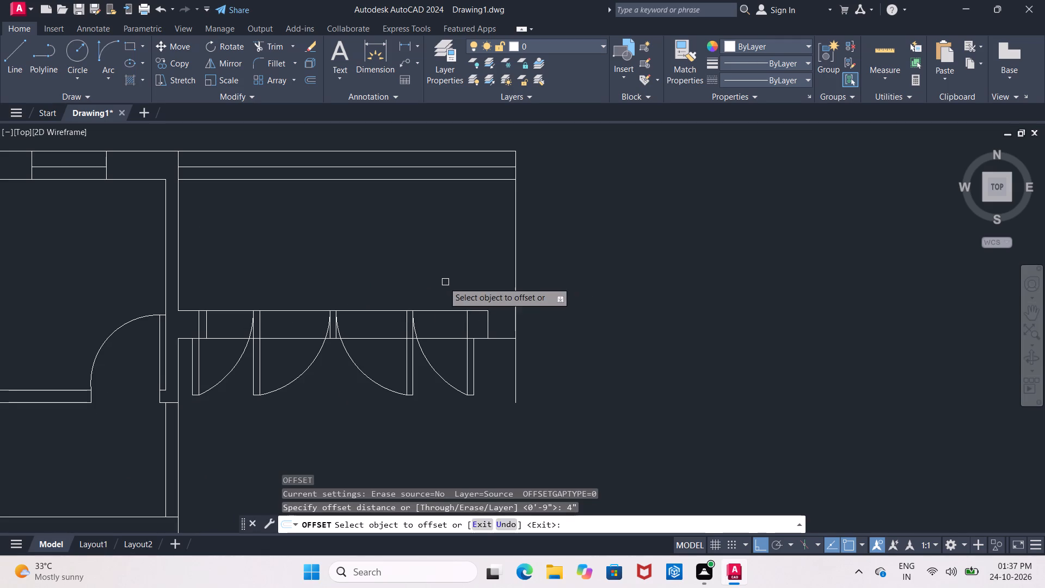
click(514, 264)
click(500, 265)
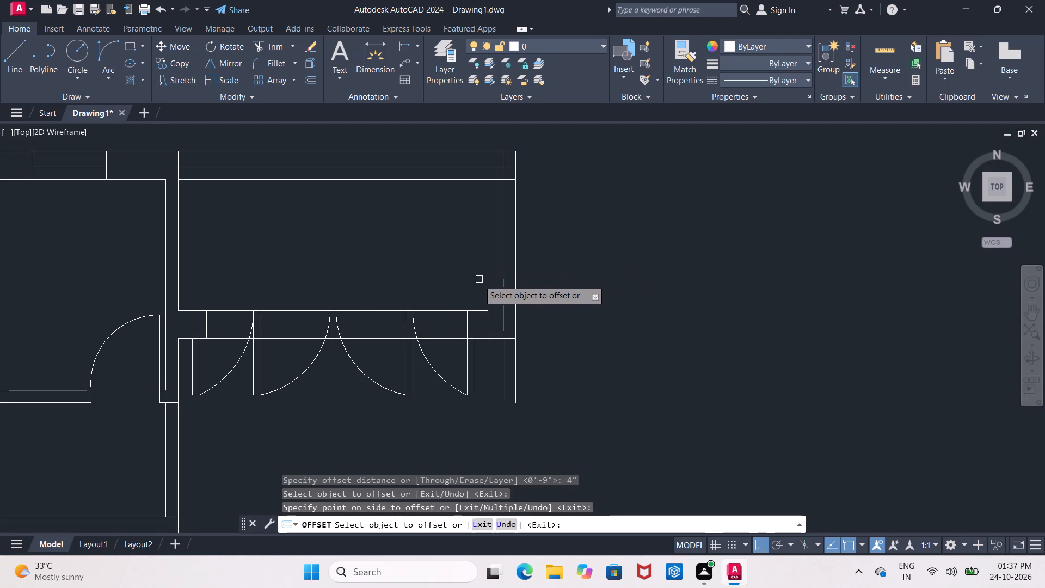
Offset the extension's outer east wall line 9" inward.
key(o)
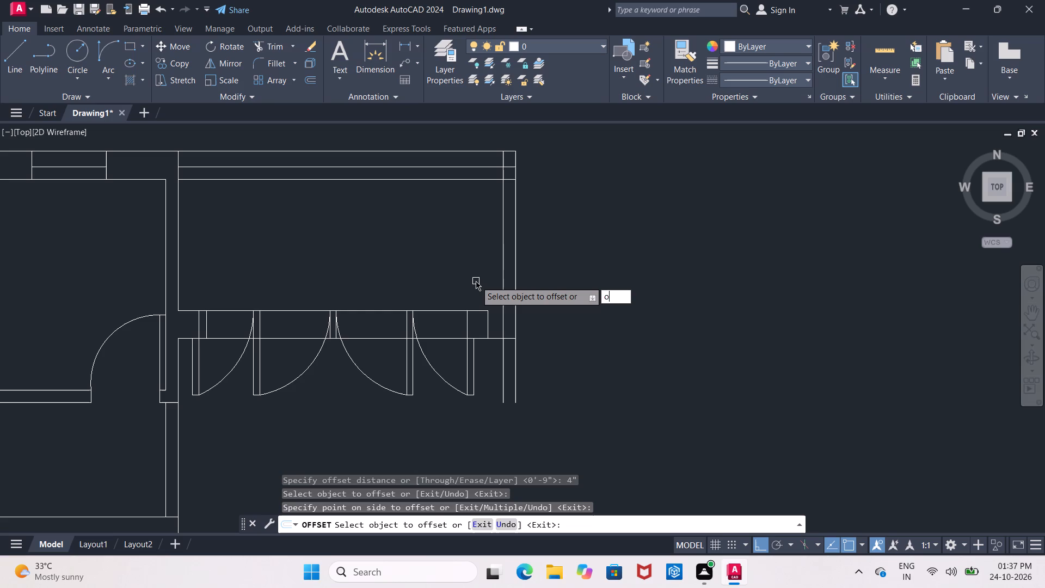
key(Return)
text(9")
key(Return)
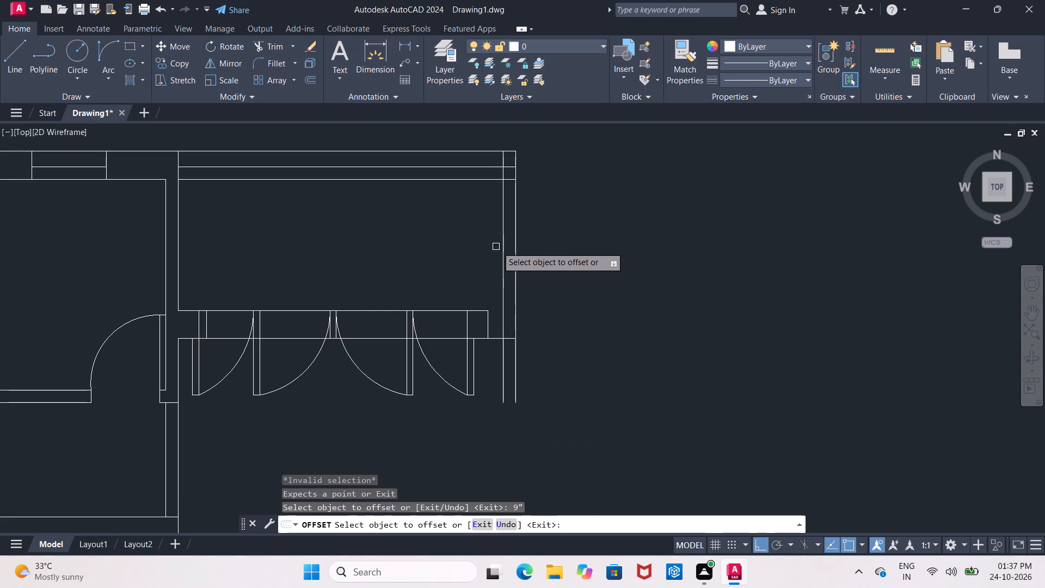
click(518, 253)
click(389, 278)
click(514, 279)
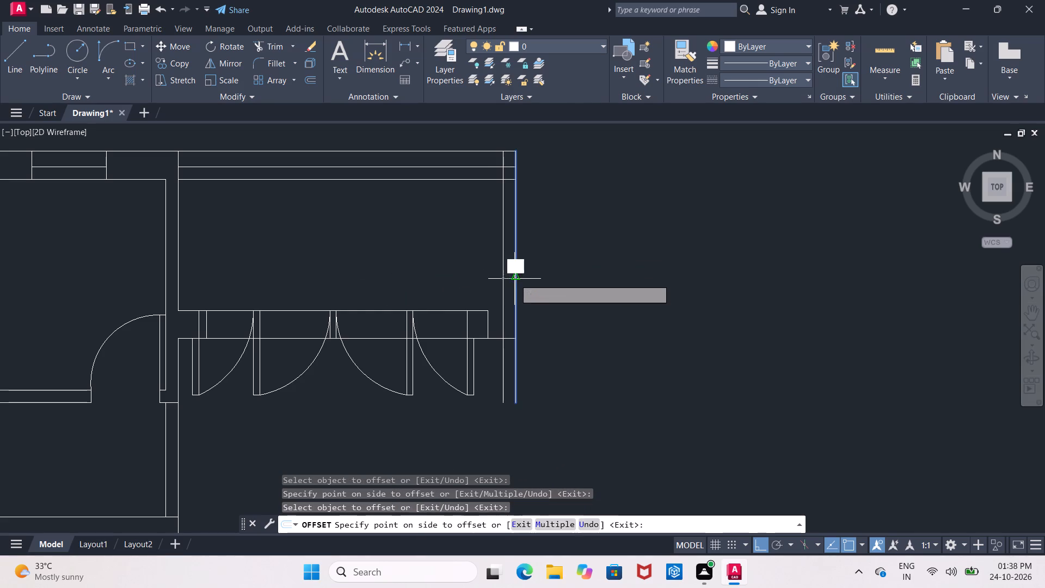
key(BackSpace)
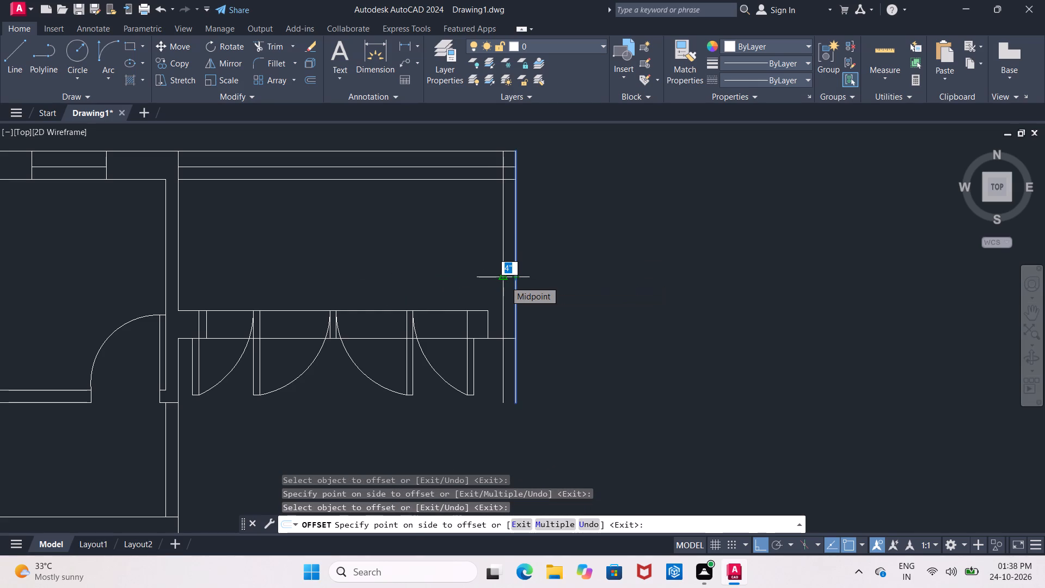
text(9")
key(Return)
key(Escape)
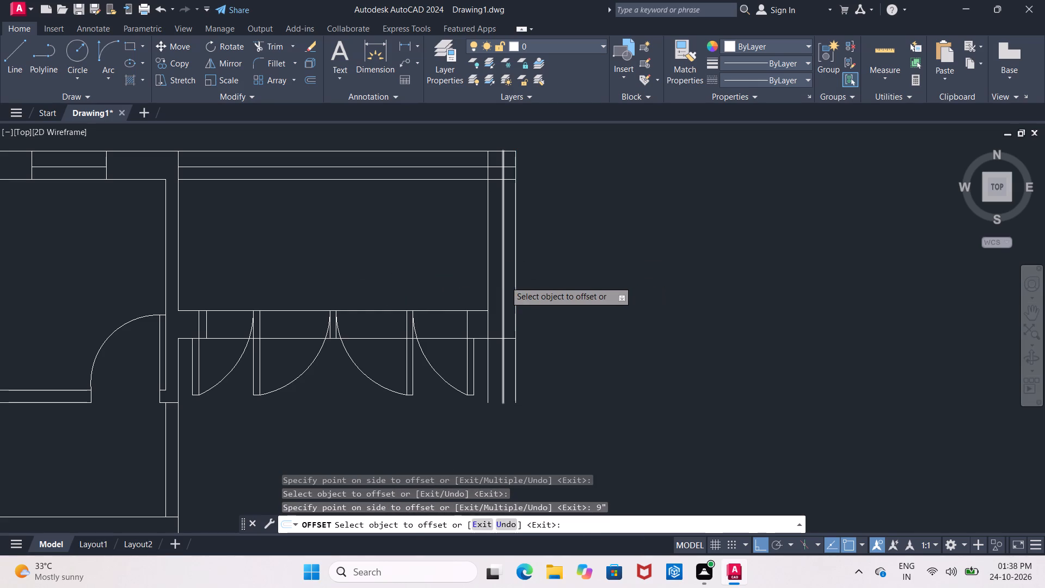
Extend the upper line of the extension's lower wall east to the 4" offset line.
key(t)
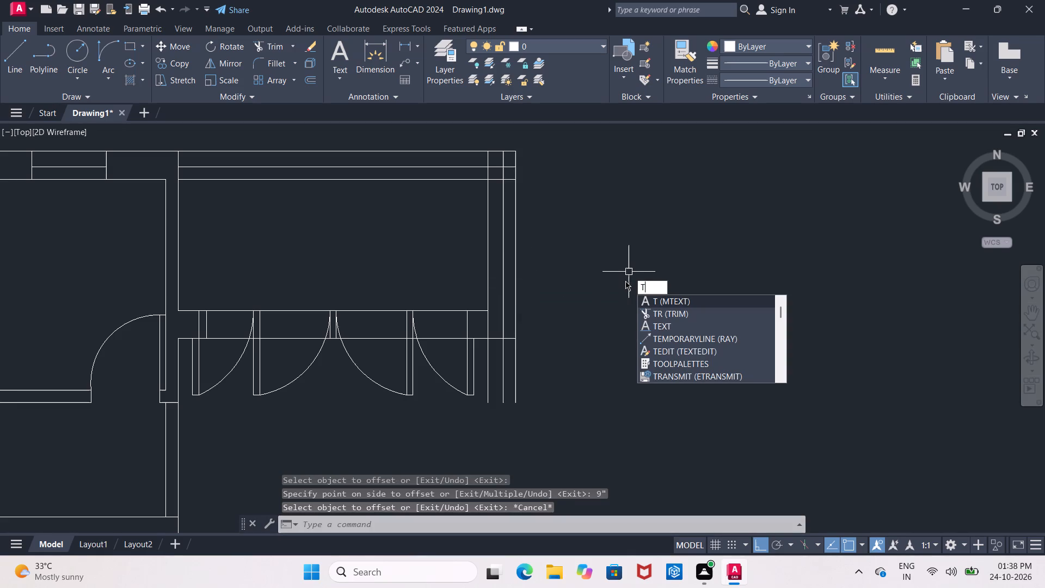
key(Escape)
key(e)
key(x)
key(space)
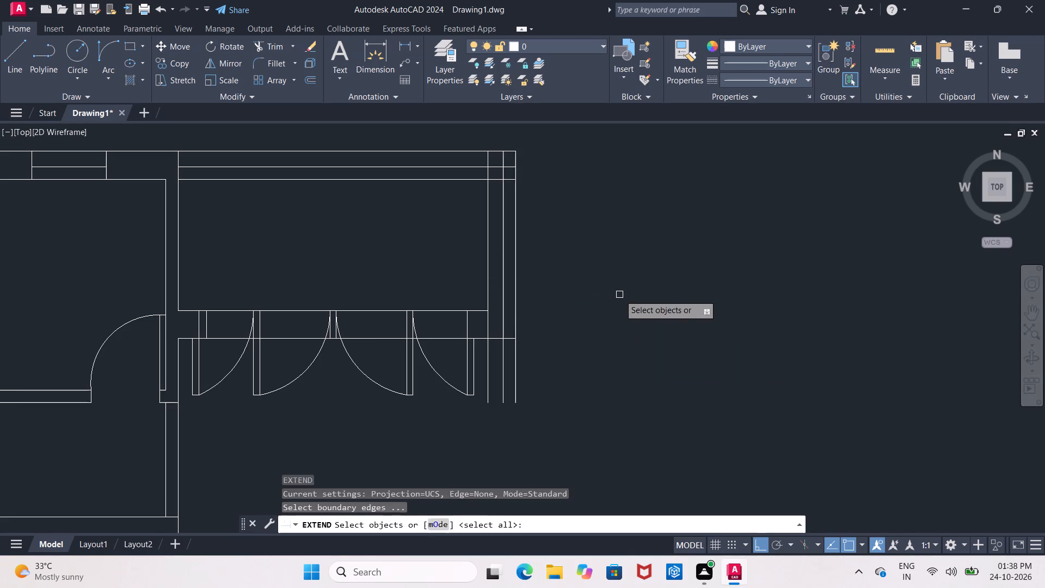
key(space)
click(477, 311)
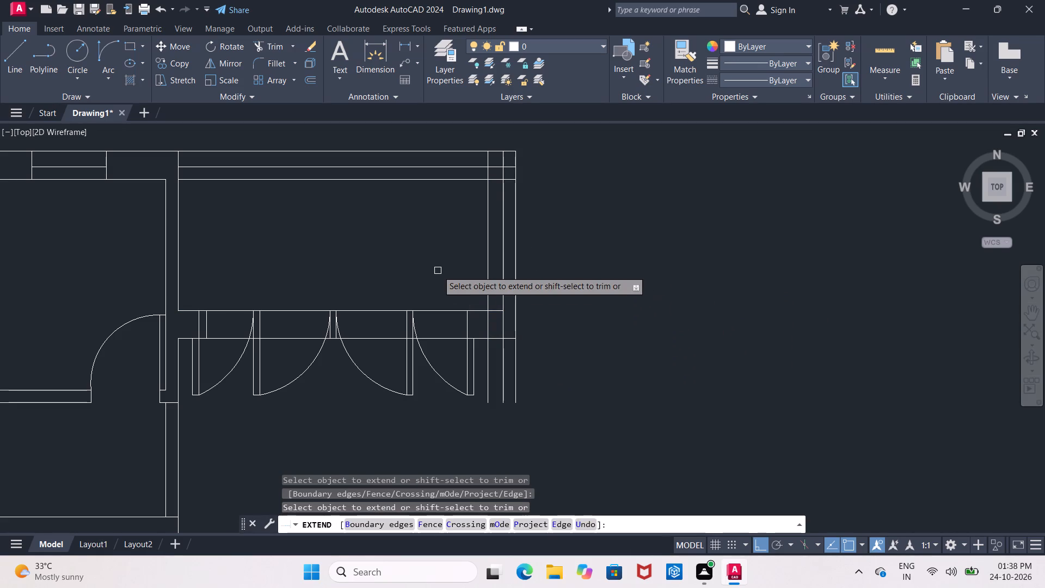
key(Escape)
Erase the short vertical jamb line at the east end of the extension's lower wall.
text(tr)
key(space)
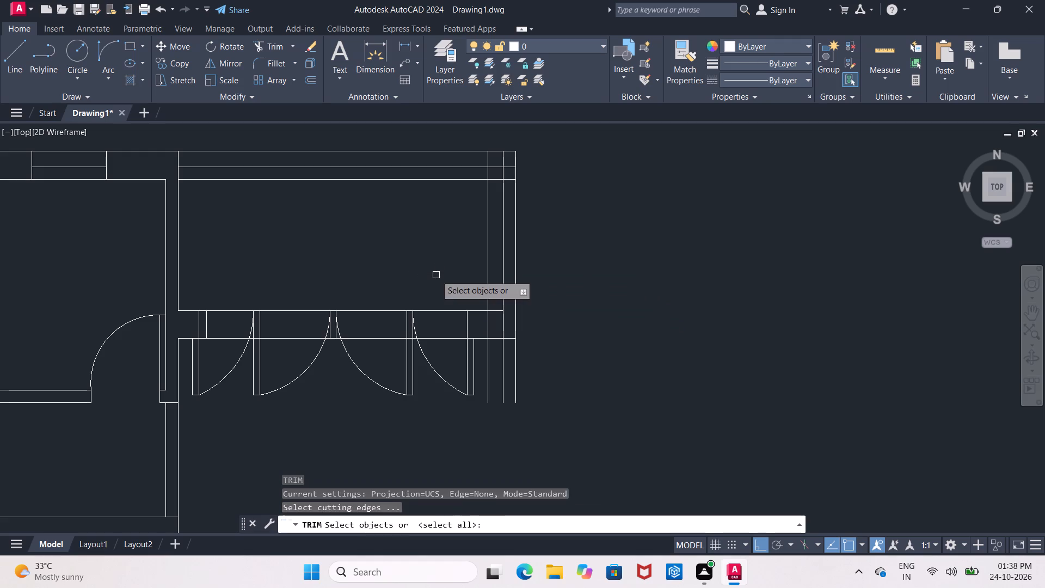
key(space)
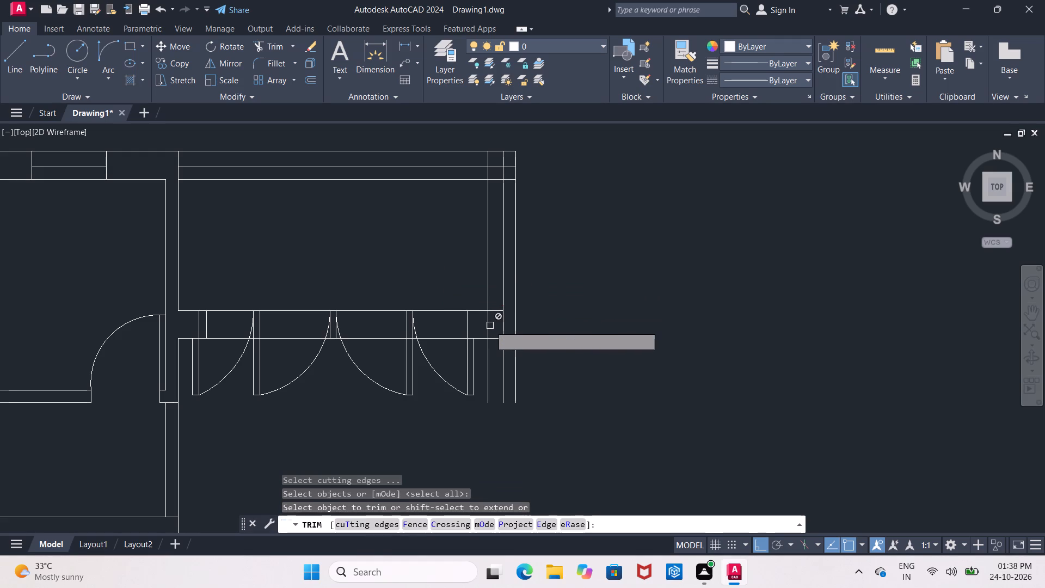
triple_click(488, 327)
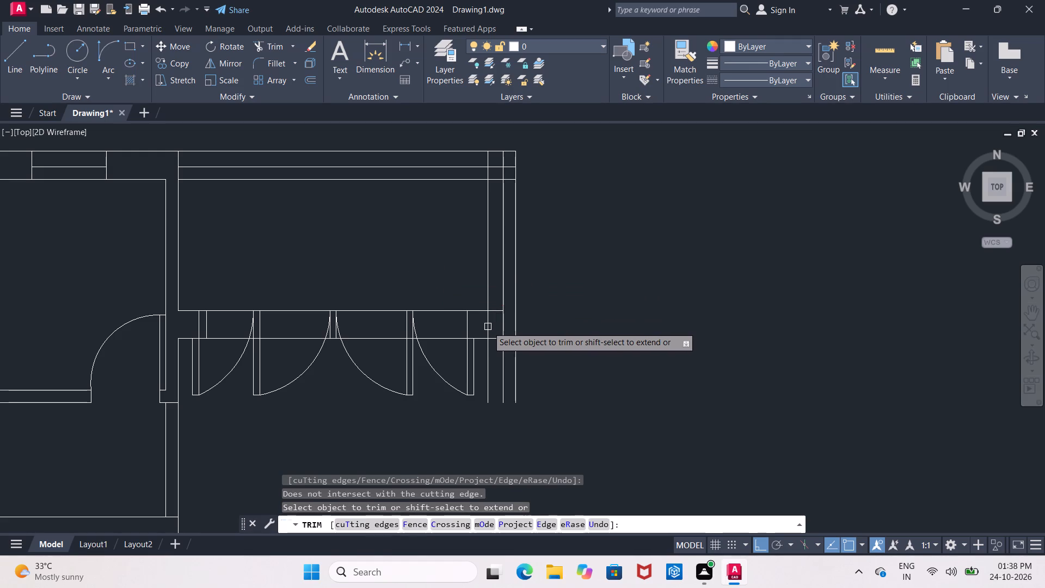
key(Escape)
click(488, 327)
key(Delete)
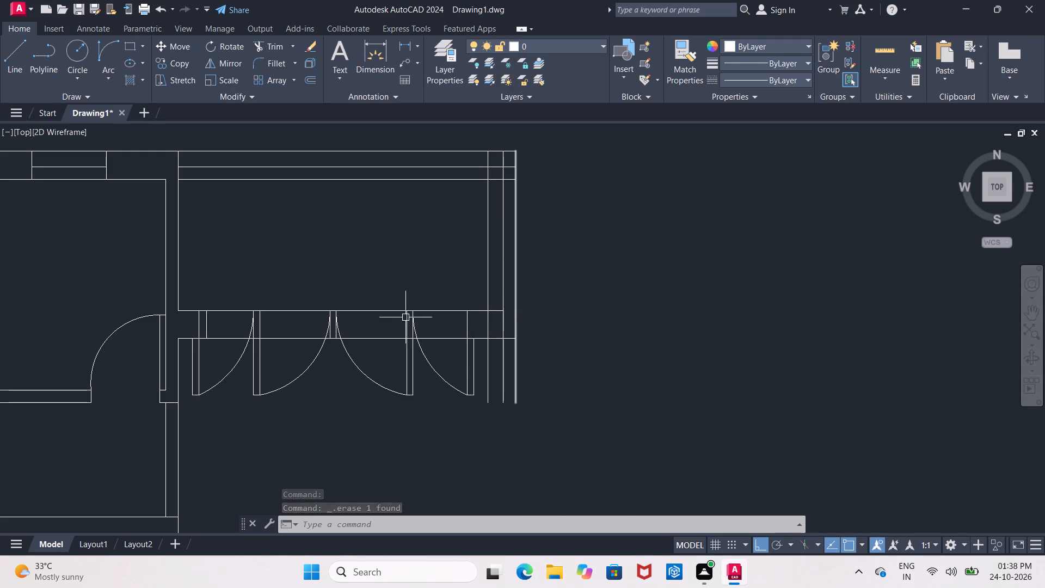
Trim the 4" offset line between the lower wall lines, the 9" line above and below them, and the lower line's east end.
scroll(477, 354, up, 2)
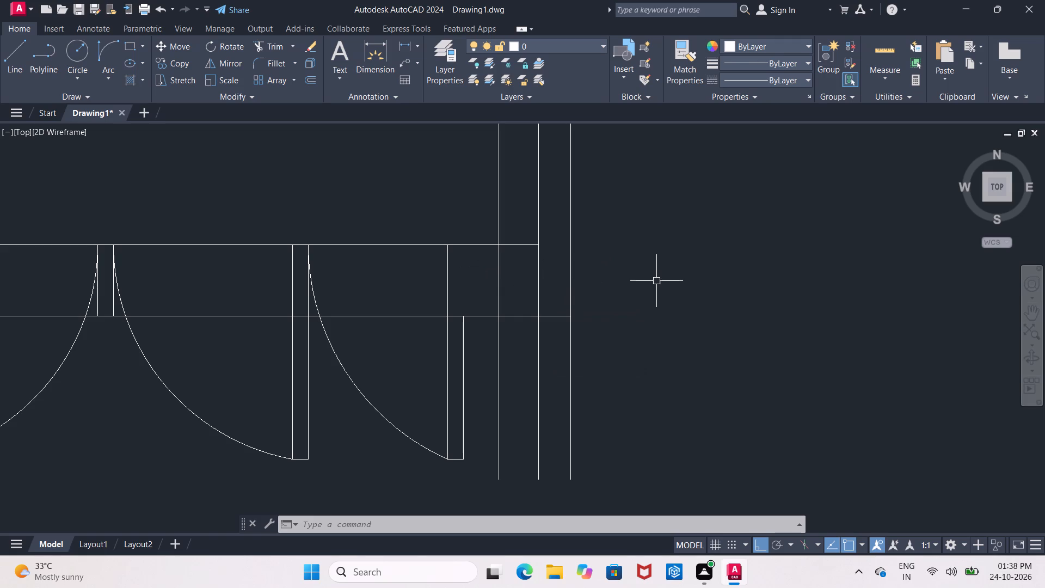
text(tr)
key(space)
key(space)
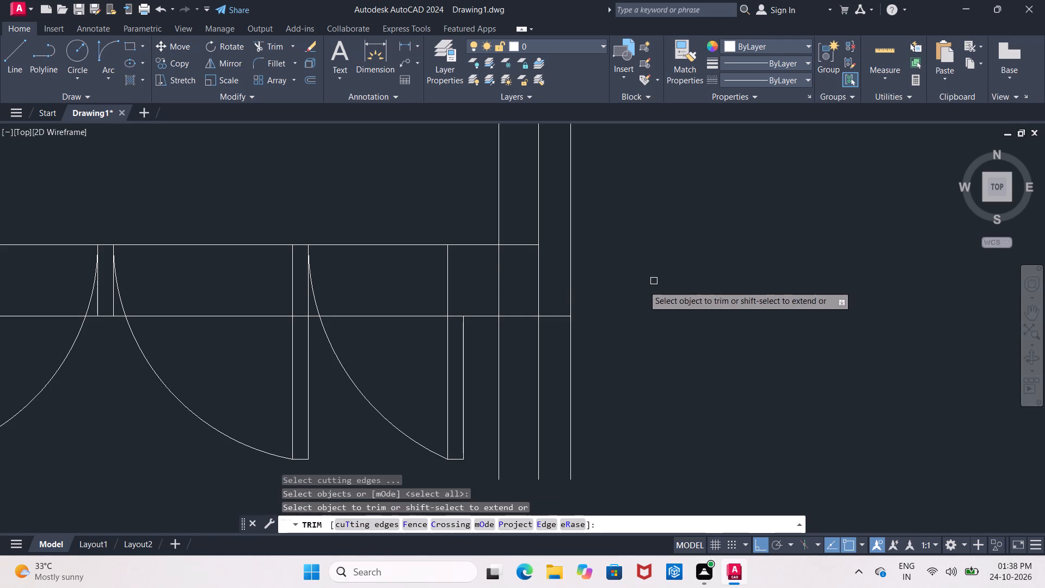
click(537, 280)
click(541, 278)
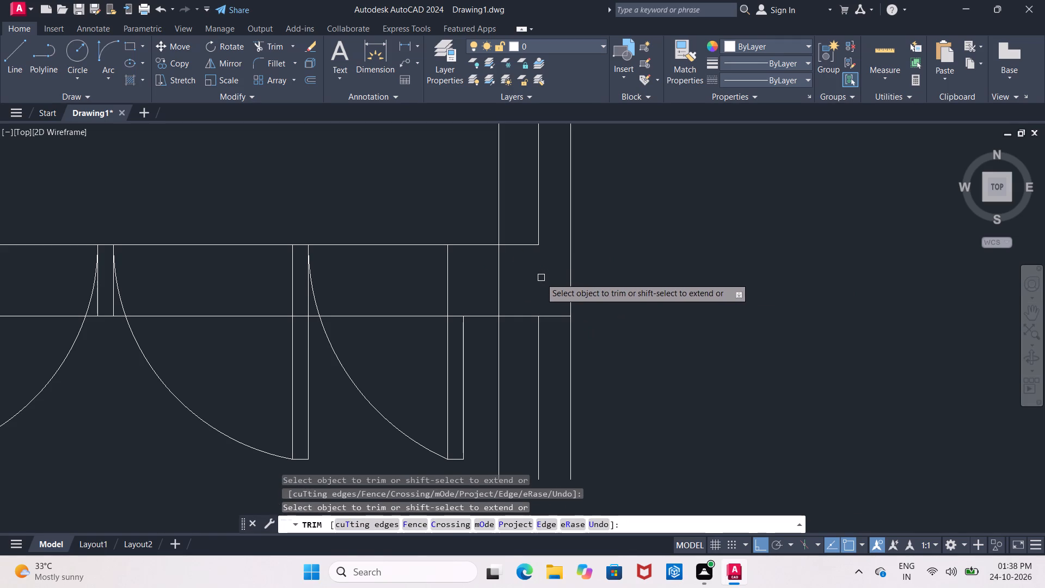
click(537, 278)
click(538, 276)
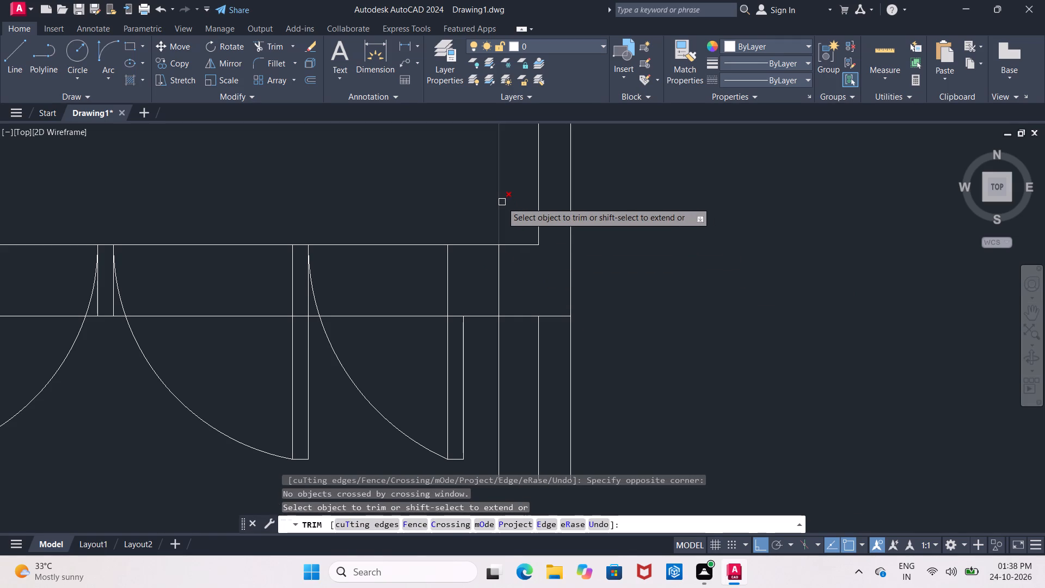
click(502, 202)
click(499, 348)
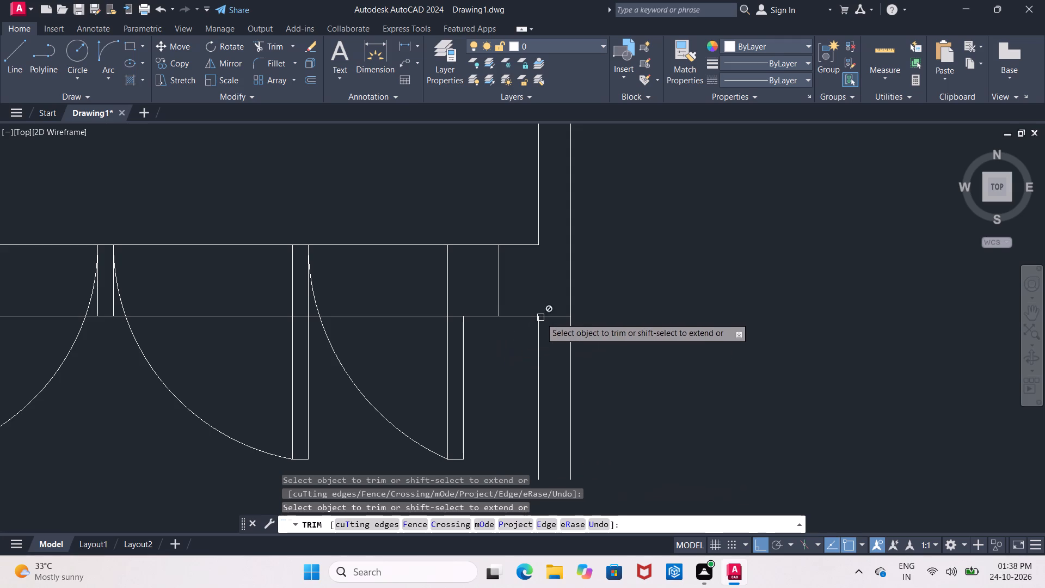
click(546, 317)
scroll(551, 317, down, 2)
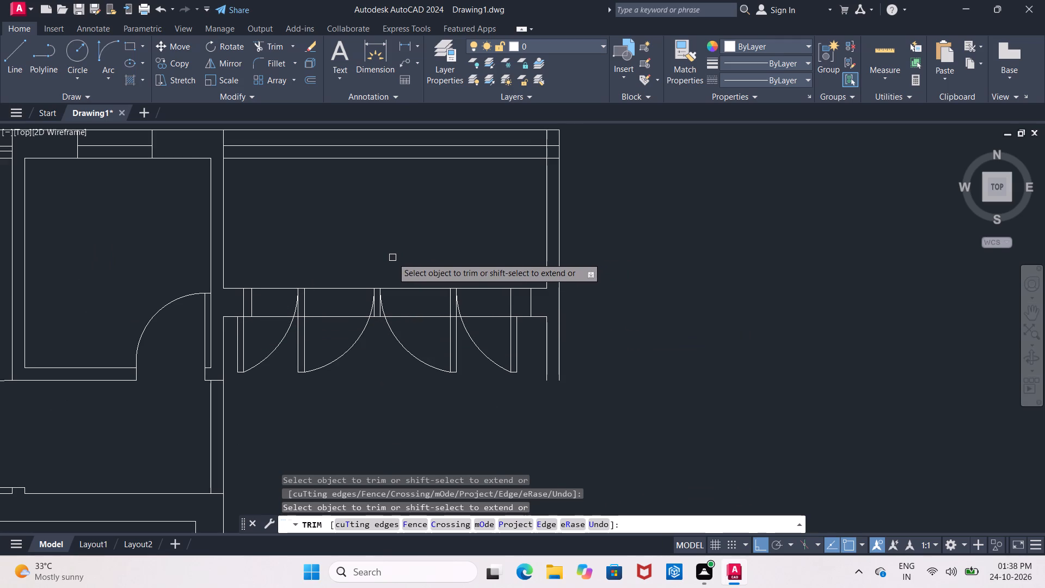
key(Escape)
Erase the two leftover short vertical lines inside the extension's lower wall, near the door assembly's west and east ends.
click(254, 310)
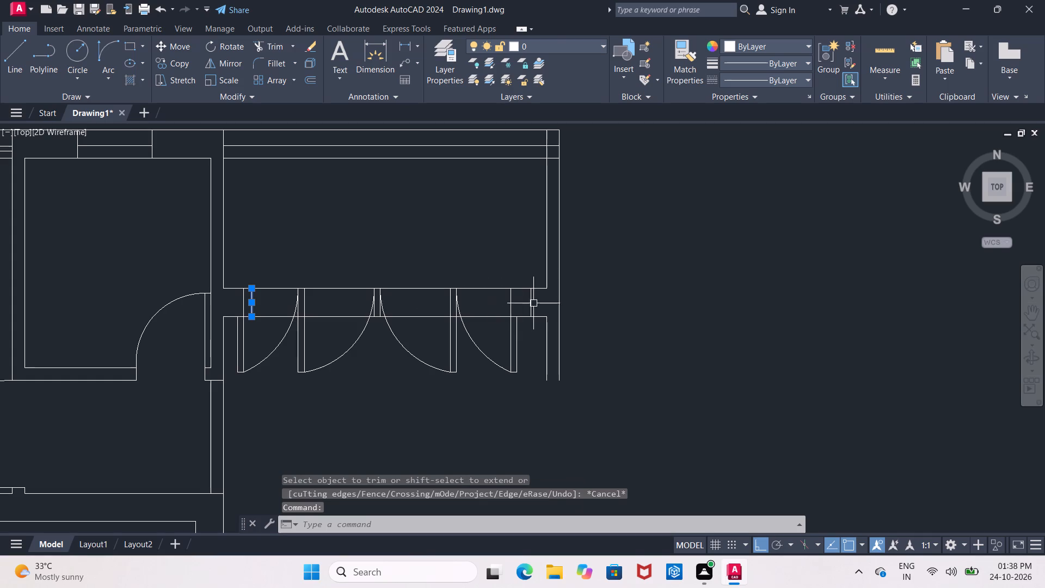
key(Delete)
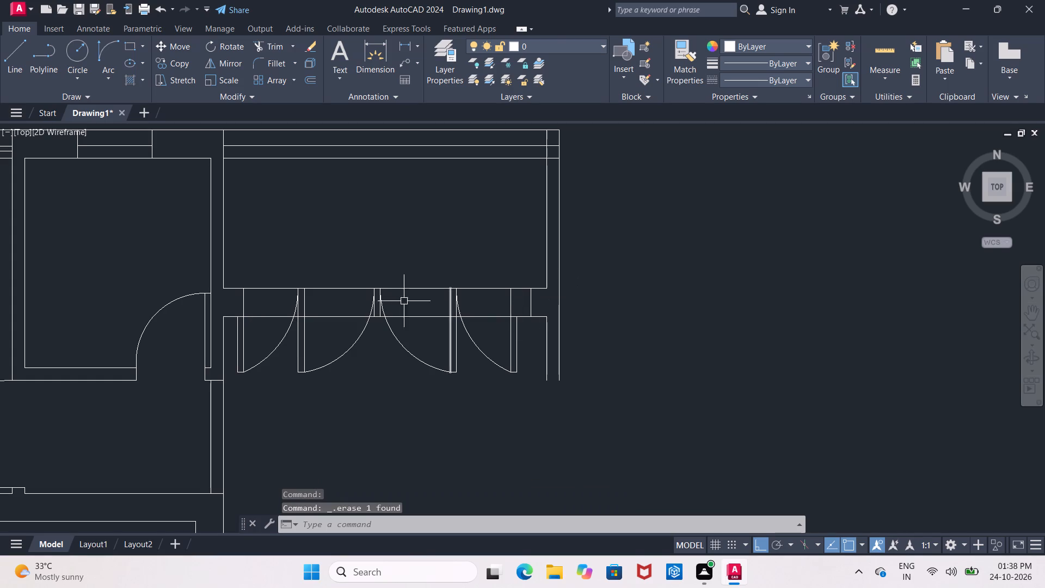
click(529, 303)
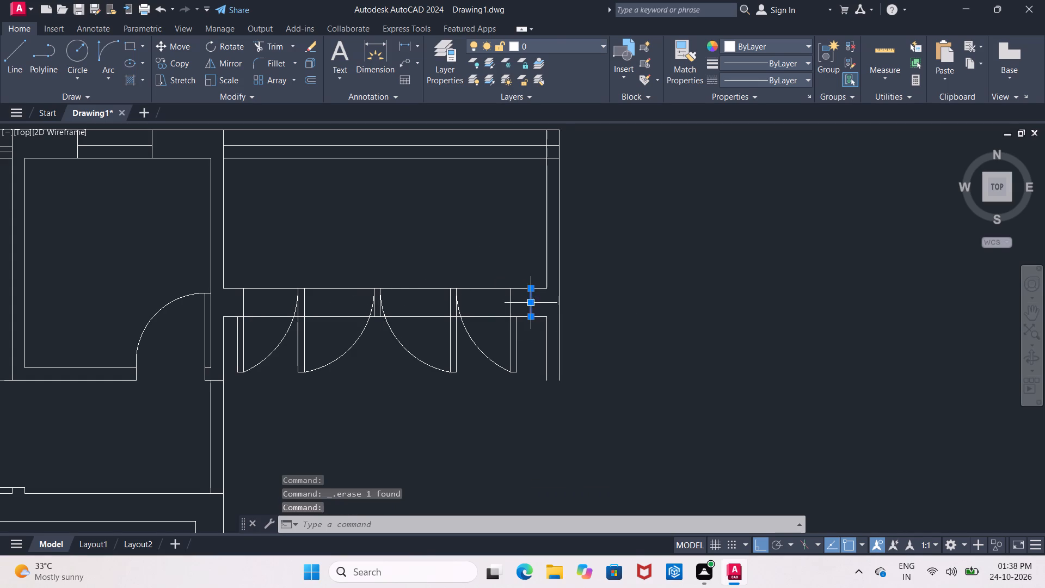
key(Delete)
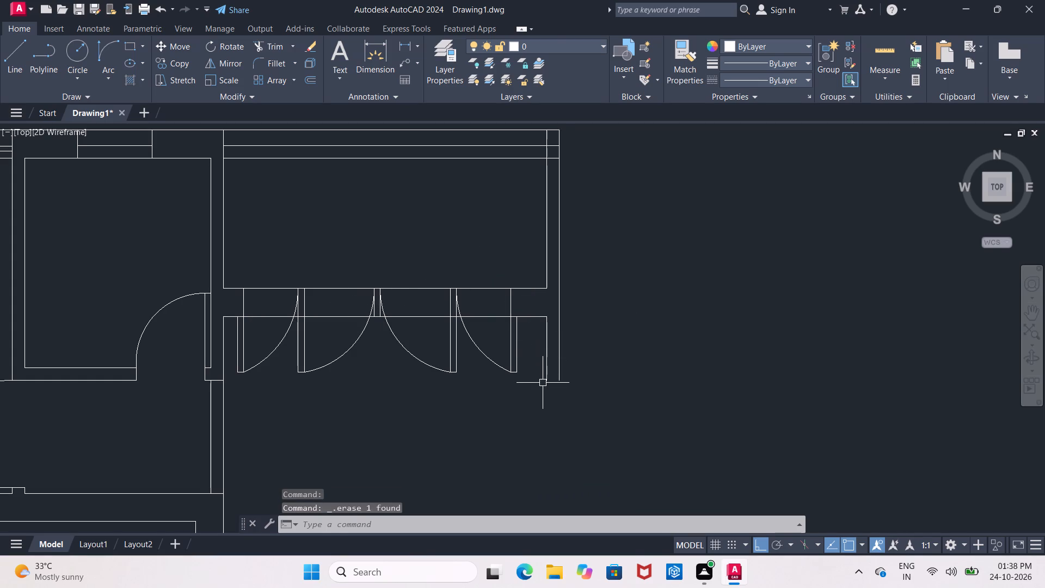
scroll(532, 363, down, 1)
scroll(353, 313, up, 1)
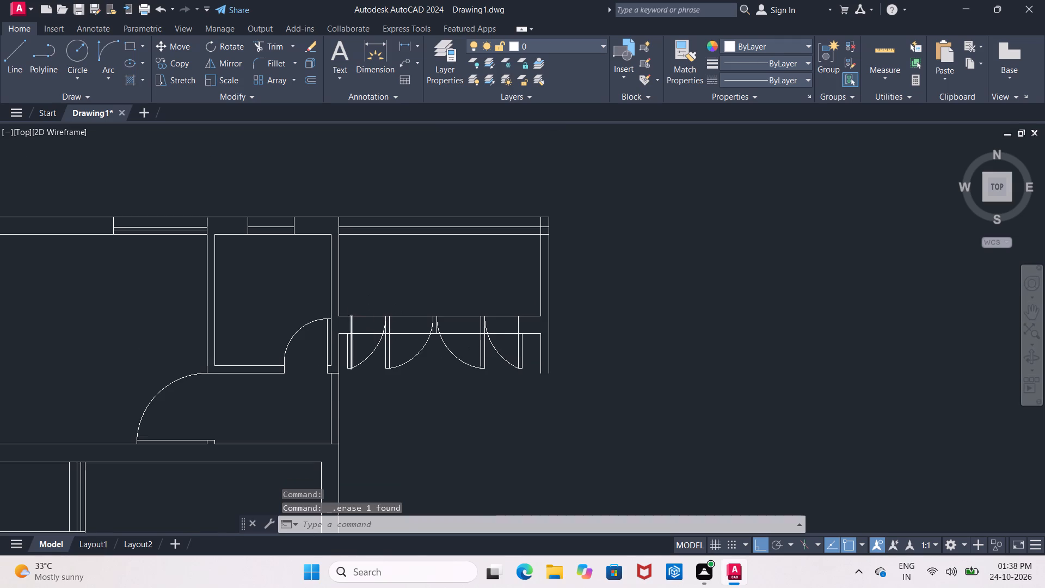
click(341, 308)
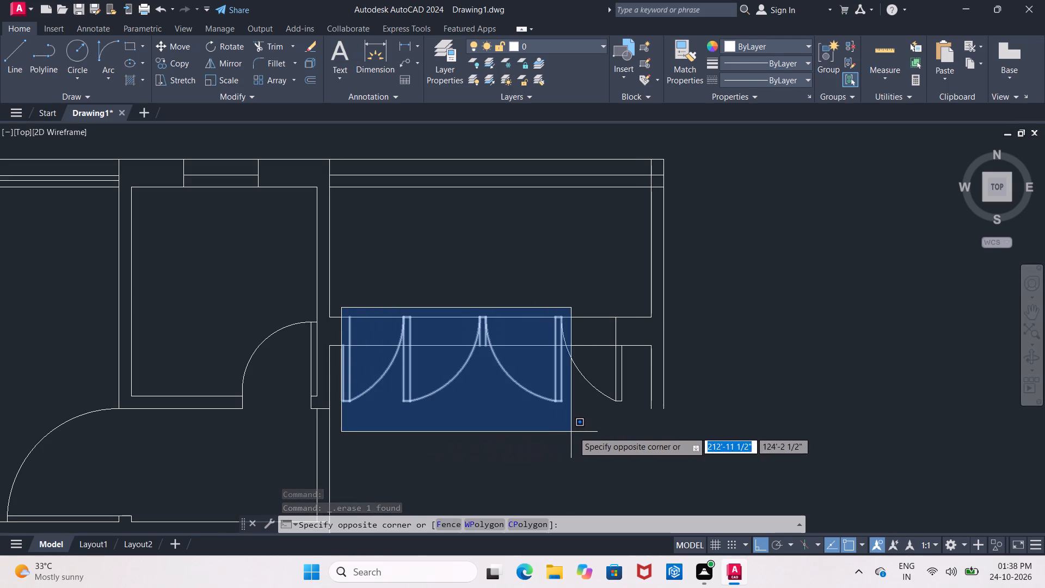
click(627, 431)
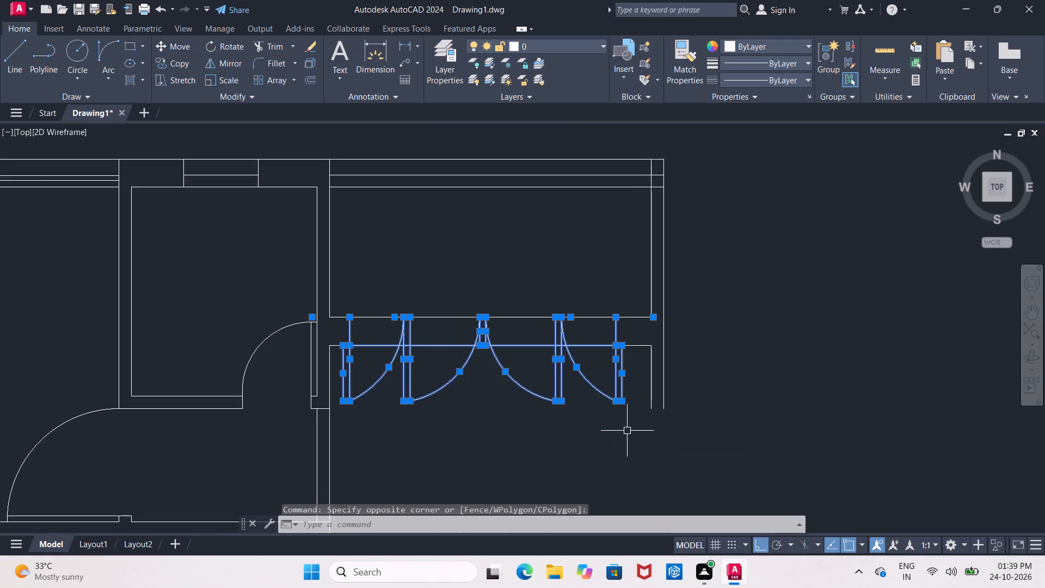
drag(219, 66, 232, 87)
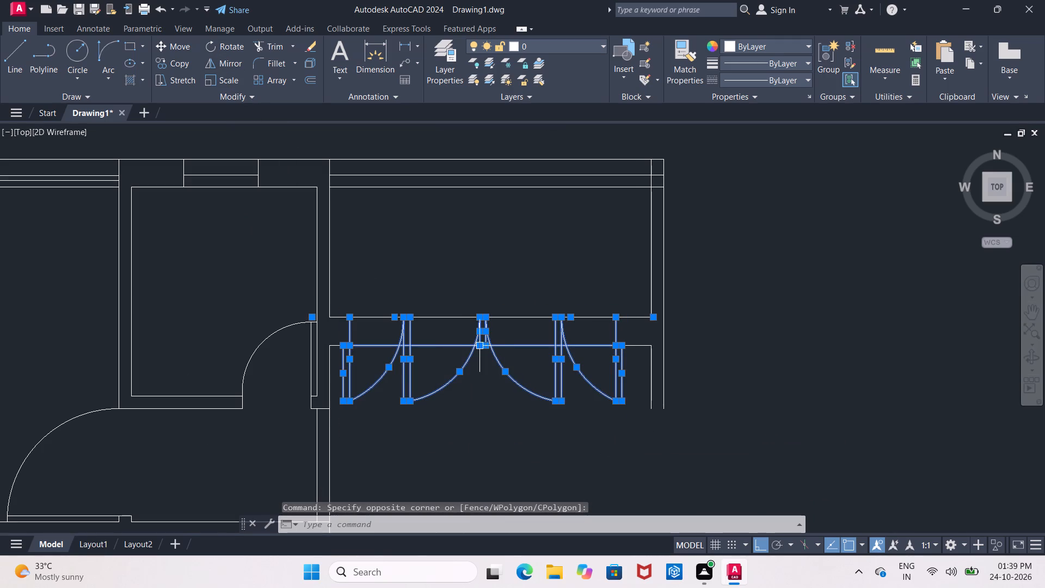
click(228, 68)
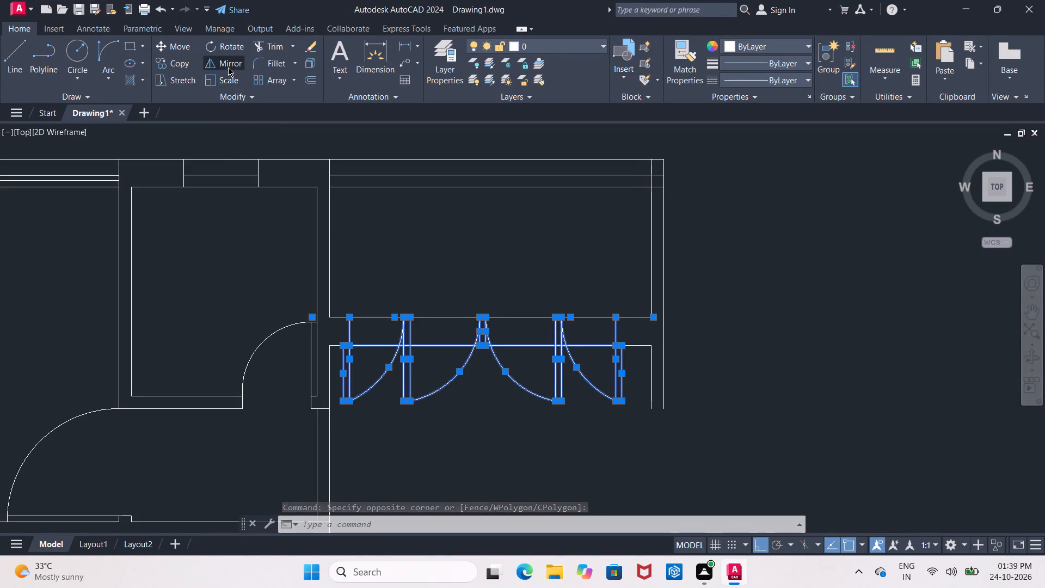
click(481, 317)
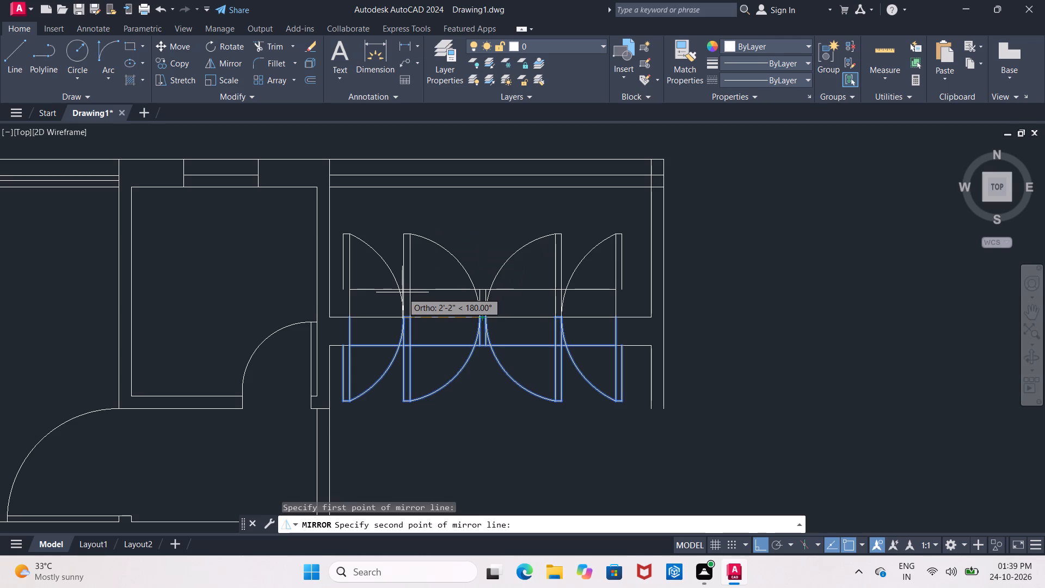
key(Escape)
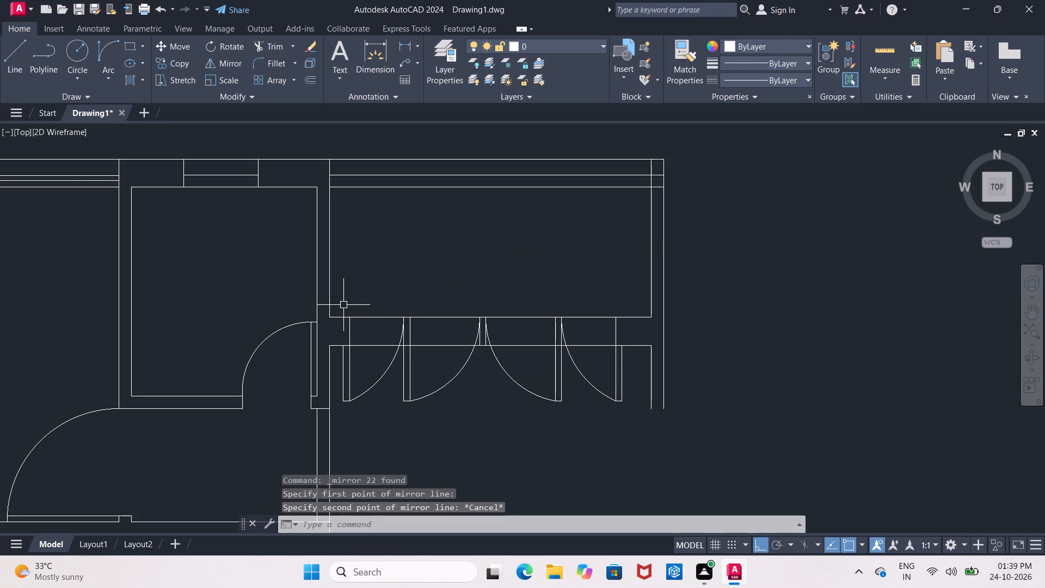
Mirror the extension's four-leaf door assembly vertically about the lower line of its lower wall, erasing the source objects.
drag(341, 308, 341, 315)
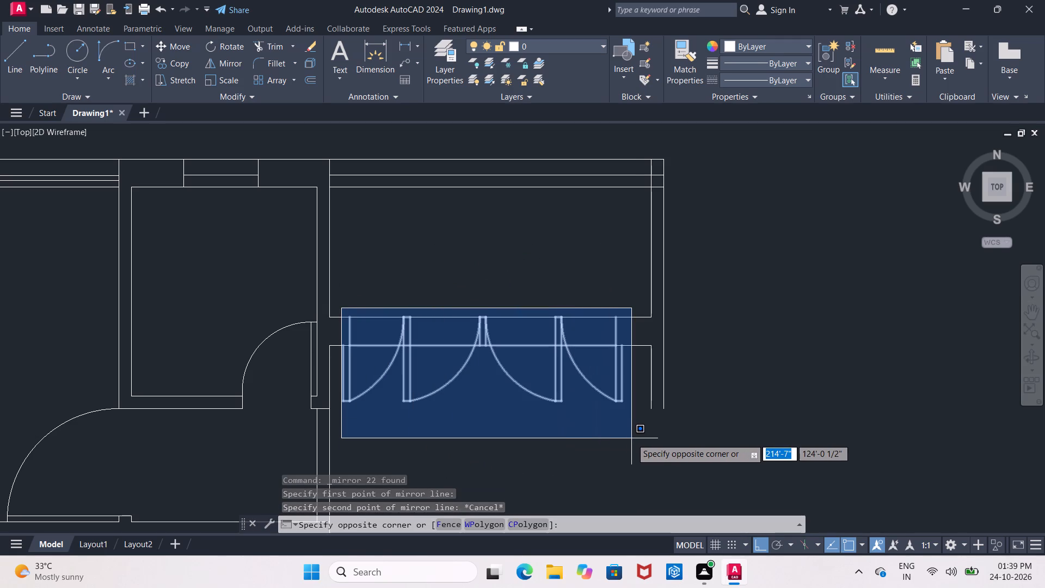
click(633, 438)
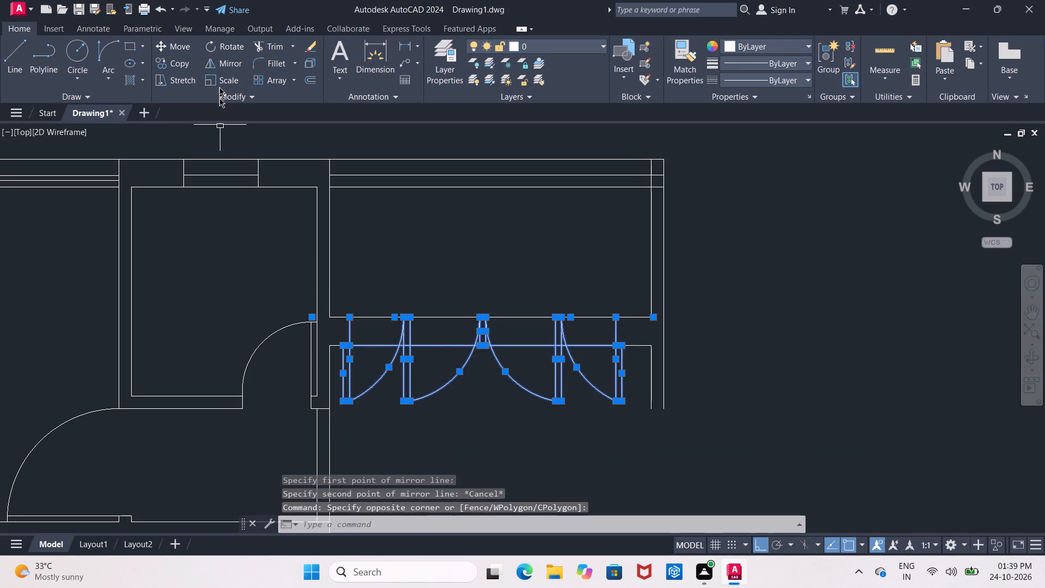
click(223, 66)
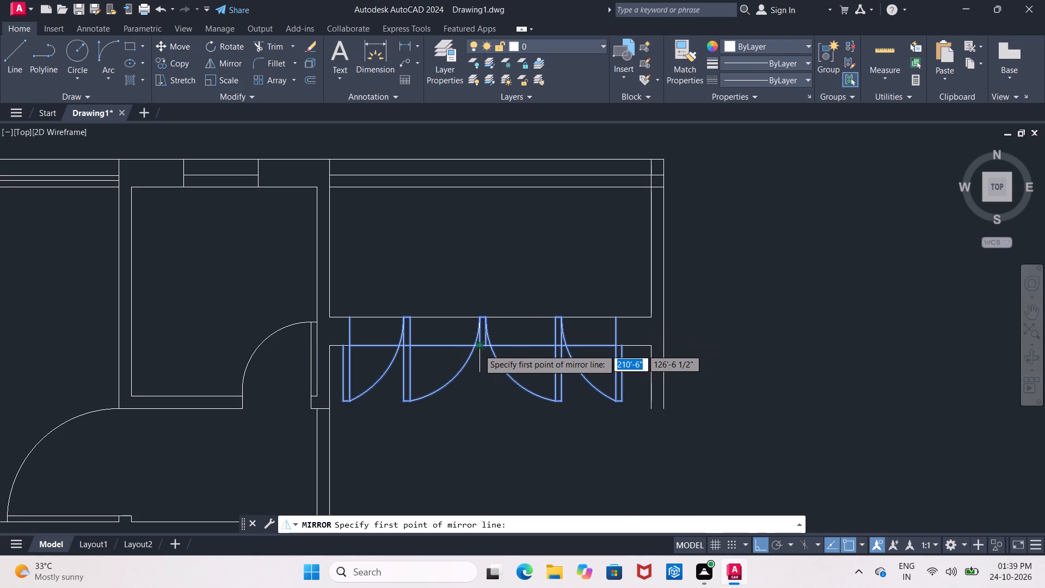
click(483, 349)
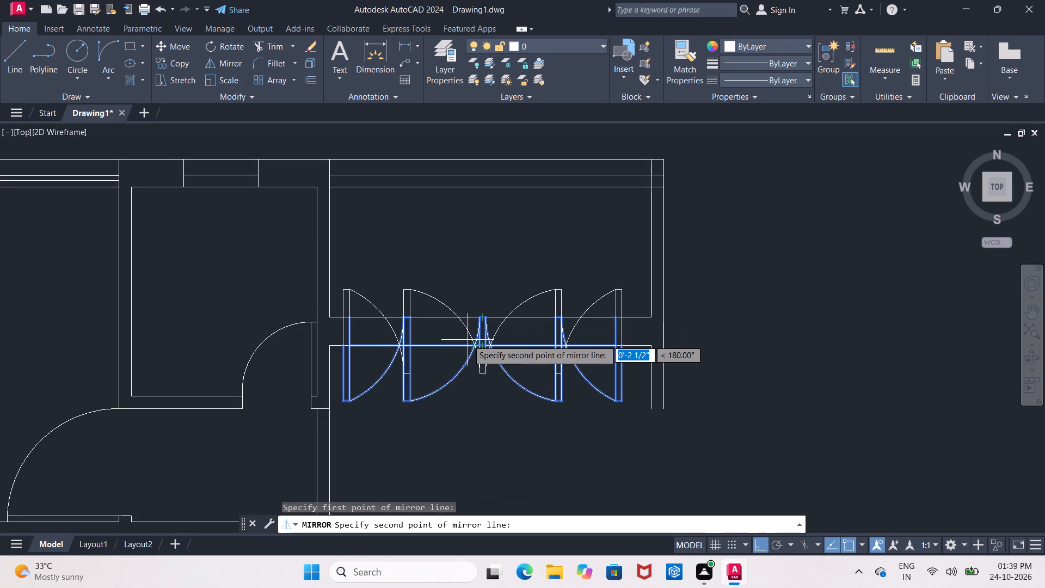
click(468, 340)
drag(495, 372, 468, 340)
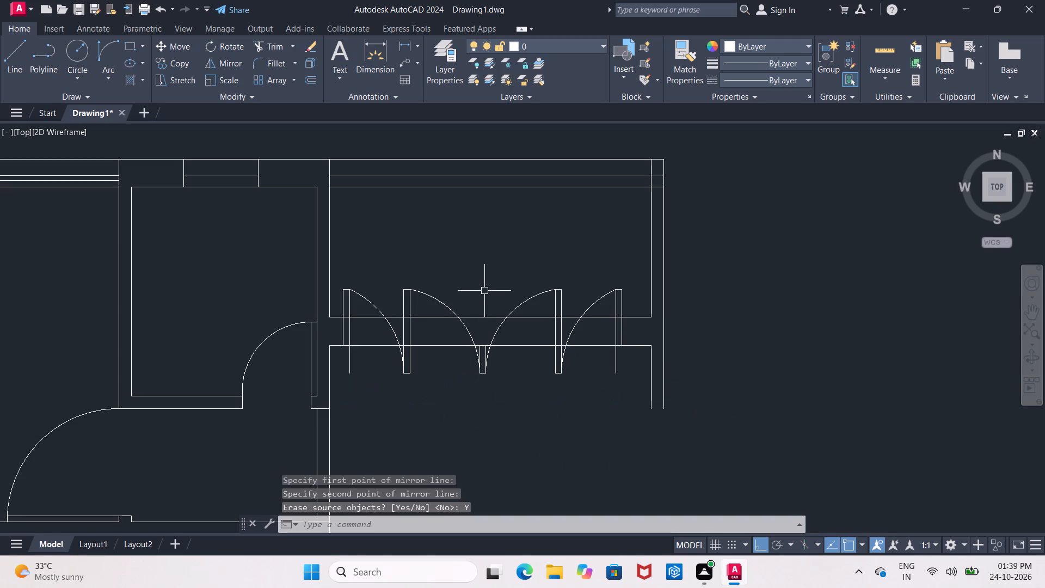
Erase the horizontal line spanning the four-leaf door opening on the lower face of the extension's lower wall.
click(381, 345)
key(Delete)
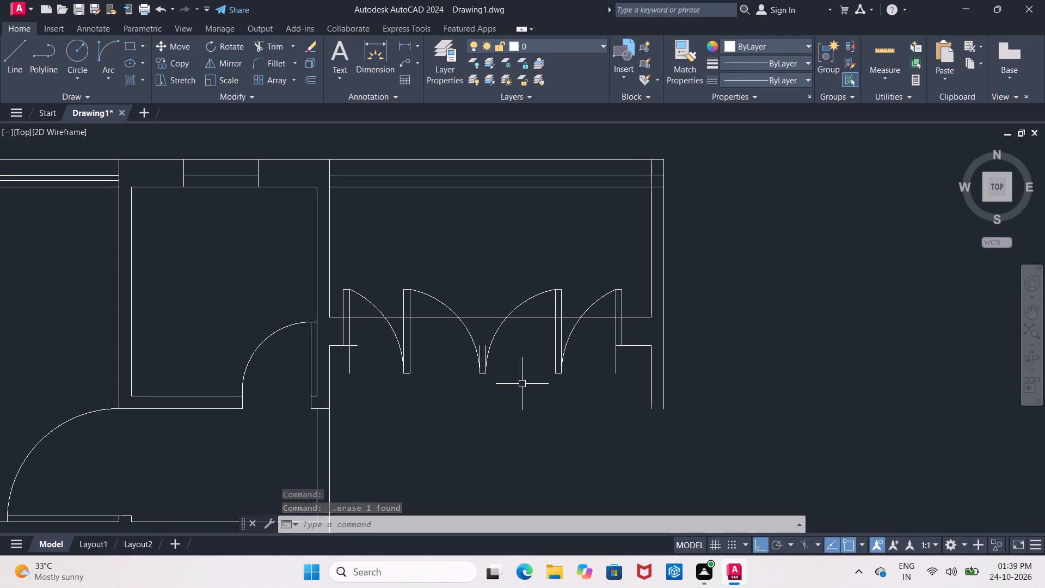
Examine the mirrored door's centre post and compare it with the matching four-leaf door at the plan's south side.
scroll(472, 348, up, 2)
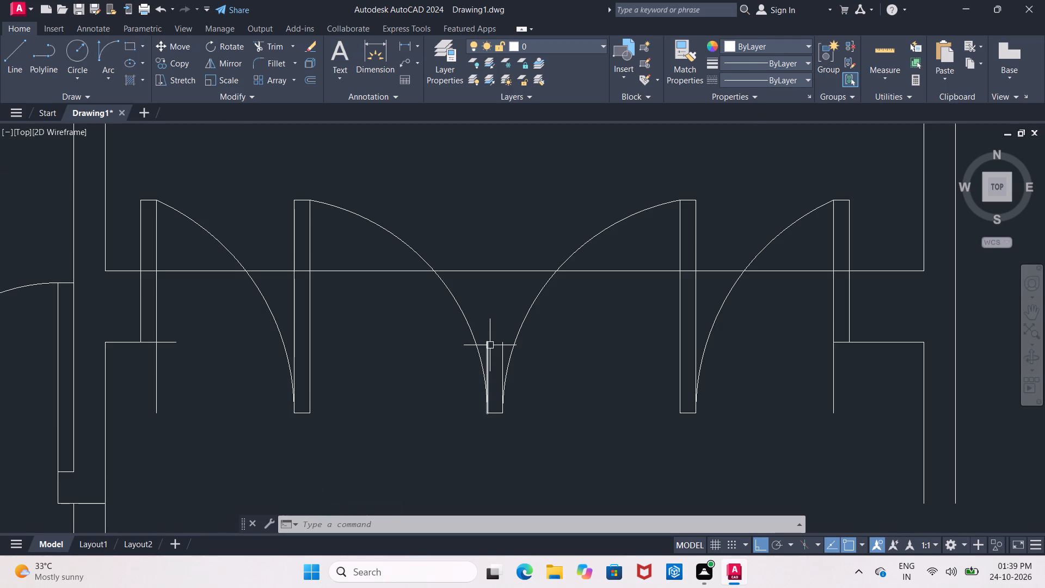
click(490, 345)
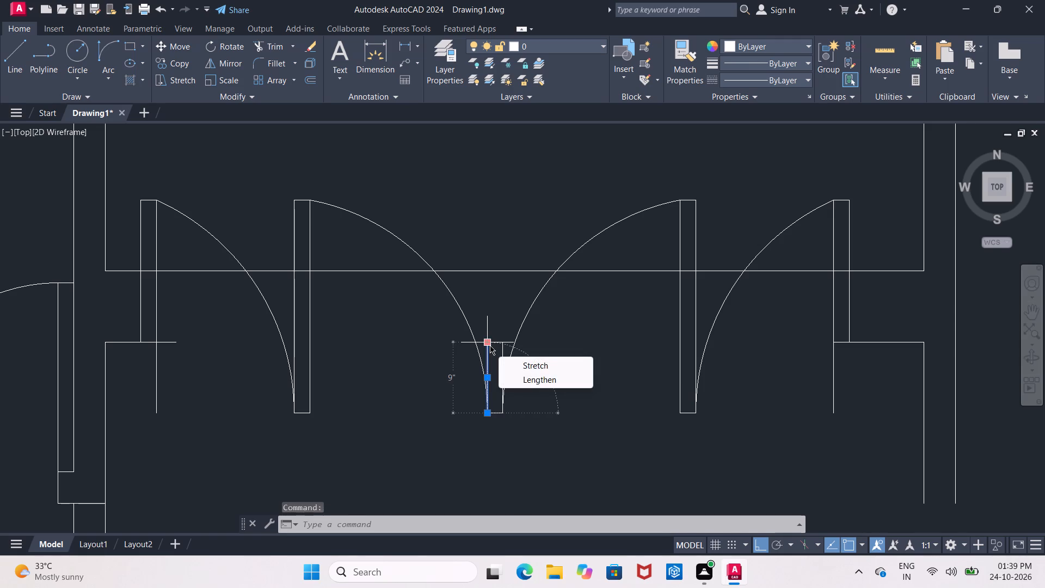
scroll(511, 333, down, 7)
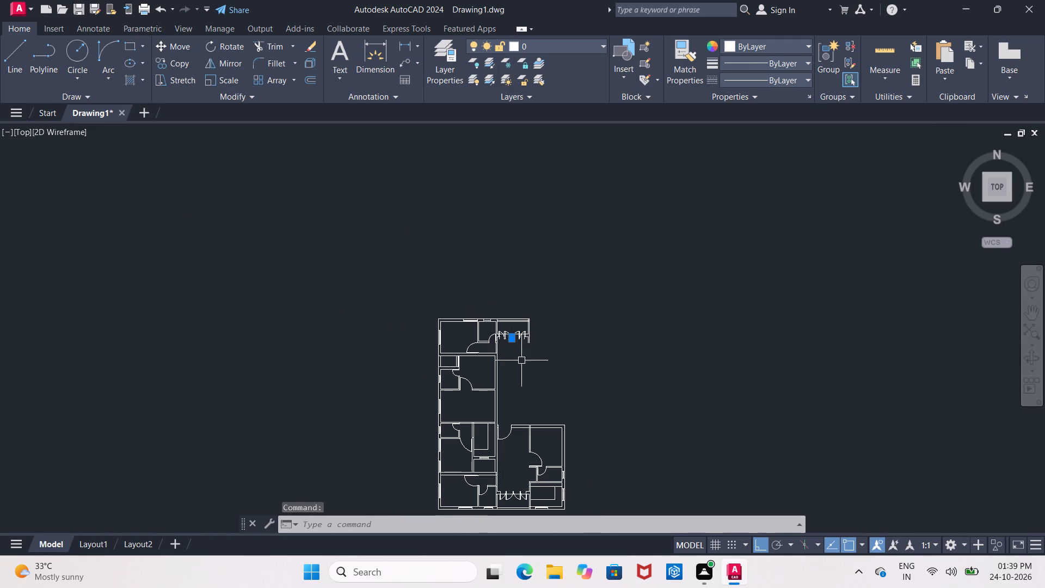
scroll(509, 481, up, 1)
middle_drag(510, 482, 497, 335)
scroll(497, 356, up, 3)
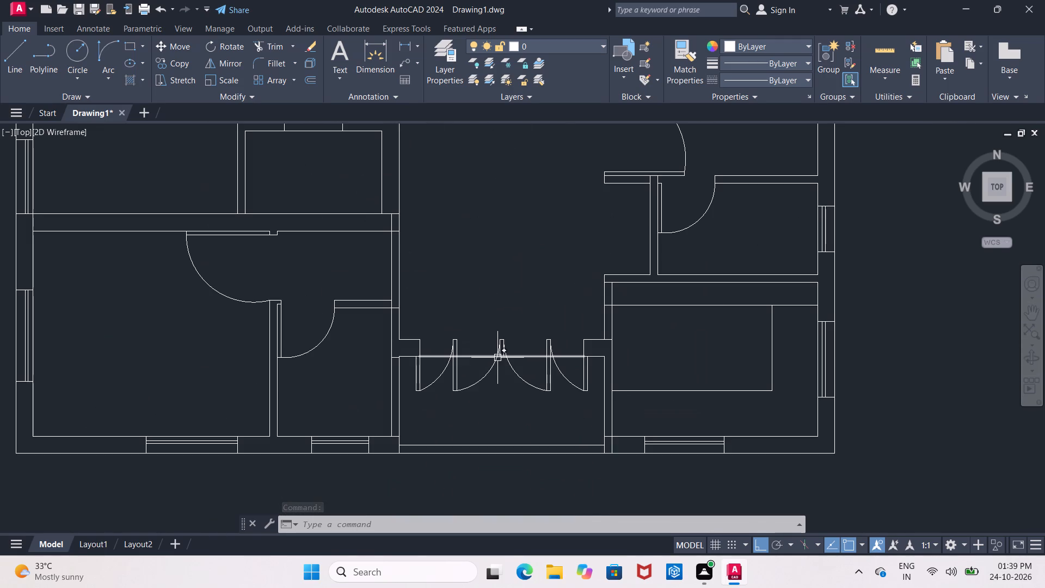
middle_drag(489, 269, 484, 329)
scroll(485, 279, down, 4)
scroll(480, 101, up, 2)
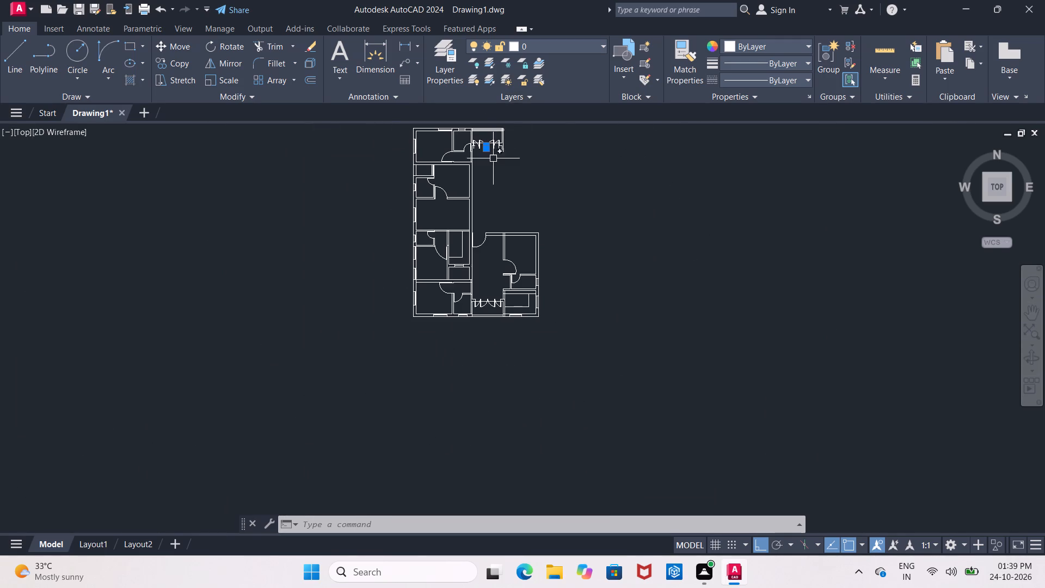
scroll(487, 128, up, 5)
key(Escape)
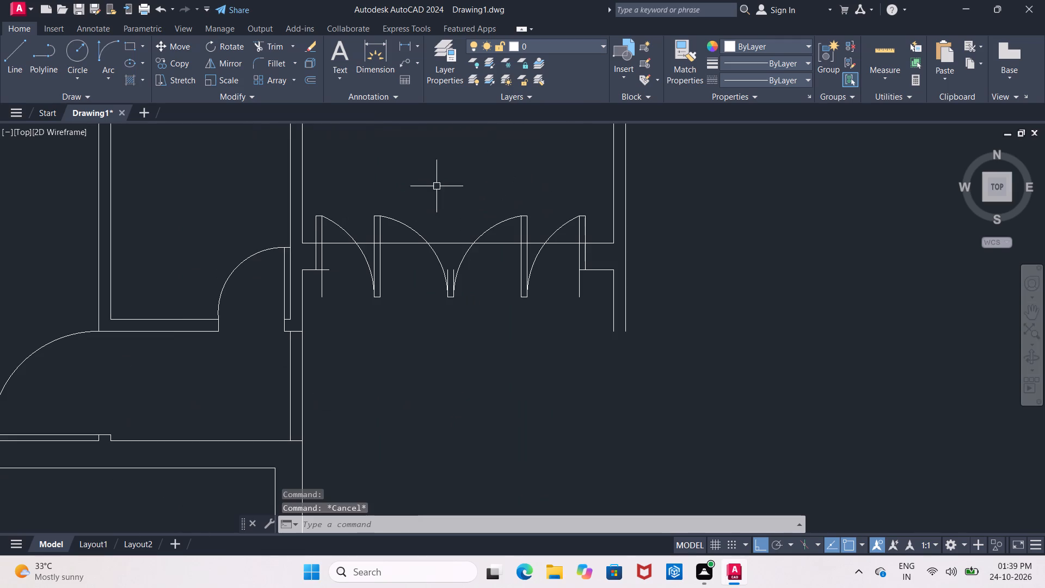
Draw a short horizontal line closing the open upper end of the four-leaf door's centre post.
drag(22, 45, 29, 54)
scroll(491, 277, up, 2)
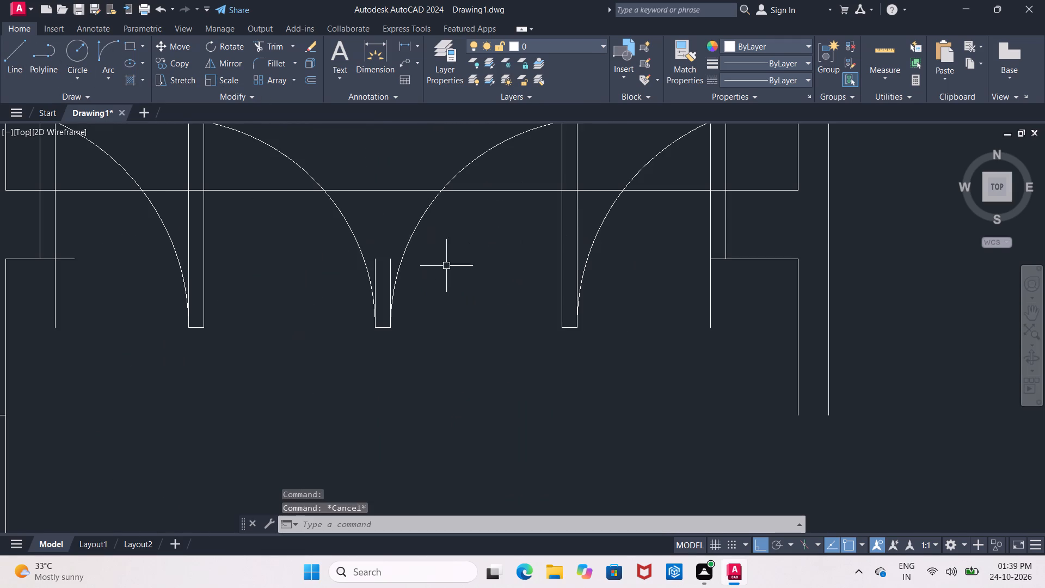
click(25, 59)
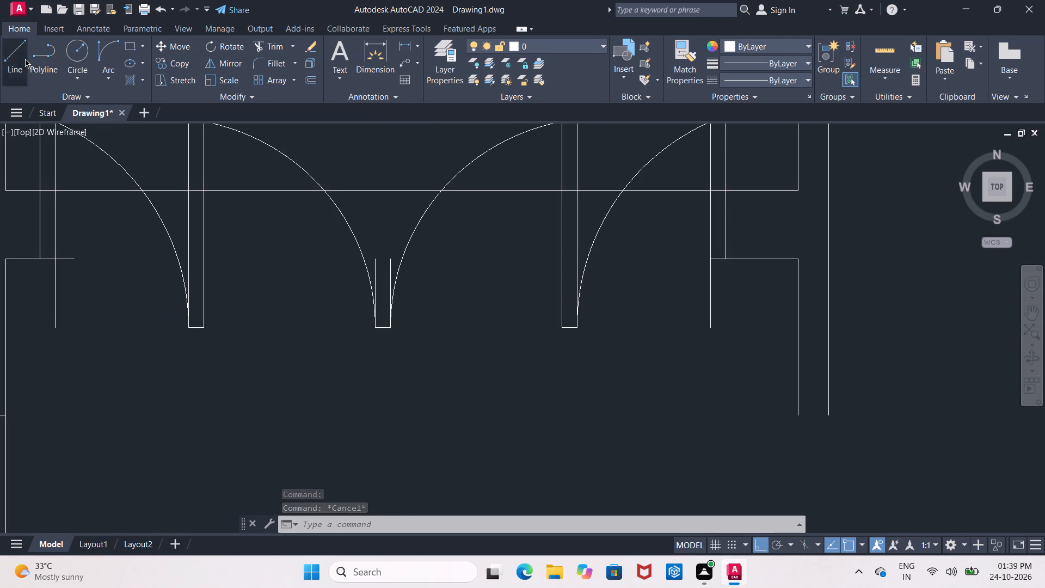
click(379, 259)
click(394, 259)
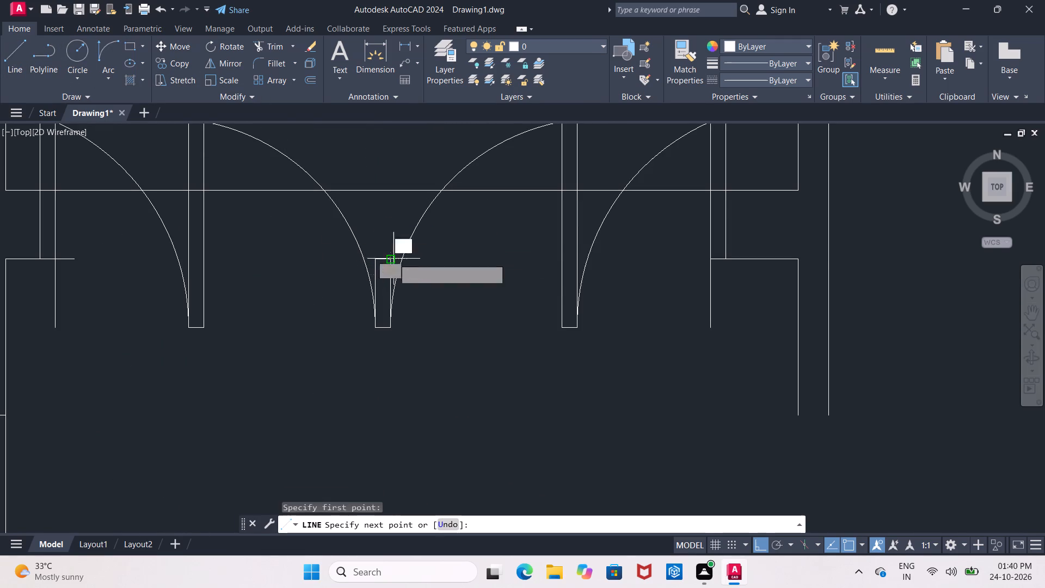
key(Escape)
Trim the wall-line stub past the door's west jamb and the jamb lines hanging below the wall at both ends of the door.
scroll(627, 232, down, 1)
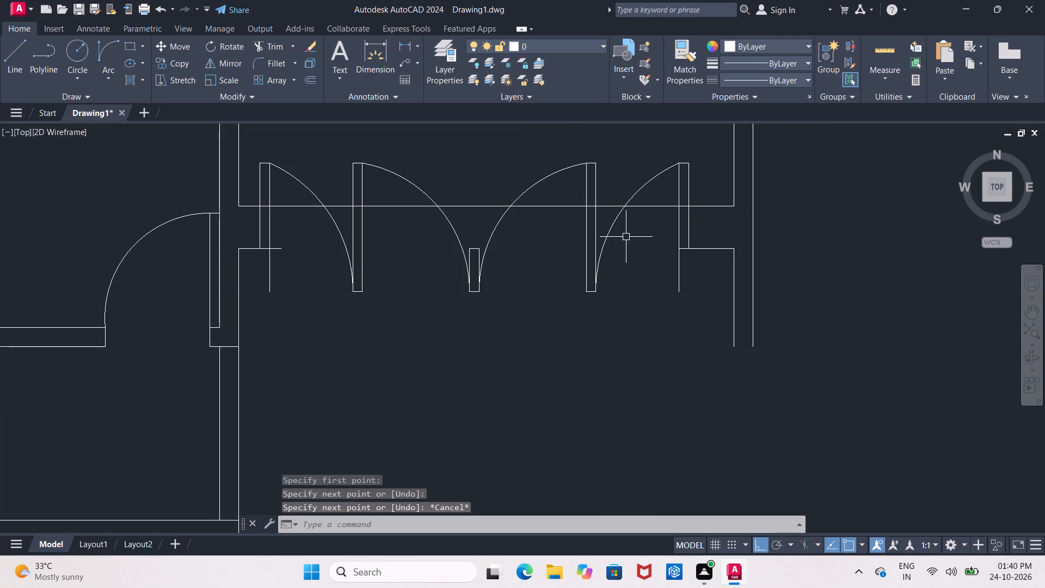
text(tr)
key(space)
key(space)
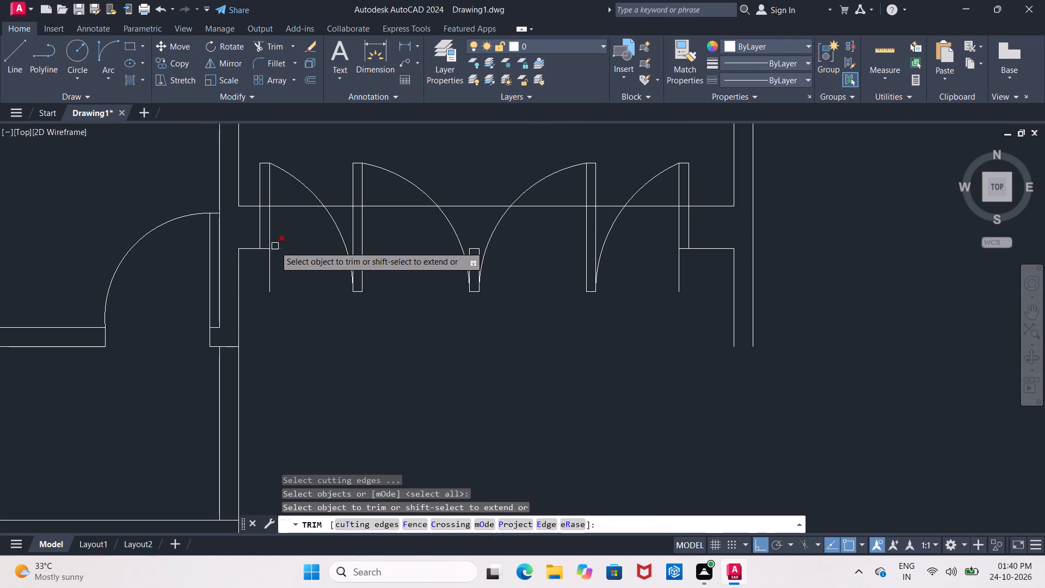
click(275, 246)
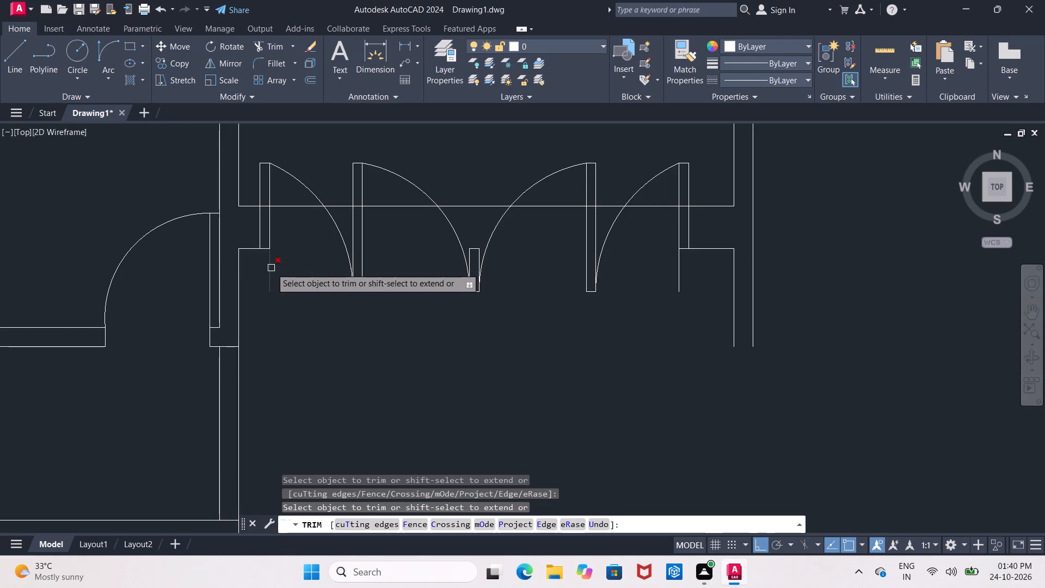
click(271, 268)
click(679, 281)
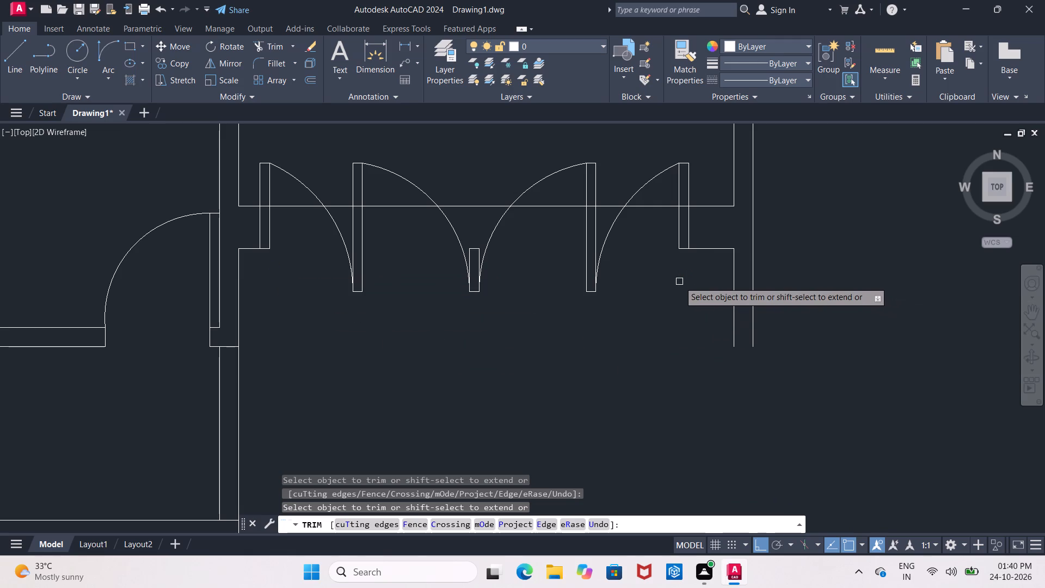
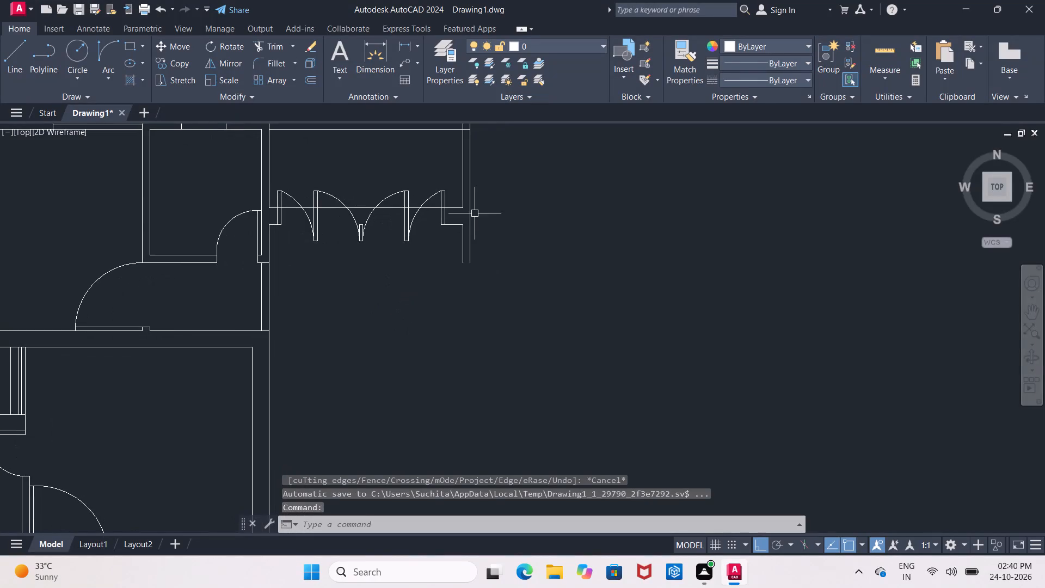
Offset the outer east wall line beside the row of four door leaves 9' to the east.
scroll(476, 192, up, 3)
middle_drag(476, 187, 441, 250)
scroll(472, 198, down, 3)
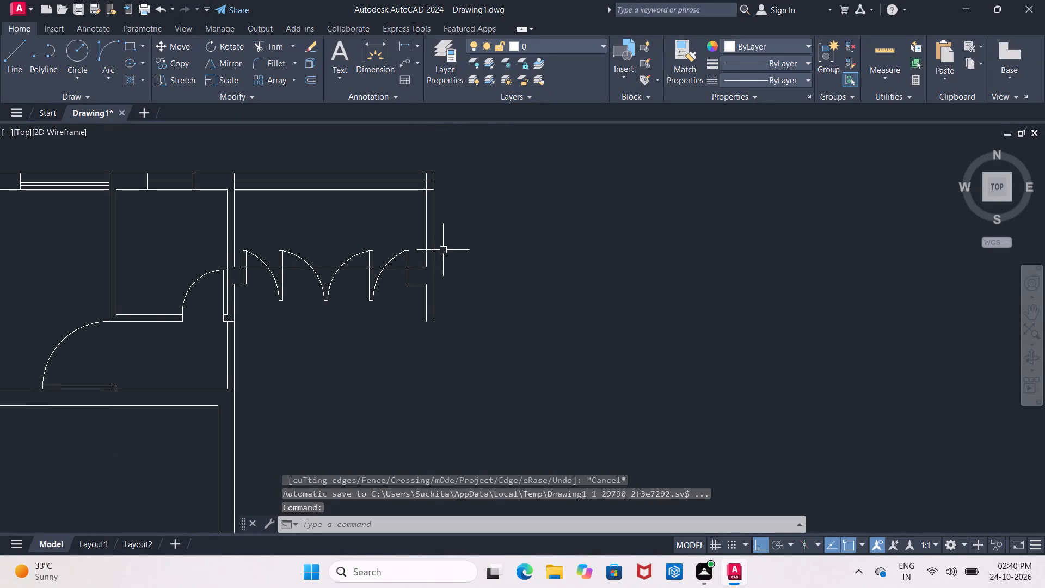
key(Escape)
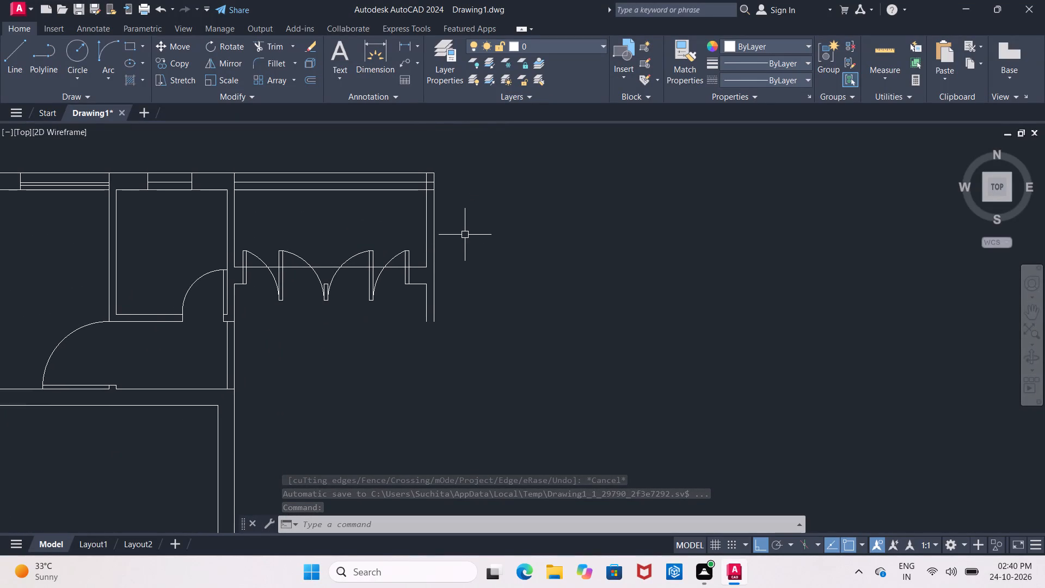
key(o)
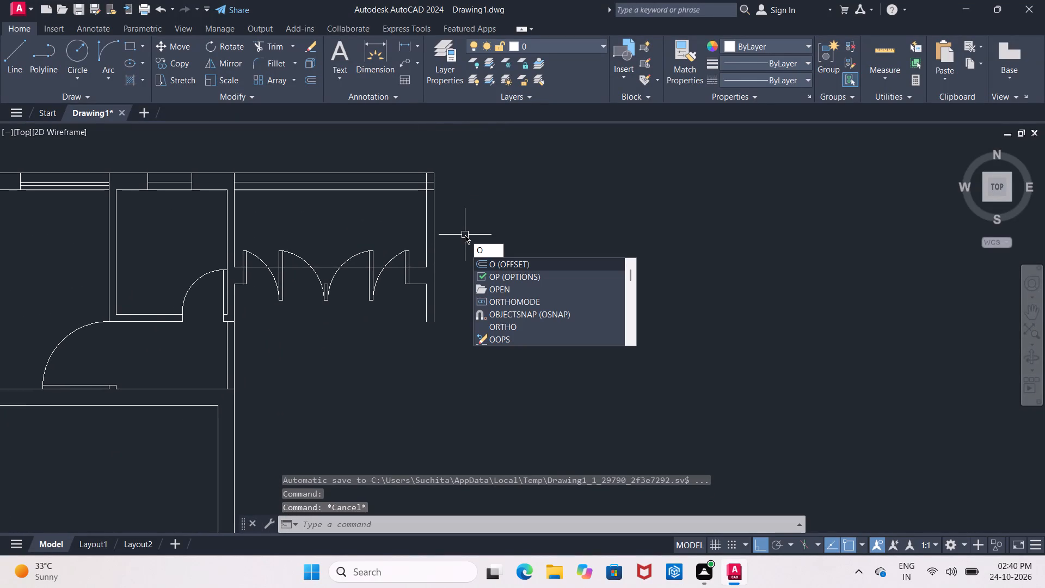
key(Return)
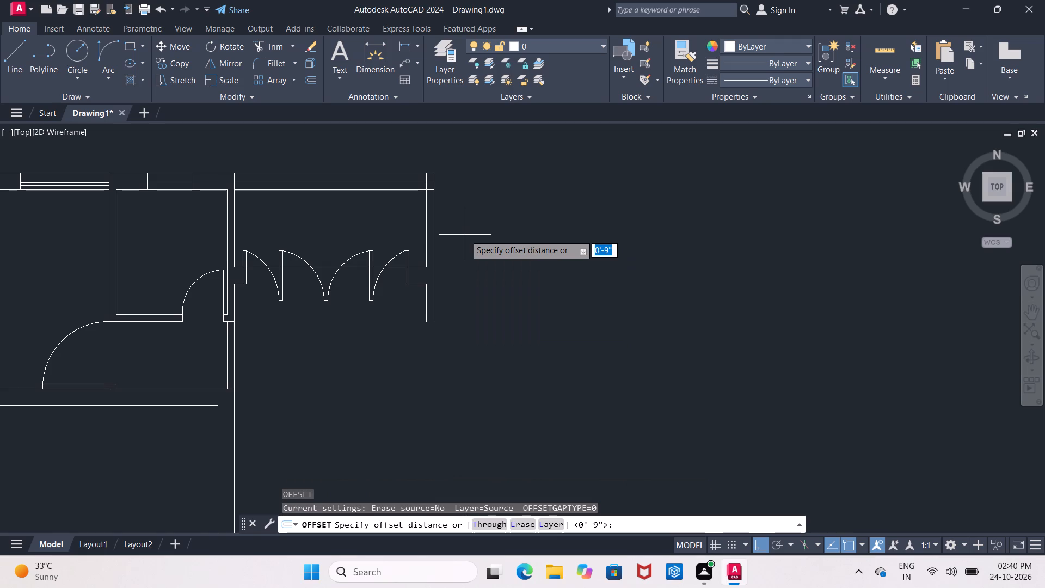
text(9')
key(Return)
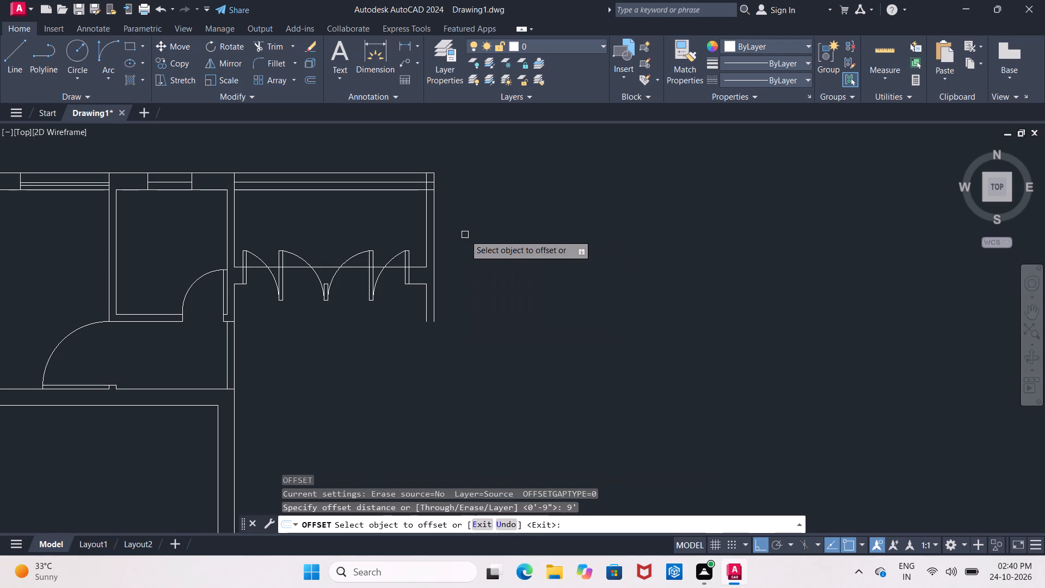
click(435, 249)
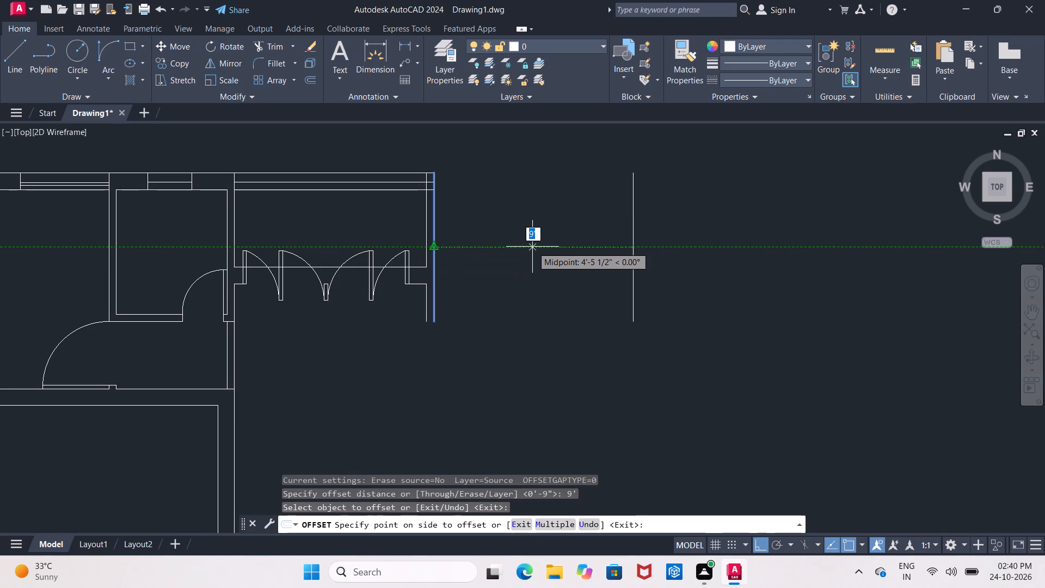
click(532, 247)
key(Return)
Offset the new vertical line 9" to the east to form the outer wall's thickness.
key(Return)
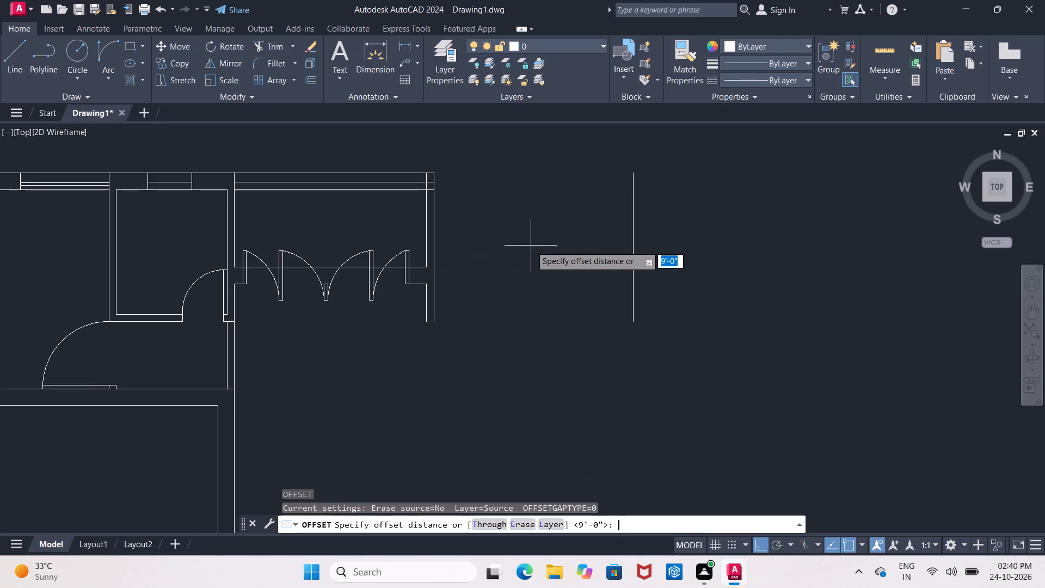
text(9")
key(Return)
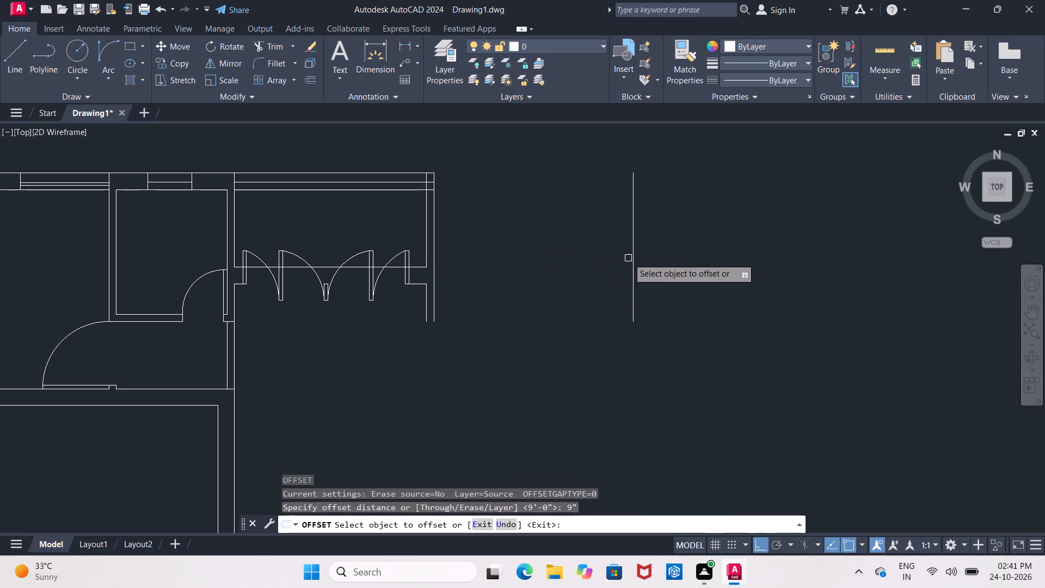
drag(632, 258, 641, 259)
click(662, 259)
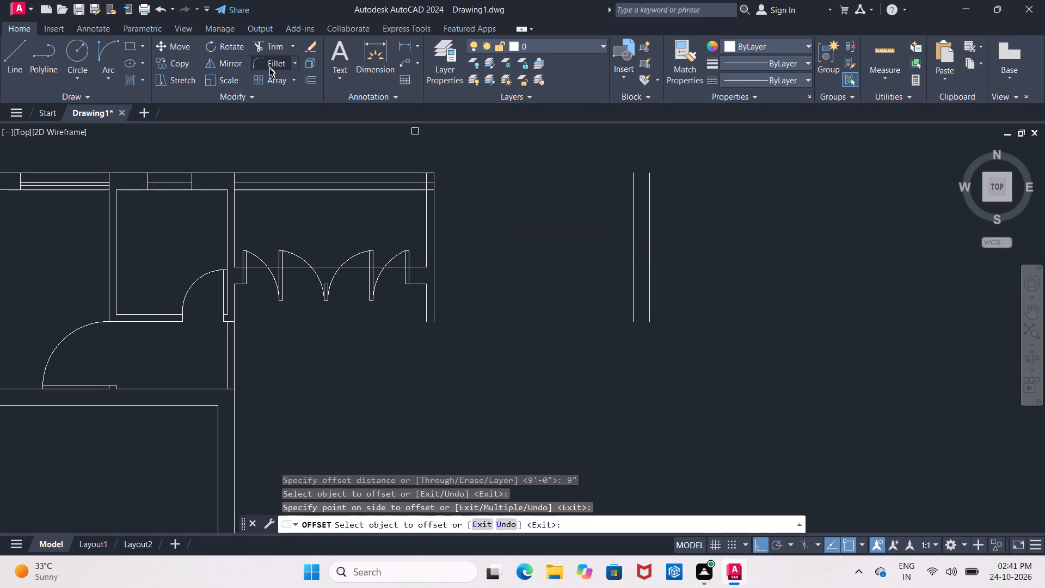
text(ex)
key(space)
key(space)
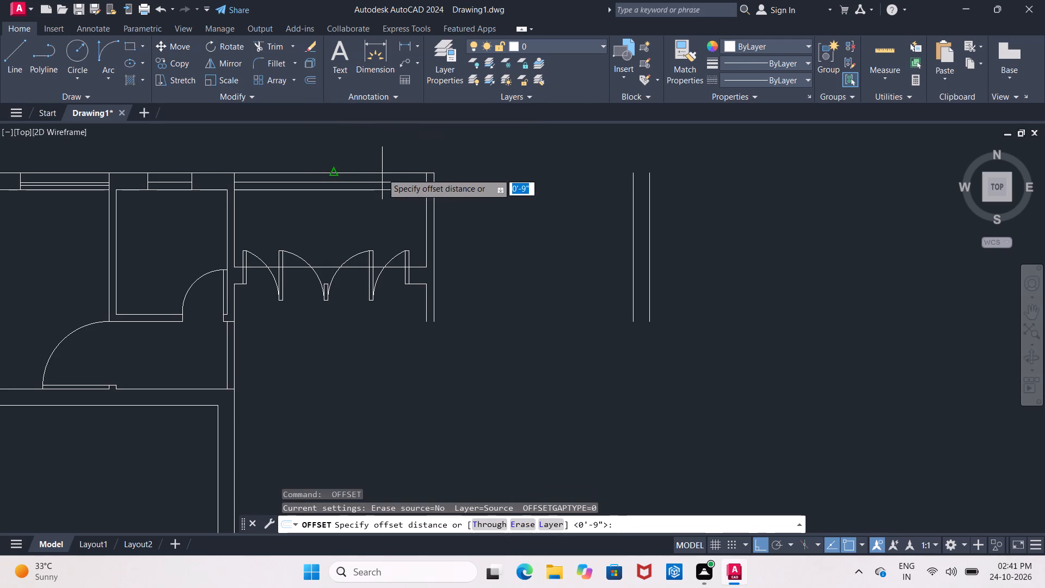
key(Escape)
Extend the outer and inner north wall lines east to the outermost new vertical line.
text(ex)
key(space)
key(space)
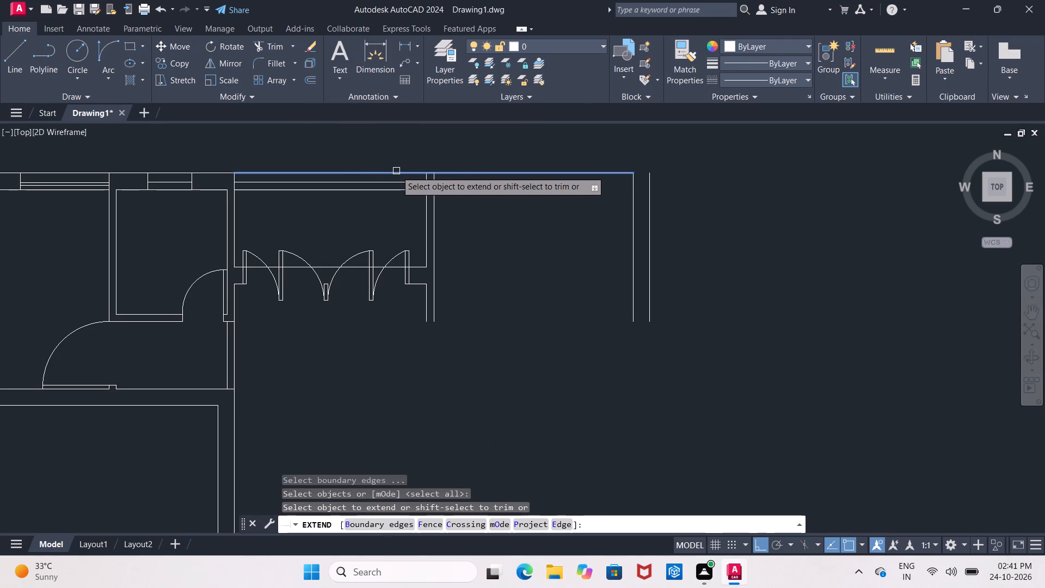
click(396, 171)
click(482, 170)
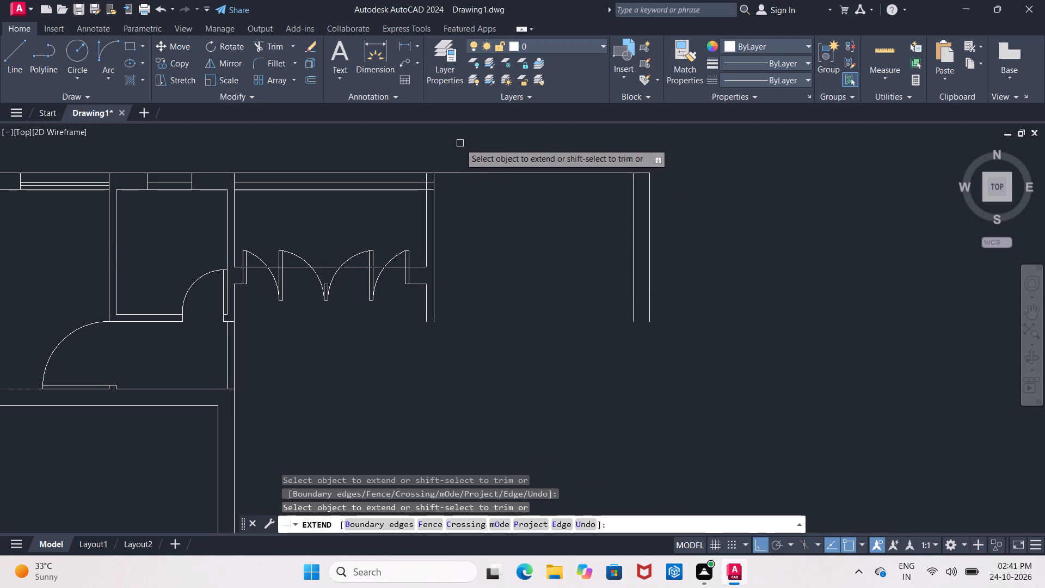
click(398, 191)
click(576, 192)
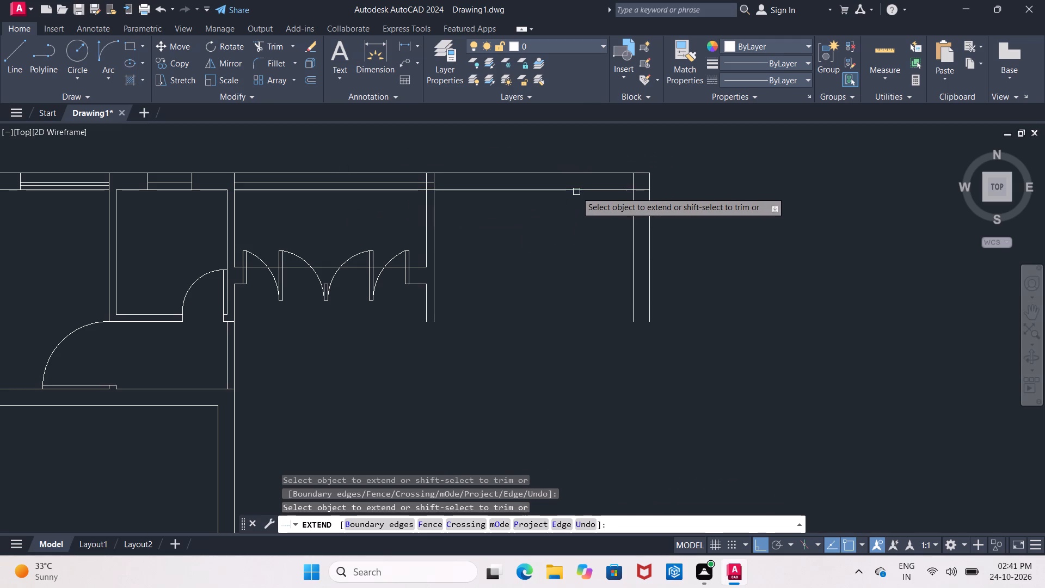
key(Escape)
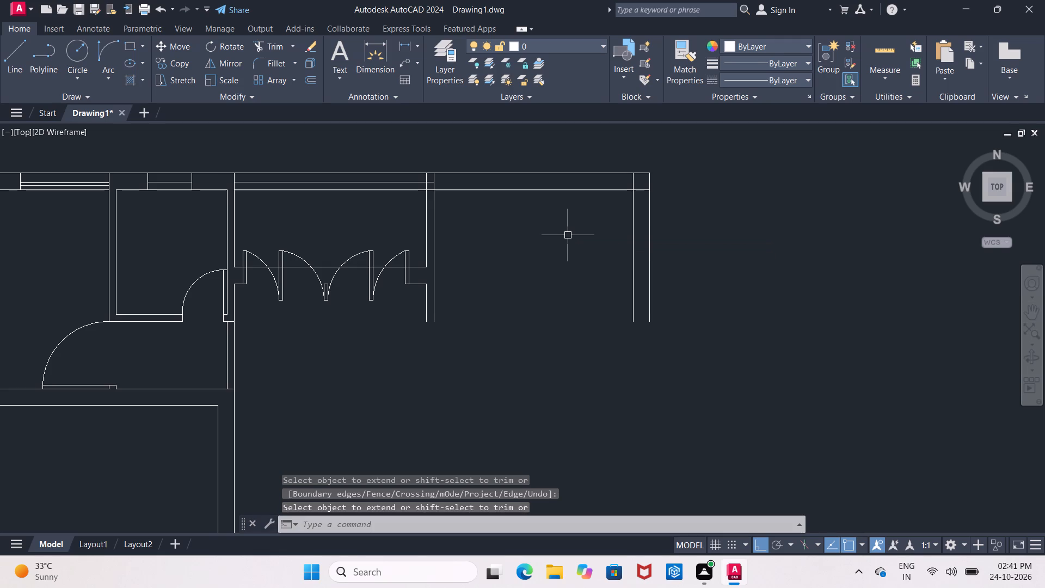
Offset the inner north wall line 10'6" to the south.
key(o)
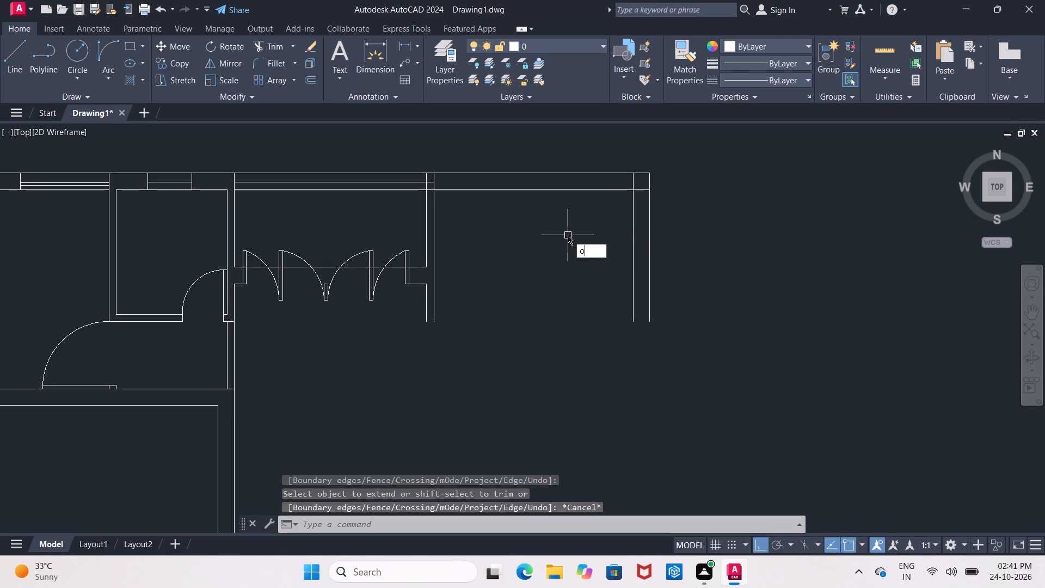
key(Return)
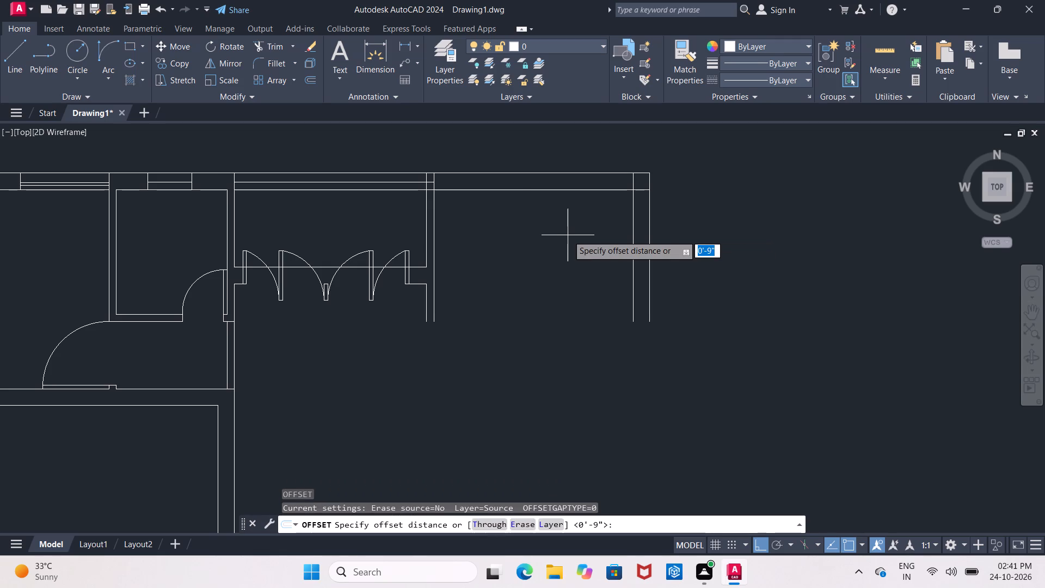
text(10'6)
key(shift+quotedbl)
key(Return)
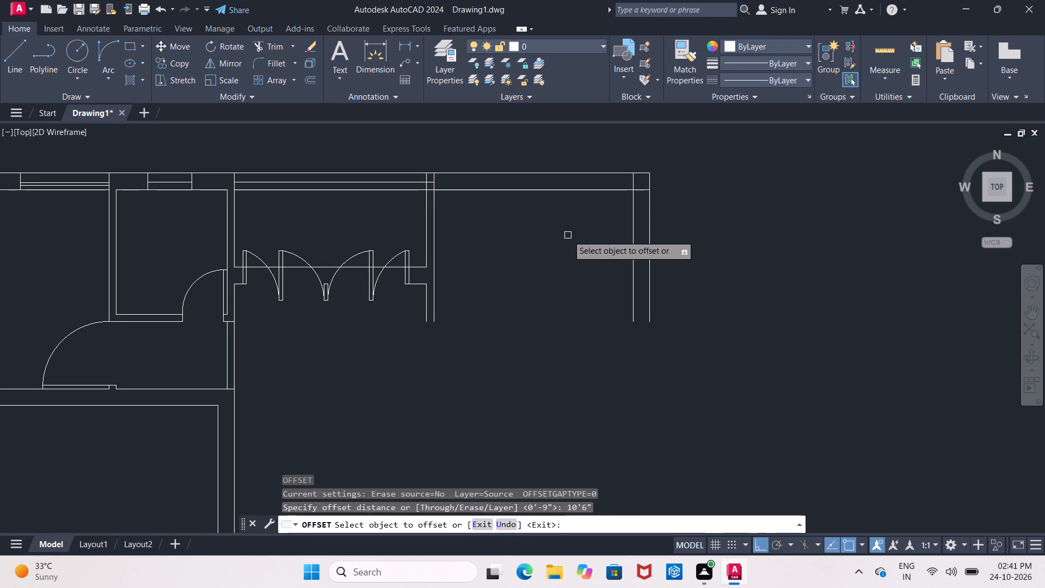
click(561, 188)
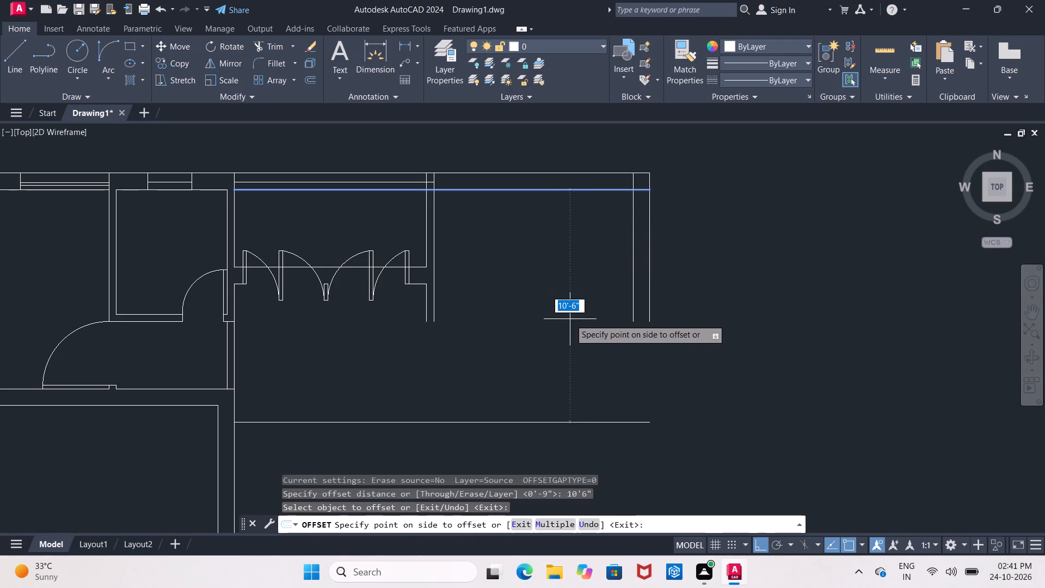
click(570, 319)
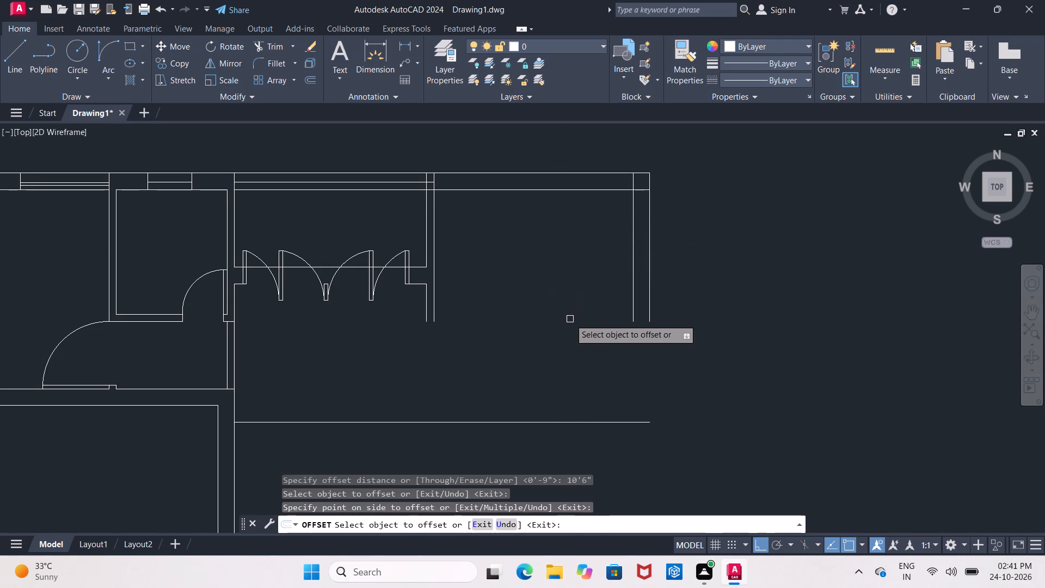
scroll(569, 322, down, 2)
middle_drag(568, 322, 512, 244)
scroll(568, 321, up, 1)
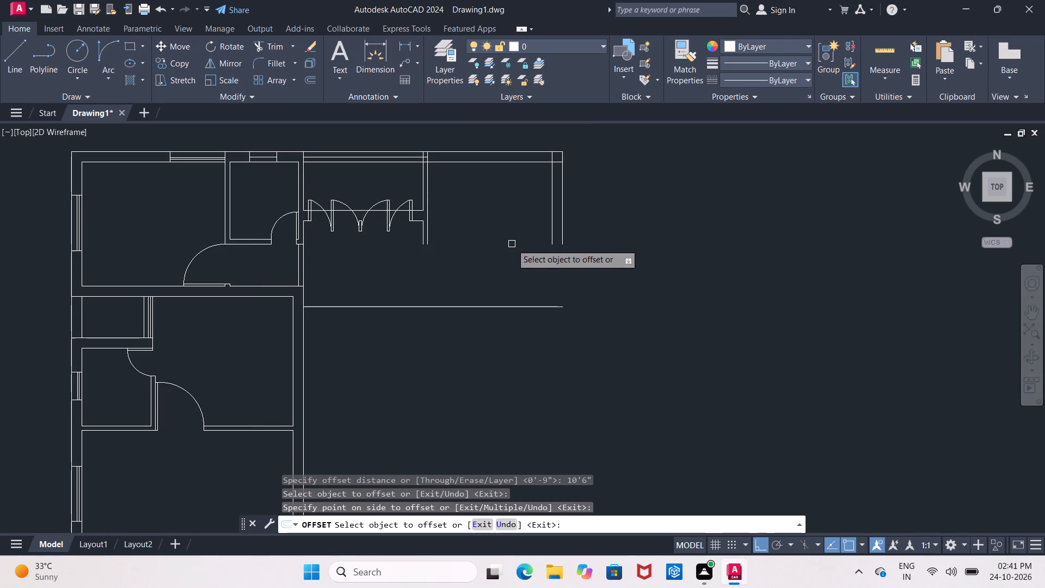
key(Escape)
Extend both new east wall lines south to the new horizontal line.
text(ex)
key(space)
key(space)
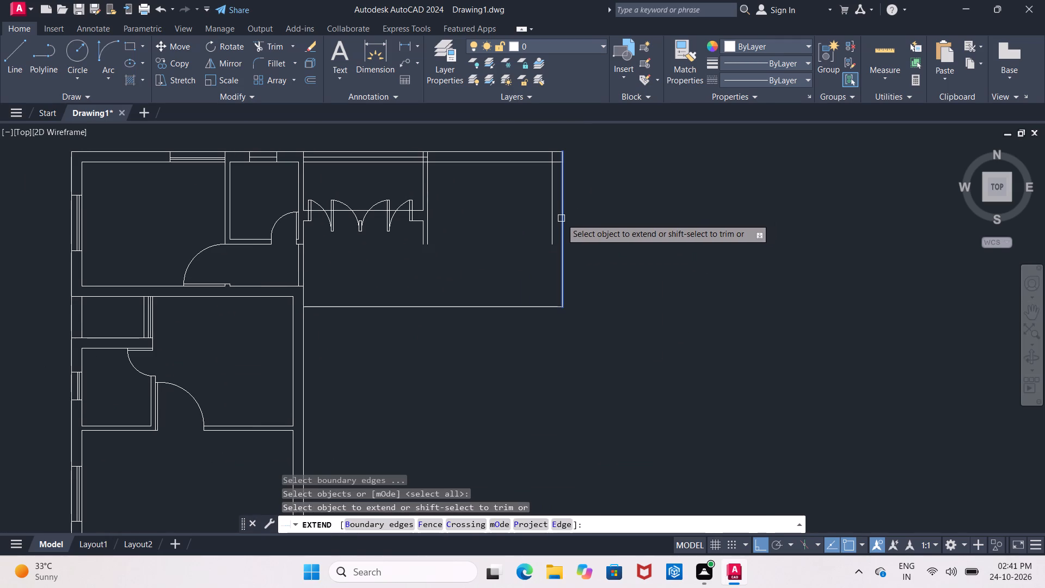
click(561, 218)
click(554, 226)
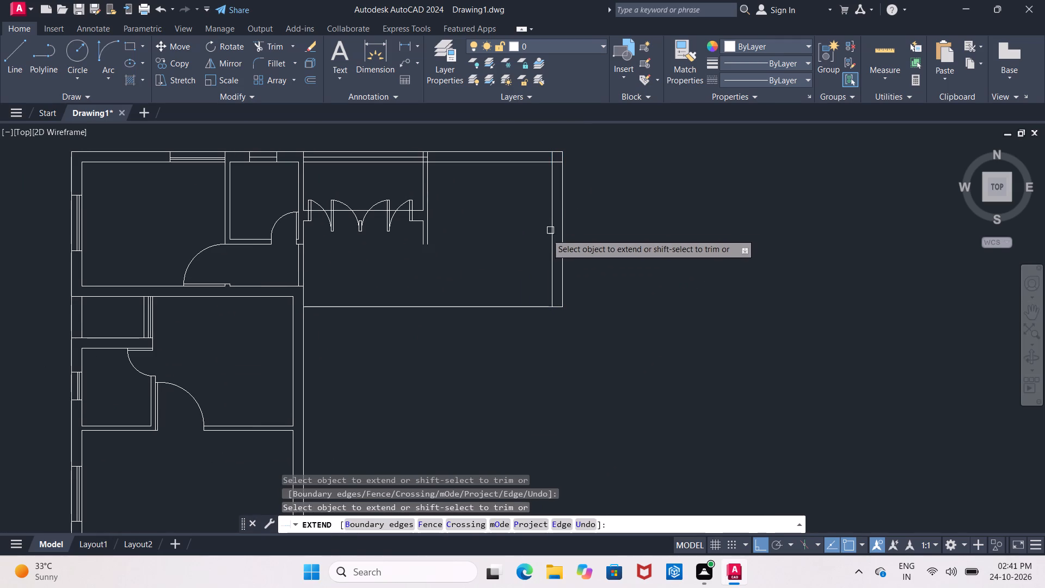
scroll(519, 291, up, 1)
middle_drag(519, 291, 520, 268)
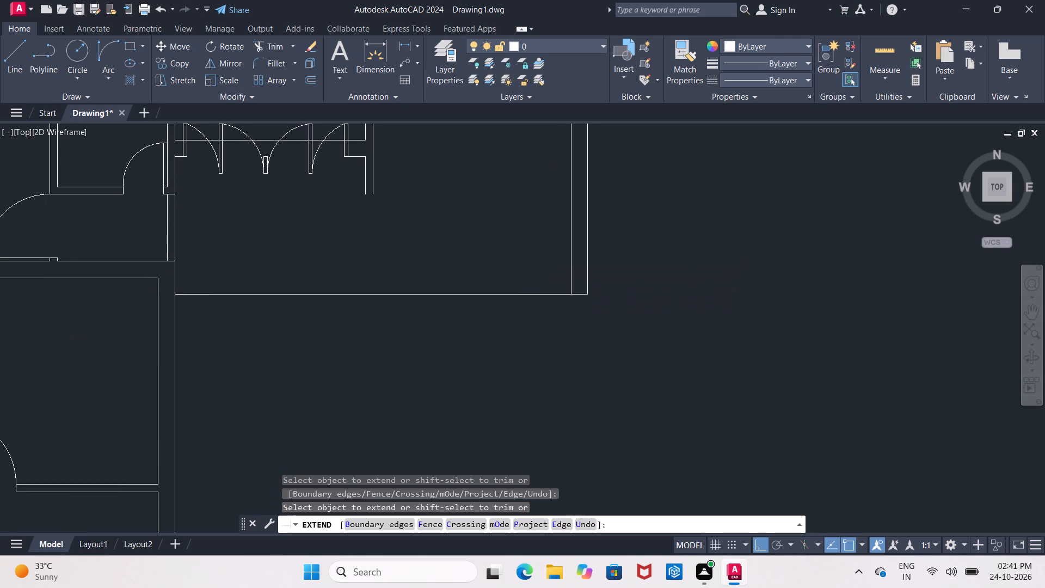
key(Return)
key(Escape)
Offset the new room's south wall line 4" to the south.
key(o)
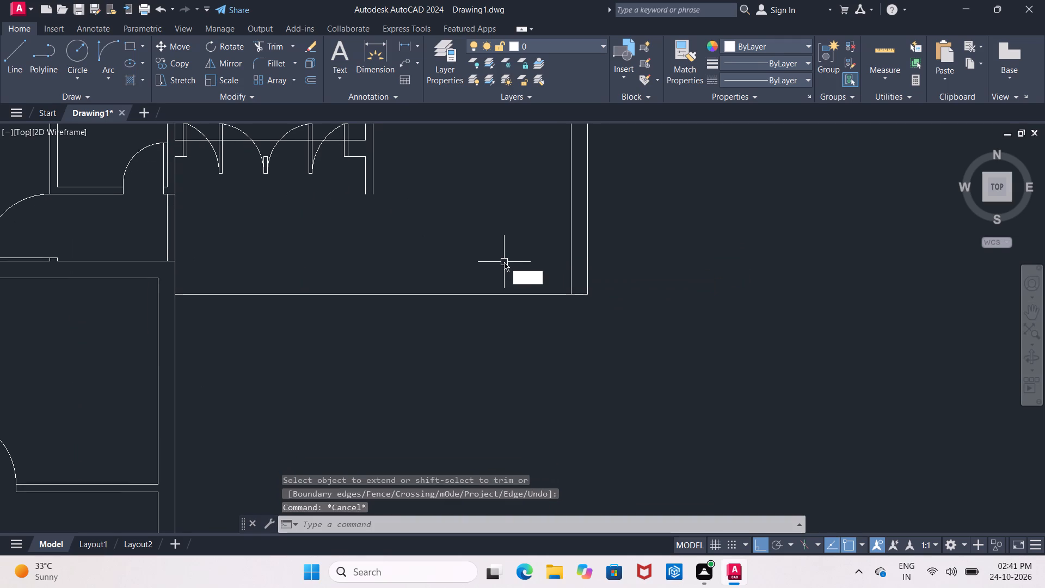
key(Return)
text(4")
key(Return)
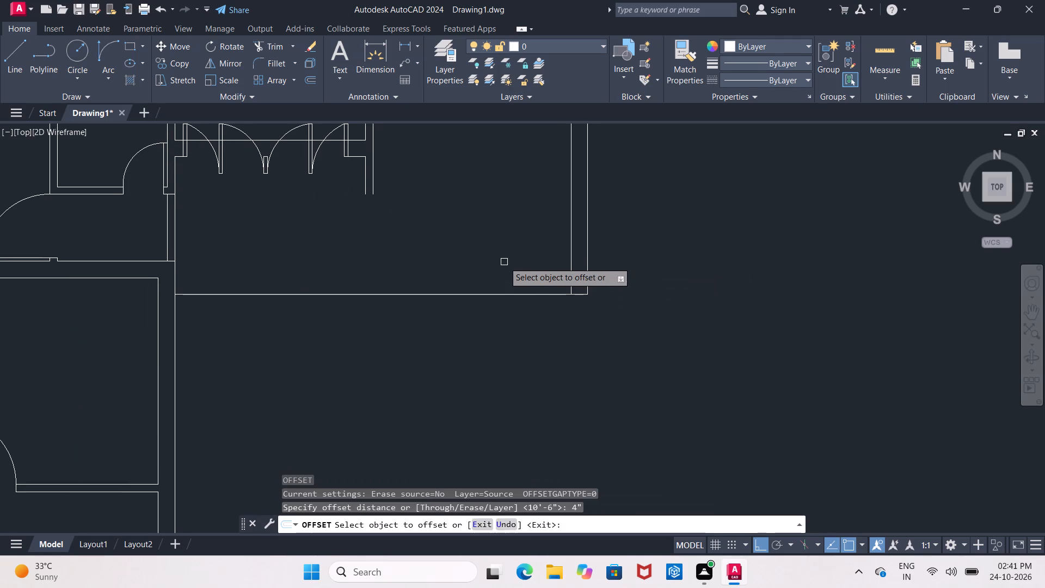
click(508, 296)
click(511, 321)
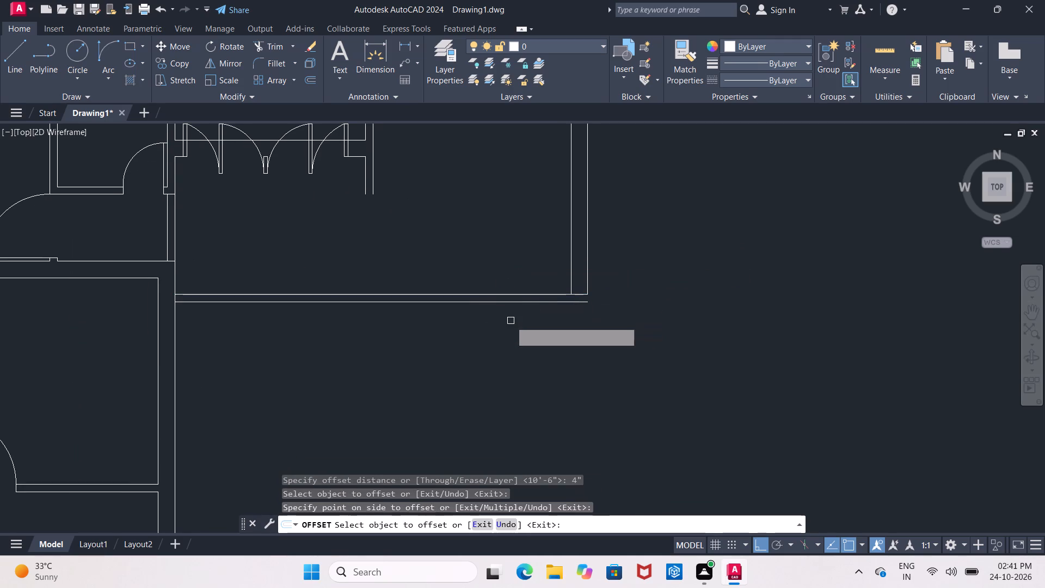
key(Escape)
Extend both east wall lines south to the outer line of the 4" wall.
text(ex)
key(space)
key(space)
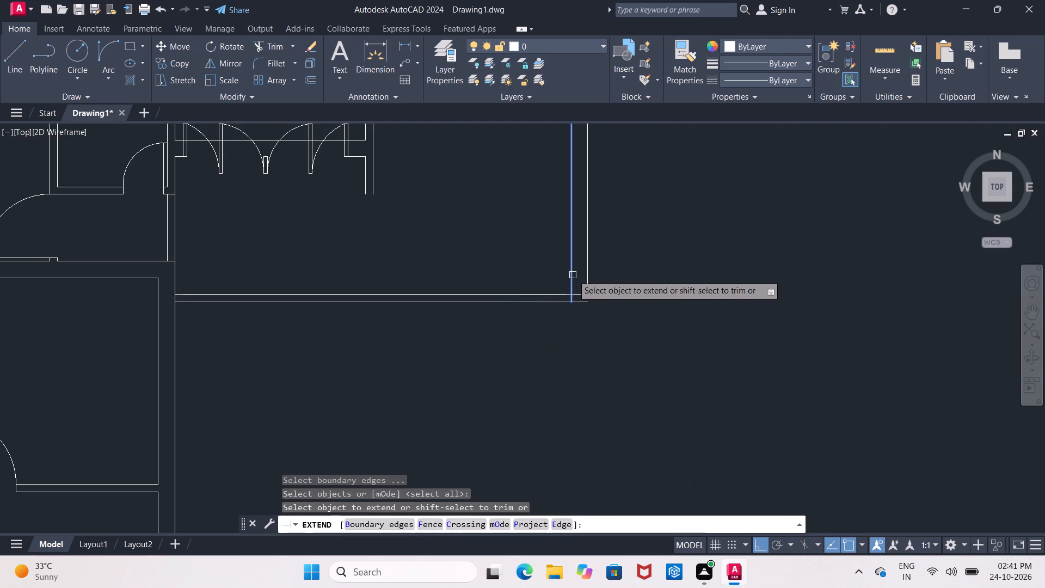
click(573, 275)
click(586, 273)
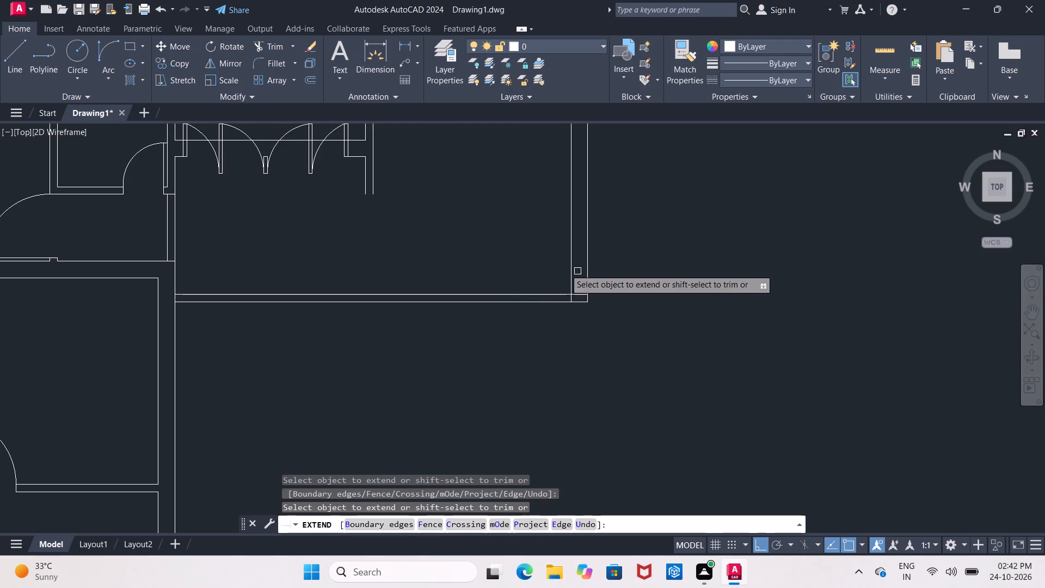
middle_drag(397, 216, 394, 347)
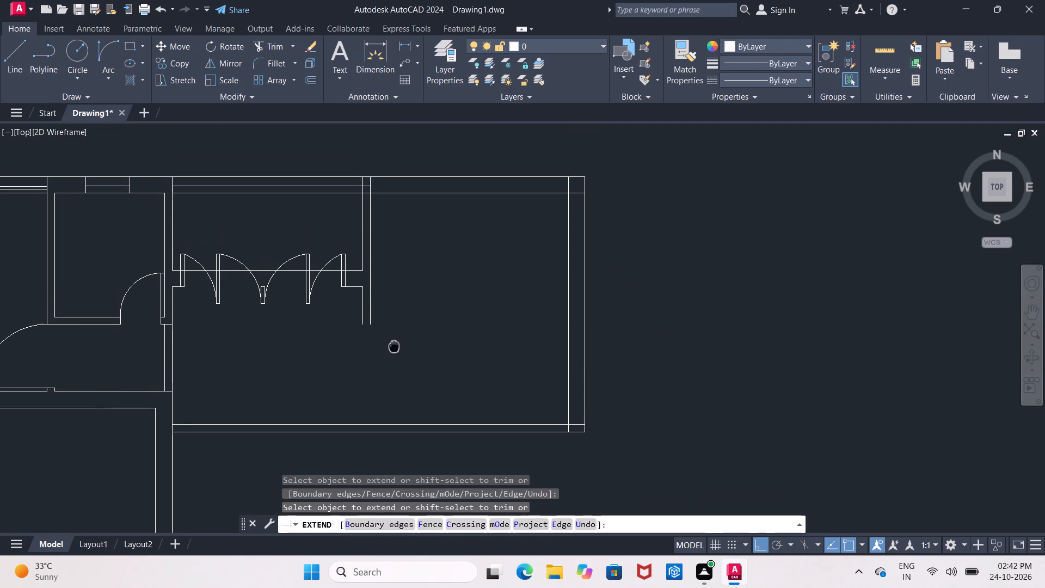
middle_drag(394, 347, 389, 353)
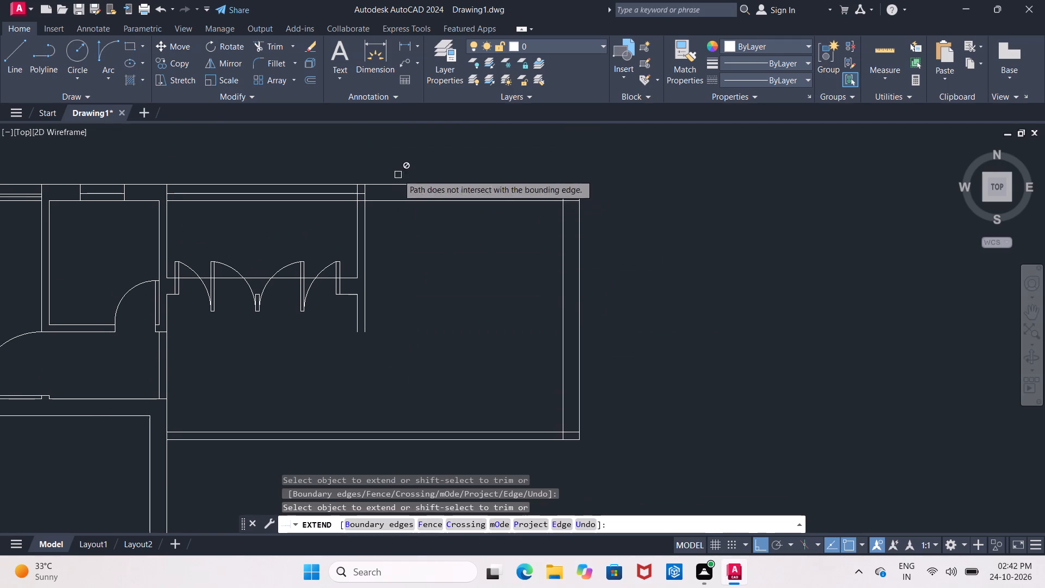
scroll(397, 171, up, 2)
middle_drag(397, 171, 334, 219)
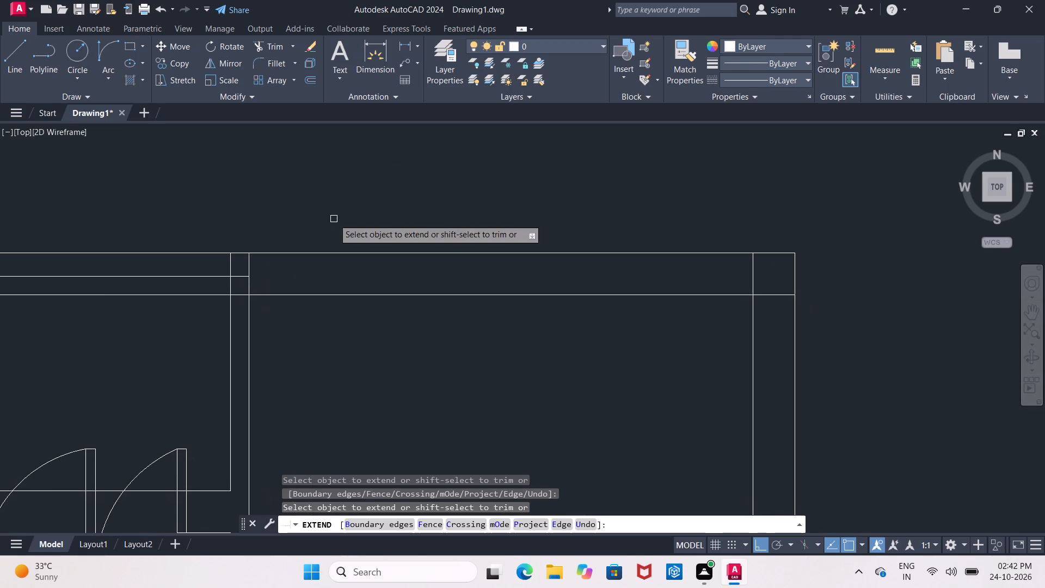
key(Escape)
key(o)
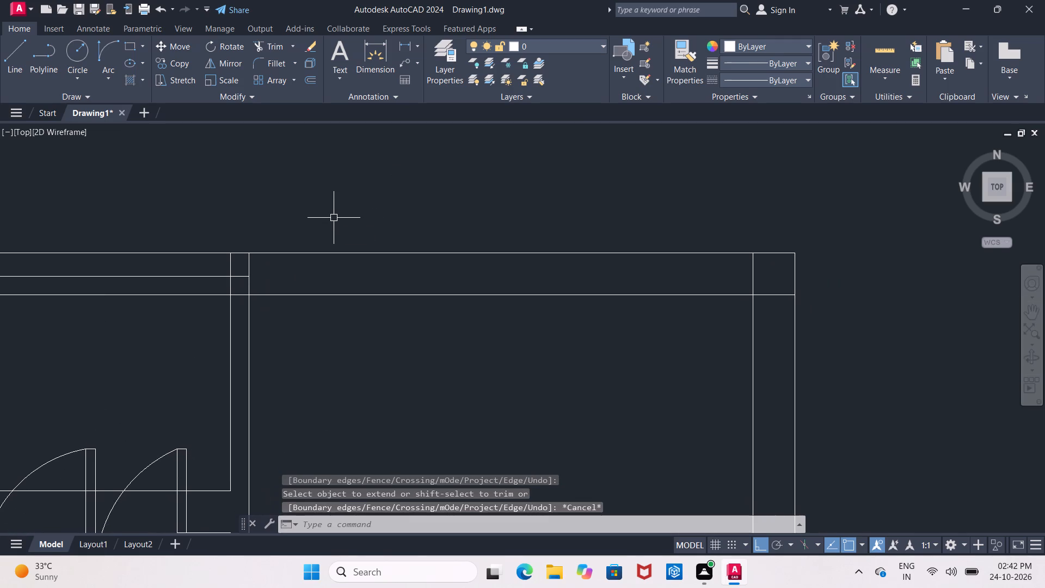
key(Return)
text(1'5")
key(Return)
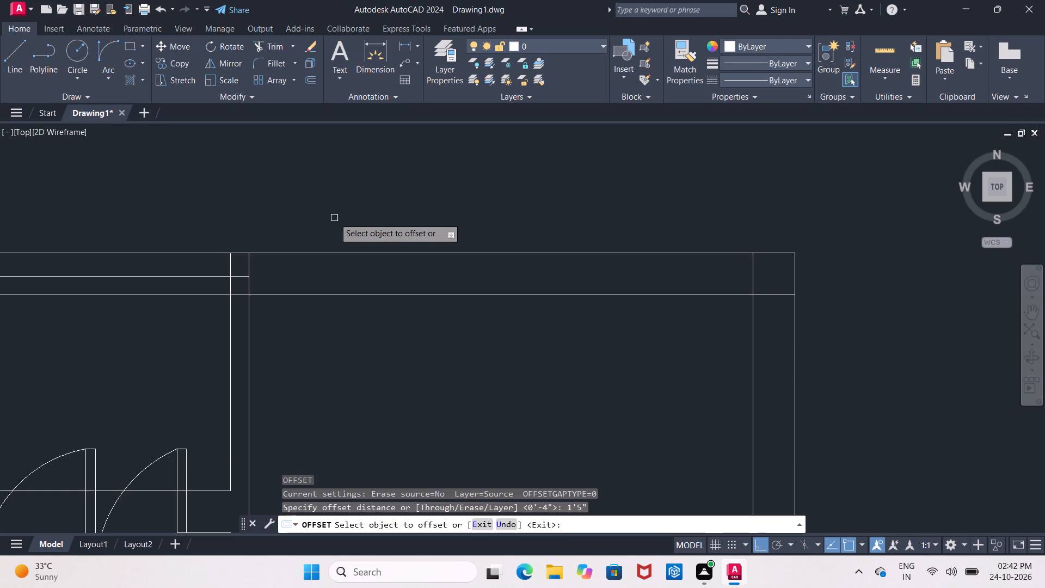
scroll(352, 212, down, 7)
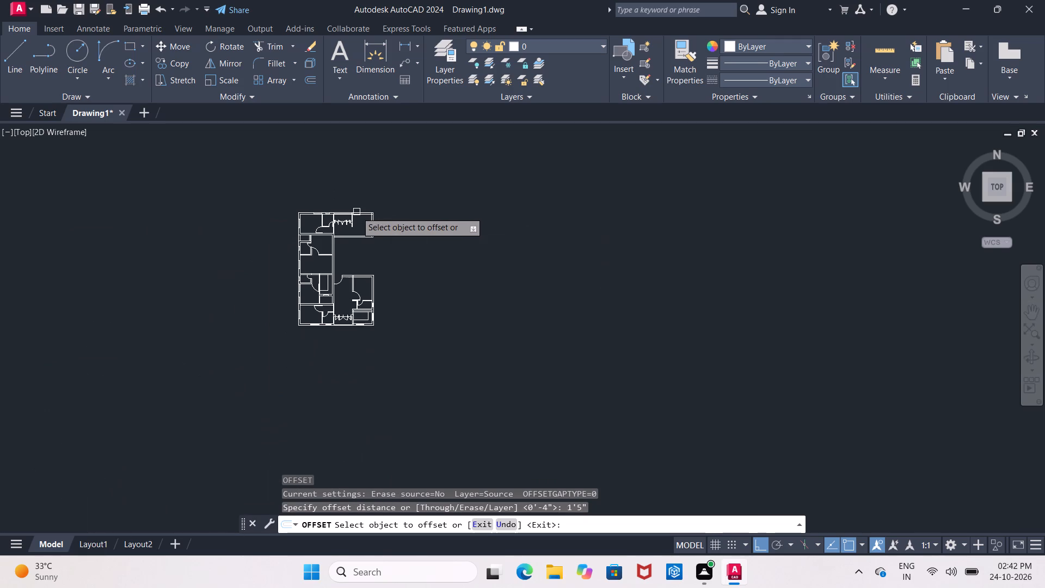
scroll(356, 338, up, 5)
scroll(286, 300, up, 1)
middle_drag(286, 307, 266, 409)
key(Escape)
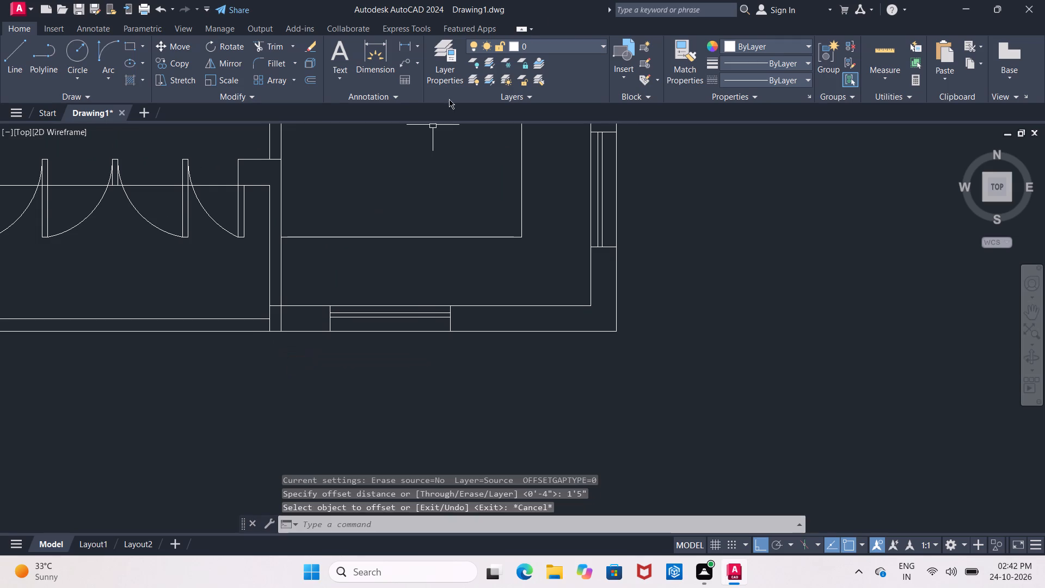
Measure the distance from the partition's east face to the near edge of the south window in the southeast room.
click(408, 51)
click(281, 304)
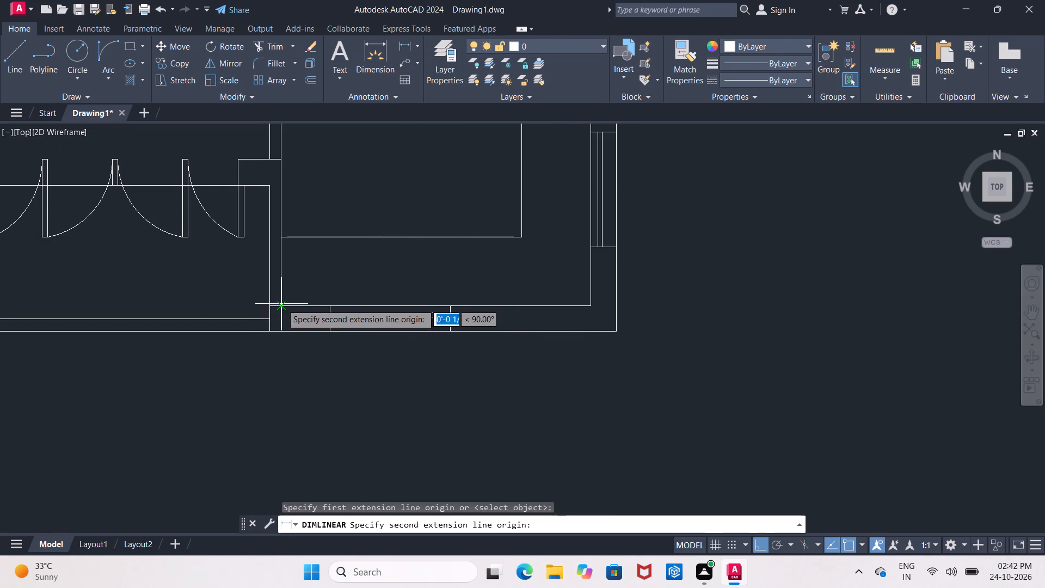
click(328, 308)
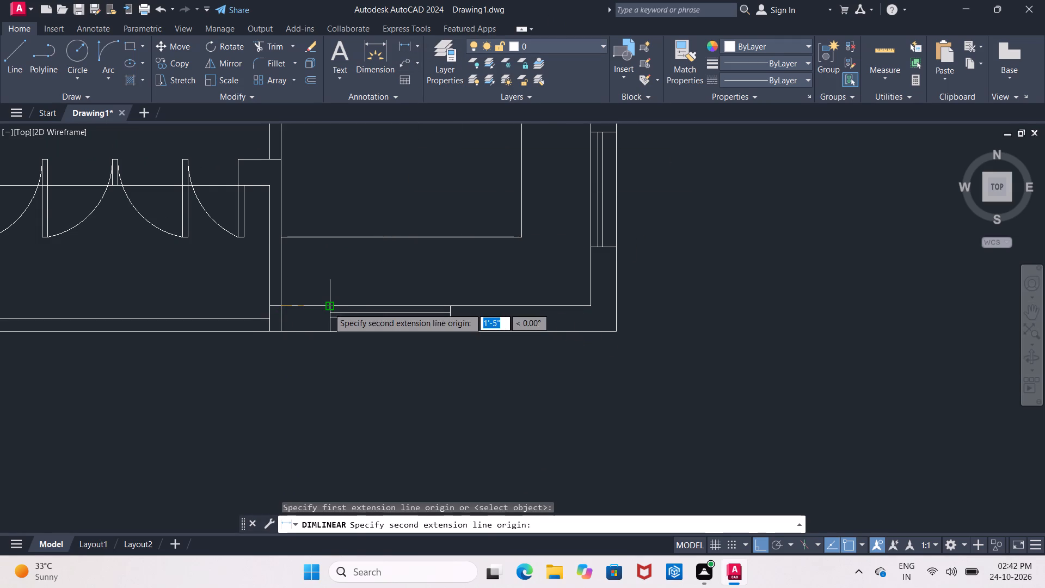
key(Escape)
Offset the east line of the partition between the closet and the new northeast room 1'5" to the east.
scroll(340, 308, down, 5)
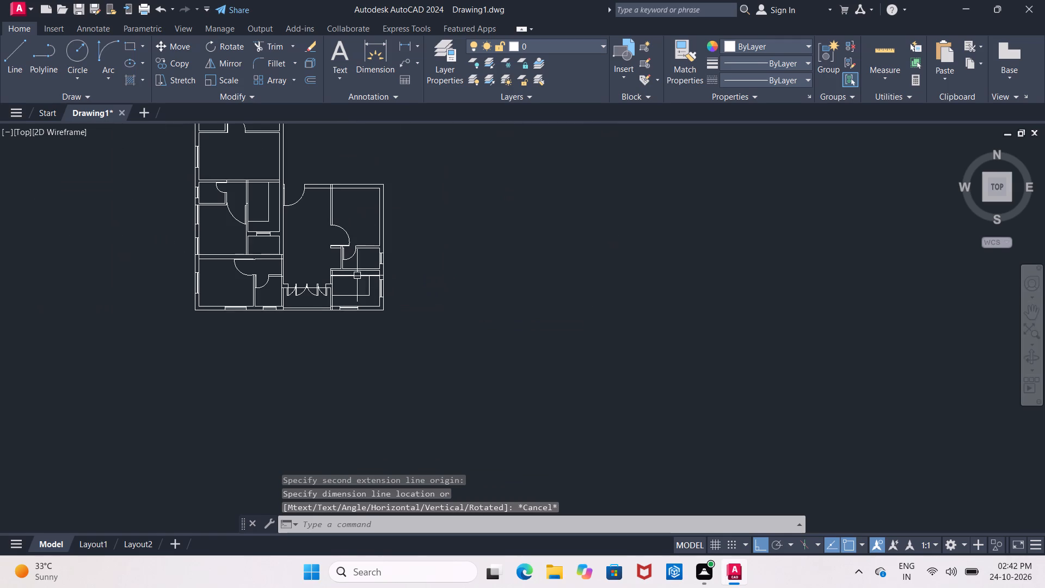
middle_drag(351, 157, 353, 359)
scroll(353, 264, up, 1)
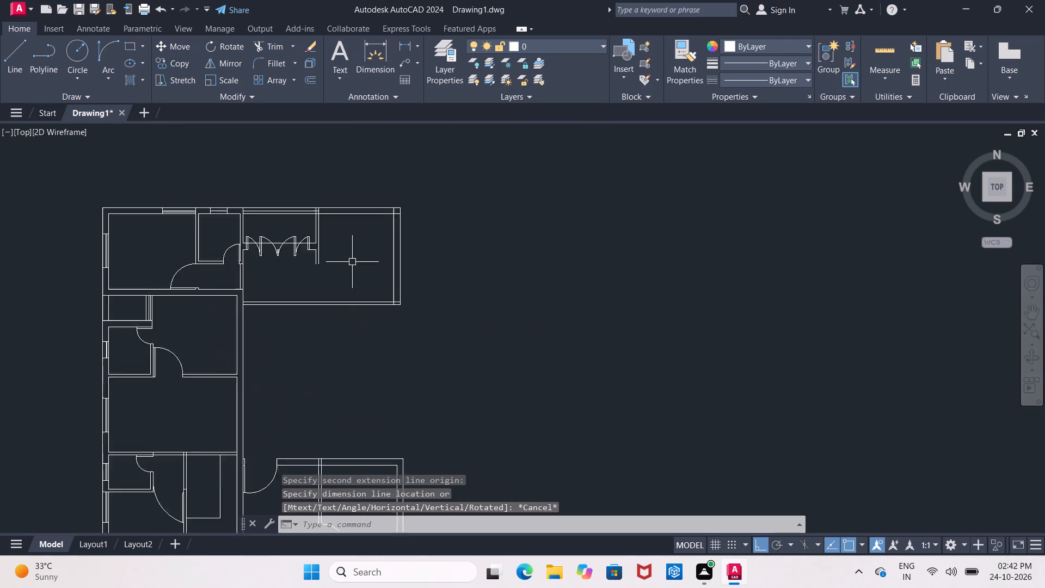
scroll(352, 262, up, 2)
middle_drag(355, 211, 345, 335)
key(Escape)
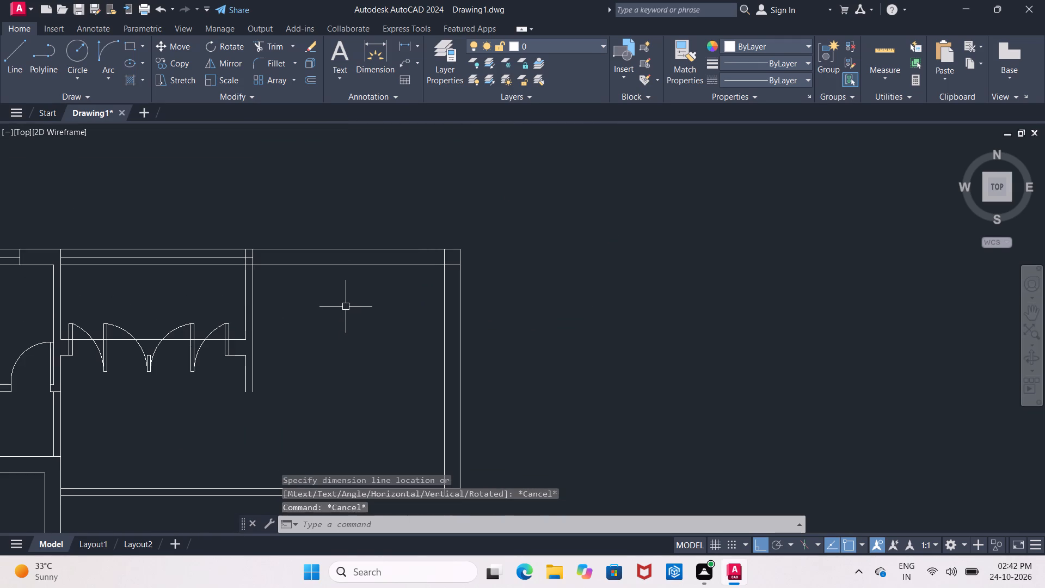
key(o)
key(Return)
text(1'5")
key(Return)
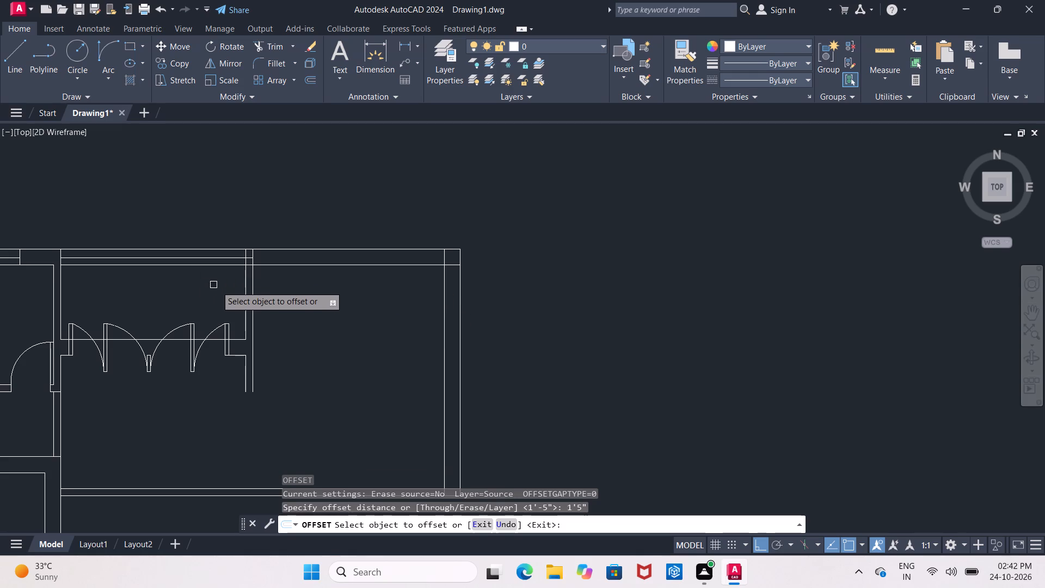
click(250, 290)
click(326, 301)
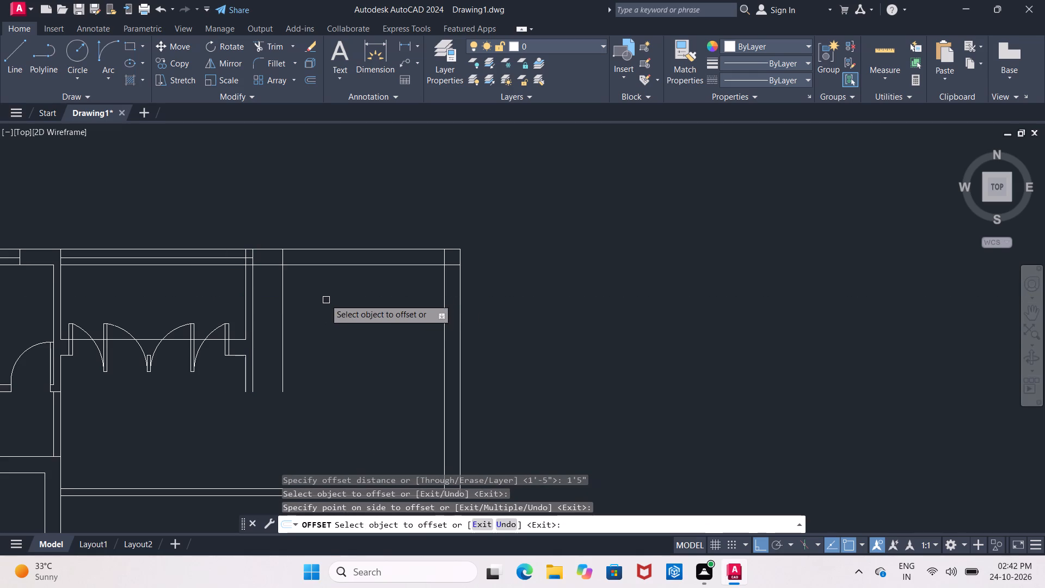
key(Return)
Offset the new vertical line 4' to the east to mark the window's other edge.
key(Return)
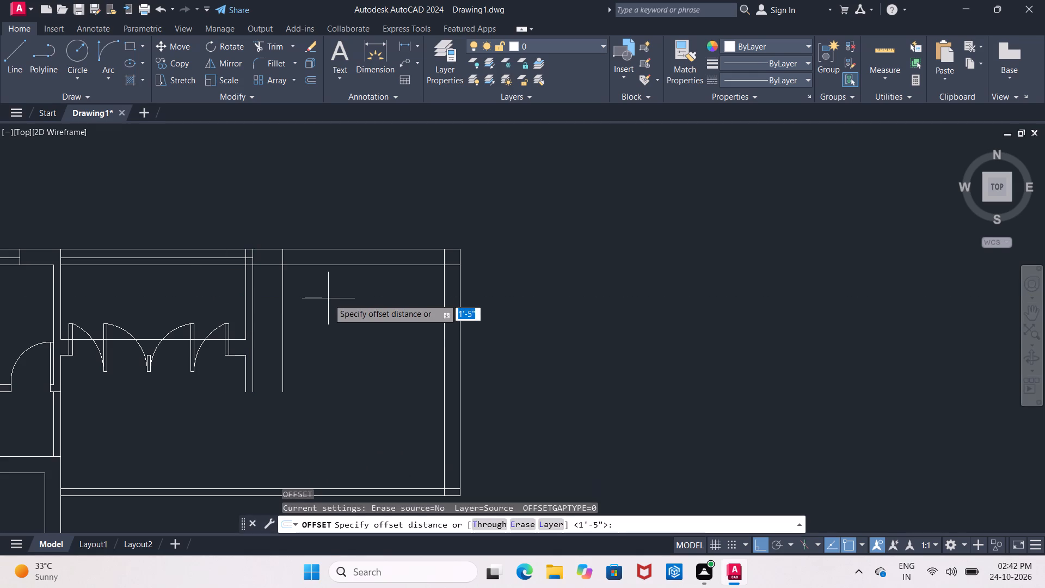
text(4')
key(Return)
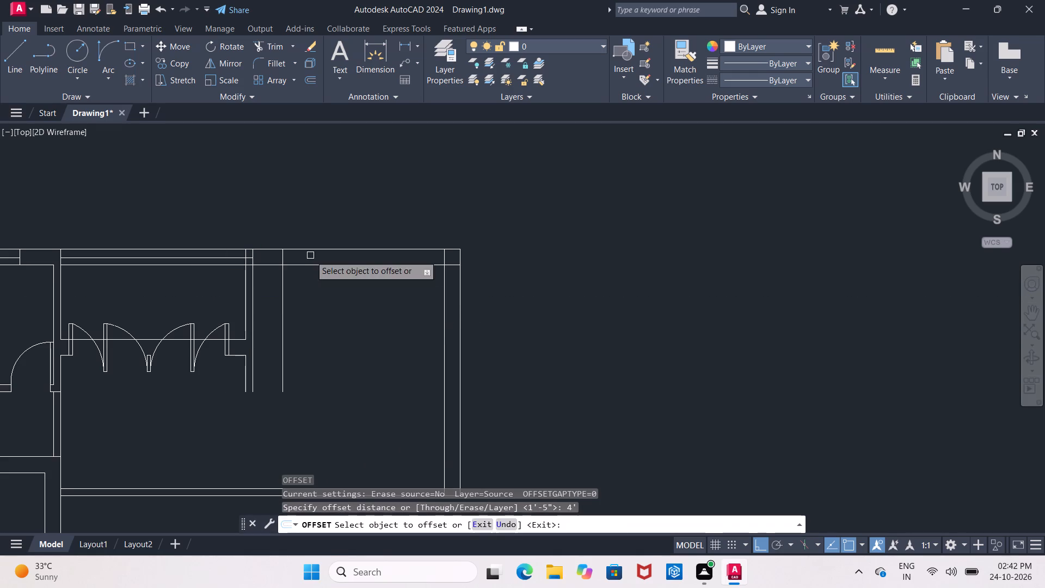
click(284, 296)
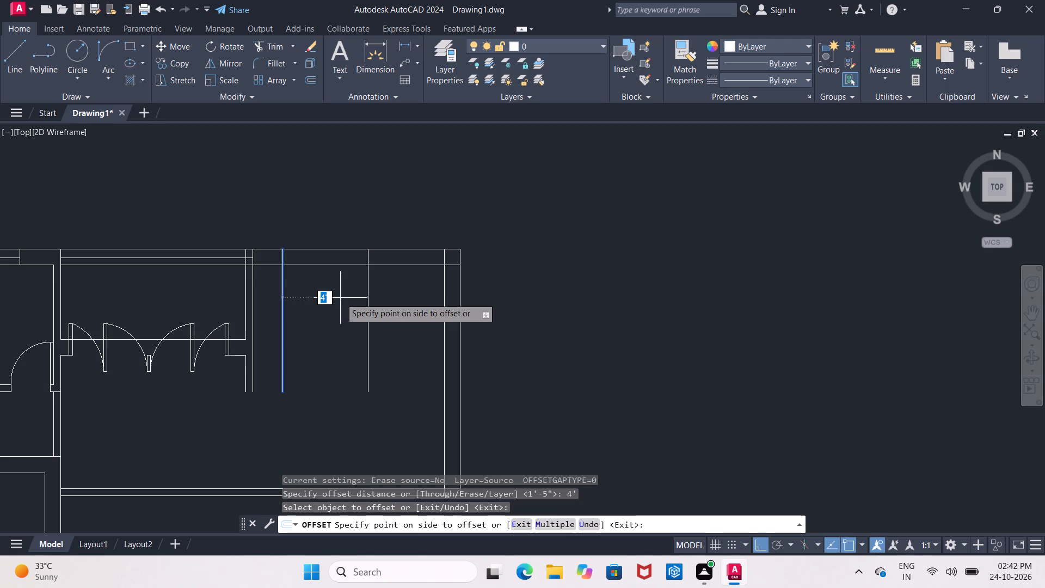
click(340, 298)
key(Escape)
Trim both window edge lines below the north wall so they remain only within the wall thickness.
text(tr)
key(space)
key(space)
drag(271, 297, 279, 297)
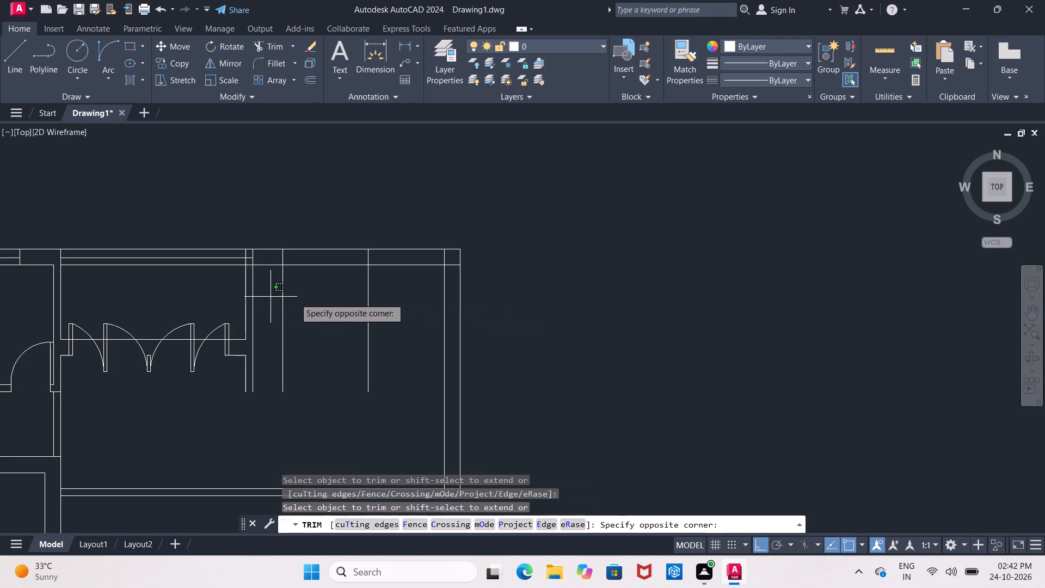
click(389, 306)
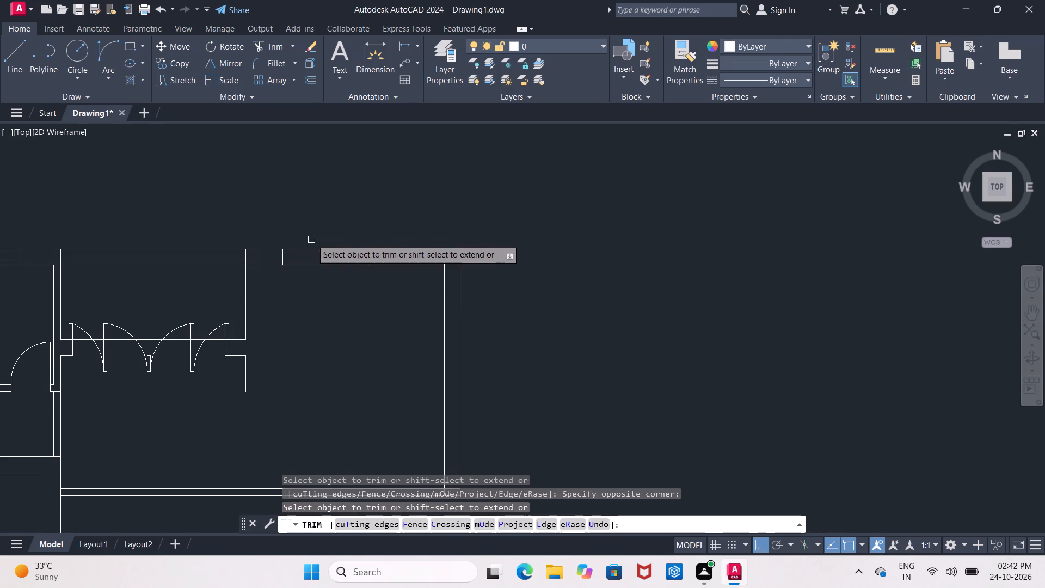
scroll(329, 173, up, 2)
scroll(310, 240, down, 2)
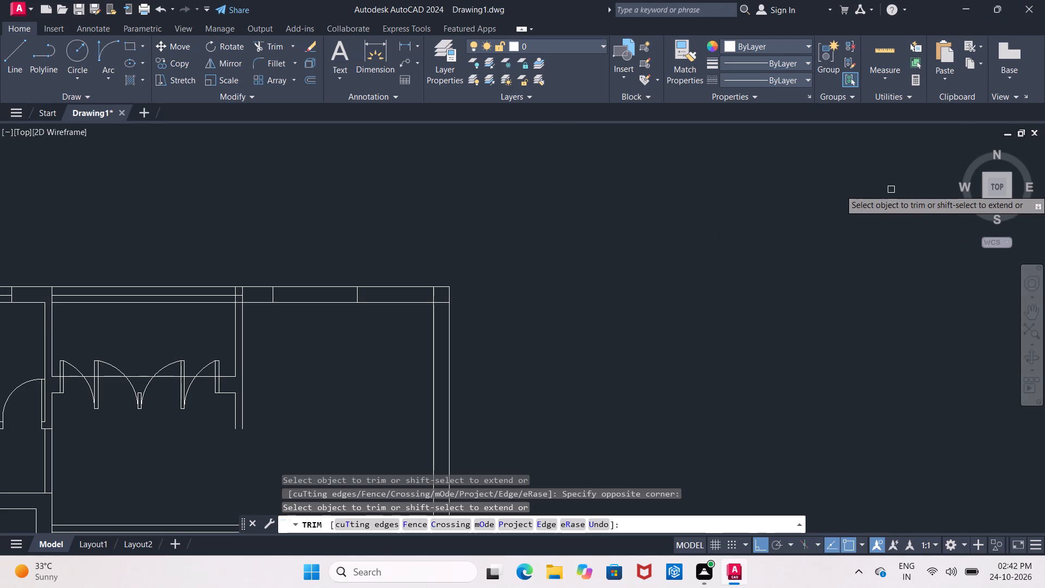
scroll(280, 269, up, 1)
middle_drag(280, 269, 362, 219)
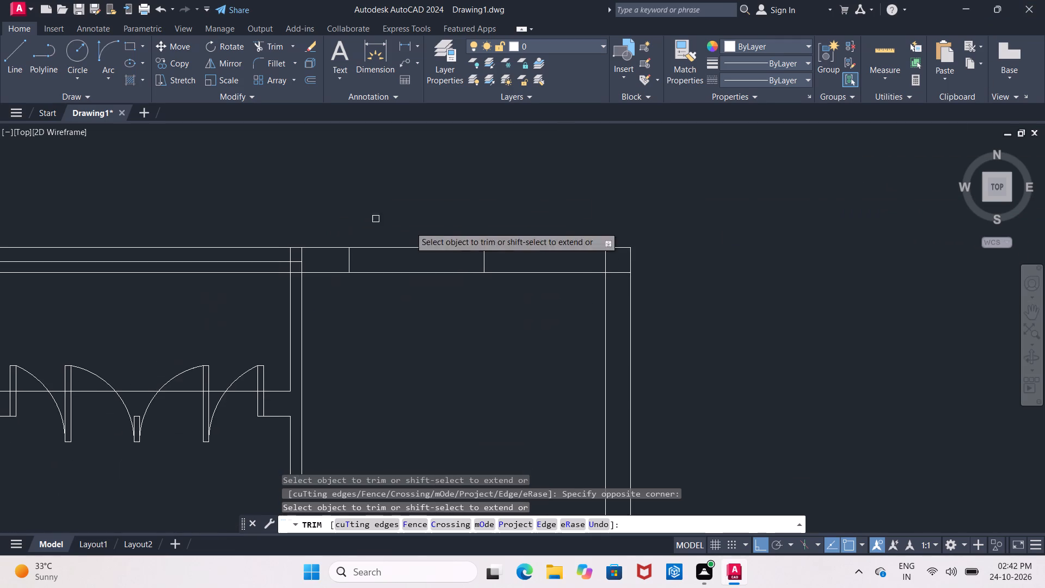
middle_drag(429, 233, 363, 204)
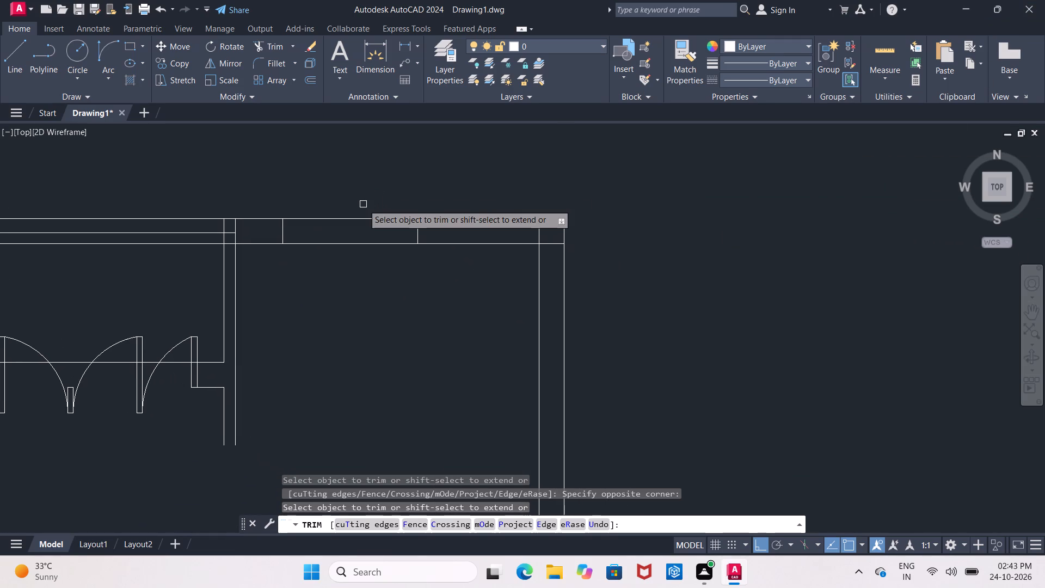
key(Escape)
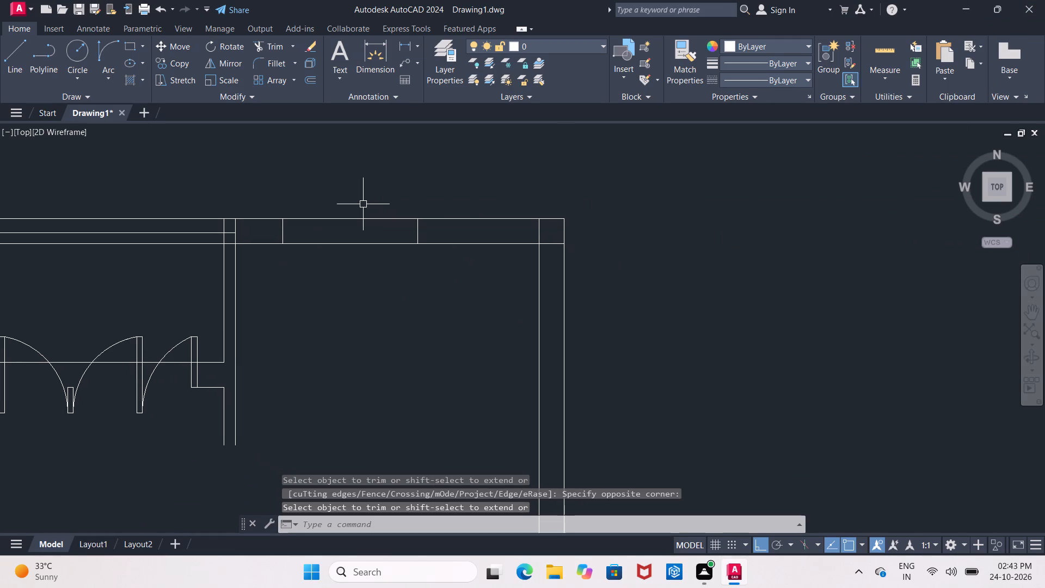
Offset the inner north wall line 2.25" to the north as the first window line.
key(o)
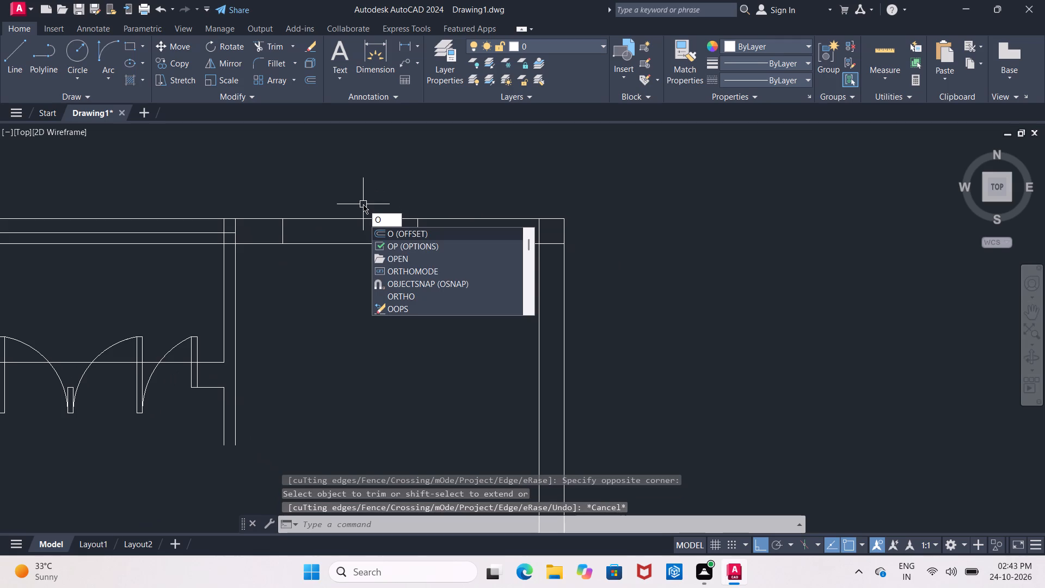
key(Escape)
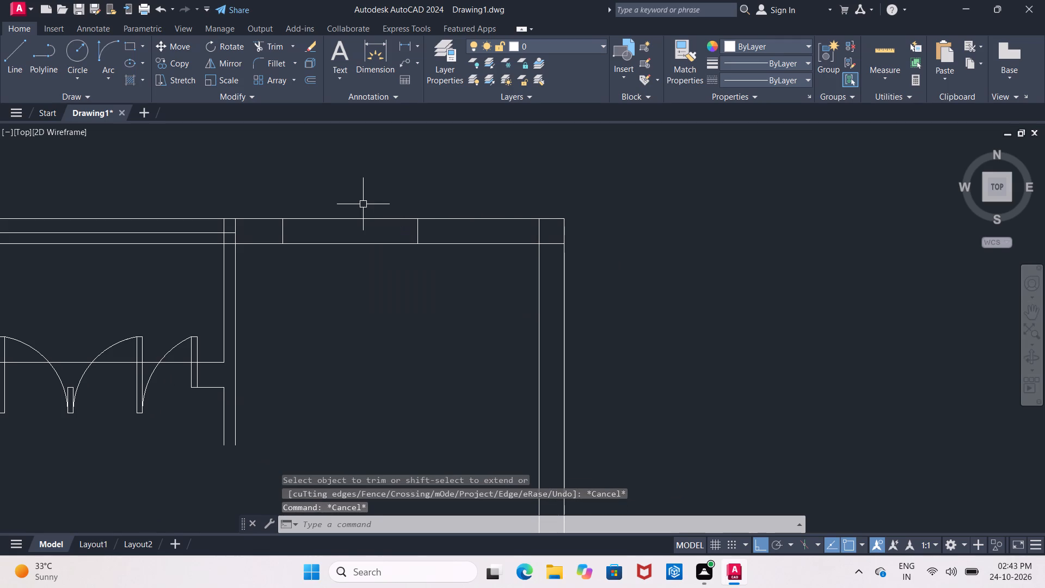
key(o)
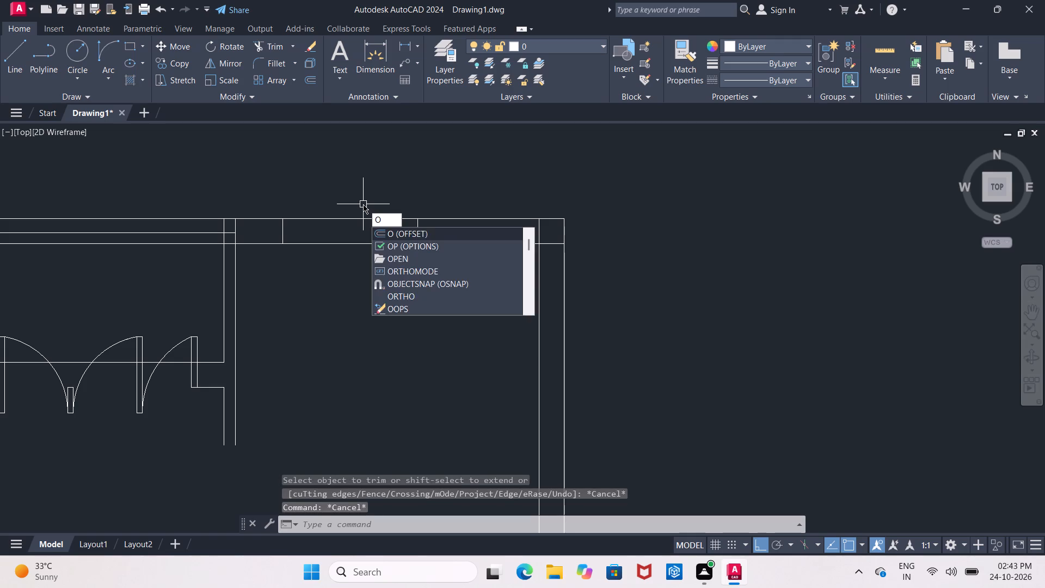
key(Return)
text(2.25")
key(Return)
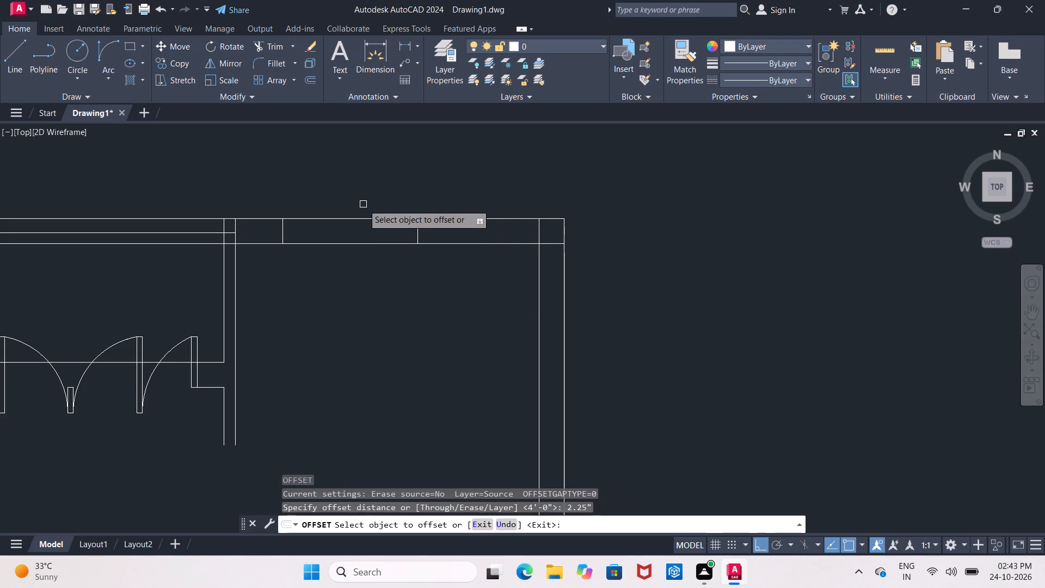
click(362, 243)
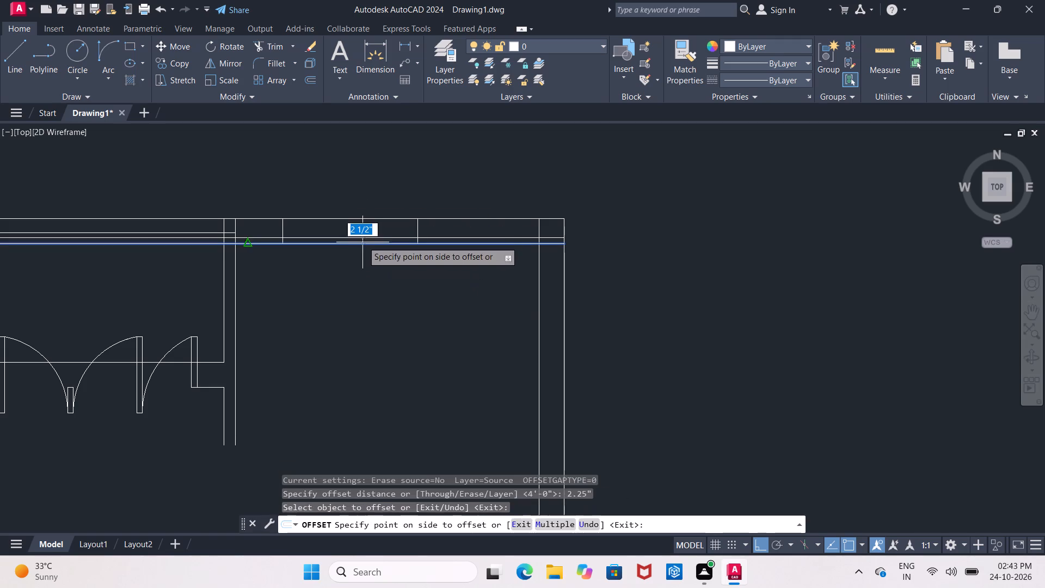
click(362, 235)
key(Return)
Offset the new window line 1.5" to the north.
key(Return)
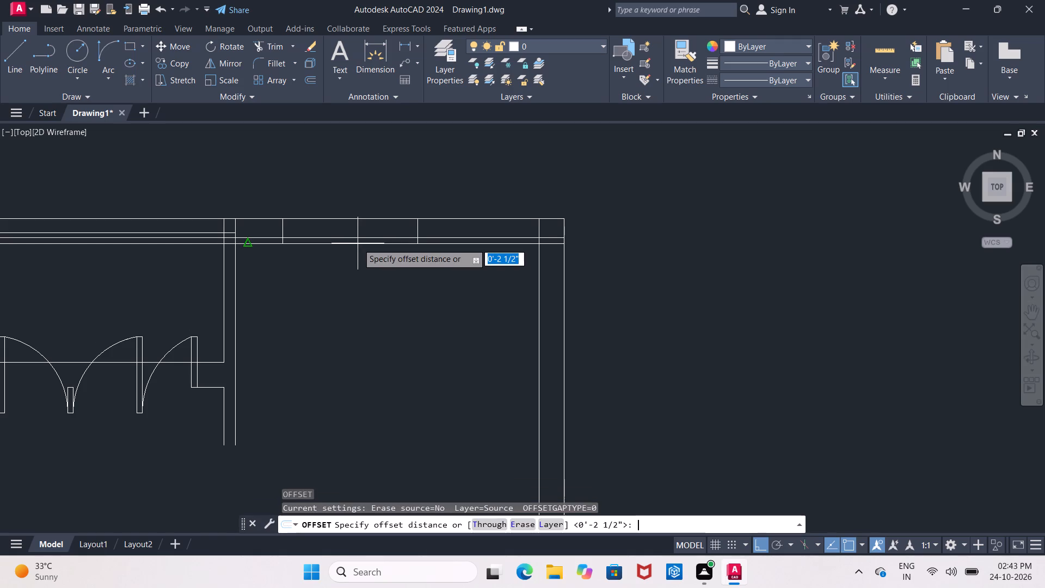
text(1.5)
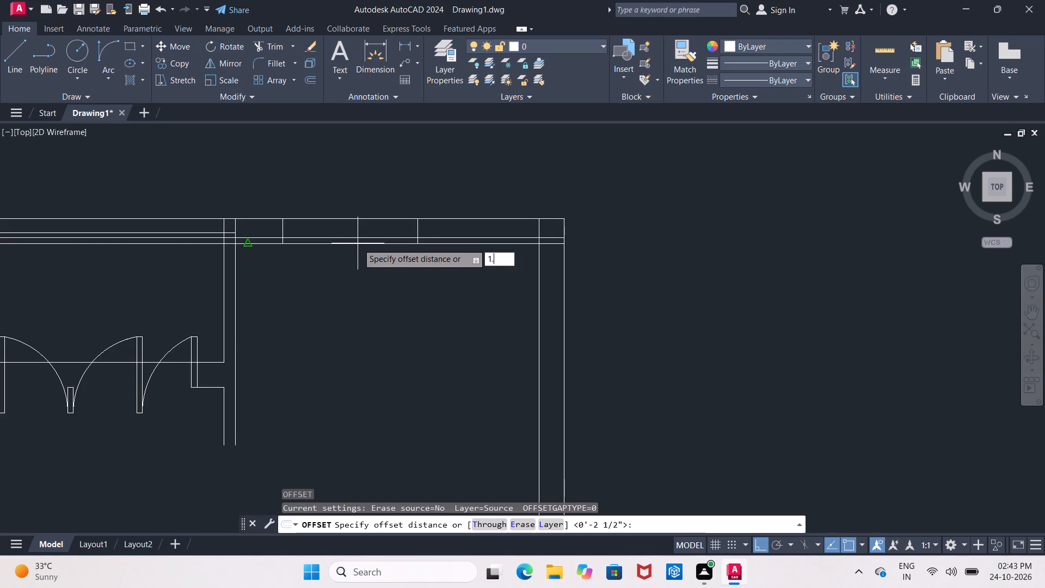
key(shift+quotedbl)
key(Return)
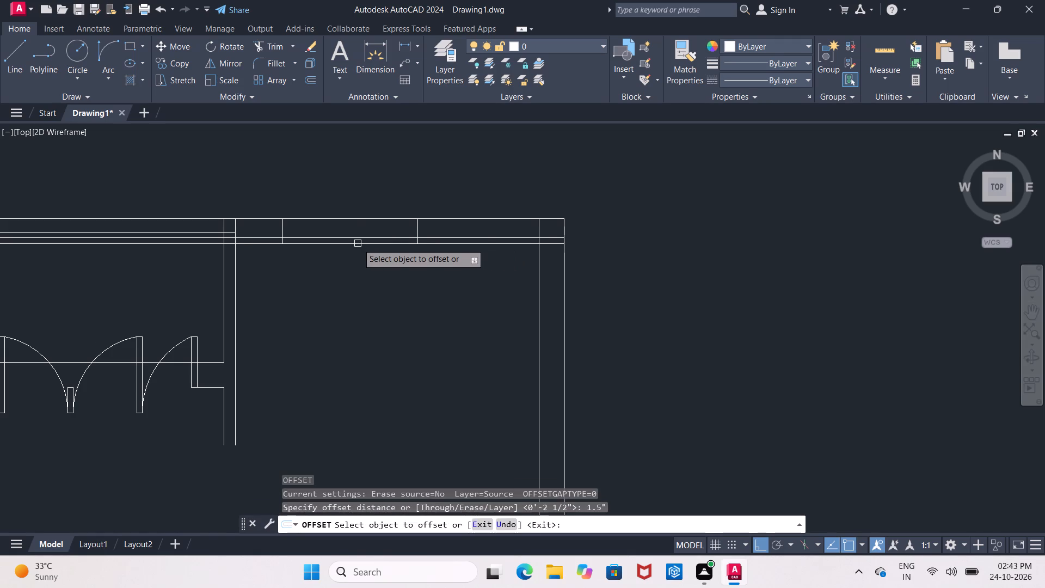
scroll(365, 244, up, 2)
click(326, 230)
click(325, 220)
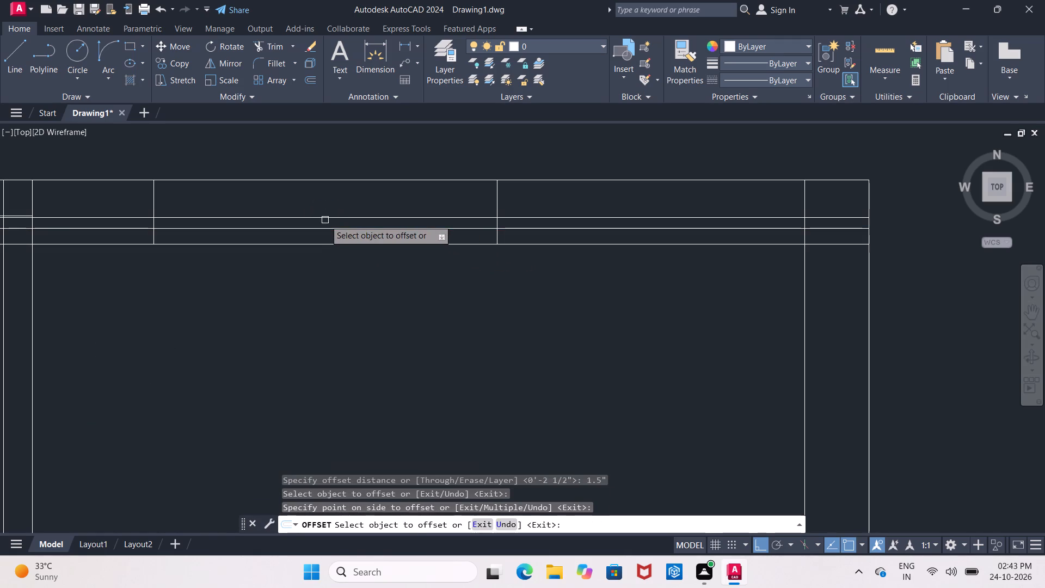
key(Escape)
Trim the inner and outer north wall lines between the two window edges to open the 4' window gap.
text(tr)
key(space)
key(space)
key(space)
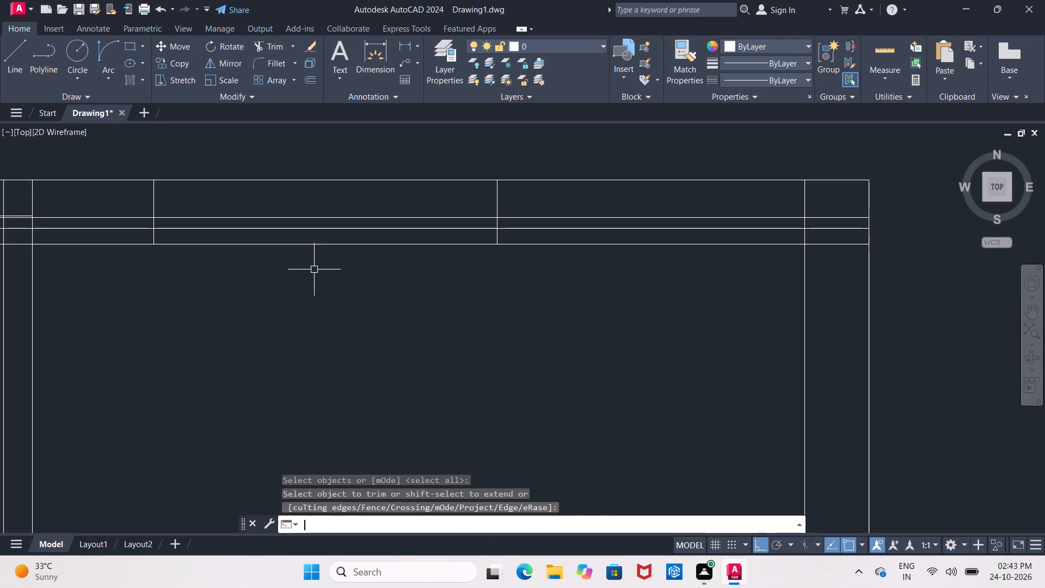
text(tr)
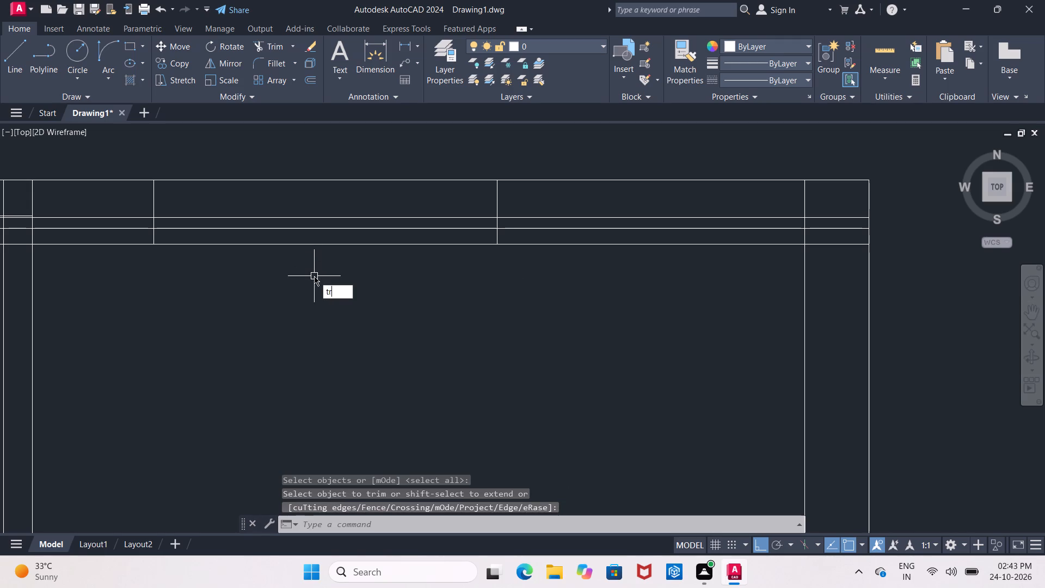
key(space)
key(space)
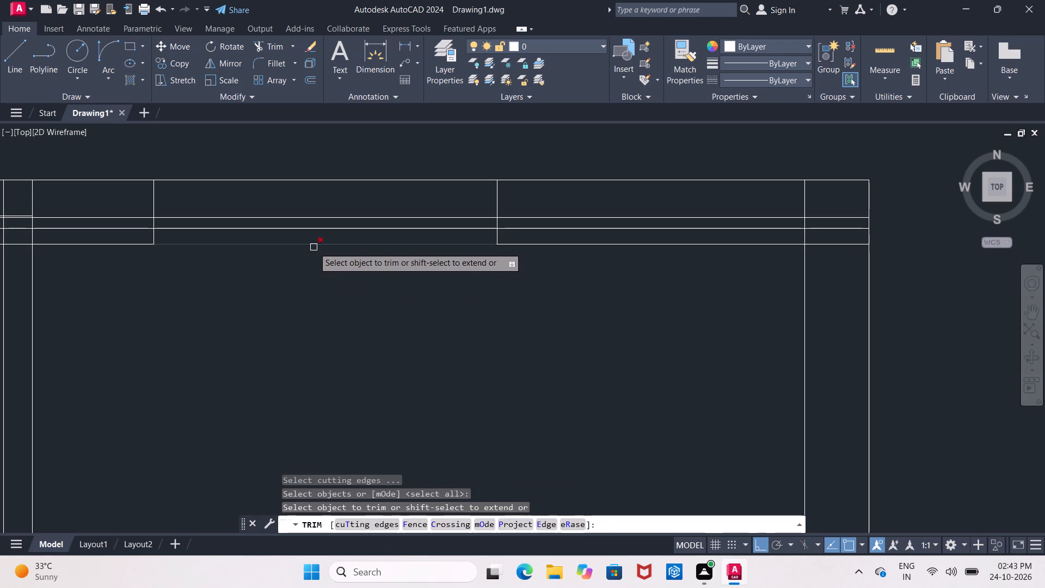
click(313, 247)
click(308, 180)
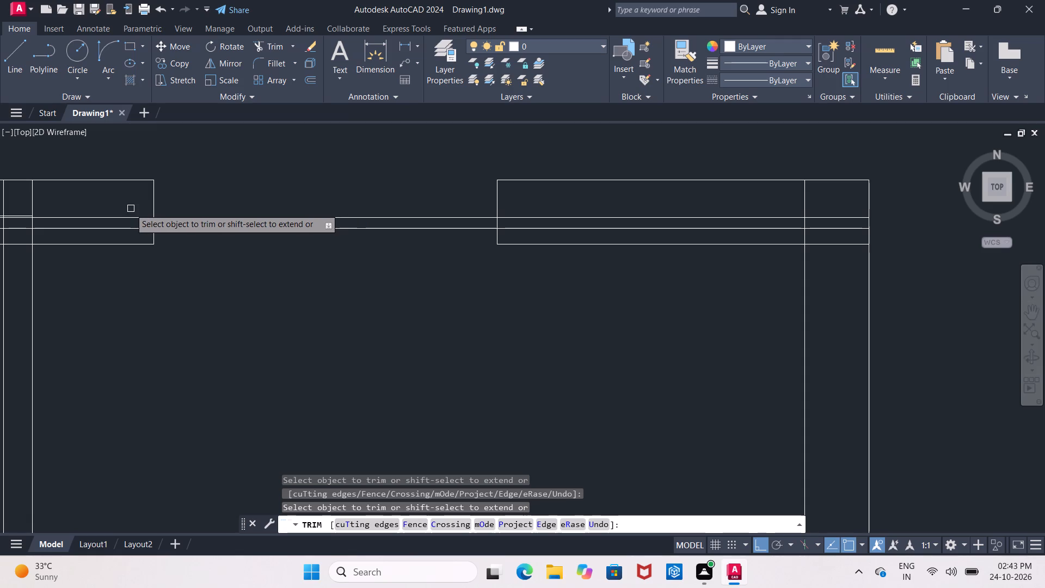
Trim away the two window lines west of the new window opening, back to the existing room's wall.
middle_drag(130, 209, 364, 224)
scroll(306, 225, down, 1)
scroll(256, 238, up, 2)
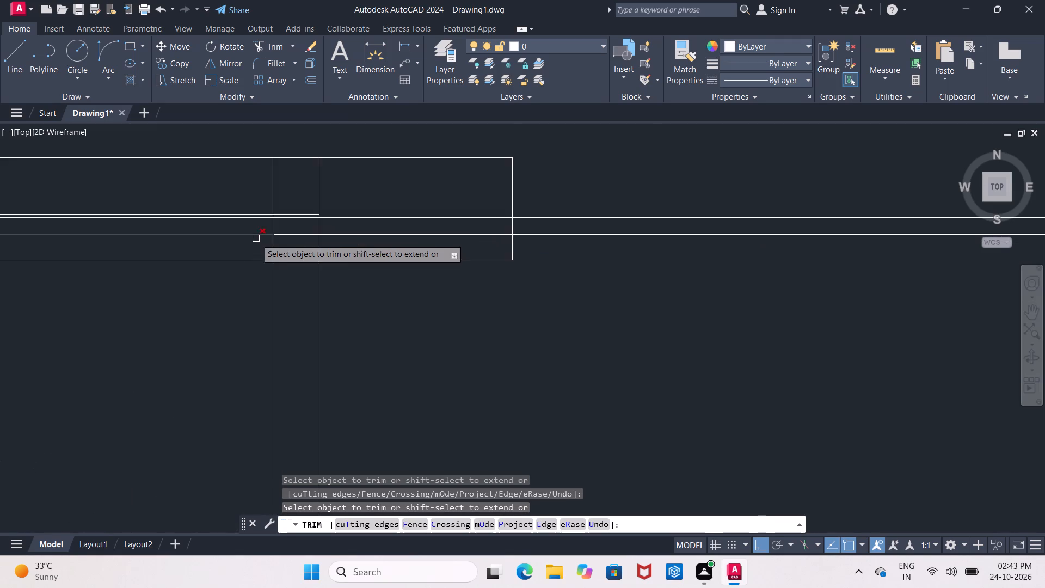
scroll(275, 224, up, 1)
click(288, 216)
click(289, 244)
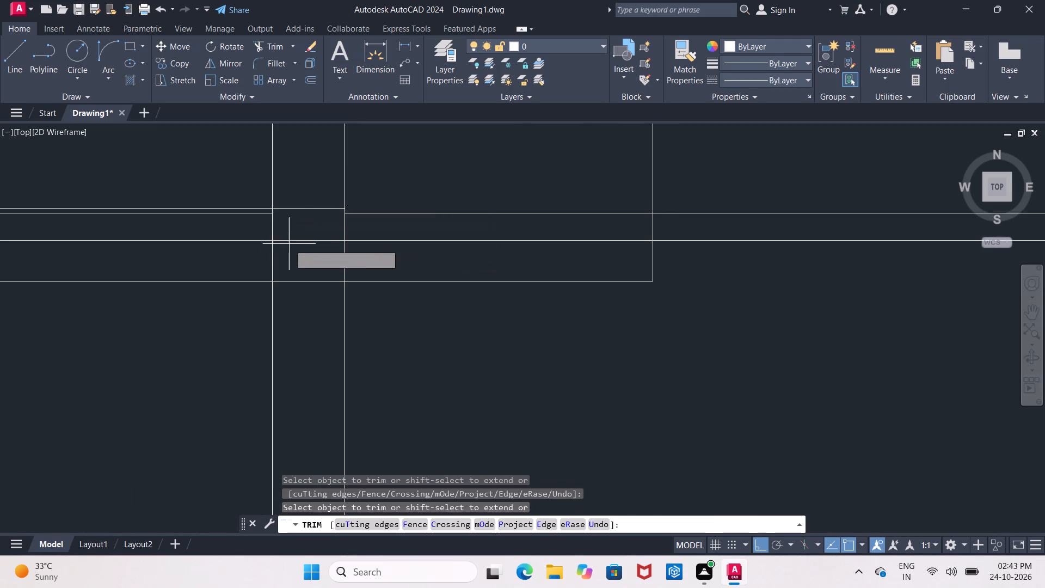
click(293, 238)
click(368, 241)
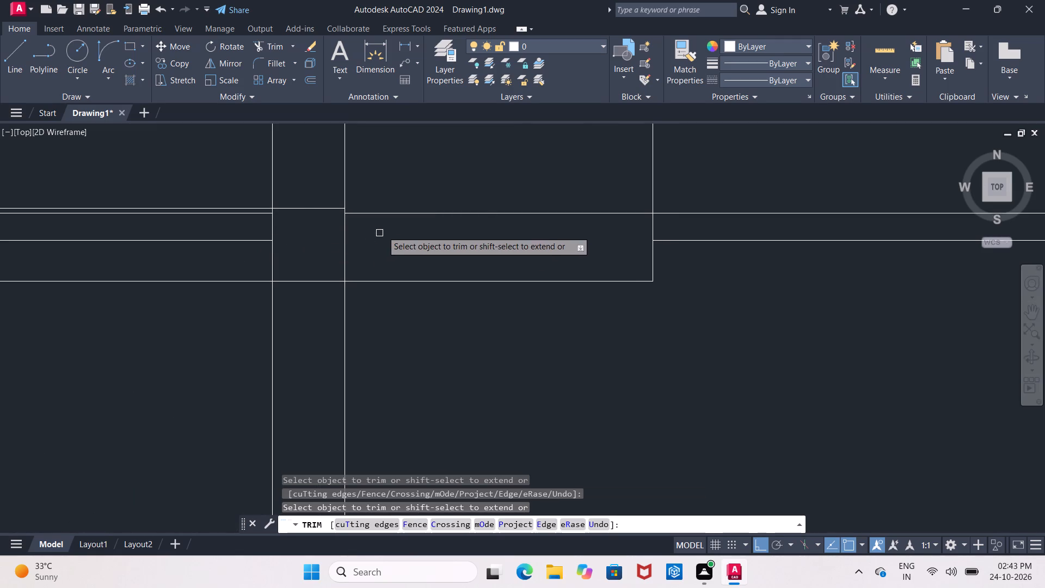
click(397, 213)
Trim away the two window lines east of the new window opening, through to the outer east wall.
scroll(397, 214, down, 3)
middle_drag(528, 268, 444, 287)
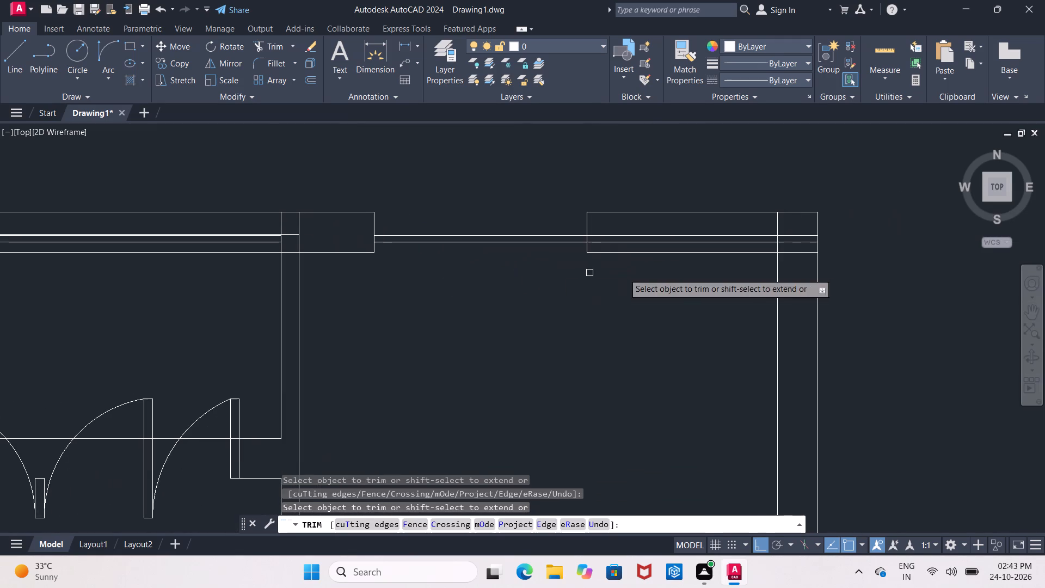
scroll(754, 259, up, 1)
click(821, 225)
click(820, 229)
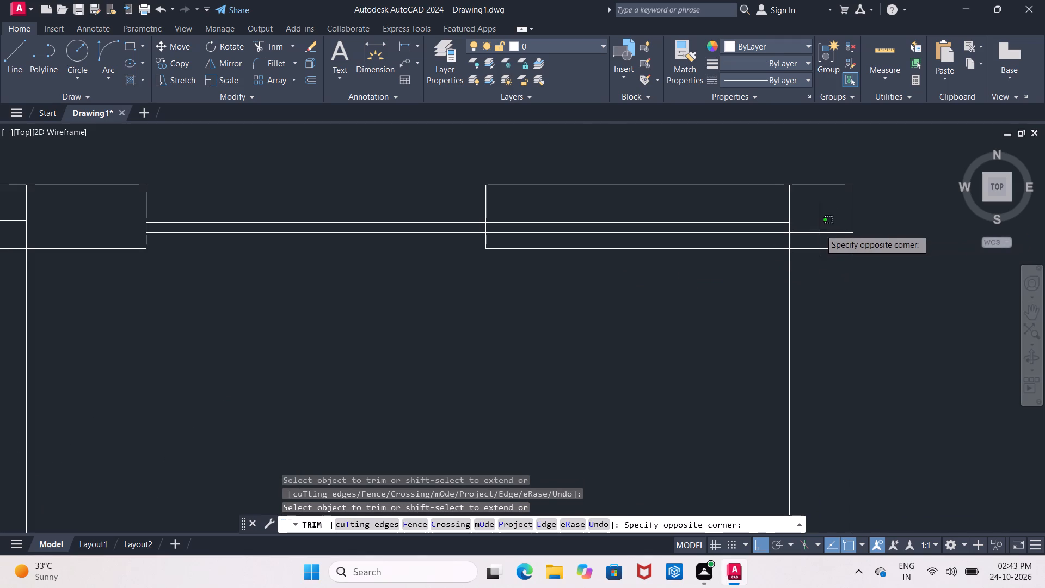
click(818, 232)
click(818, 232)
click(757, 220)
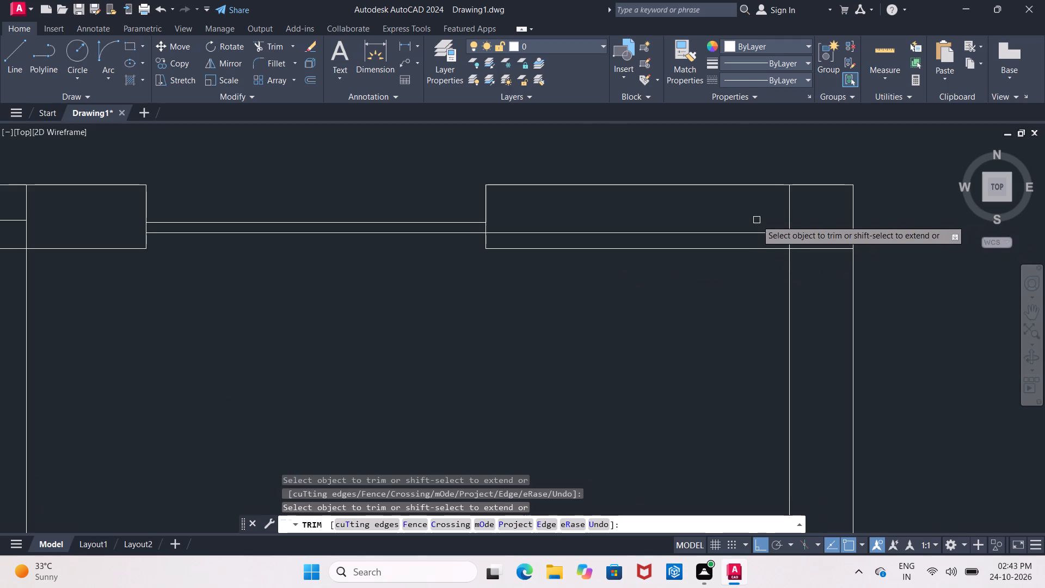
click(745, 230)
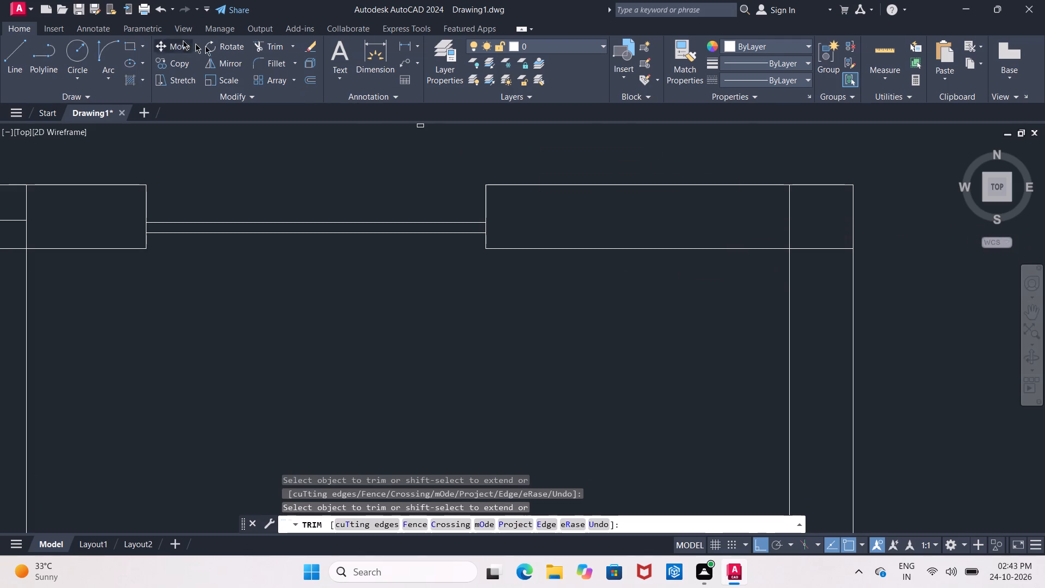
Draw two 4' lines across the window opening, along the outer and inner faces of the north wall.
click(21, 50)
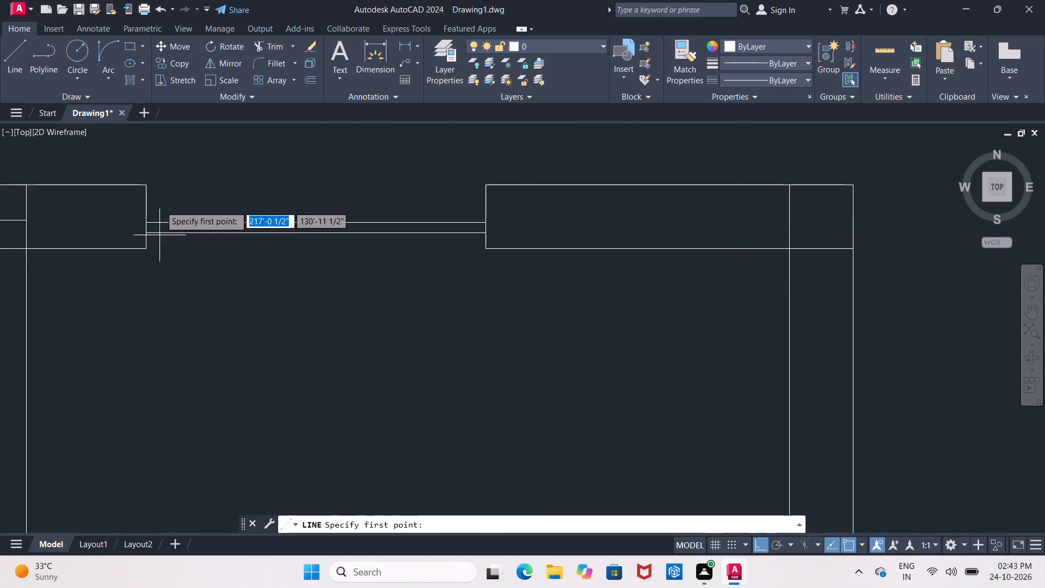
click(143, 185)
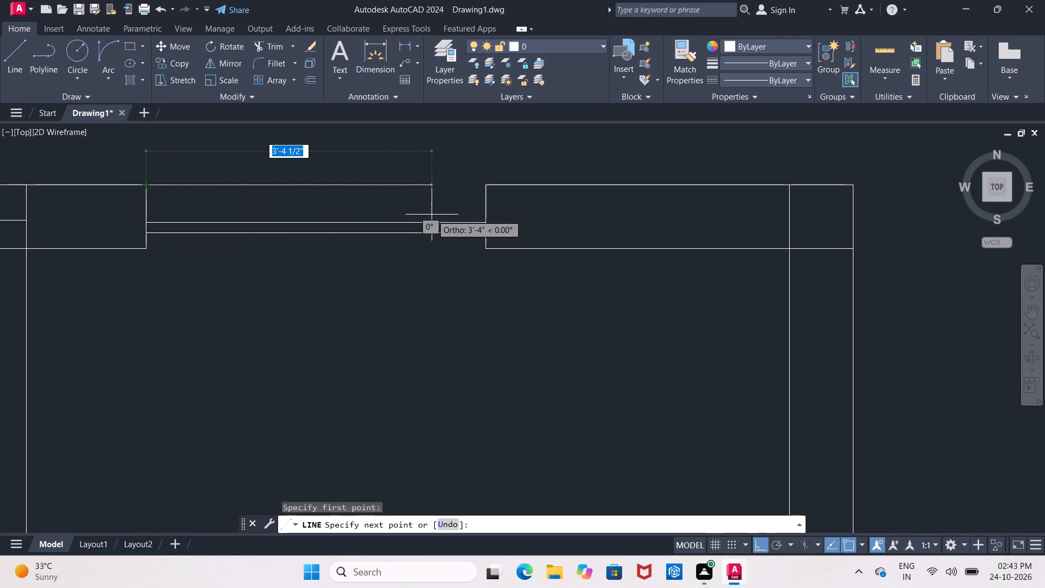
click(488, 187)
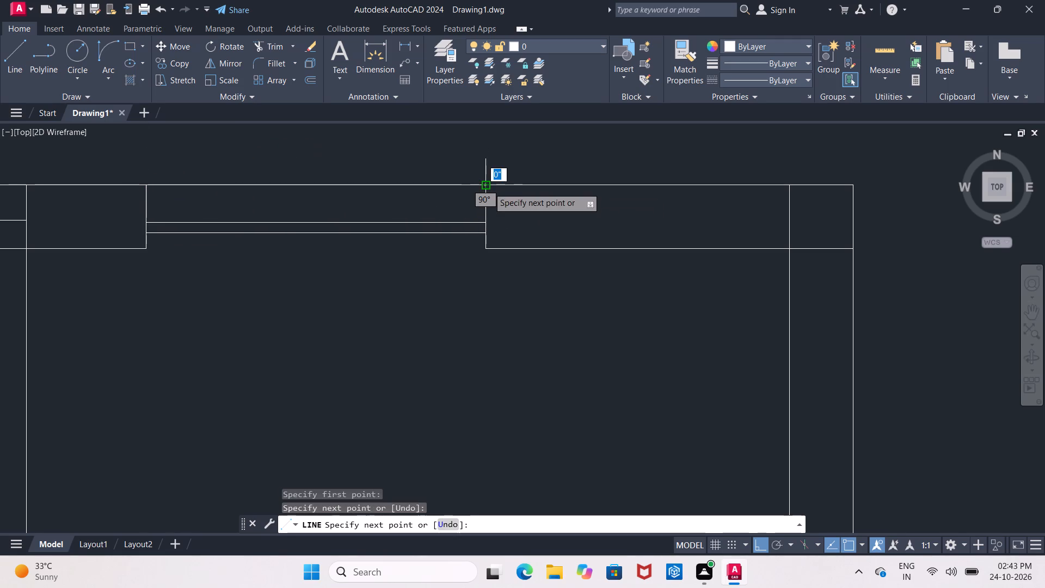
key(Escape)
click(21, 59)
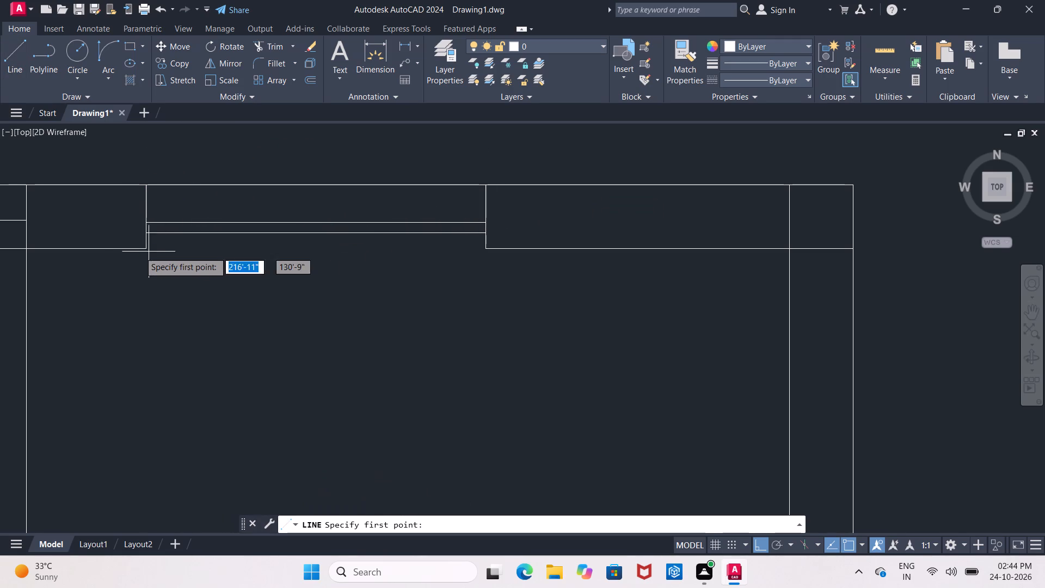
click(145, 249)
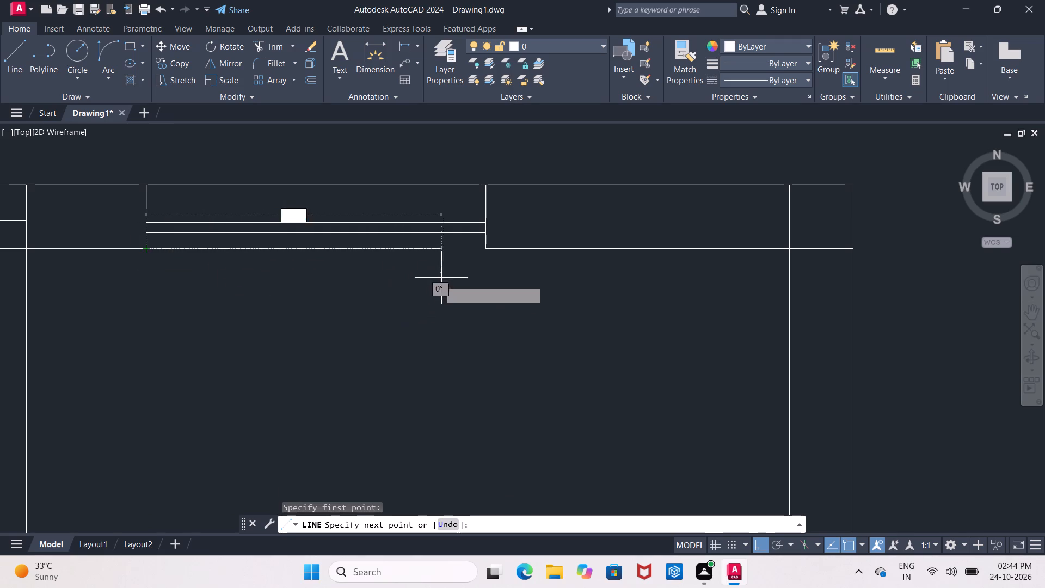
click(487, 250)
key(Escape)
Erase the stray horizontal line beside the neighbouring window lines that runs into the new room's west wall.
scroll(387, 314, down, 1)
middle_drag(387, 314, 454, 265)
scroll(187, 197, up, 2)
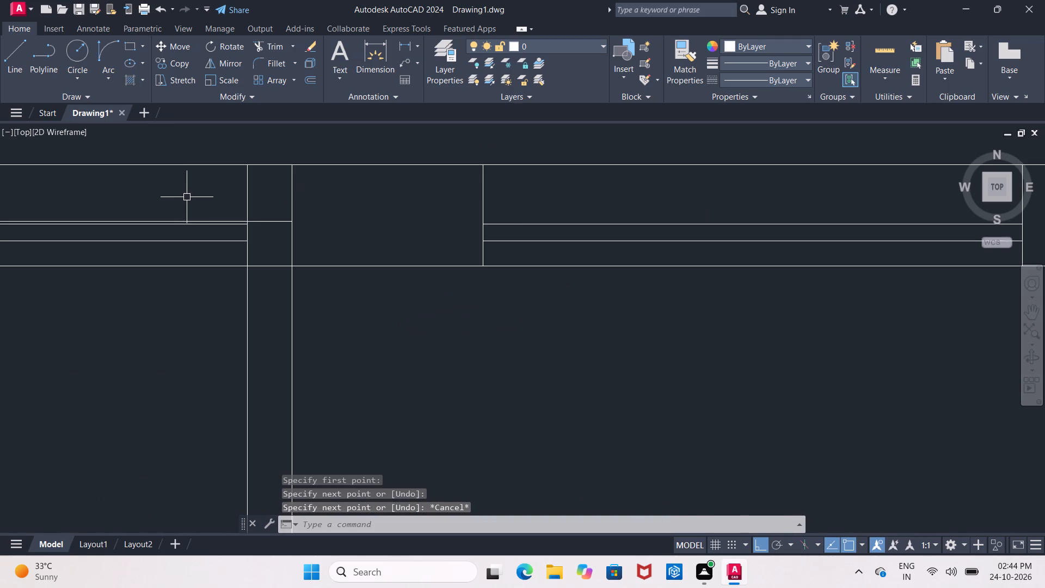
scroll(187, 198, up, 1)
click(340, 237)
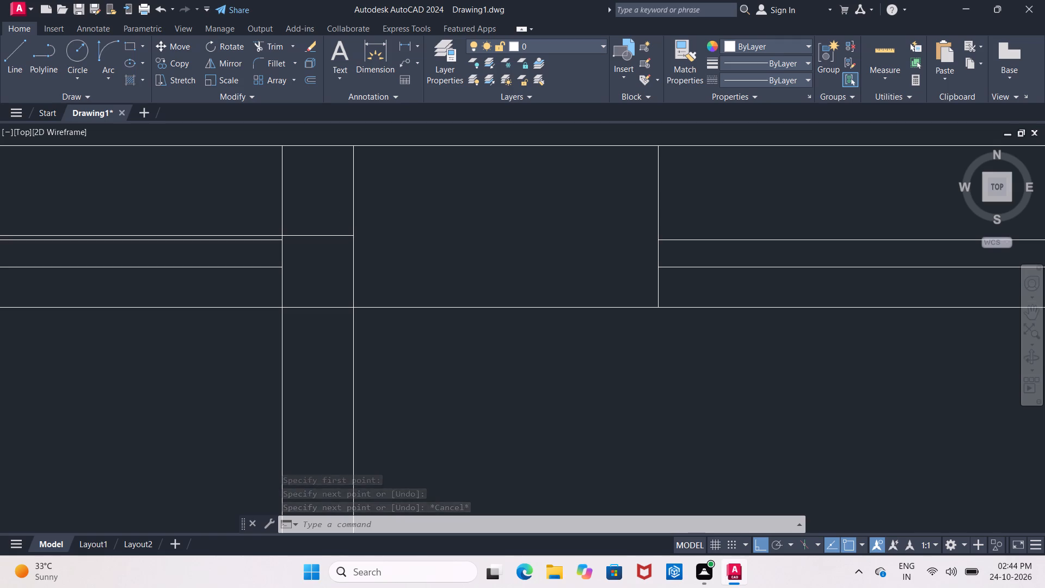
key(Delete)
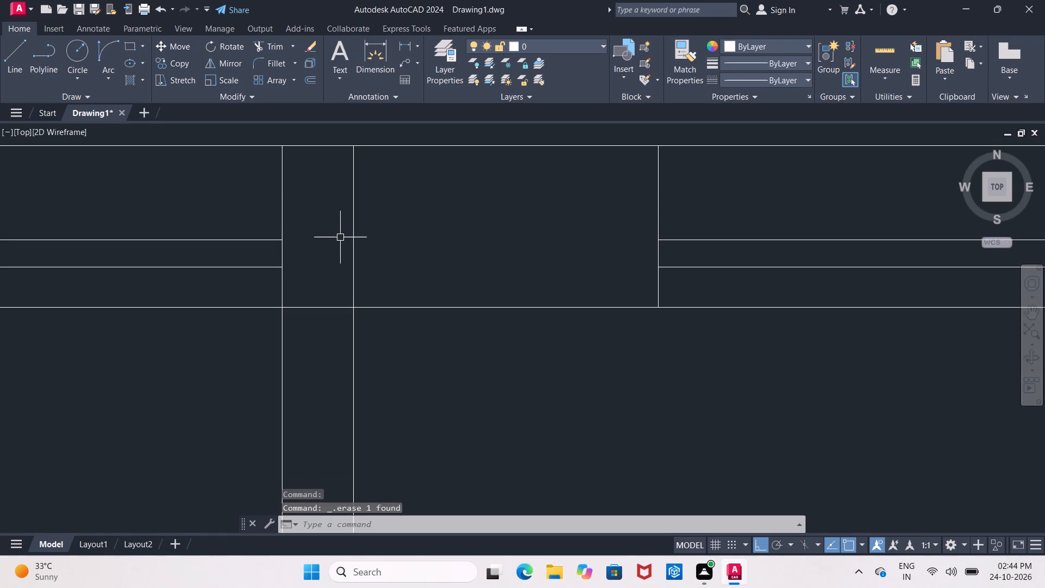
Trim the wall lines crossing the junction of the new room's west wall and the north wall.
scroll(340, 237, down, 3)
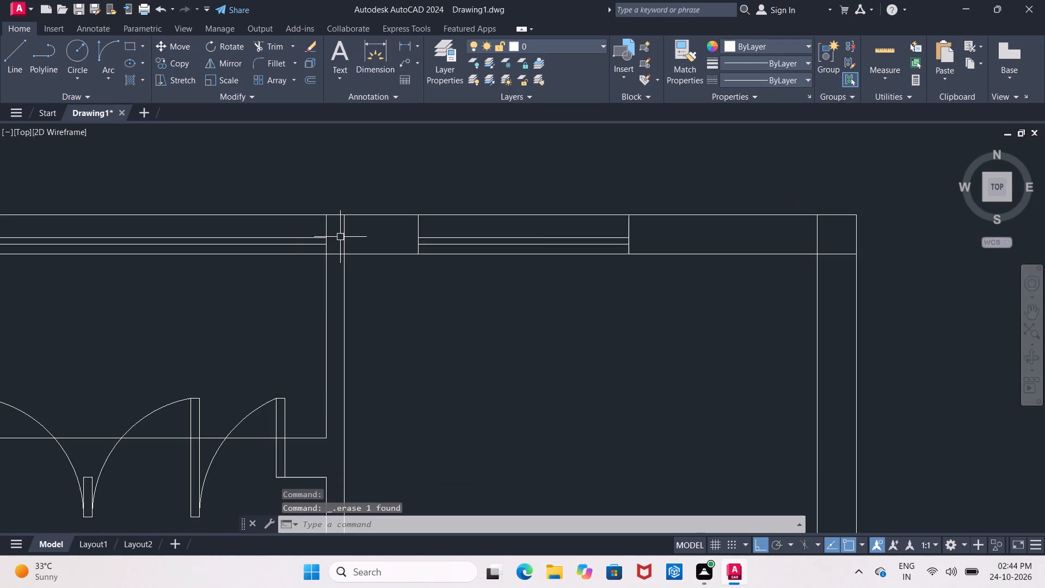
text(tr)
key(space)
key(space)
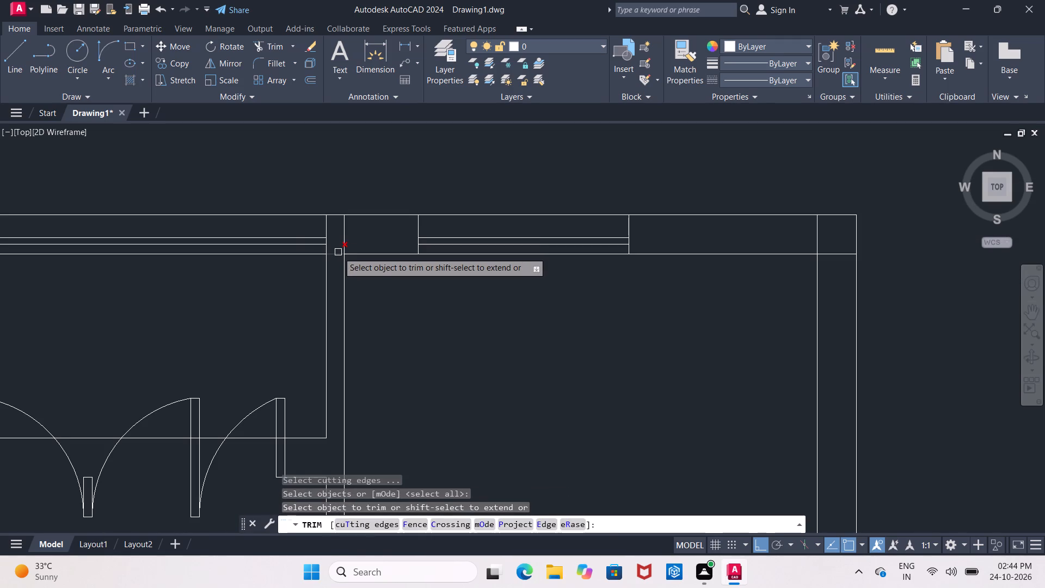
click(338, 252)
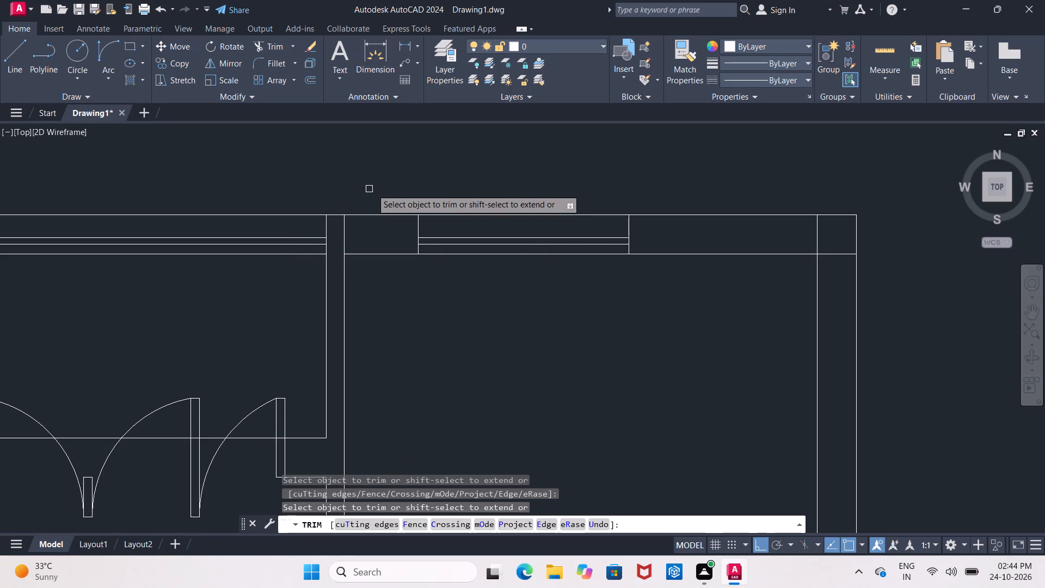
click(345, 230)
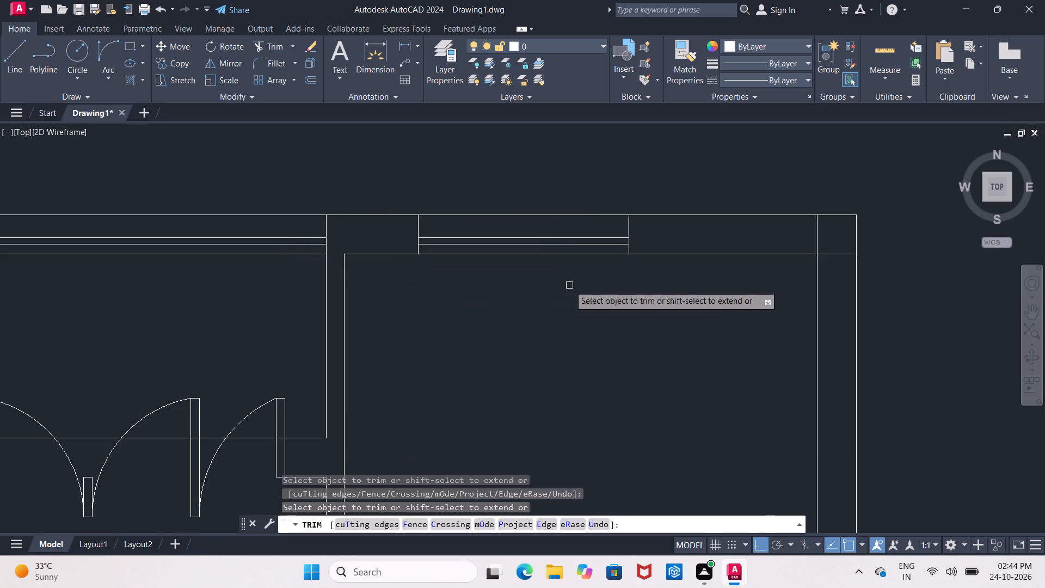
Trim the overlapping inner wall lines at the room's northeast corner.
middle_drag(569, 285, 364, 287)
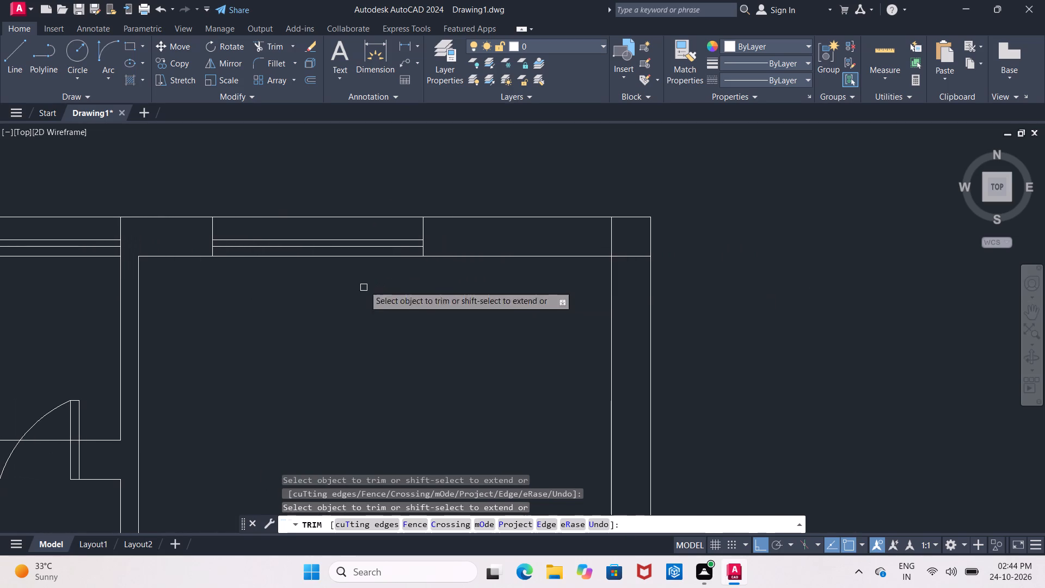
click(608, 242)
click(623, 256)
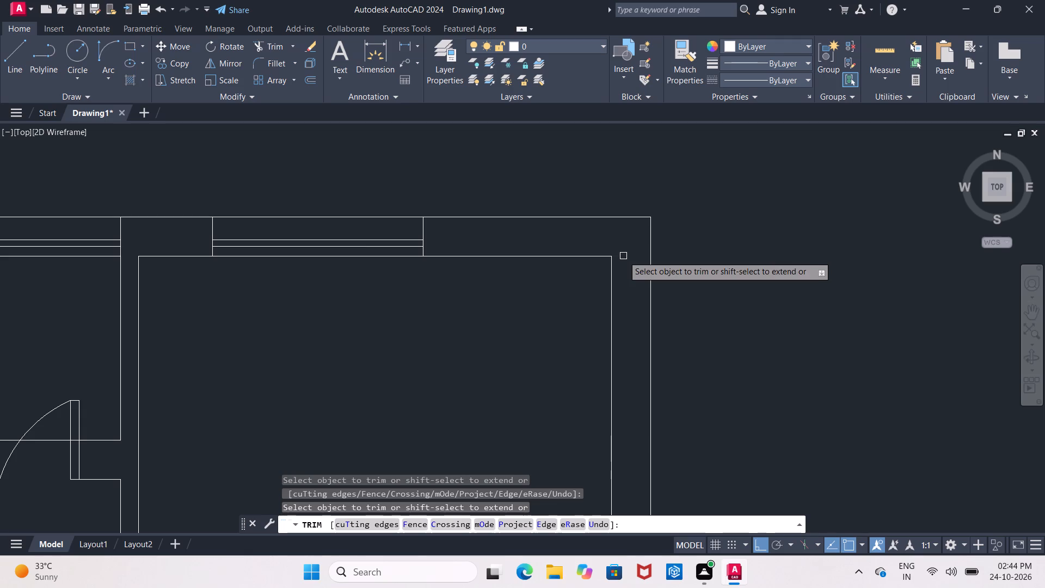
scroll(623, 254, down, 2)
middle_drag(623, 254, 595, 173)
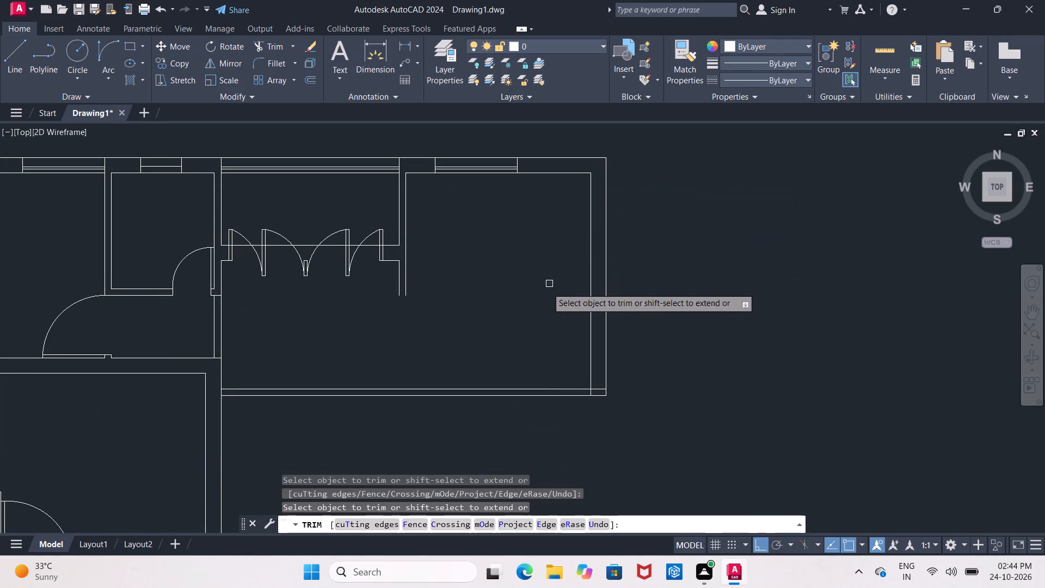
middle_drag(531, 307, 488, 334)
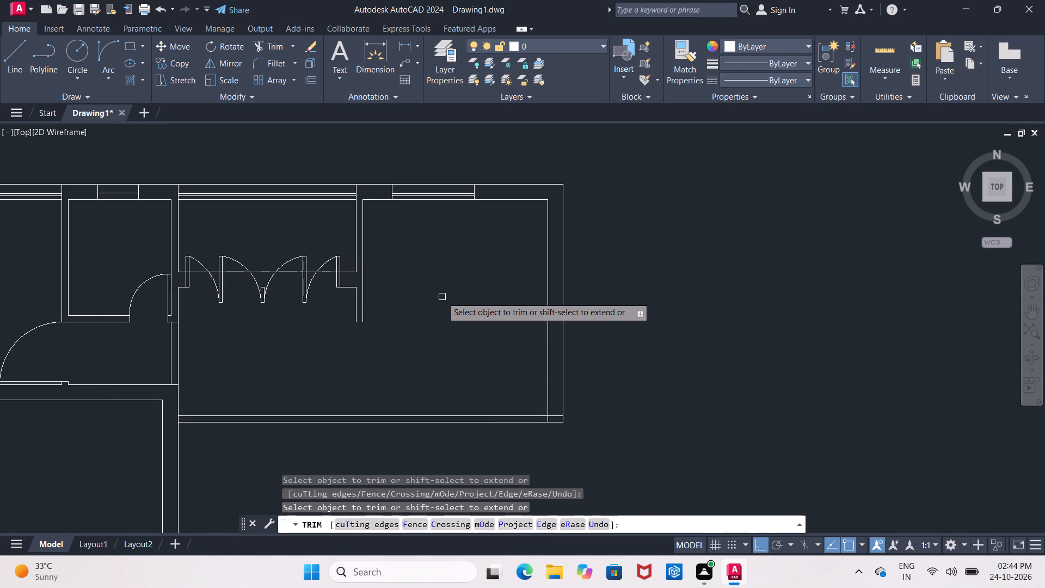
key(Escape)
Switch to Calculator and divide 10.6 by 2.
text(10.6/2)
key(Return)
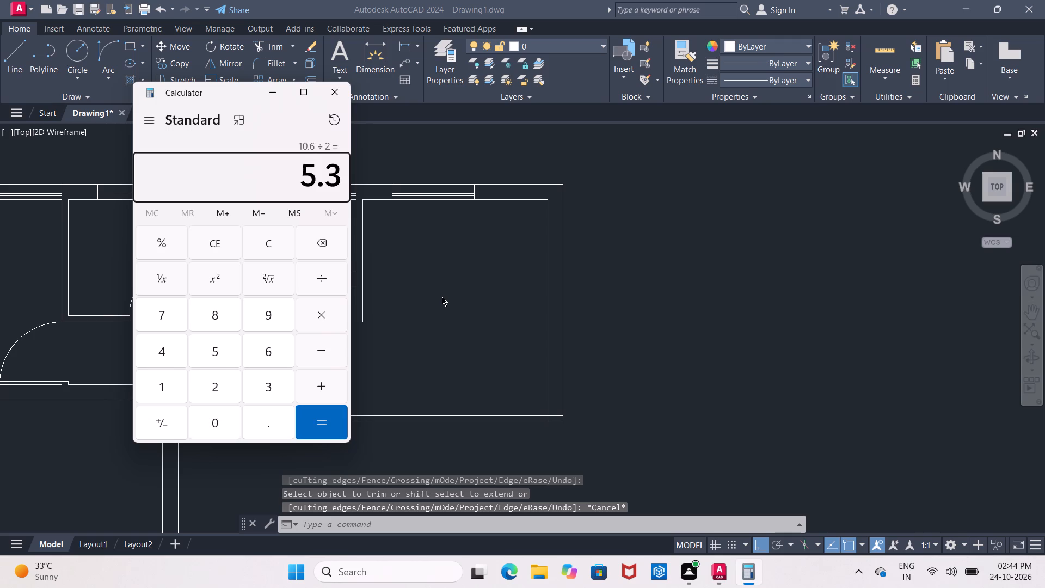
click(334, 98)
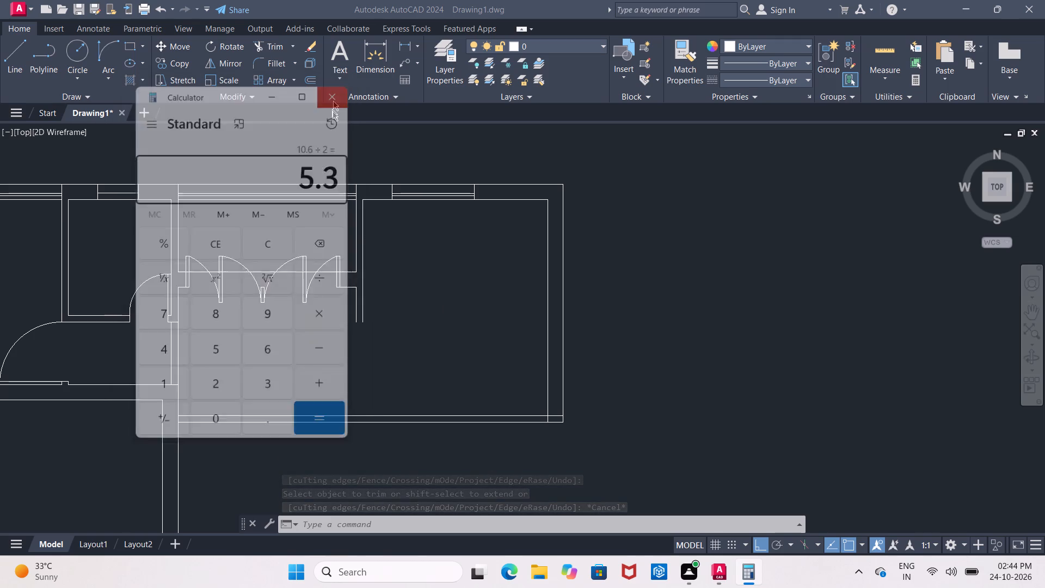
Offset the inner north wall line east of the window 5'3" south into the new room.
key(o)
key(Return)
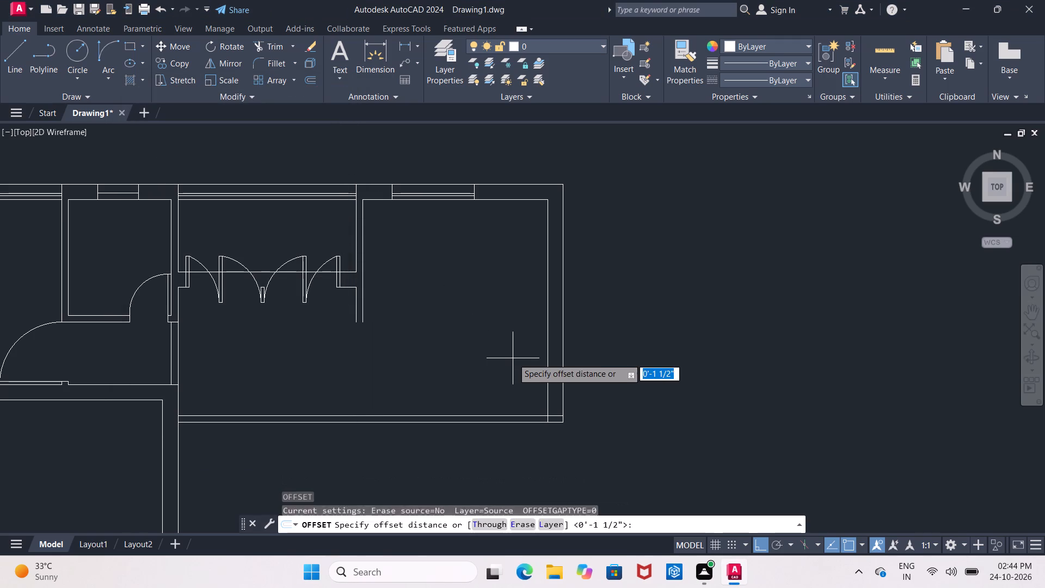
key(5)
key(apostrophe)
text(3")
key(Return)
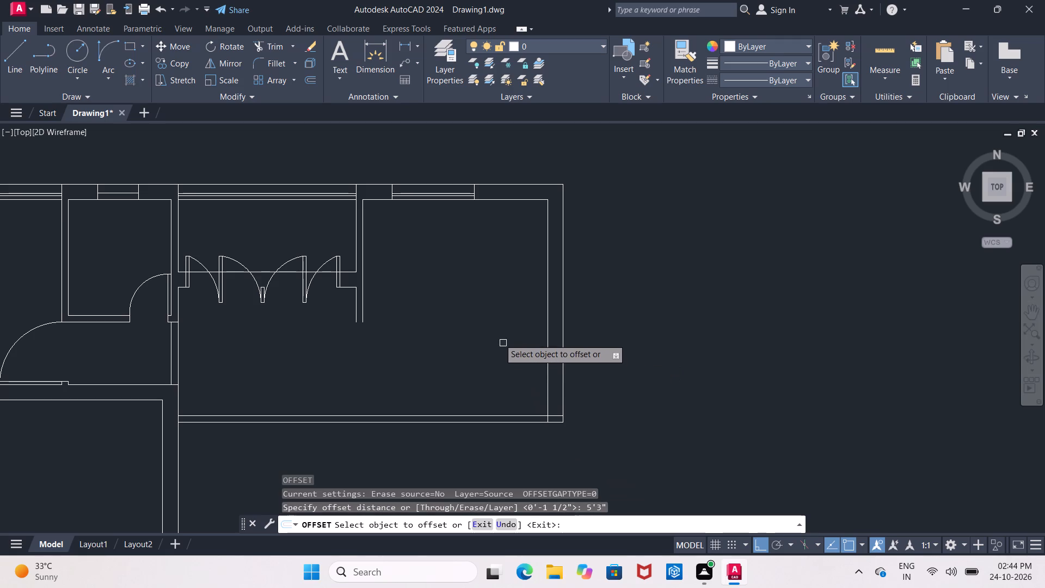
click(506, 203)
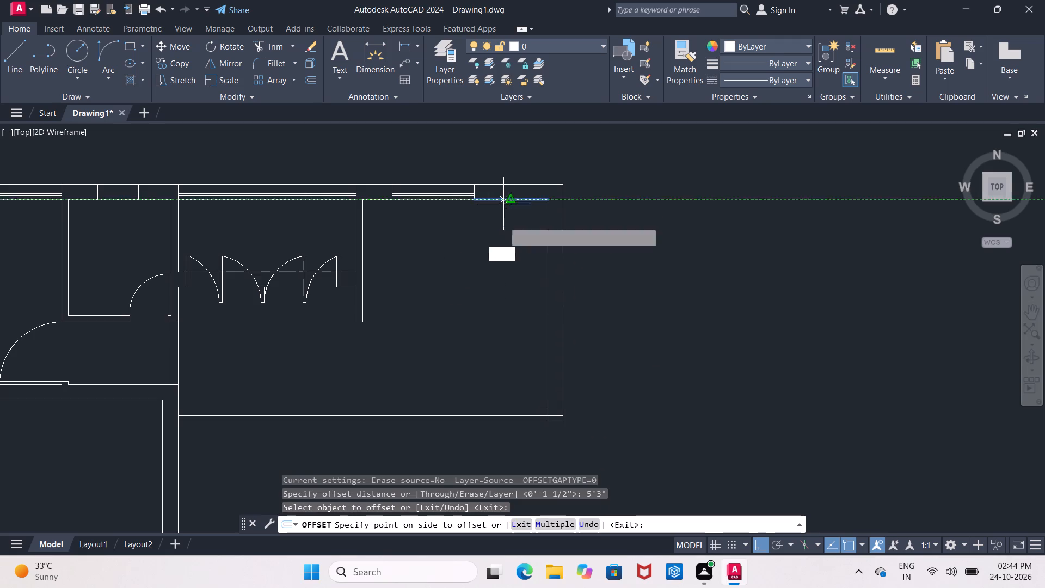
click(517, 281)
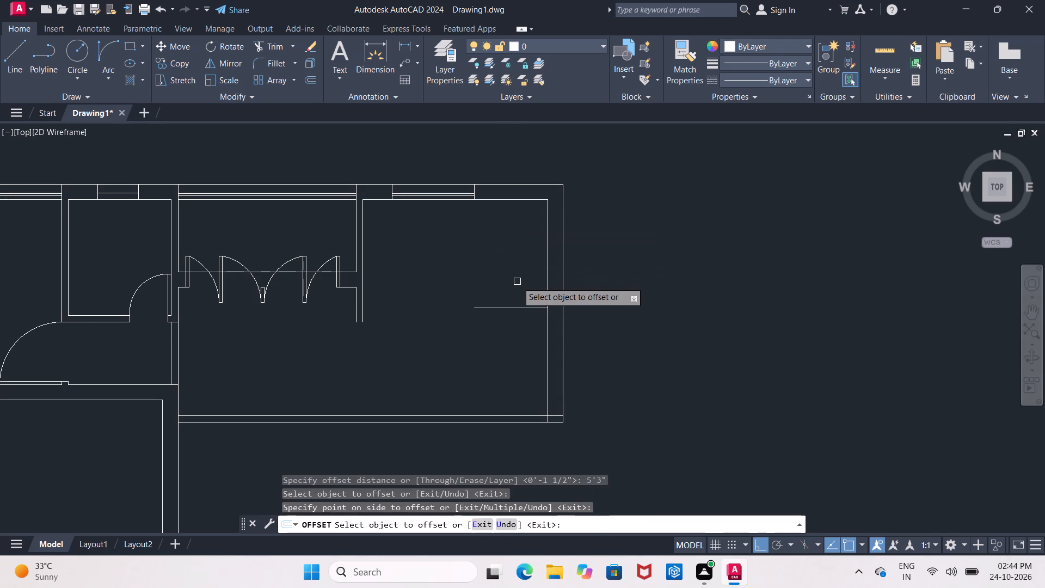
key(Return)
Offset the horizontal reference line at the room's east wall 2' to the north and 2' to the south.
key(Return)
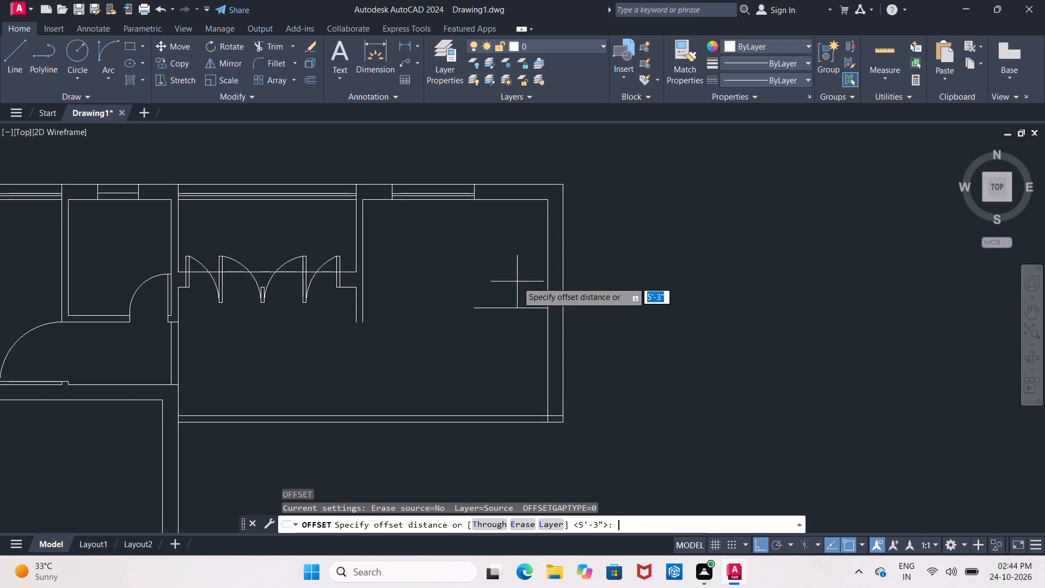
text(2')
key(Return)
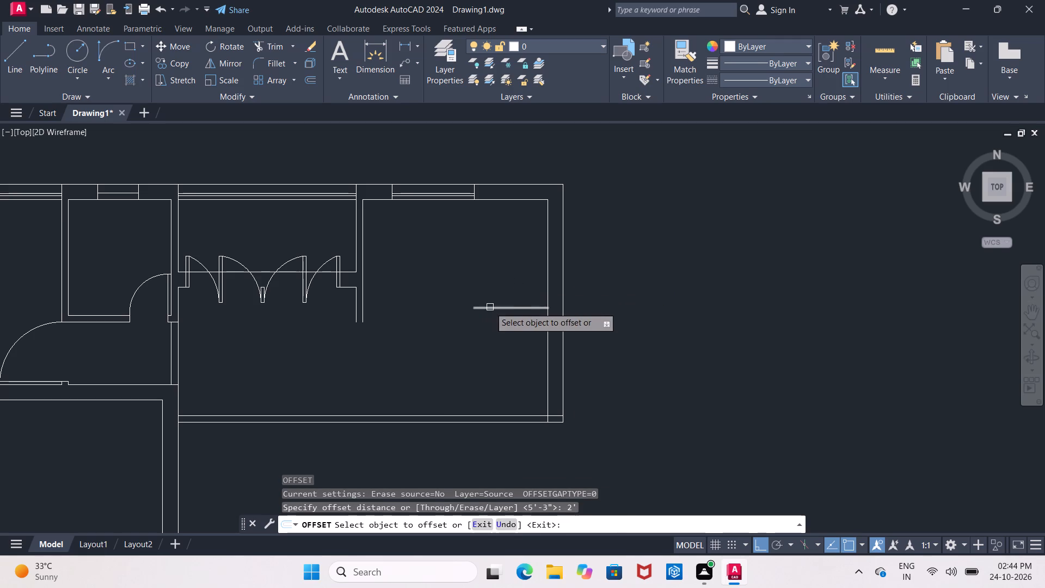
click(490, 307)
click(482, 266)
drag(496, 307, 497, 315)
click(509, 358)
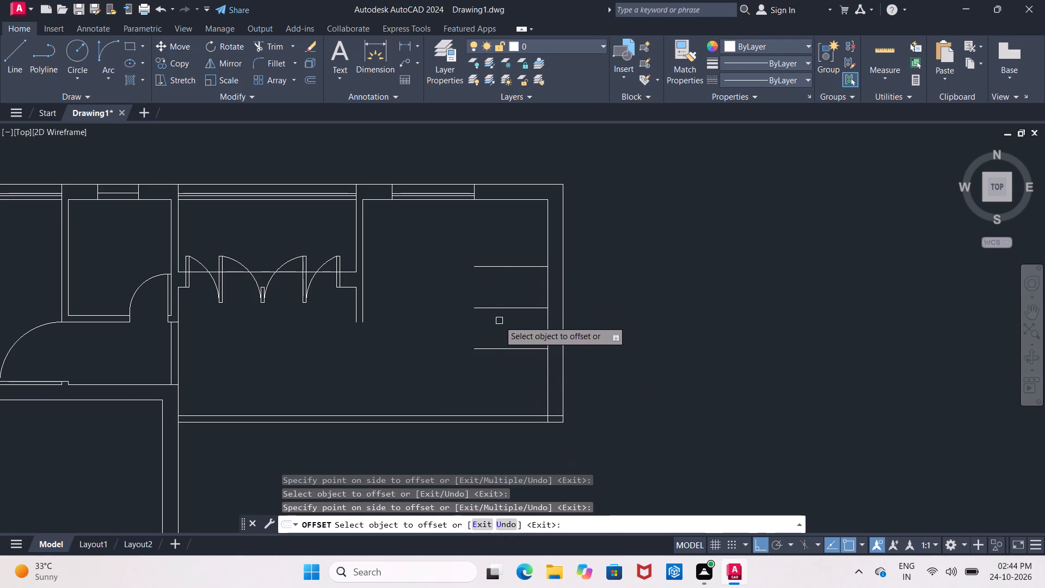
key(Escape)
Extend the two outer reference lines east to the outer line of the east wall.
key(e)
key(z)
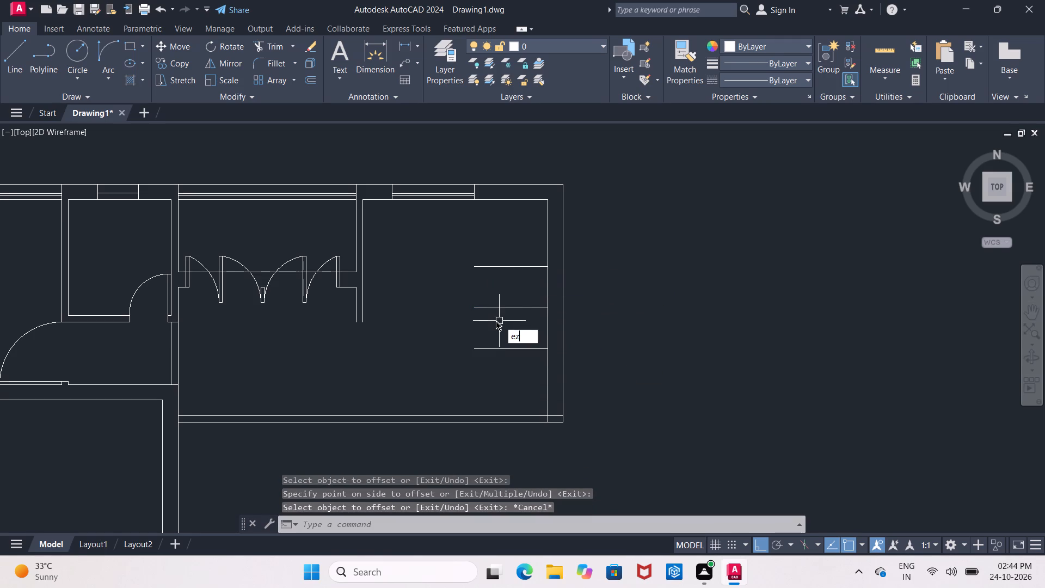
key(Escape)
key(e)
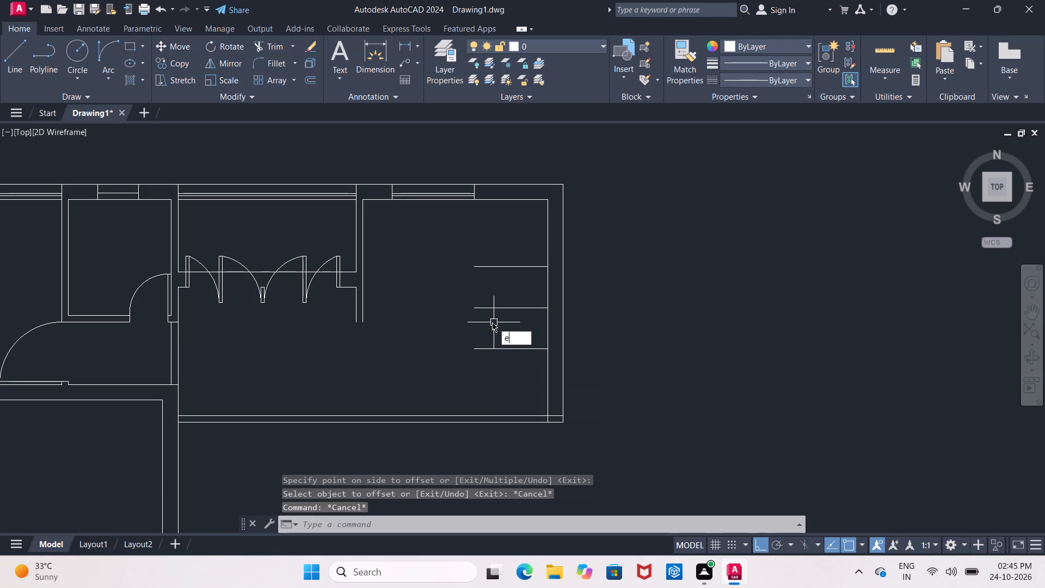
text(x)
key(space)
key(space)
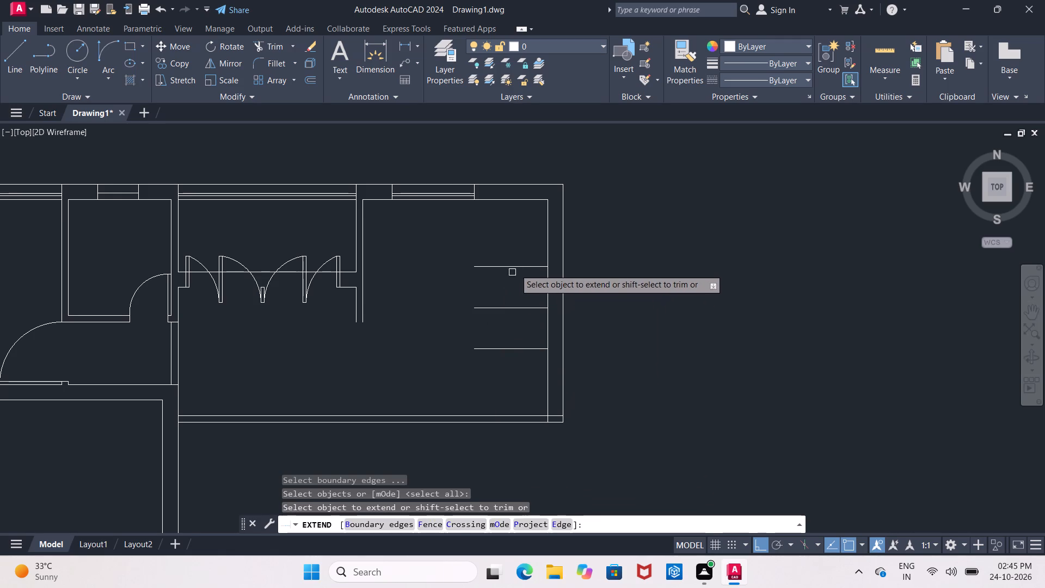
click(518, 265)
click(518, 352)
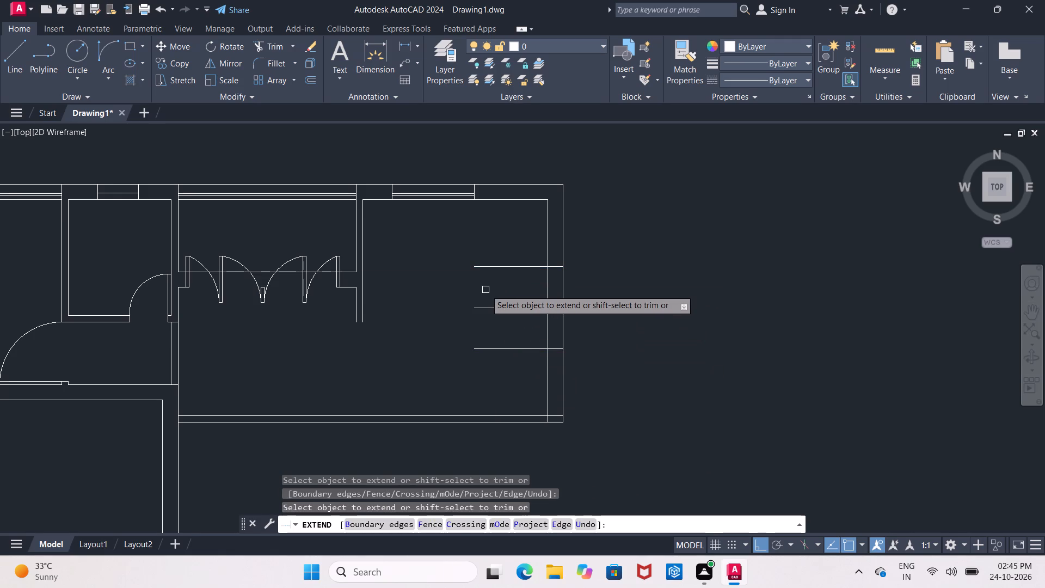
Trim the parts of the two extended lines inside the room, leaving only the window jambs within the east wall.
shift+click(500, 253)
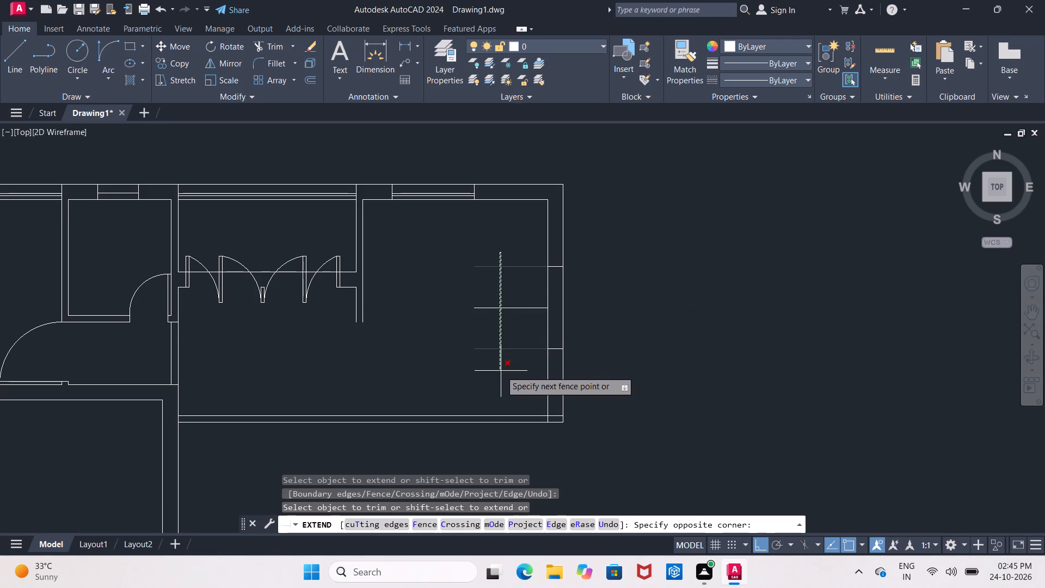
shift+click(501, 371)
key(Escape)
Delete the middle horizontal reference line inside the room.
click(496, 309)
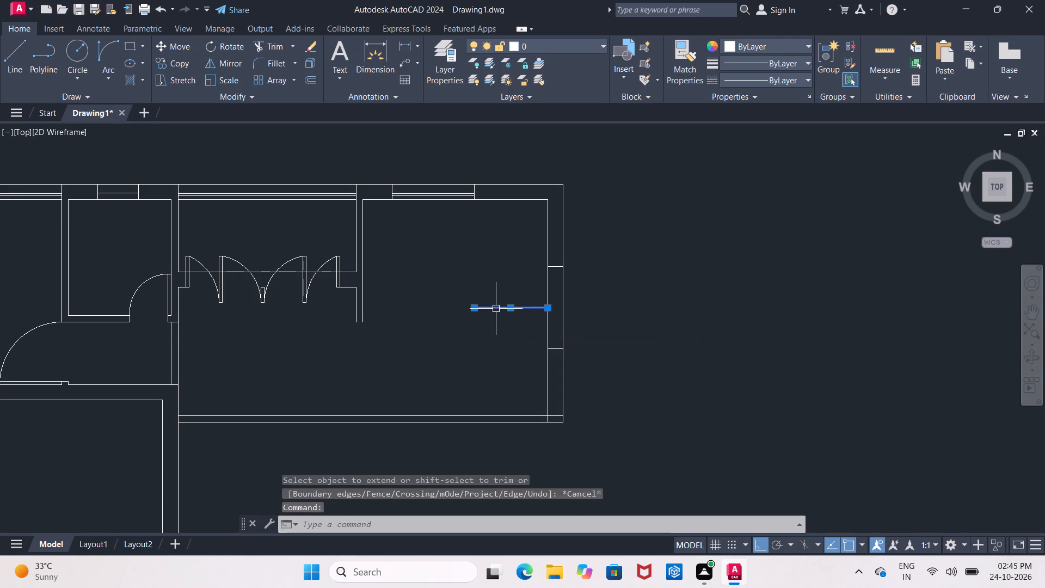
key(Delete)
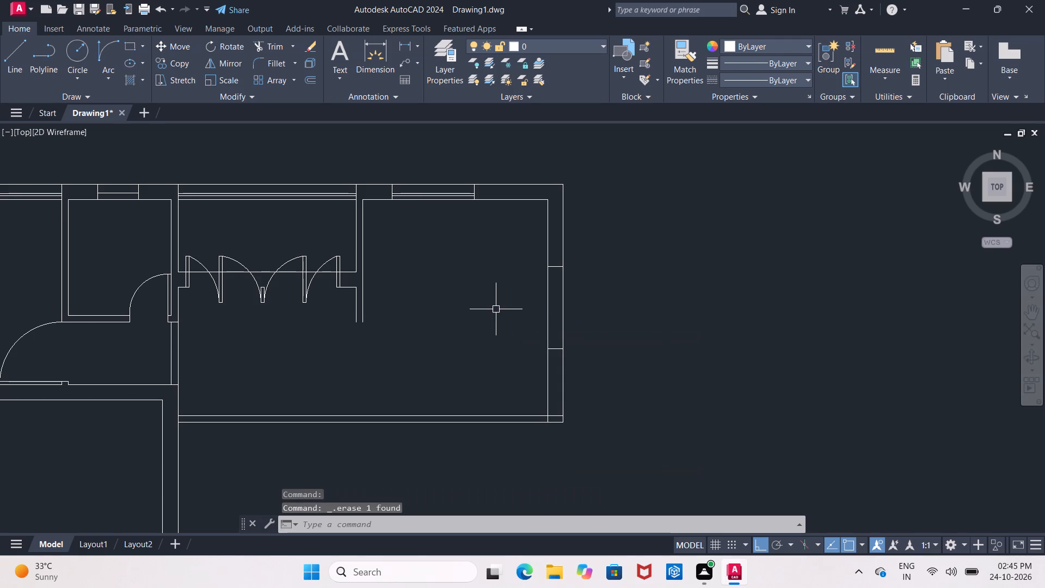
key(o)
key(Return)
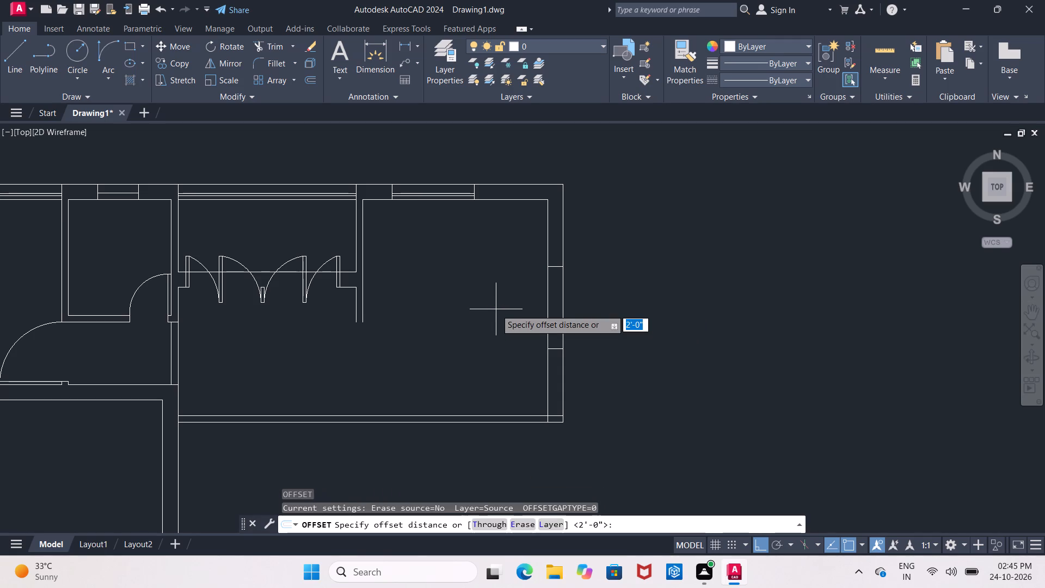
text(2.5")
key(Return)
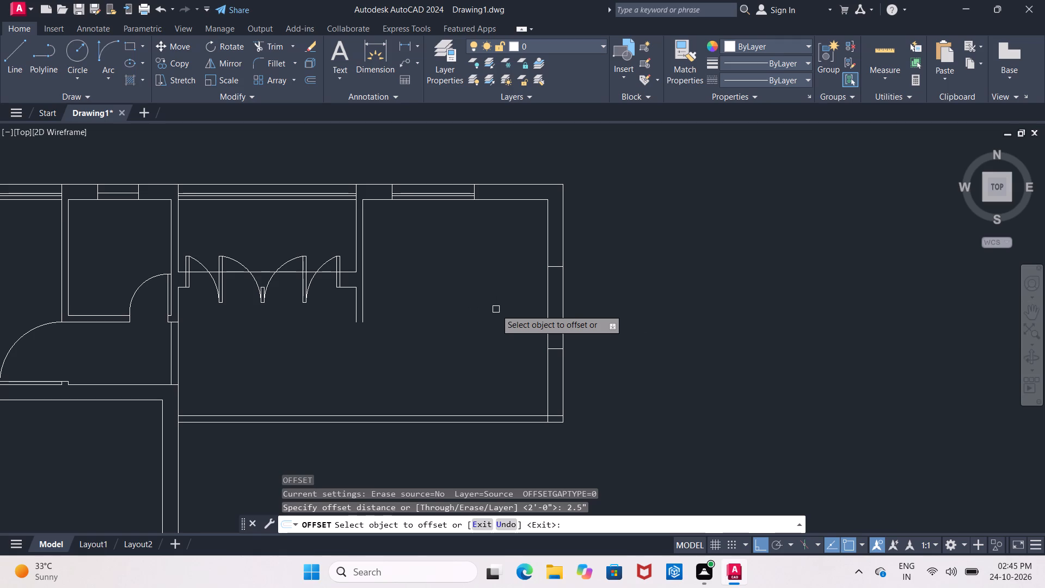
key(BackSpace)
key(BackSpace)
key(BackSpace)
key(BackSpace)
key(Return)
Offset the inner line of the east wall 2.25" east into the wall thickness.
key(Return)
text(2.25")
key(Return)
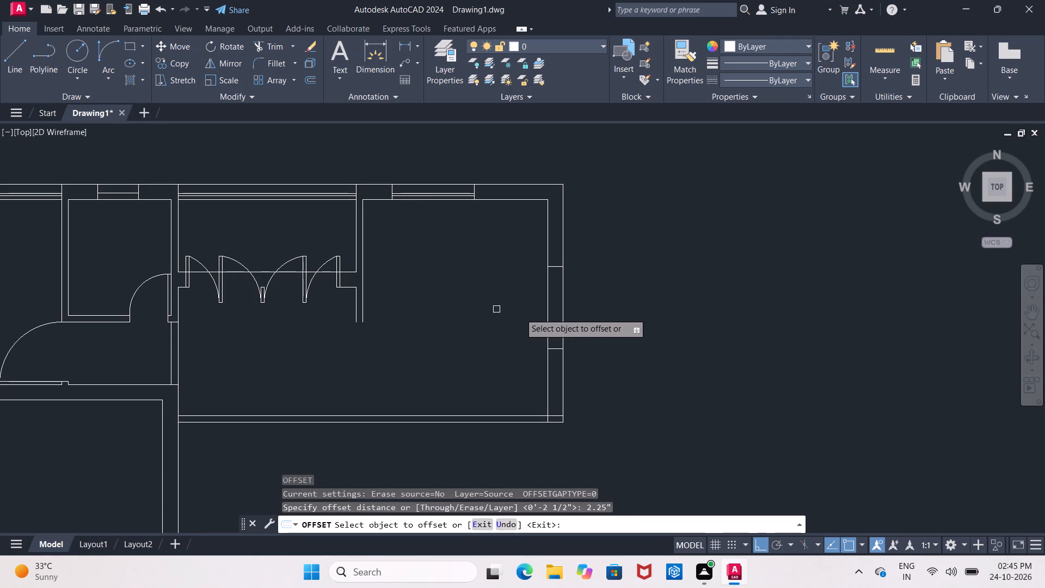
scroll(550, 309, up, 2)
click(540, 309)
click(551, 309)
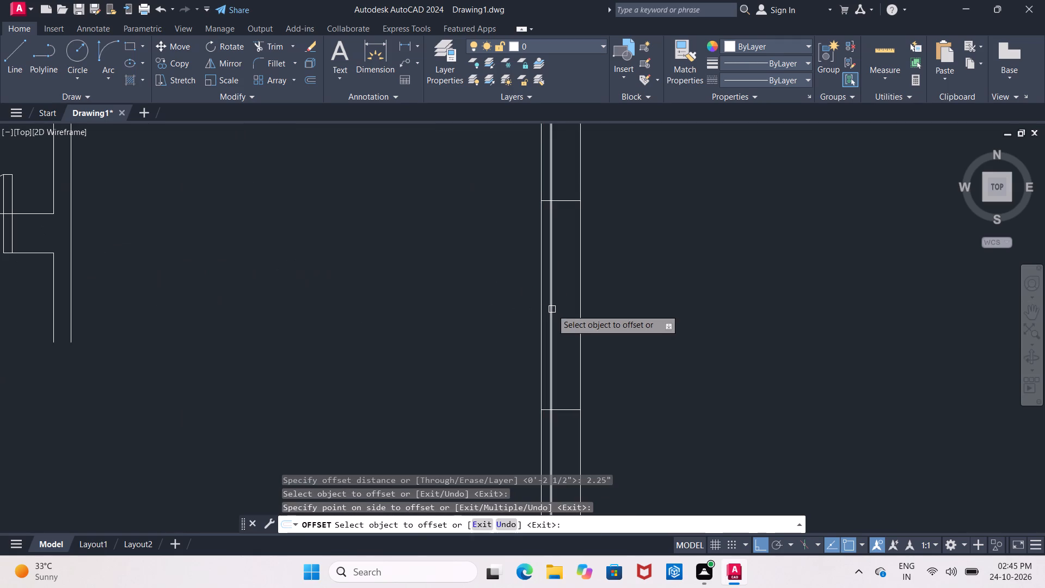
key(Return)
Offset the new line inside the east wall 1.5" further east as the second window glass line.
key(Return)
text(1.5)
key(shift+quotedbl)
key(Return)
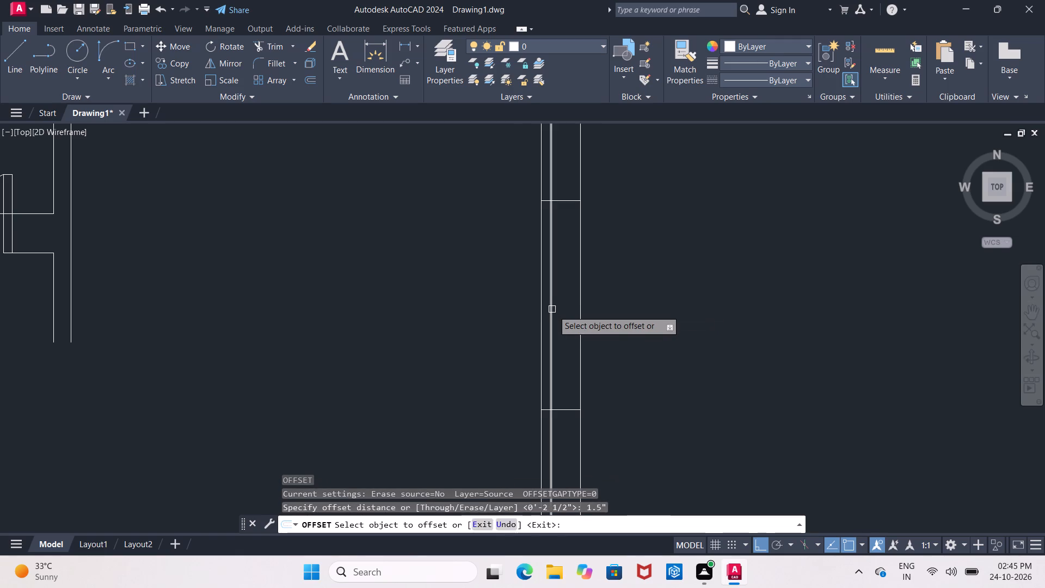
click(553, 310)
click(563, 313)
key(Escape)
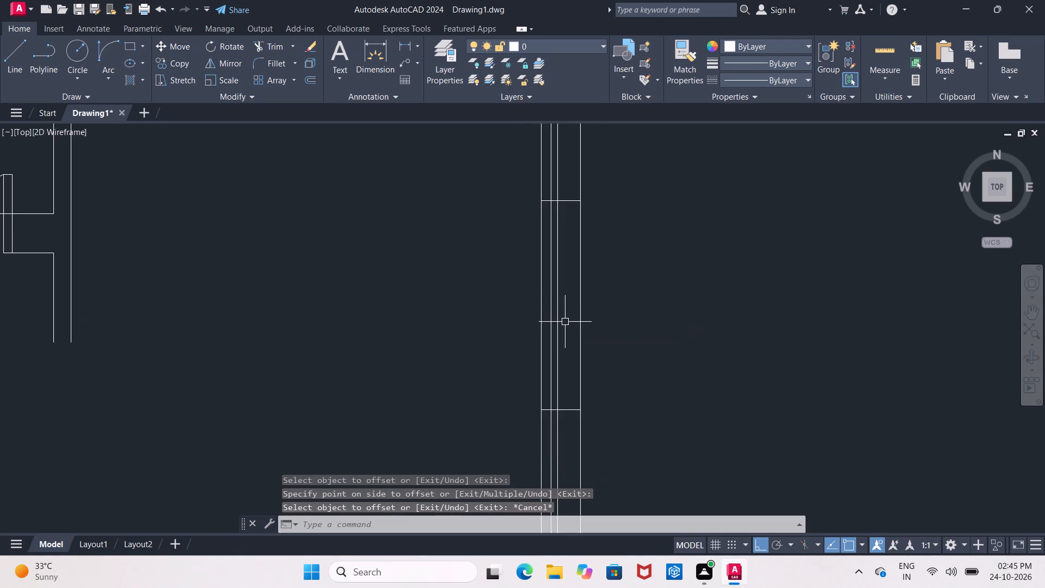
Trim both window glass lines beyond the north and south jambs of the east window opening.
text(tr)
key(space)
key(space)
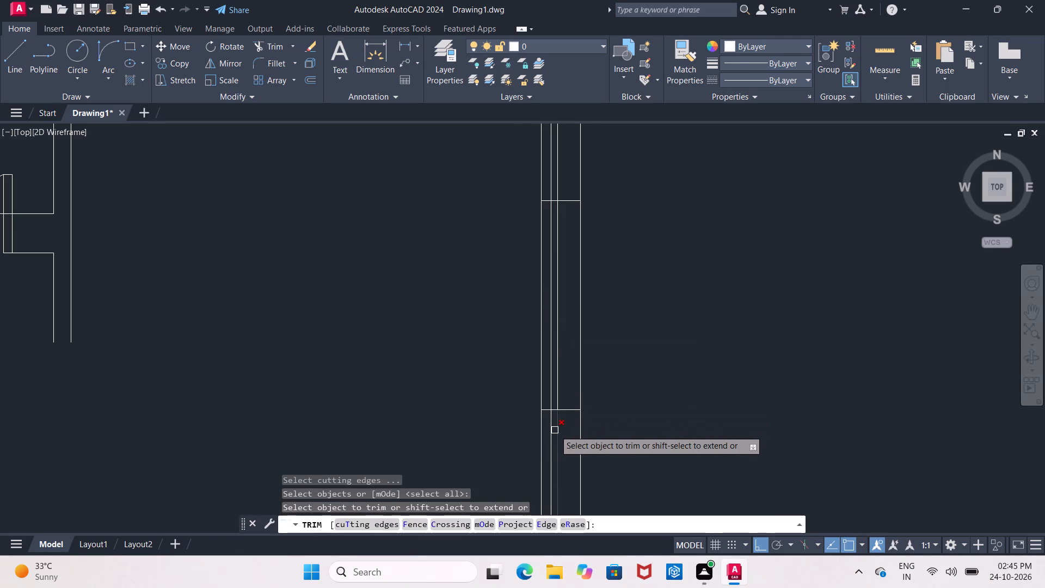
click(555, 430)
click(553, 434)
click(552, 168)
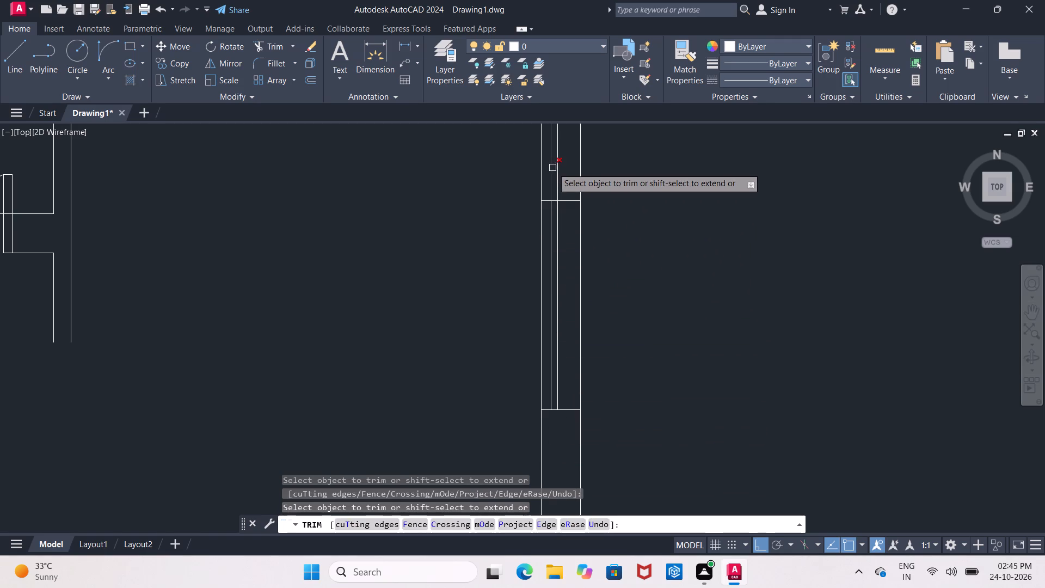
click(557, 174)
Trim the inner and outer east wall lines between the two window jambs.
click(538, 260)
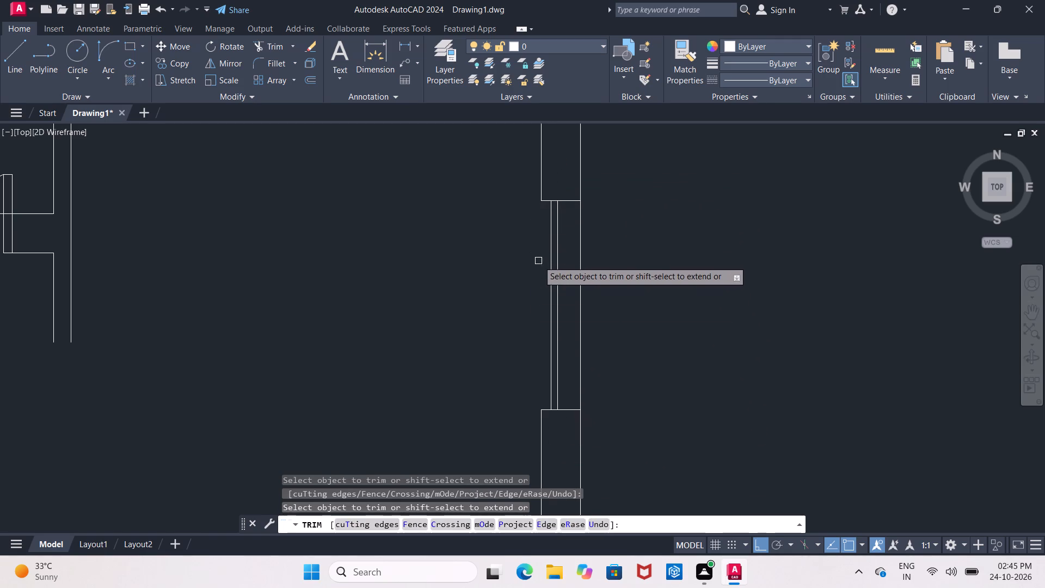
drag(584, 270, 579, 275)
click(578, 276)
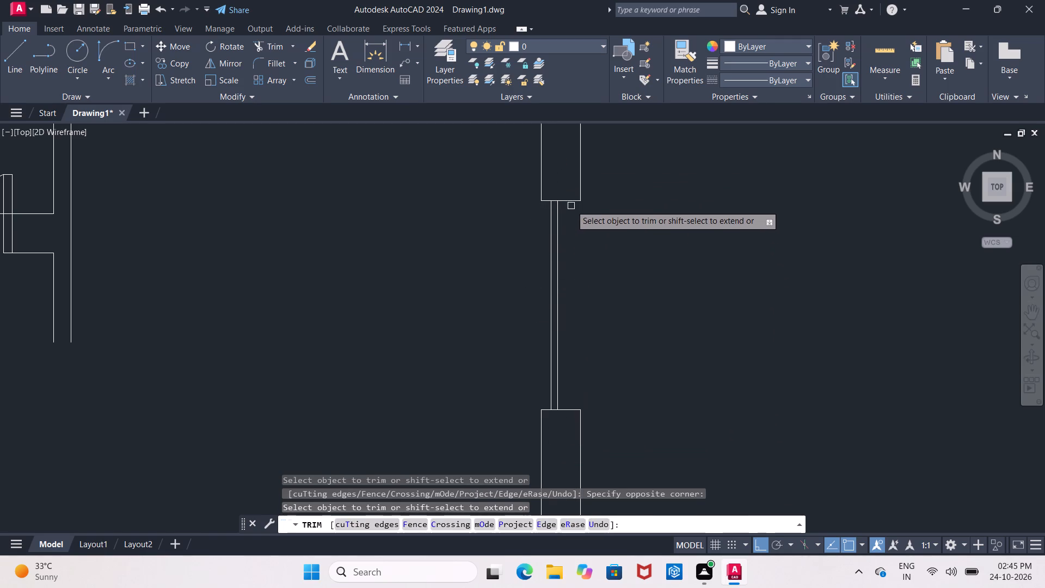
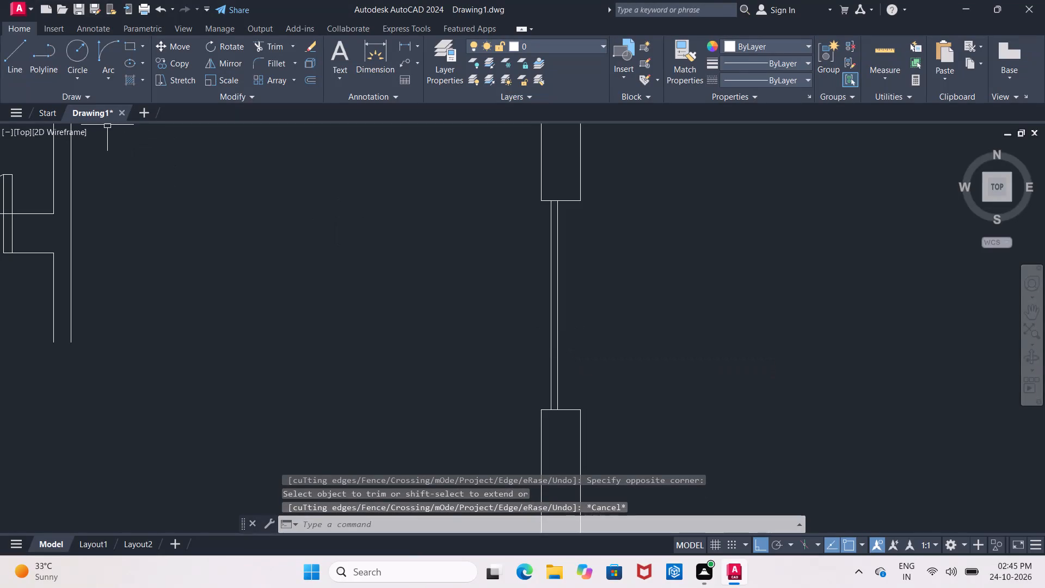
Draw 4' lines between the north and south jambs along the inner and outer faces of the east window opening.
click(24, 75)
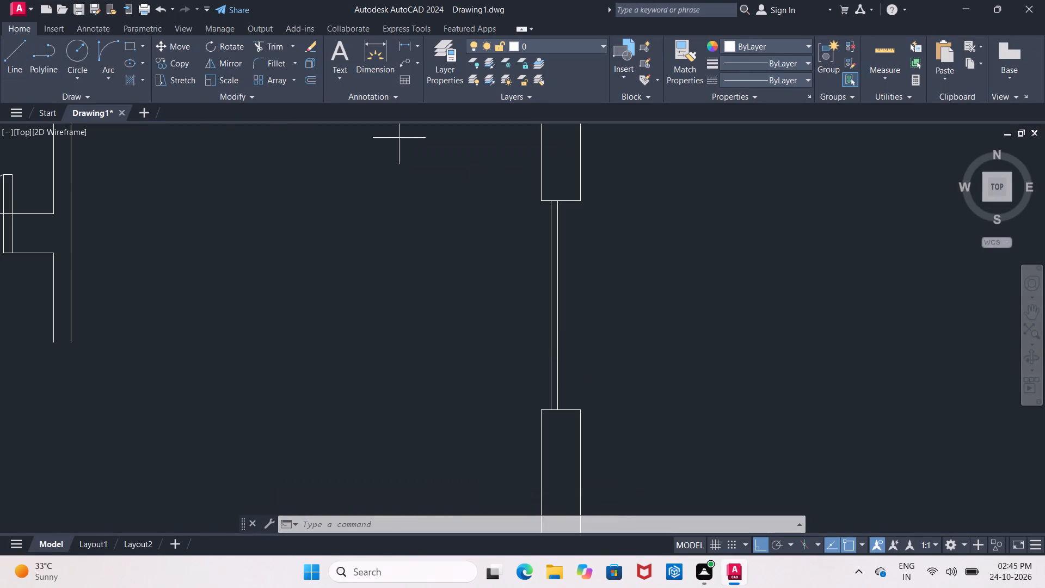
click(541, 199)
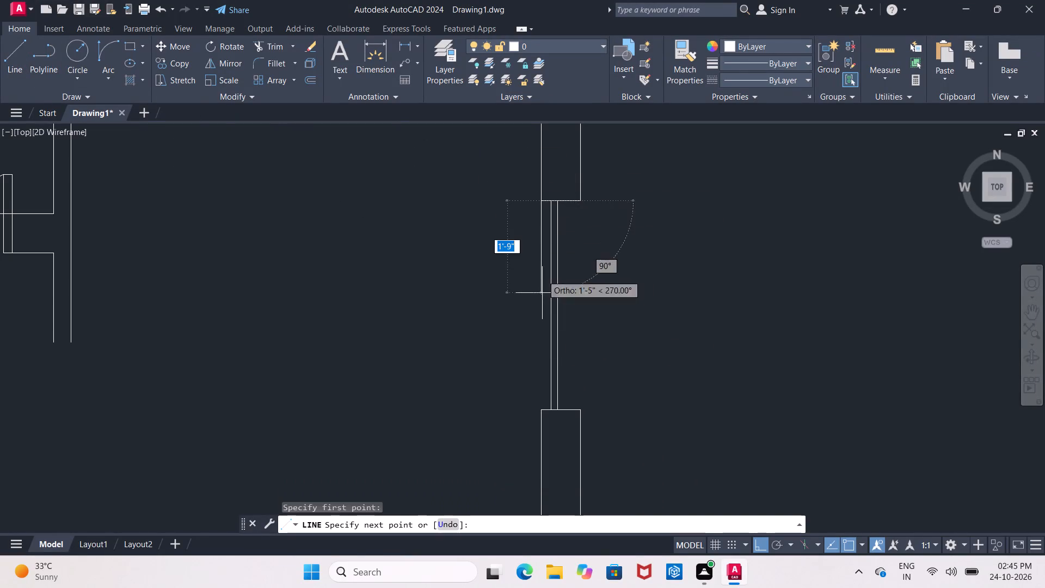
click(540, 409)
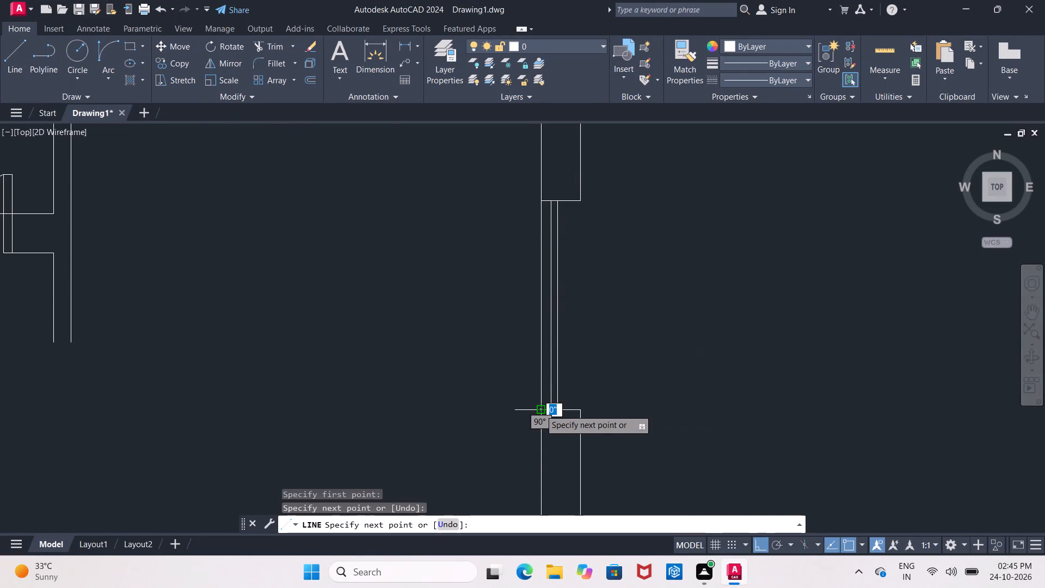
key(Escape)
click(22, 66)
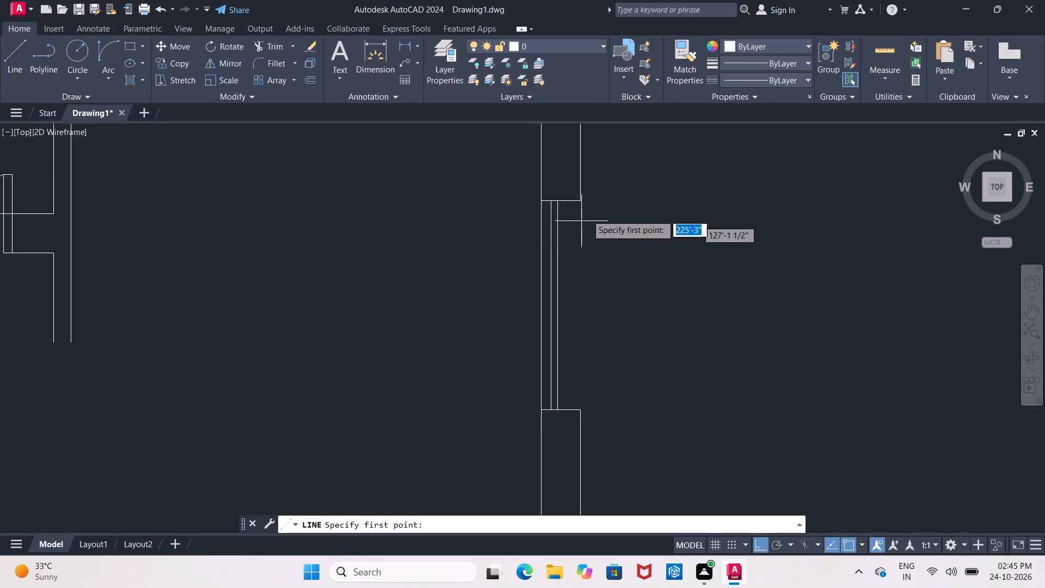
drag(579, 203, 582, 209)
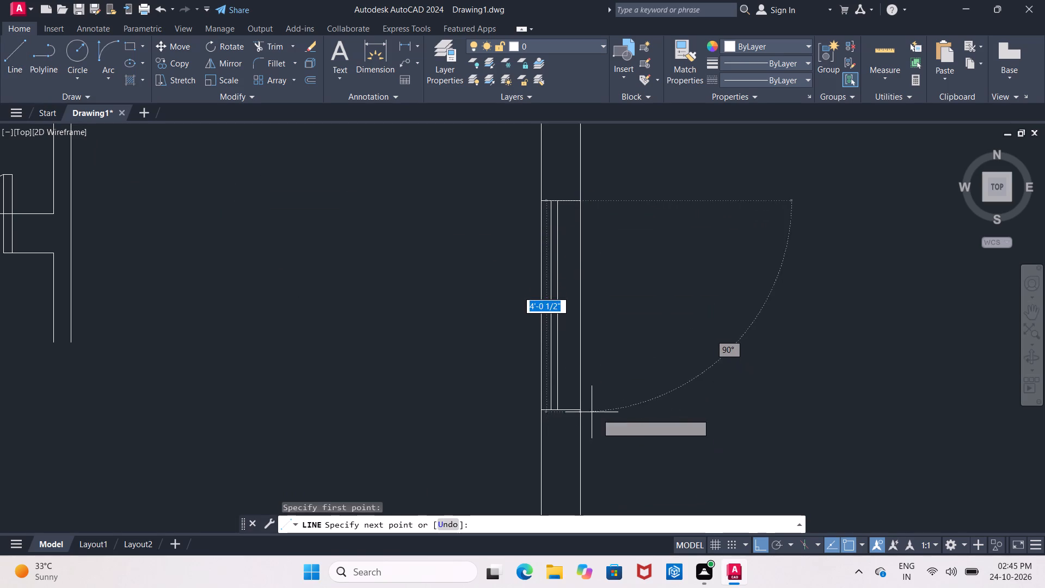
click(577, 406)
key(Escape)
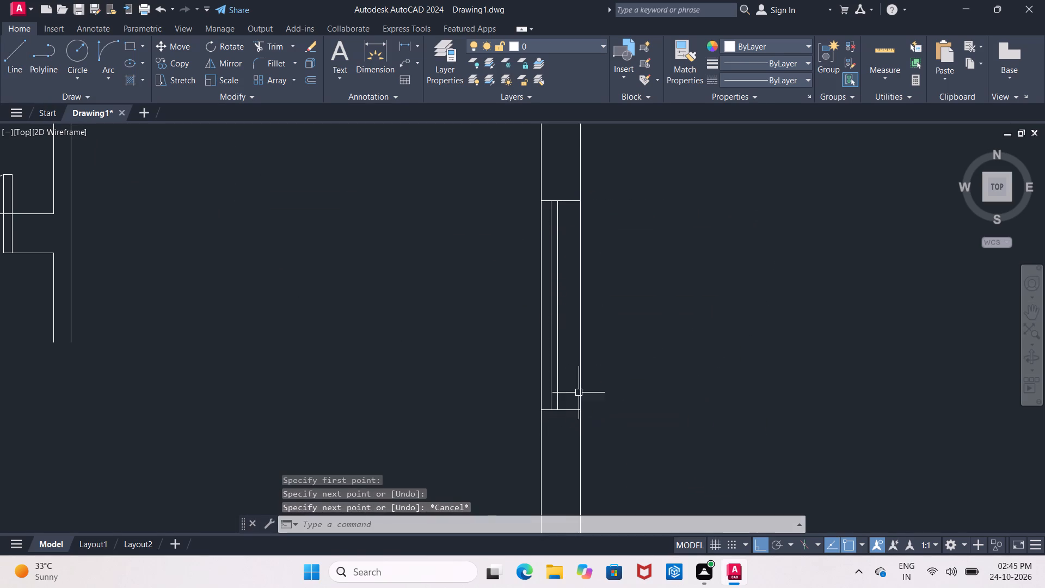
Offset the outer line of the northeast room's south wall 4' to the south.
scroll(579, 392, down, 5)
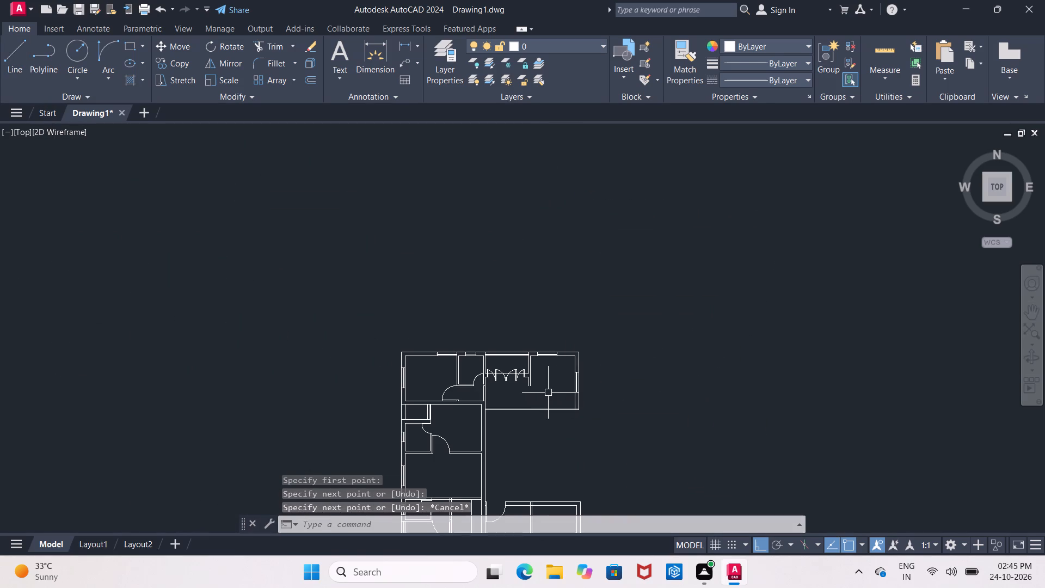
middle_drag(545, 393, 491, 297)
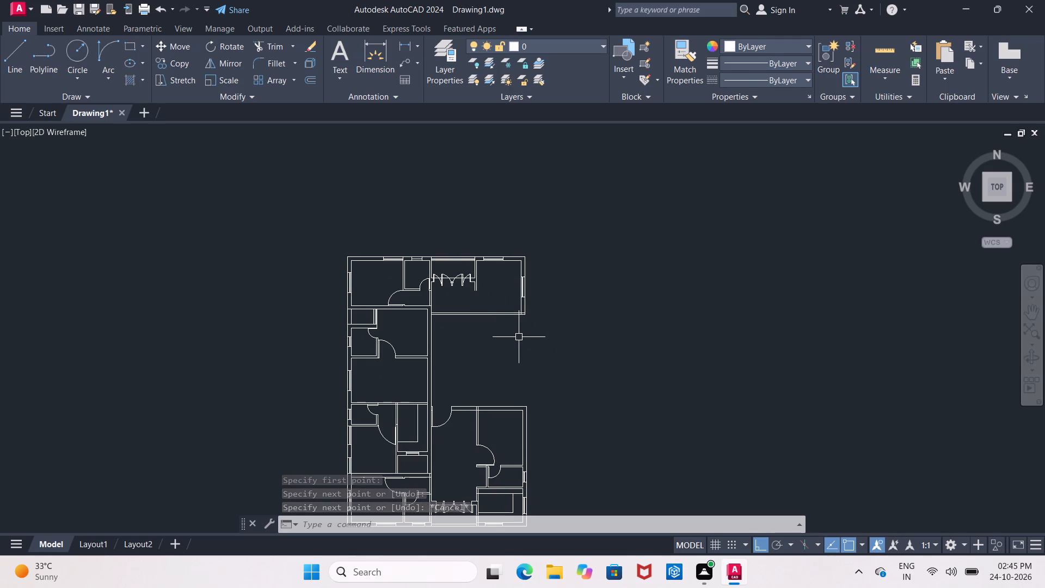
scroll(503, 303, up, 3)
middle_drag(501, 303, 442, 256)
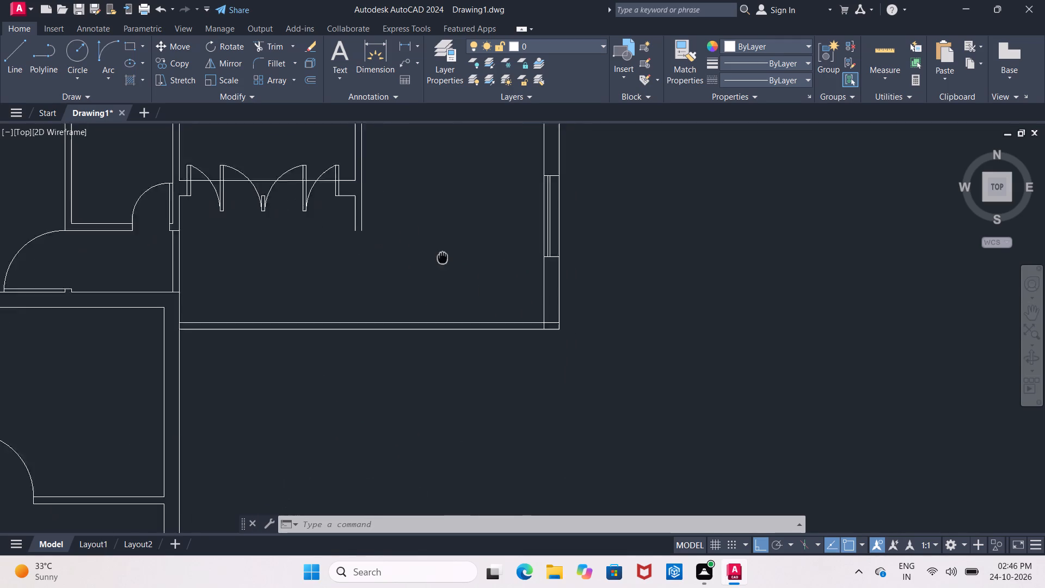
middle_drag(442, 256, 441, 256)
key(Escape)
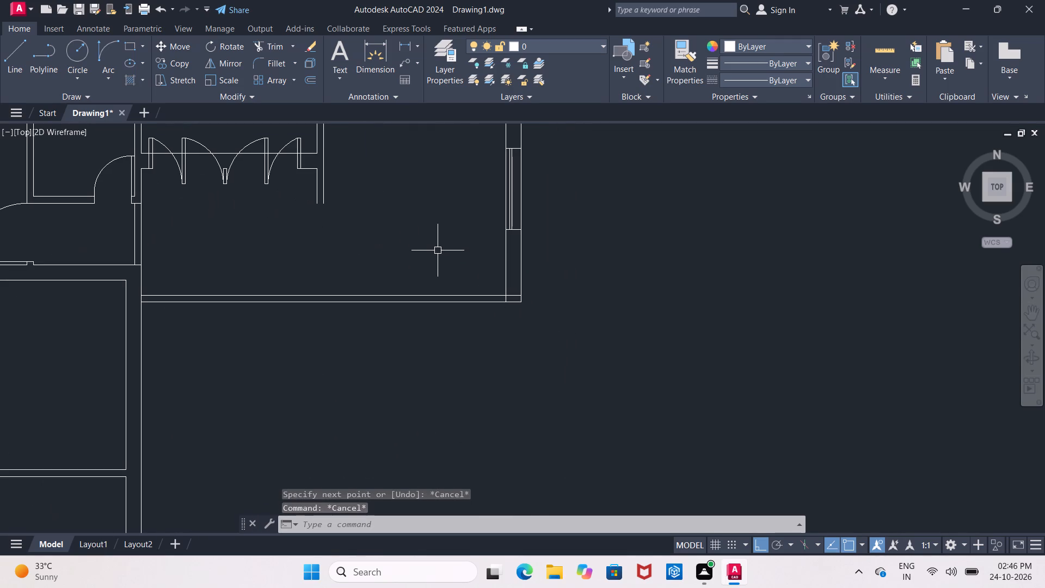
key(o)
key(Return)
key(1)
key(BackSpace)
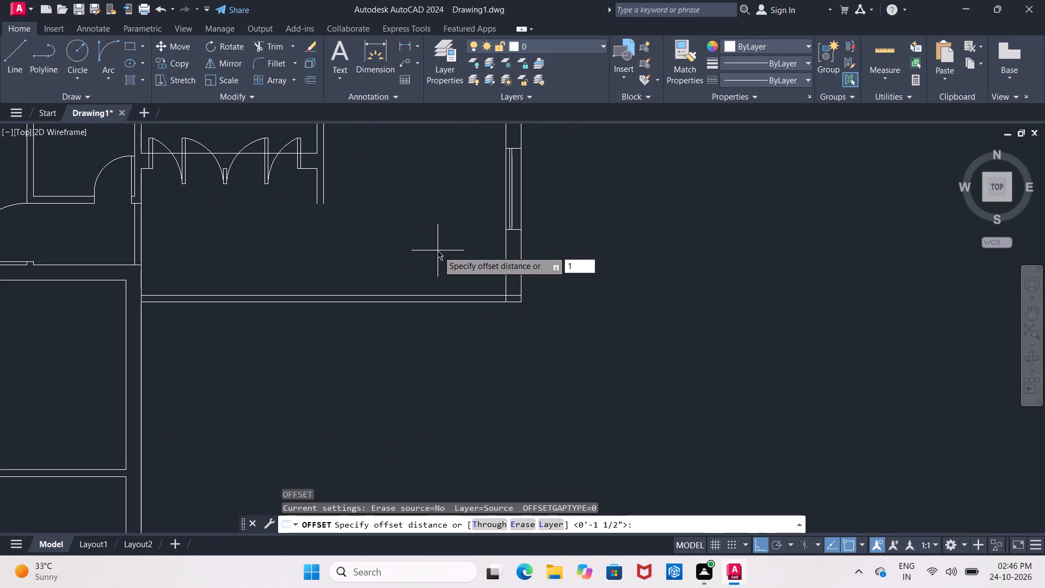
text(4')
key(Return)
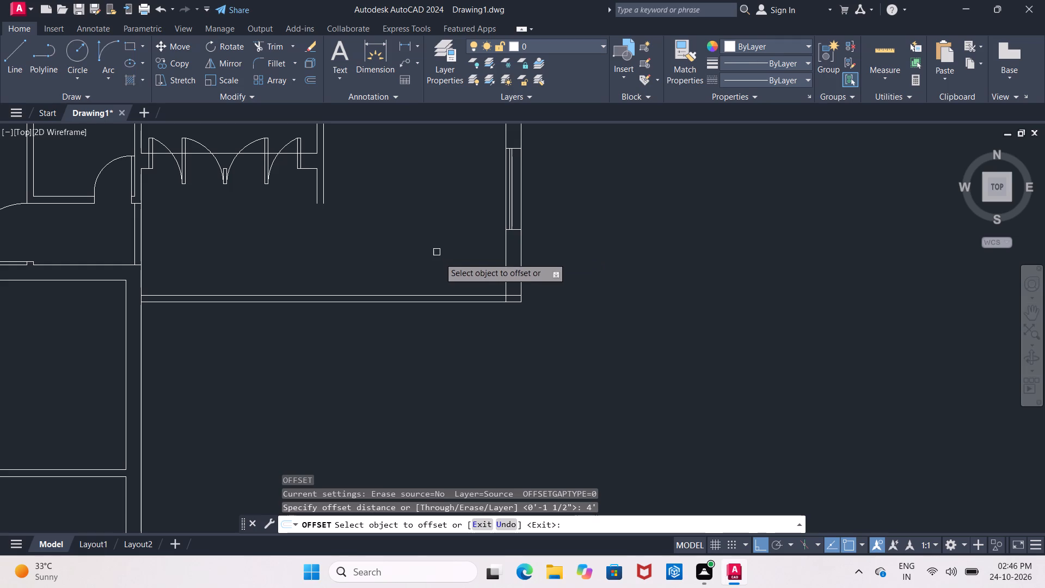
click(477, 302)
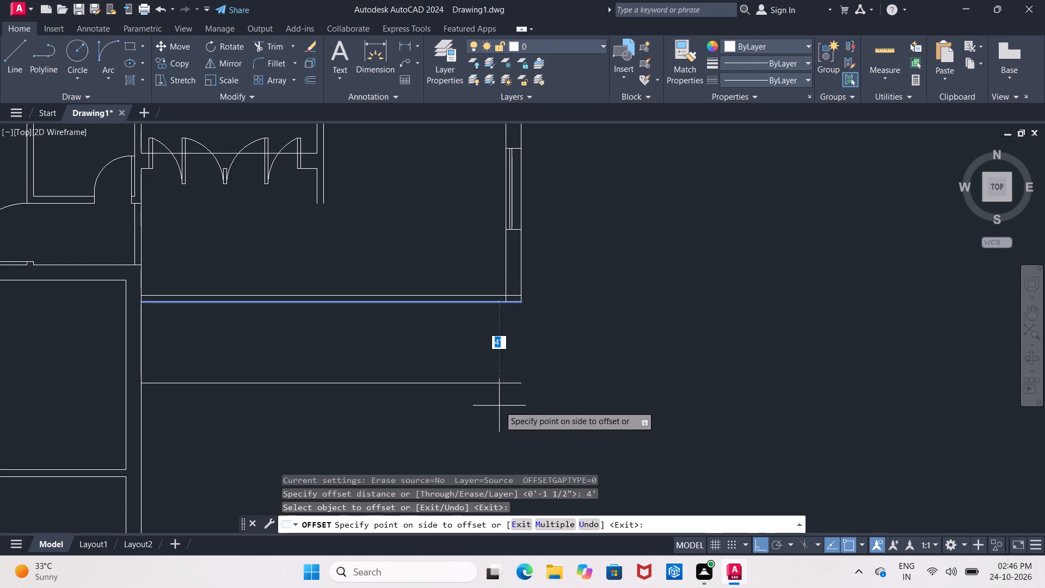
click(499, 406)
key(Return)
Offset the new horizontal line 4" further south to give the wall its thickness.
key(Return)
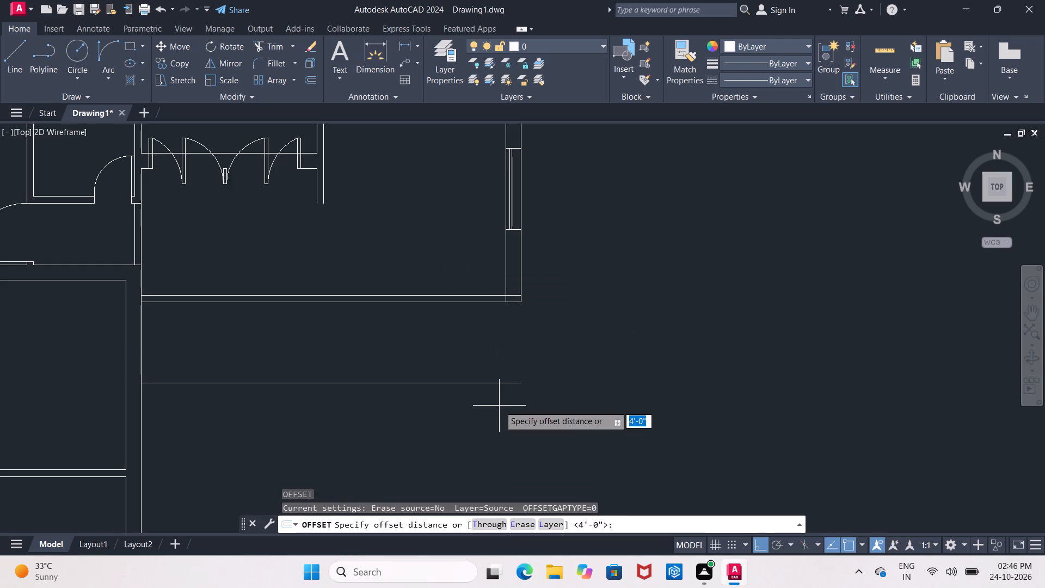
key(4)
key(shift+quotedbl)
key(Return)
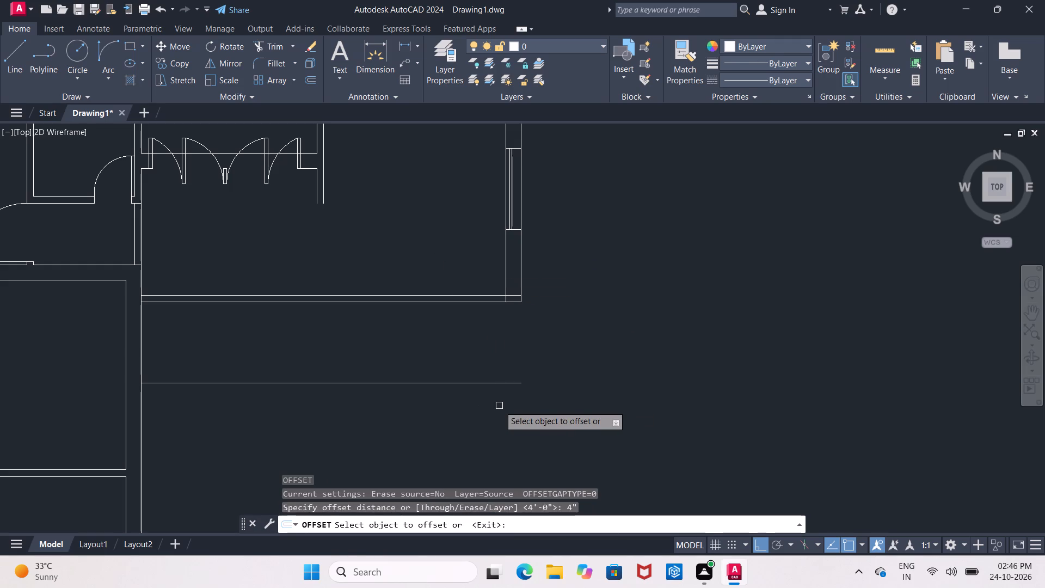
click(515, 384)
click(511, 435)
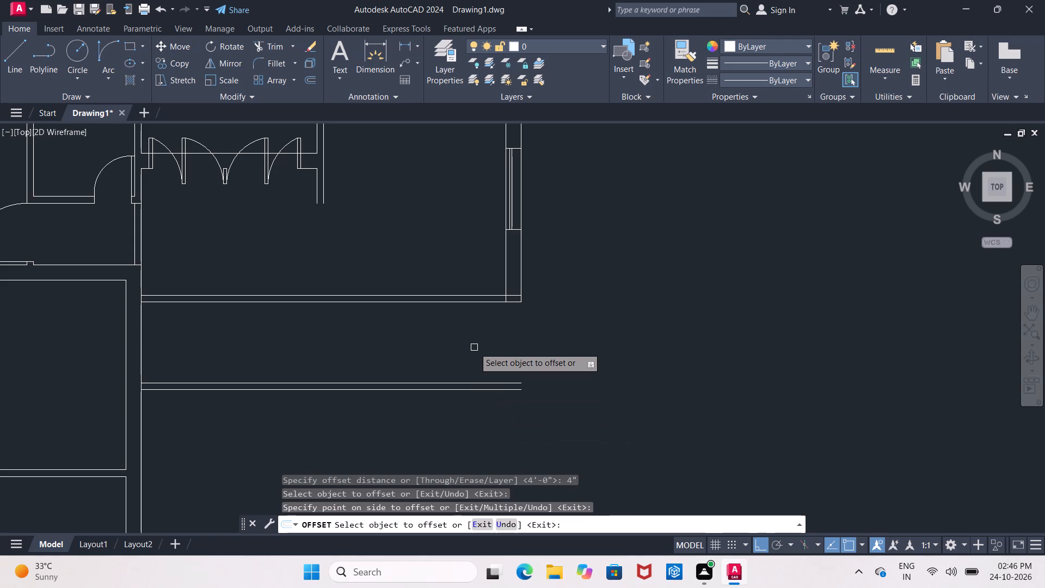
key(Escape)
Extend the inner and outer east wall lines south to the lower line of the new 4" wall.
text(ex)
key(space)
key(space)
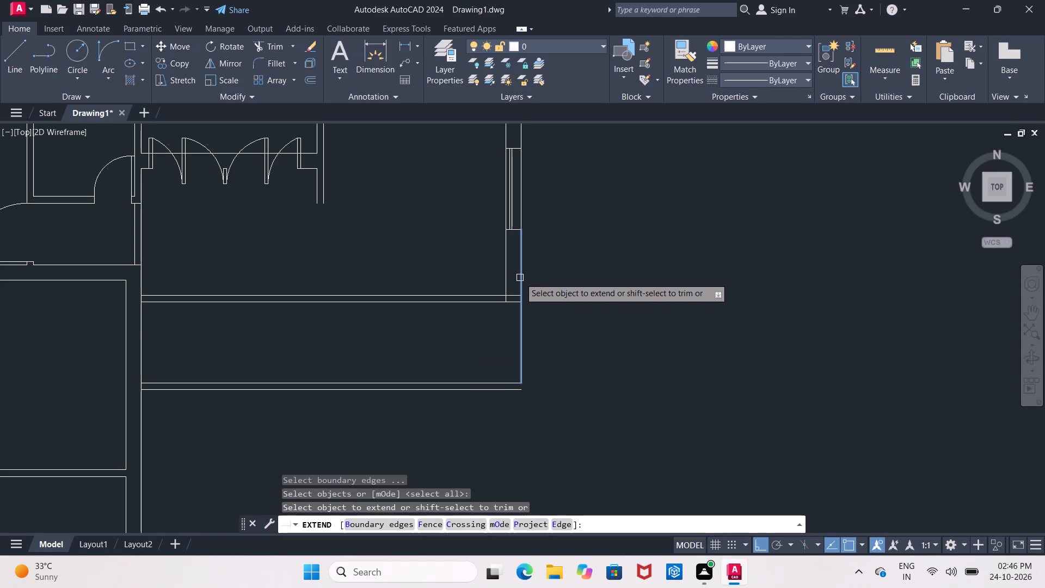
click(520, 278)
click(520, 283)
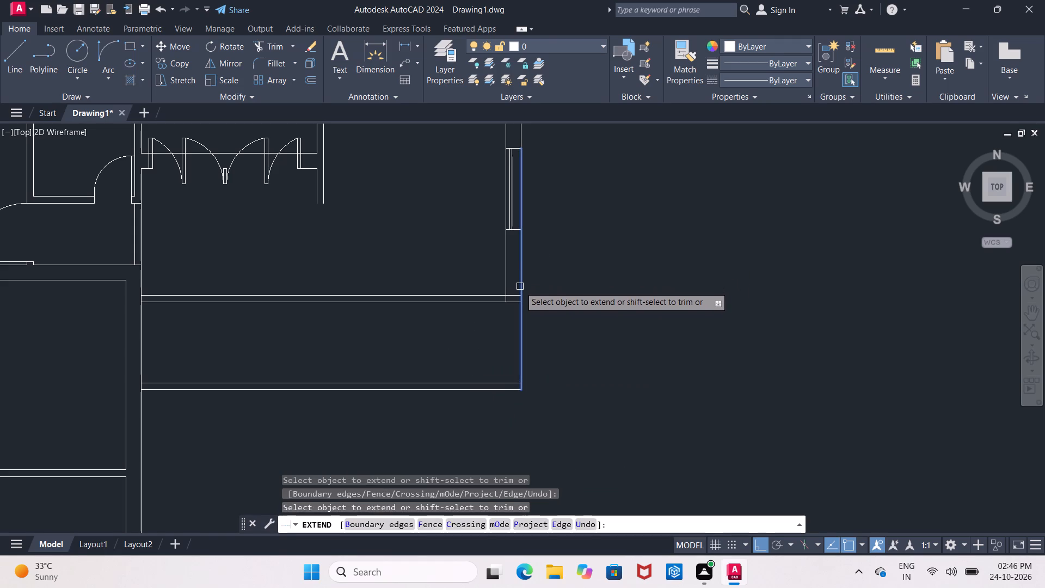
click(507, 280)
click(505, 286)
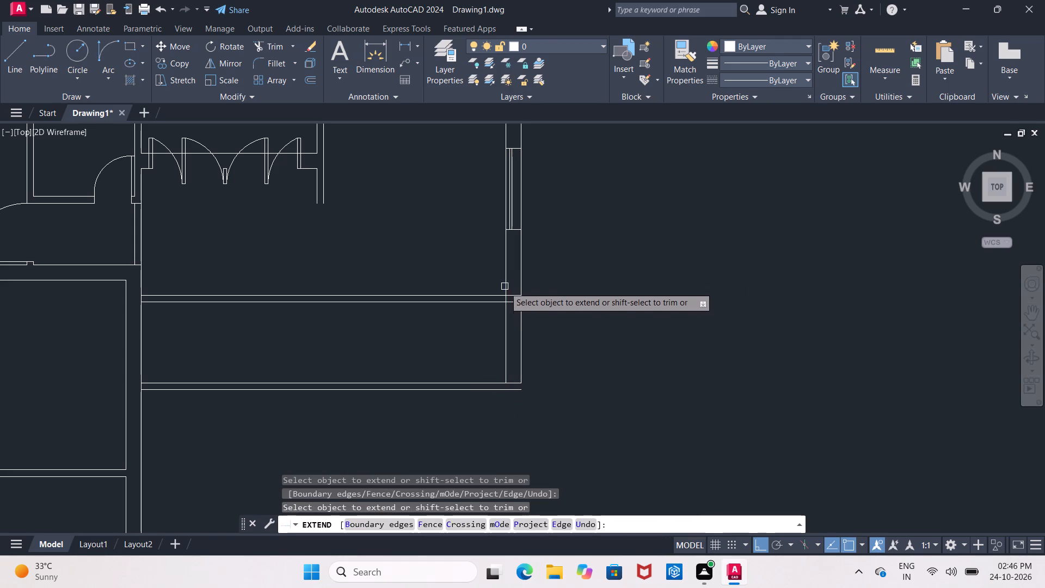
click(505, 293)
click(517, 320)
click(523, 332)
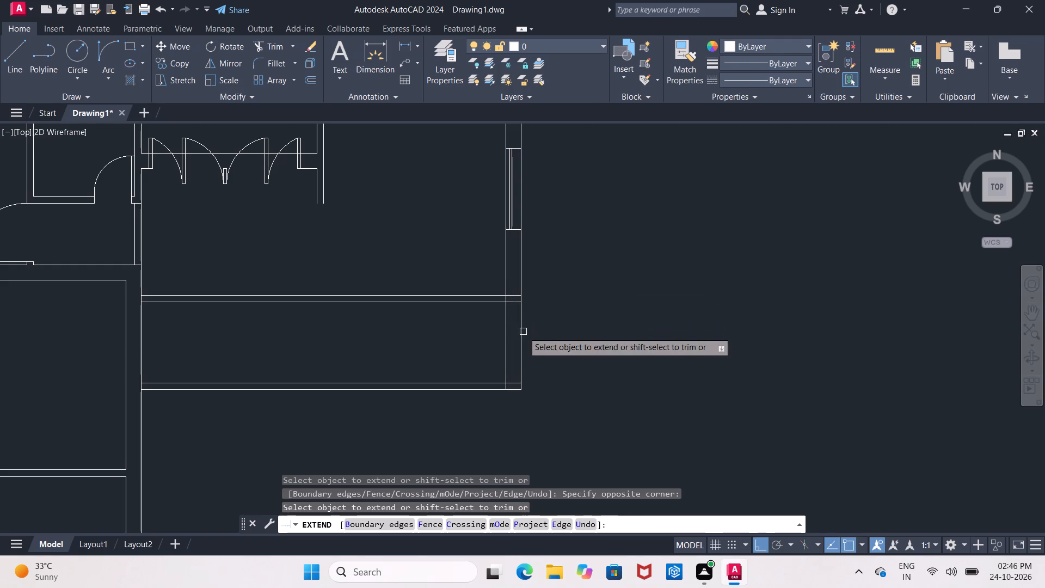
key(Return)
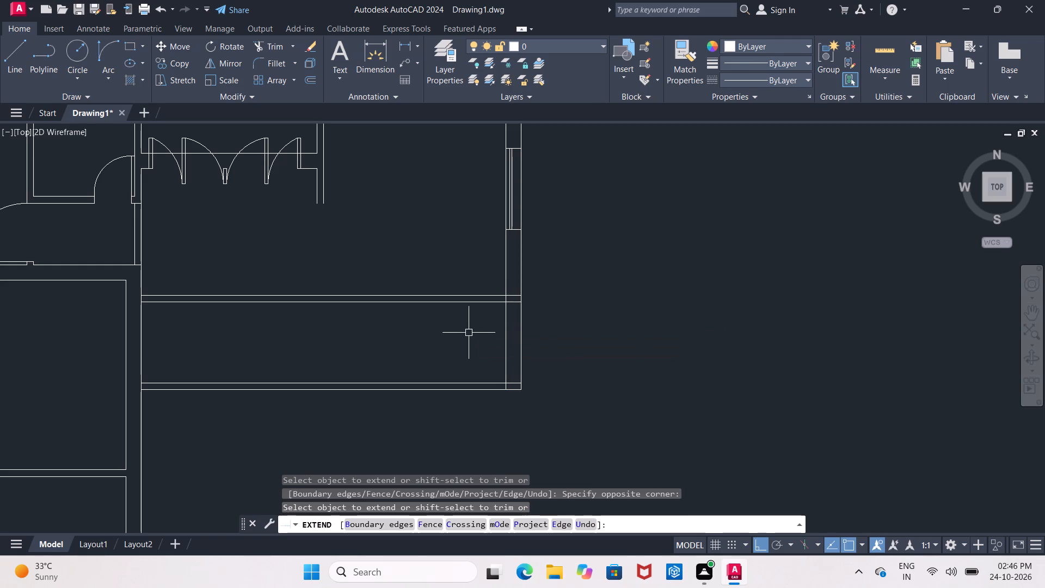
key(Return)
key(Escape)
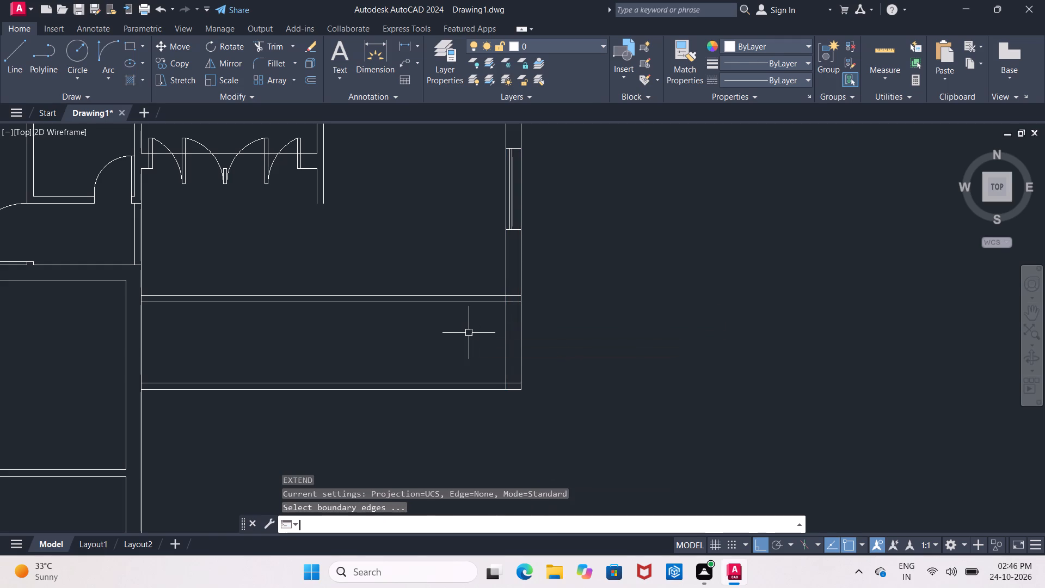
Offset the inner line of the east wall 7' west across the new south strip.
text(o)
key(space)
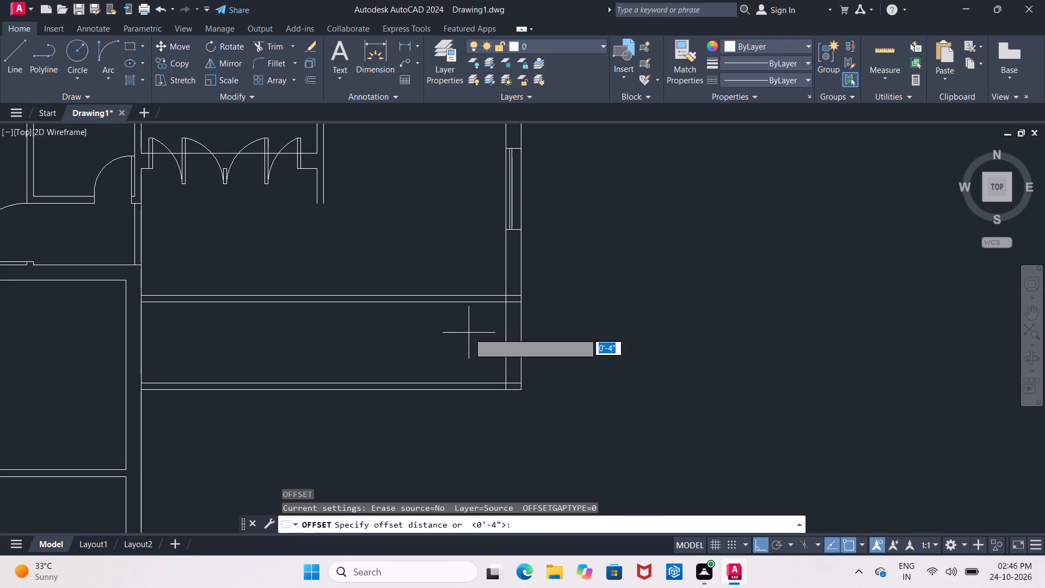
text(7')
key(Return)
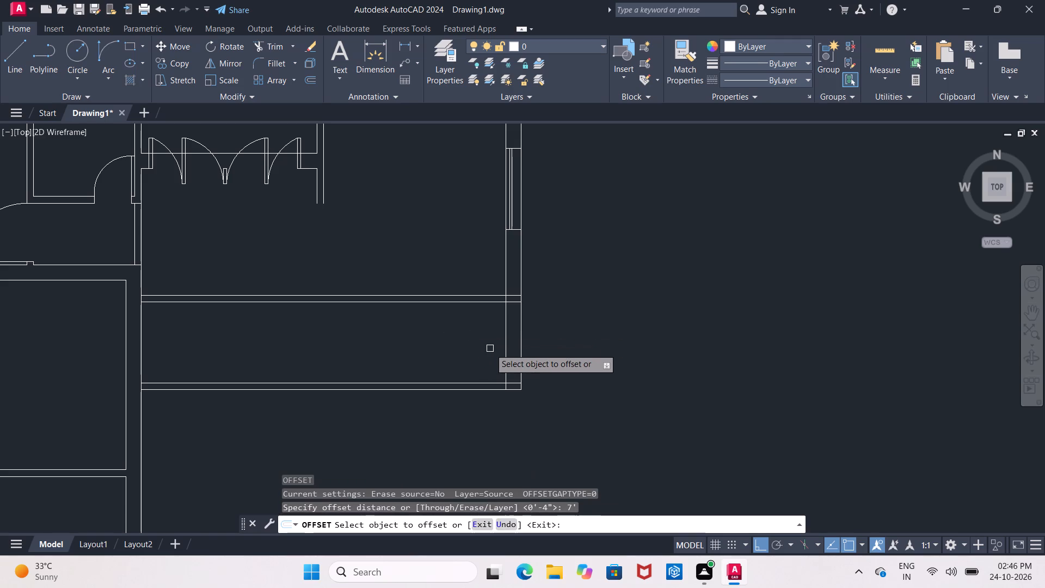
click(503, 347)
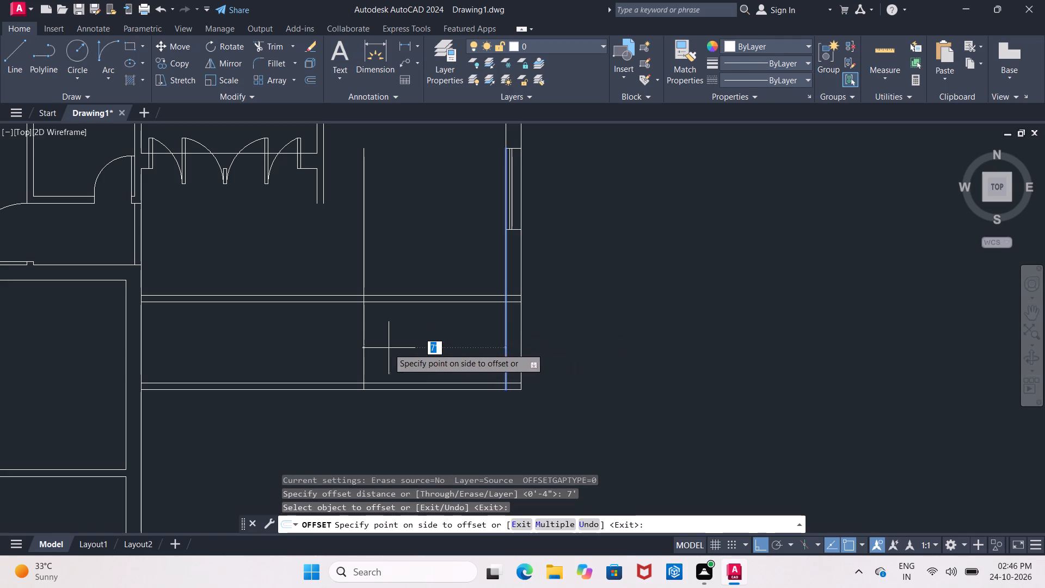
click(341, 346)
key(Return)
Offset the new vertical line 4" west to form the partition thickness.
key(Return)
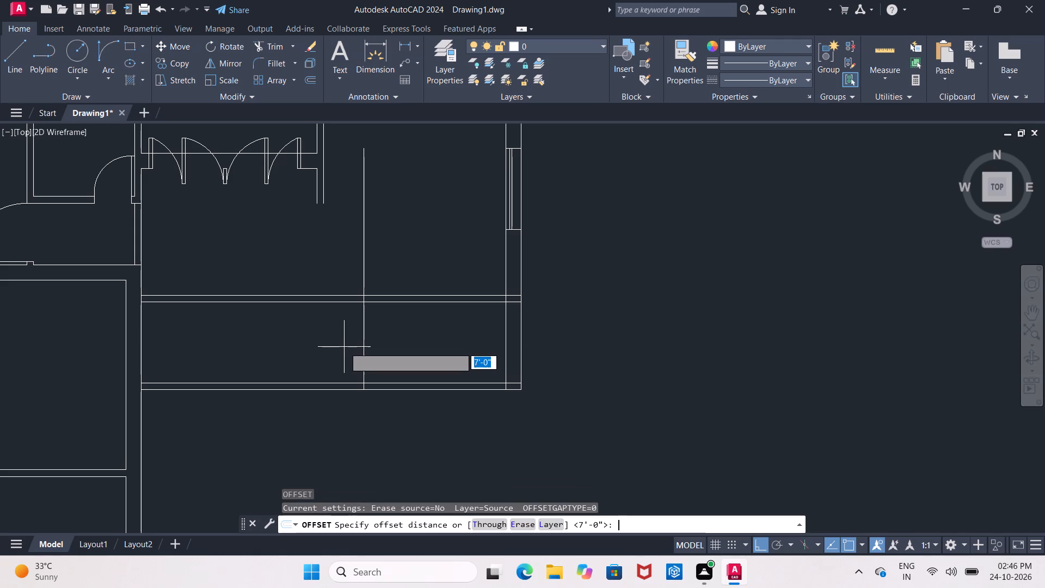
text(4")
key(Return)
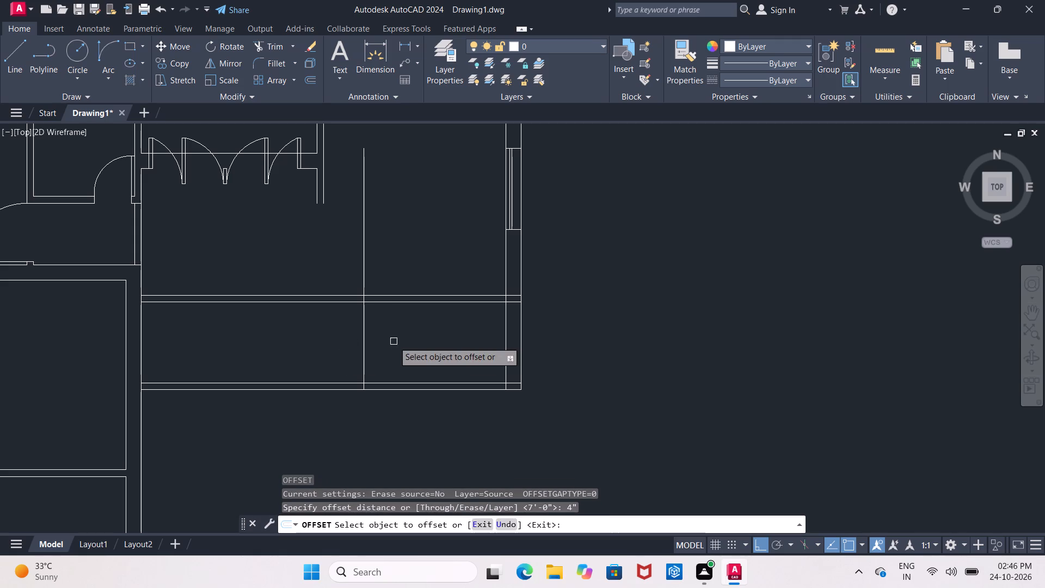
drag(361, 339, 352, 340)
click(304, 344)
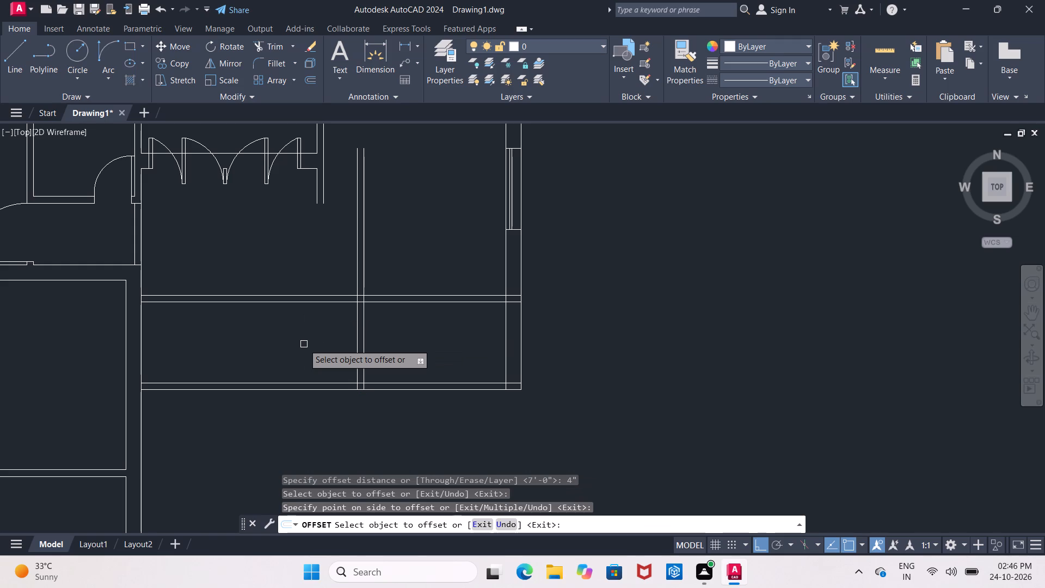
middle_drag(302, 344, 290, 314)
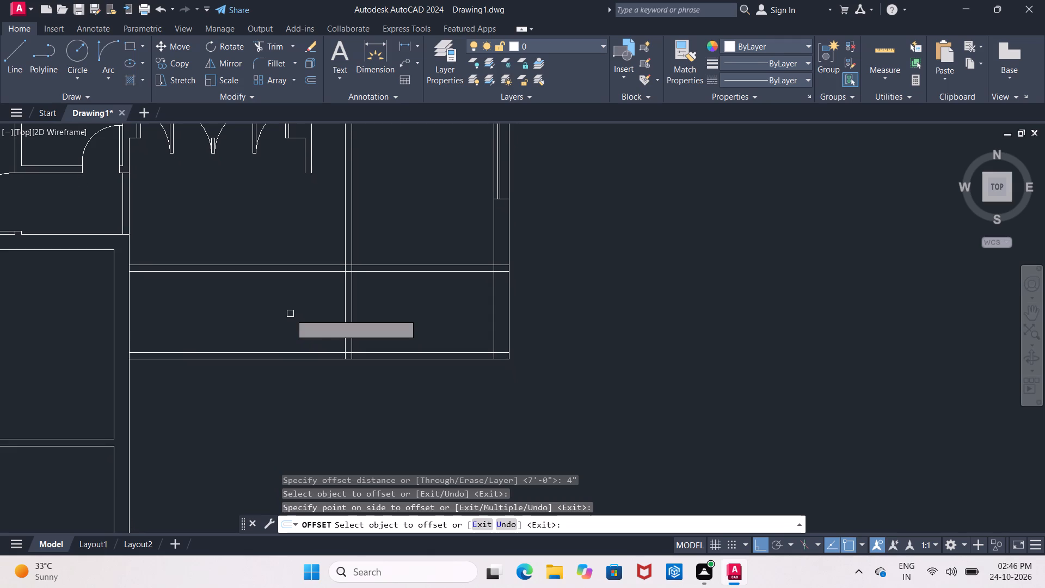
key(Escape)
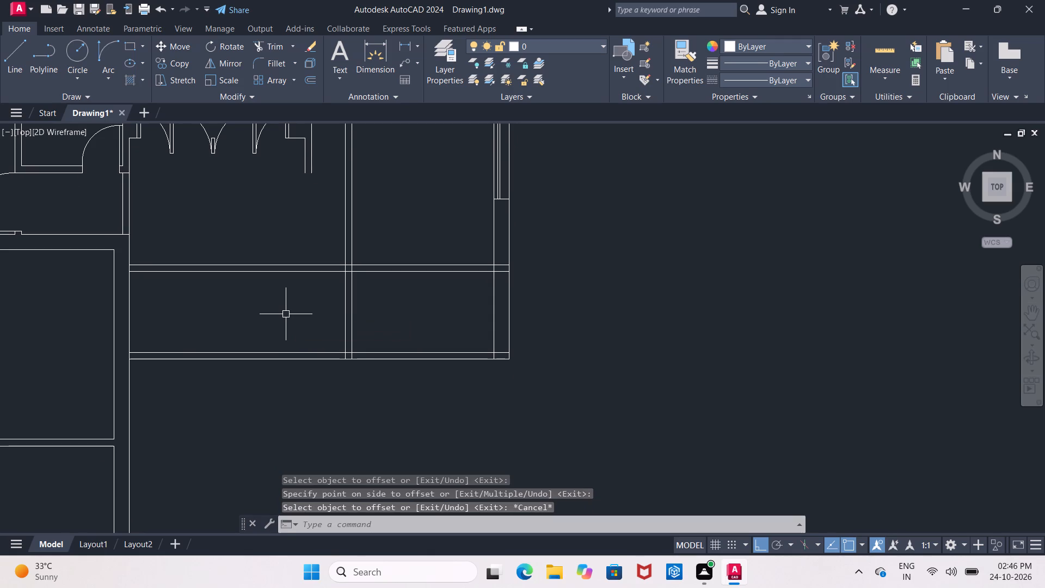
Trim both partition lines where they run north of the northeast room's south wall.
text(tr)
key(space)
key(space)
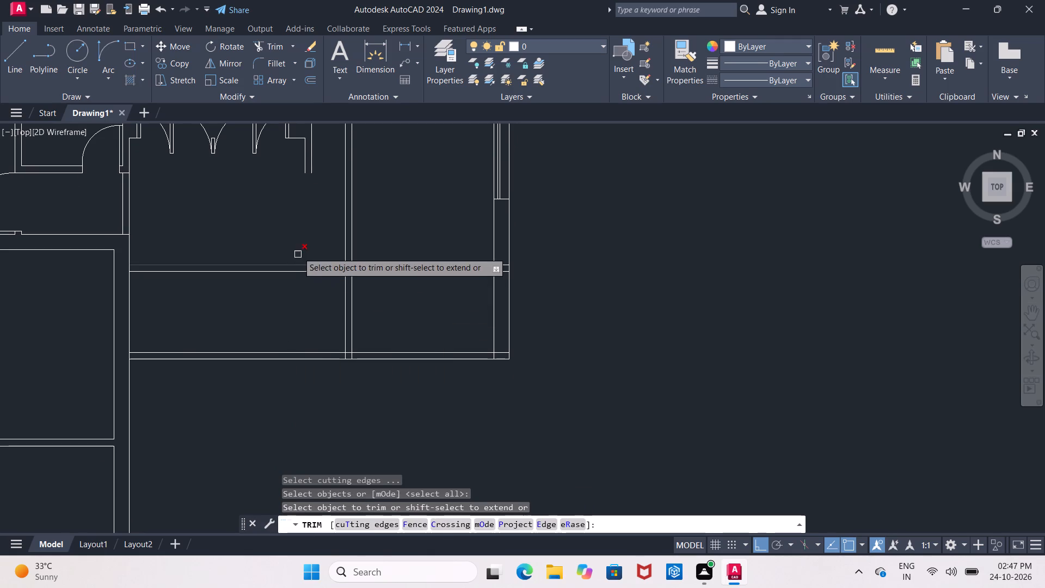
click(293, 243)
click(386, 247)
scroll(386, 247, down, 2)
middle_drag(386, 247, 386, 266)
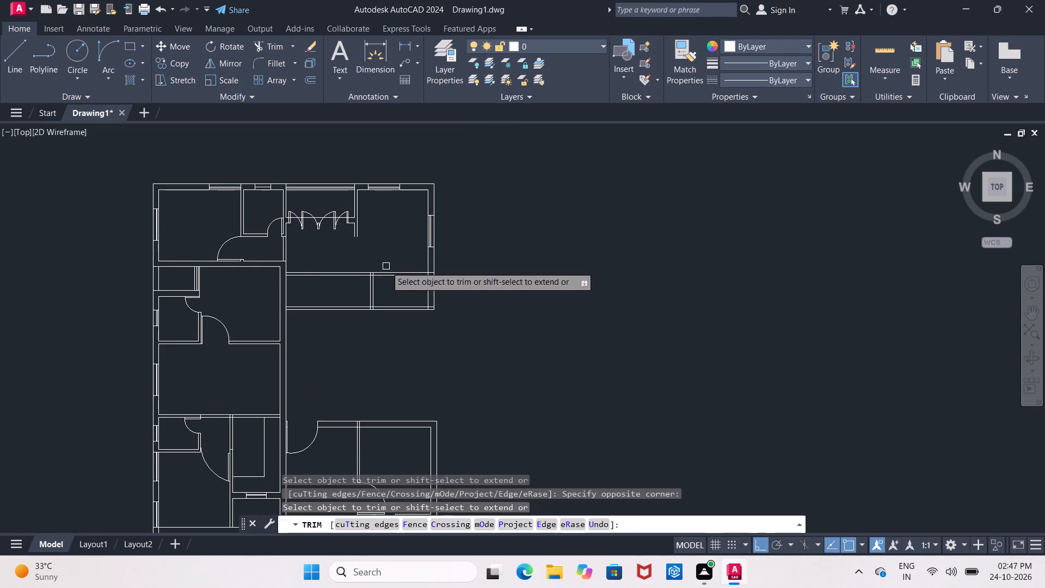
scroll(384, 289, up, 2)
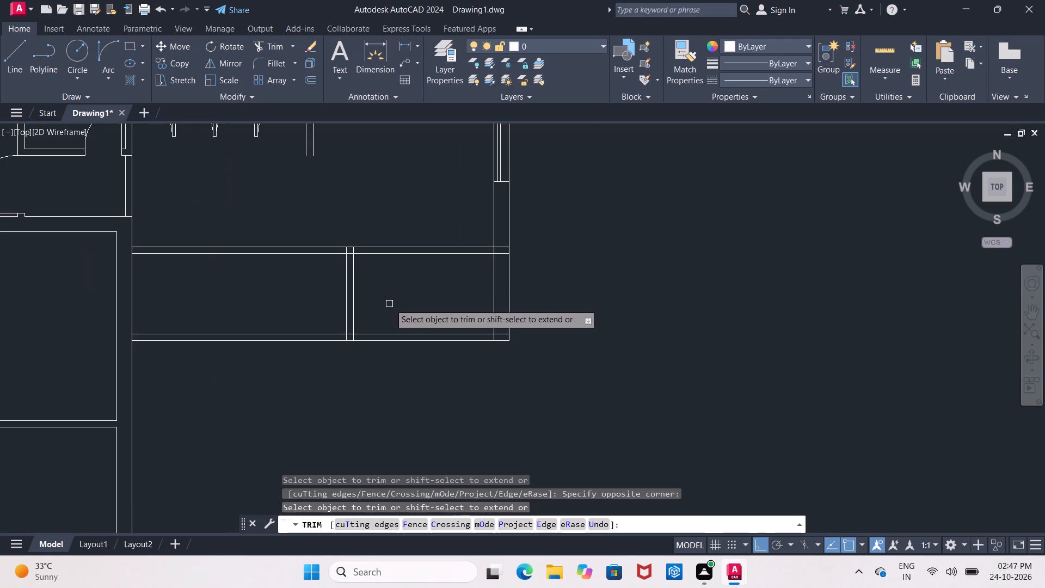
middle_drag(390, 304, 374, 260)
key(Escape)
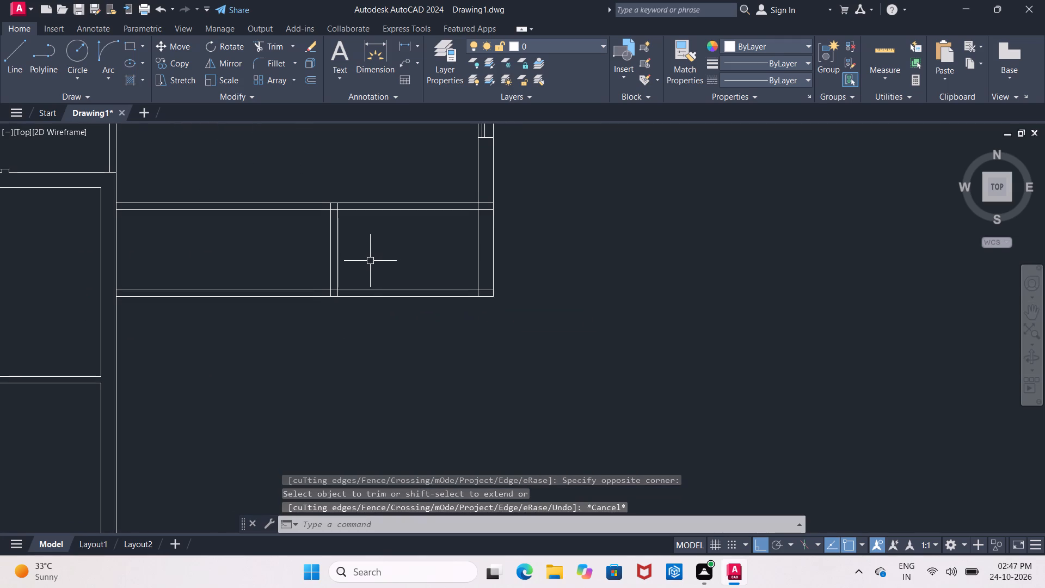
Offset the lowest line of the partitioned strip's south wall 6'9" to the south.
key(o)
key(Return)
text(6'9")
key(Return)
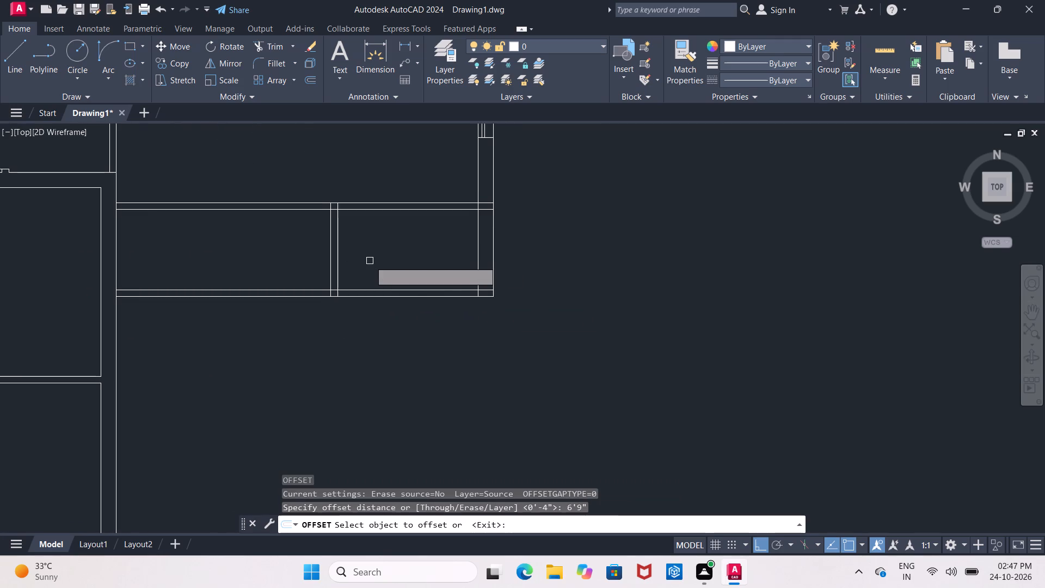
click(413, 295)
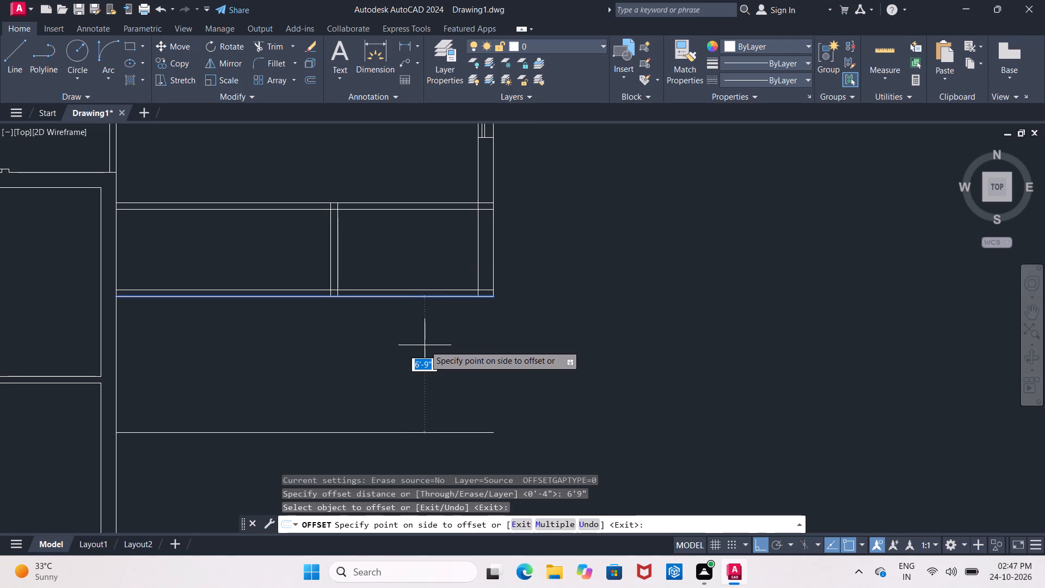
click(425, 345)
key(Return)
Offset the new horizontal line 9" south to form the thickness of the new south wall.
key(Return)
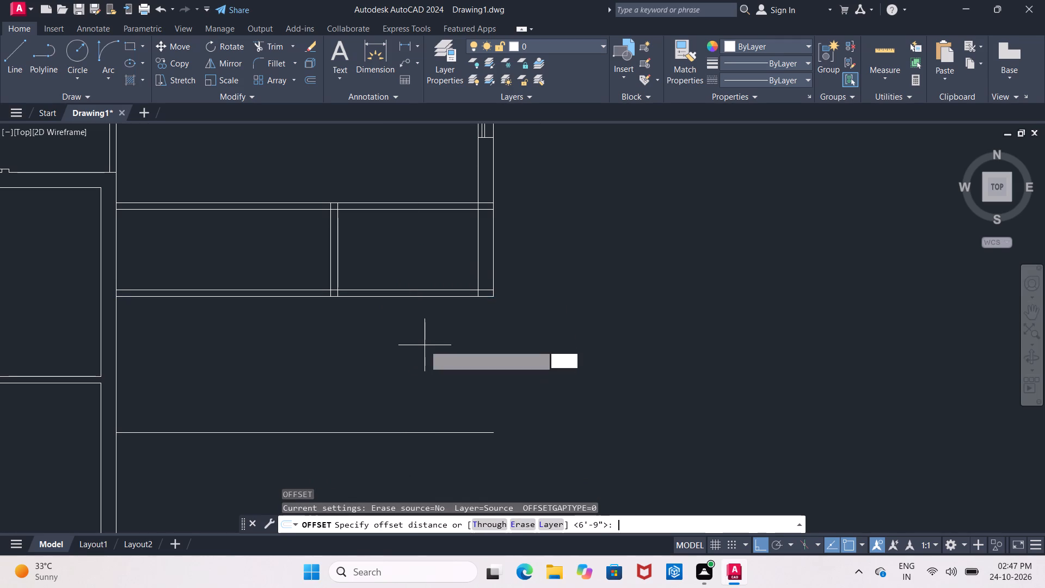
text(9")
key(Return)
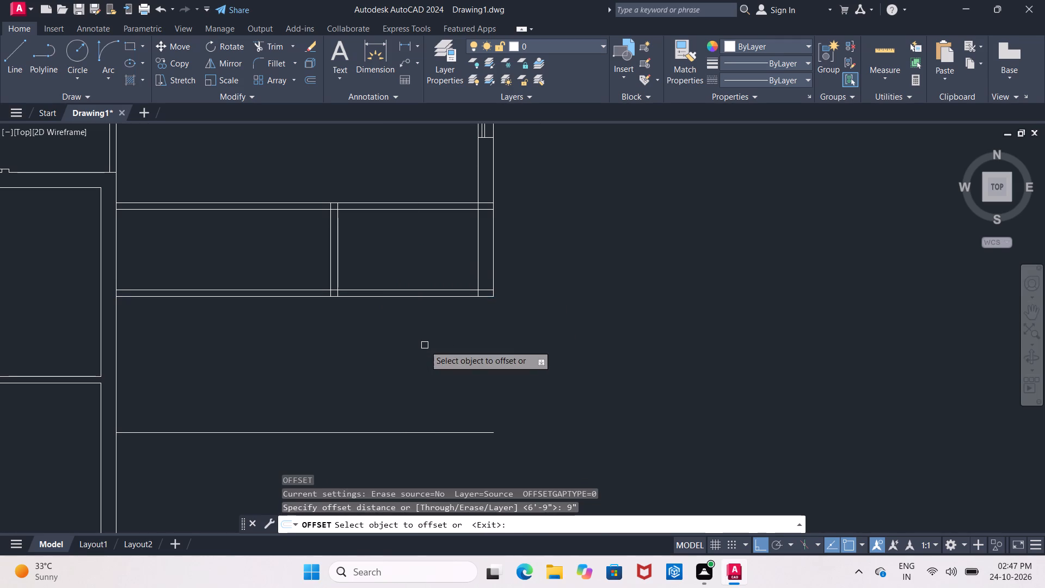
click(427, 437)
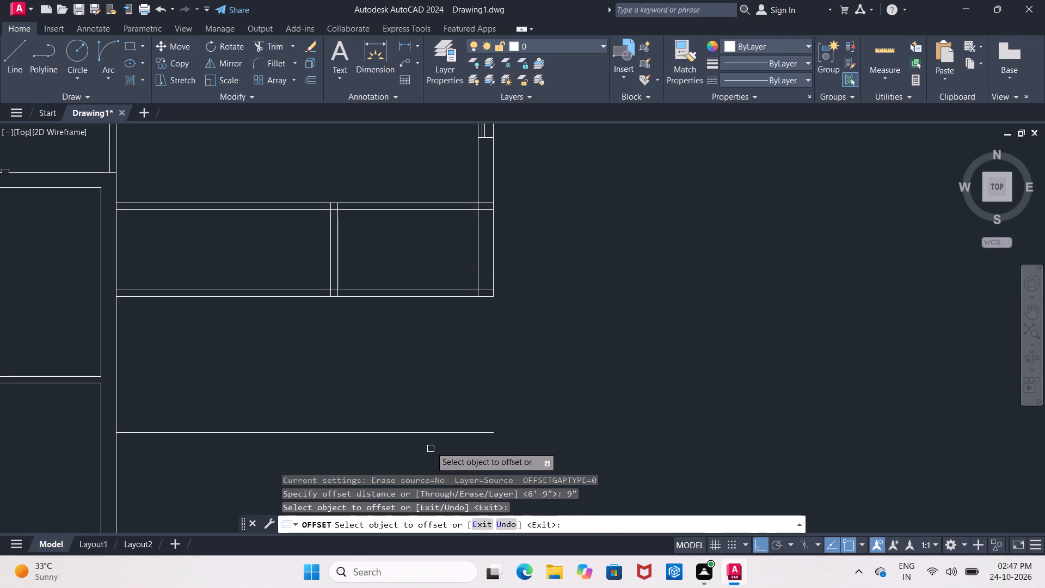
click(431, 434)
click(434, 453)
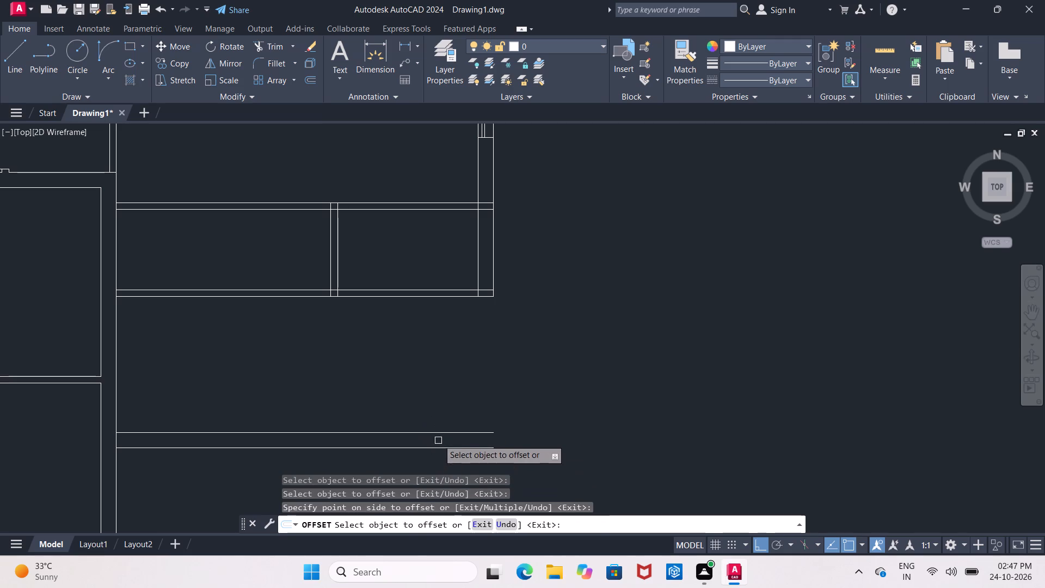
key(Escape)
Extend the outer and inner east wall lines south to the lower line of the new 9" wall.
text(ex)
key(space)
key(space)
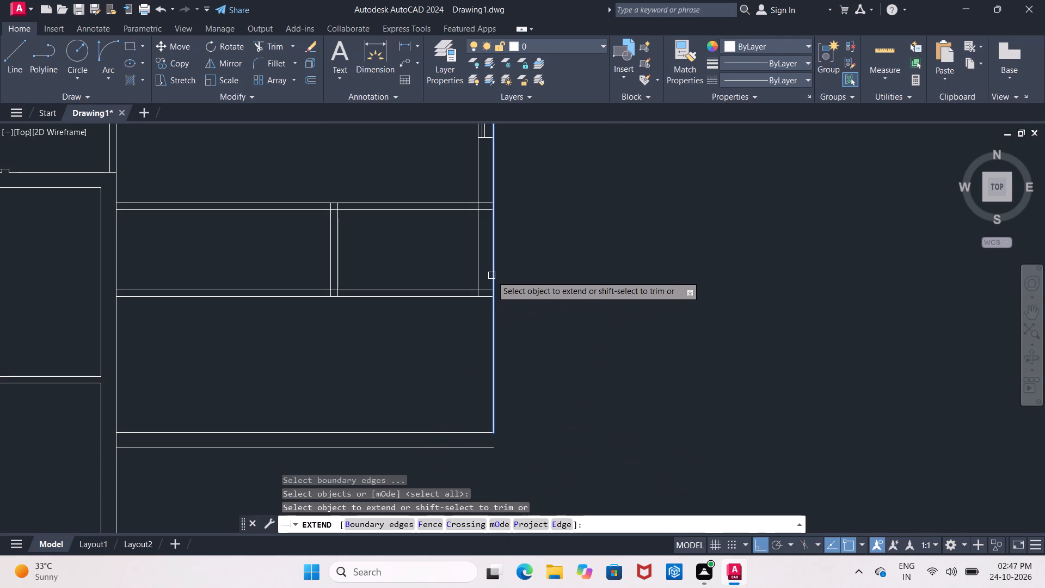
click(491, 275)
click(494, 283)
click(479, 272)
click(477, 287)
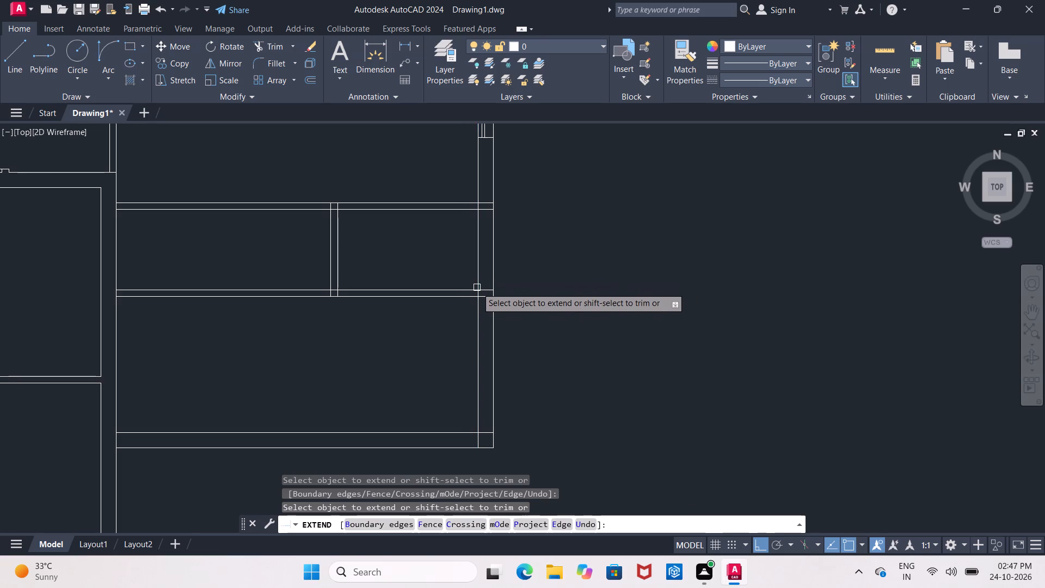
key(Escape)
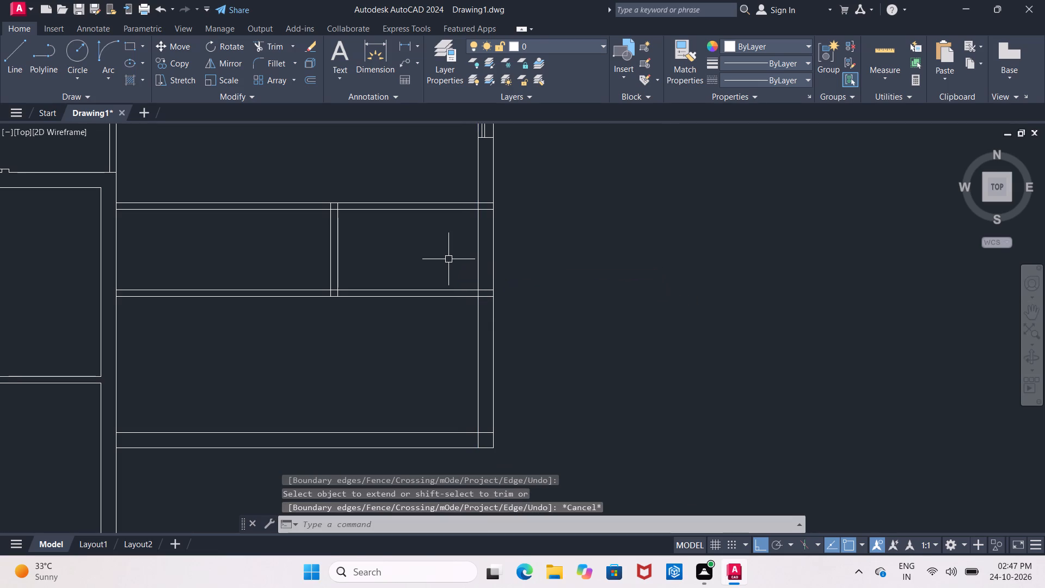
Offset the inner line of the east wall 9' to the west.
key(o)
key(Return)
text(9')
key(Return)
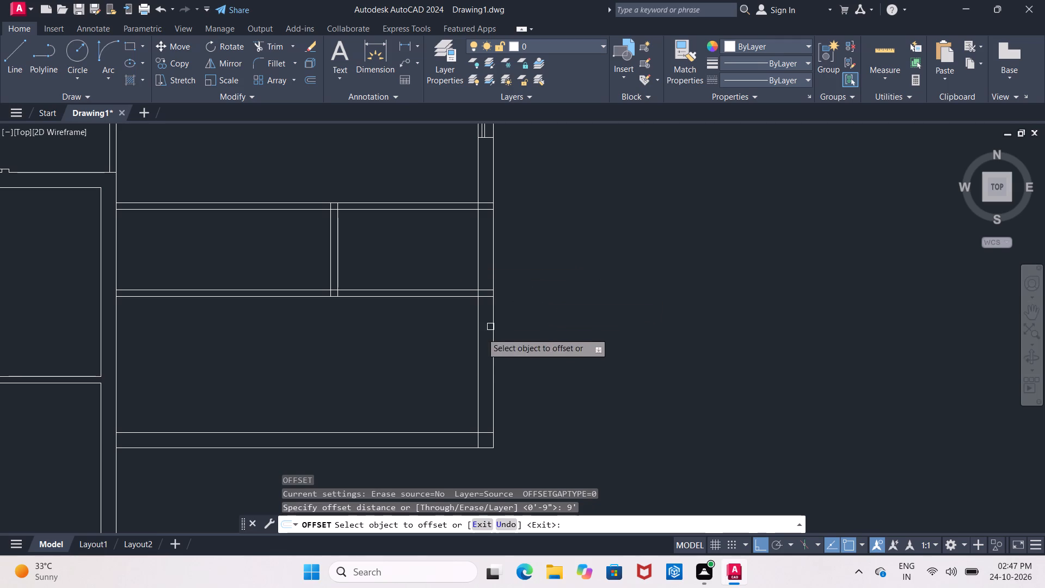
click(476, 359)
click(355, 376)
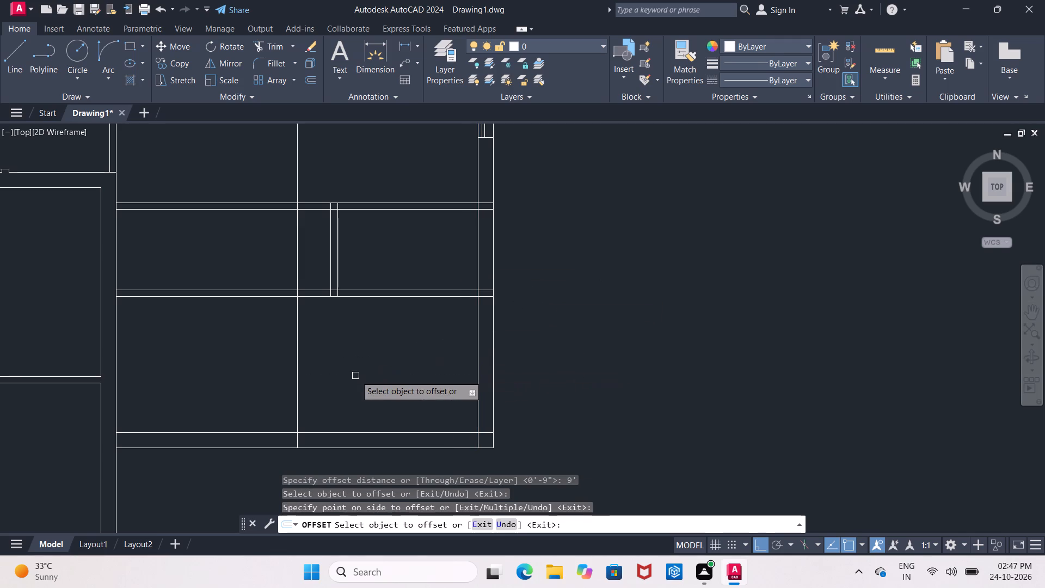
key(Return)
Offset the new vertical line 4" west to form the west partition's thickness.
key(Return)
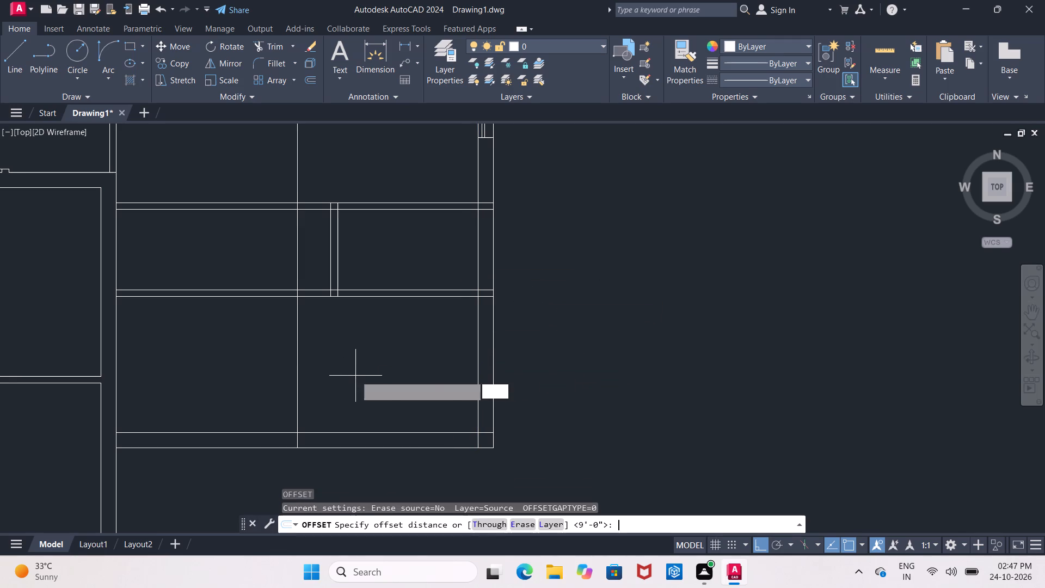
text(4")
key(Return)
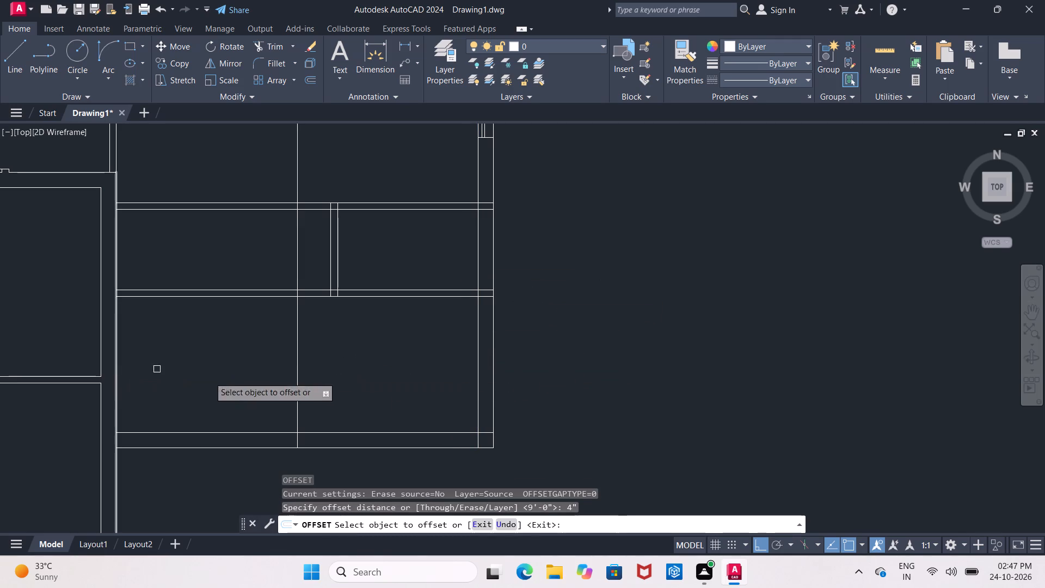
click(296, 385)
click(183, 390)
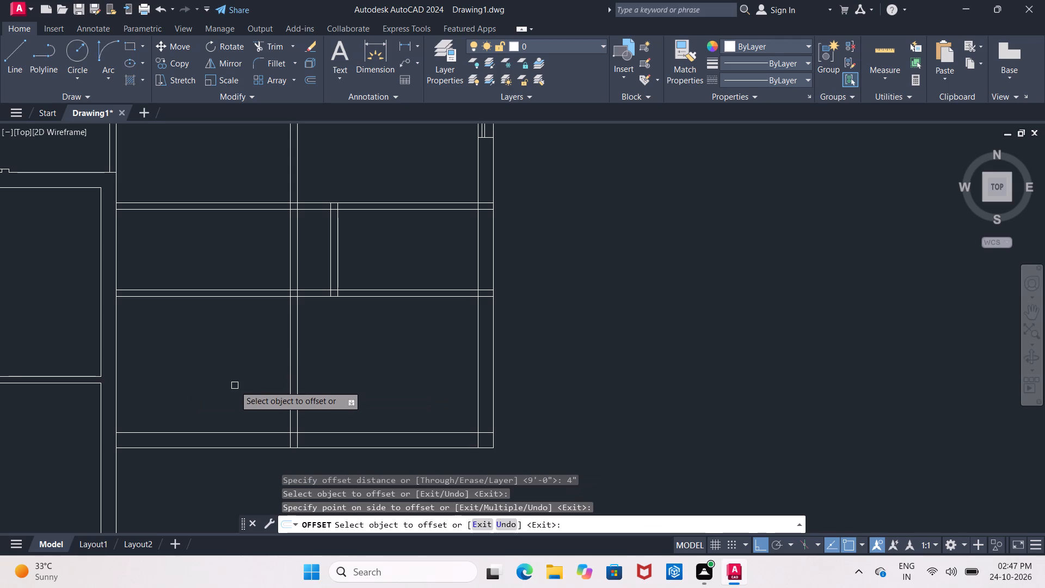
key(Escape)
Trim both west partition lines north of the strip, and the eastern one between the strip's north and south walls.
text(tr)
key(space)
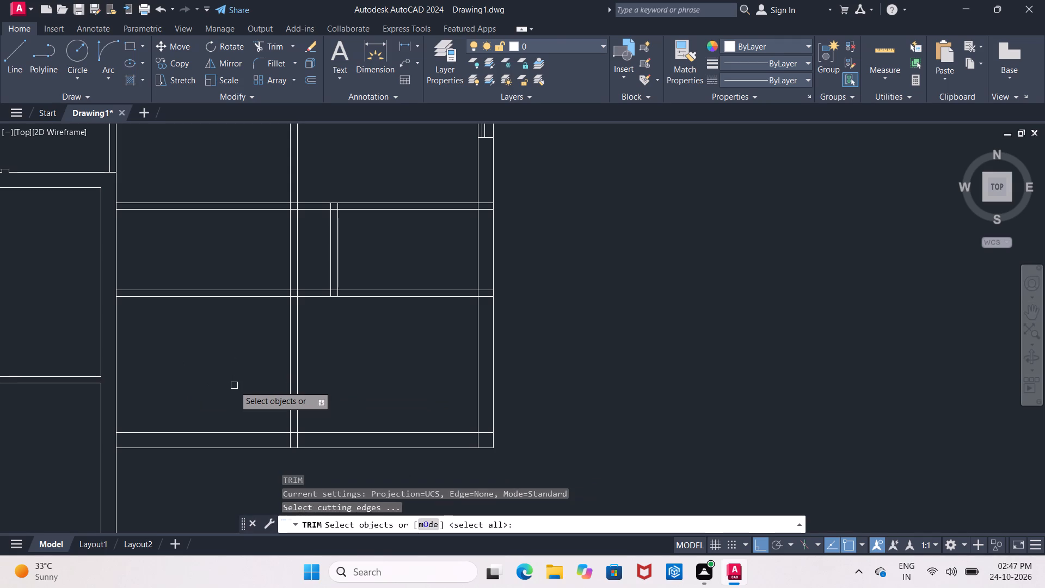
key(space)
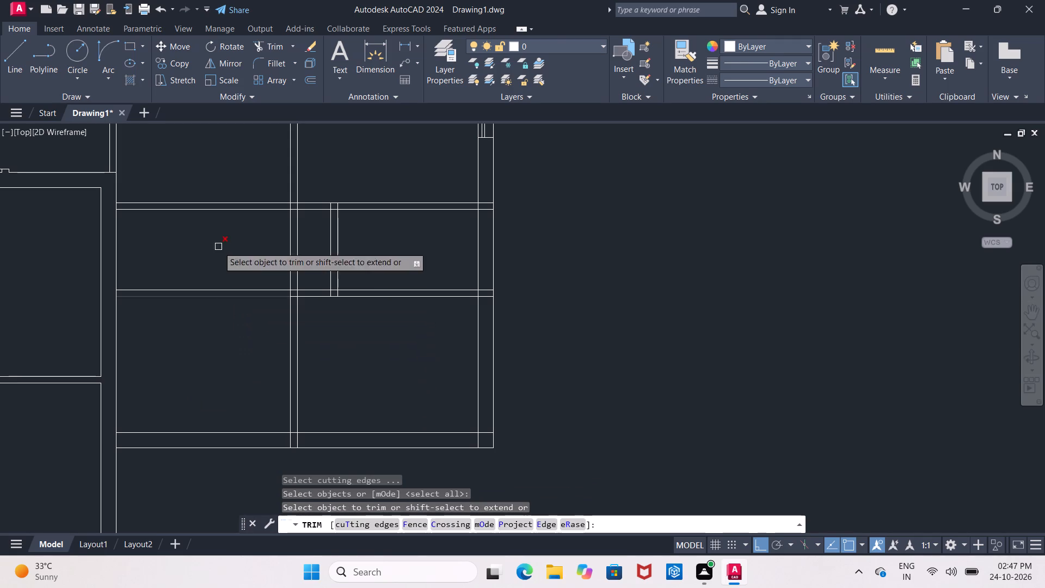
click(218, 174)
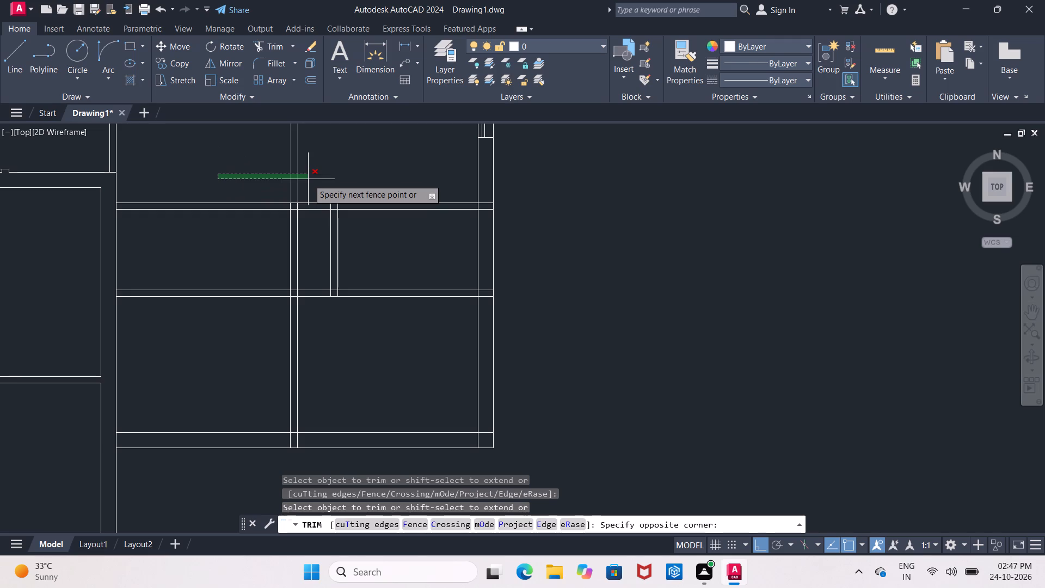
click(308, 179)
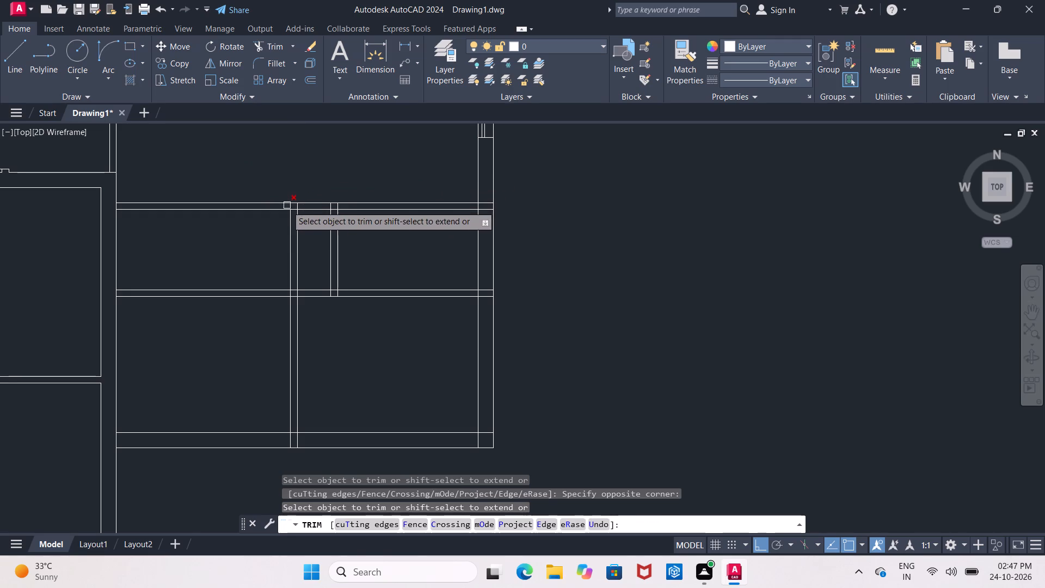
click(297, 260)
Trim the strip's four north and south wall lines where they run west of the new west partition.
scroll(293, 207, up, 2)
click(228, 170)
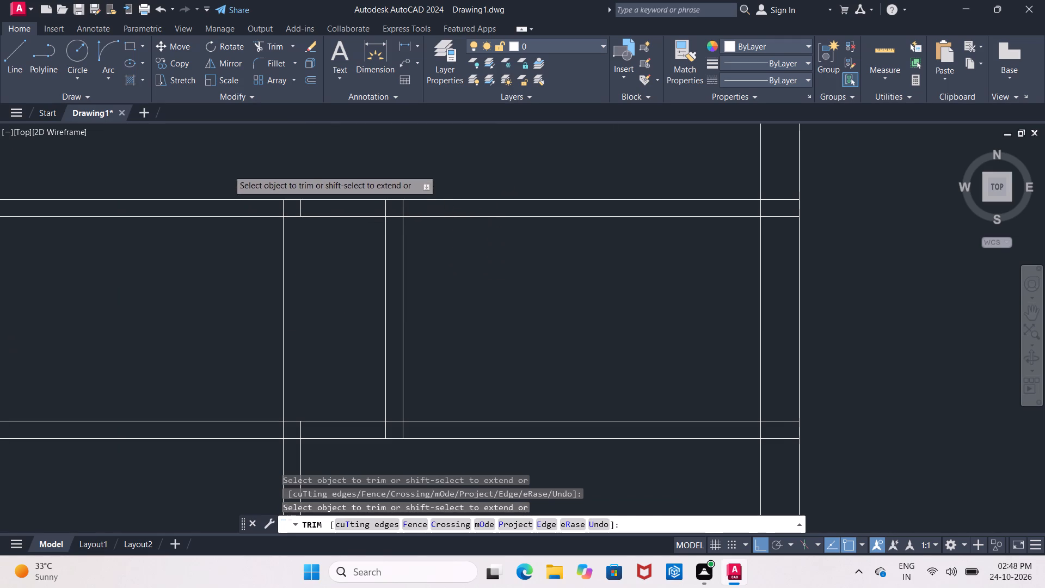
click(196, 443)
scroll(287, 247, down, 2)
scroll(299, 232, up, 1)
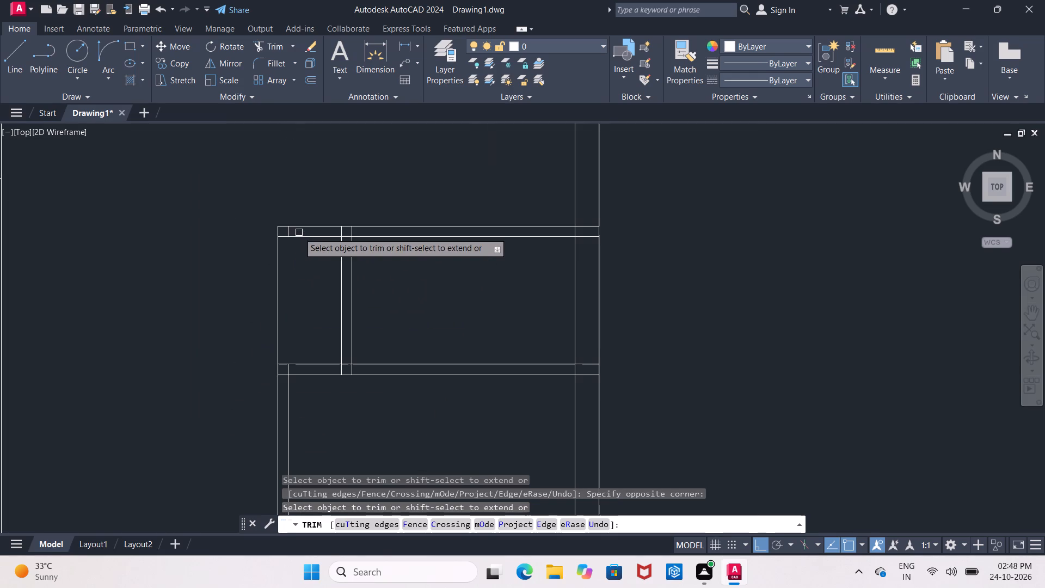
scroll(307, 279, down, 1)
middle_drag(307, 281, 304, 176)
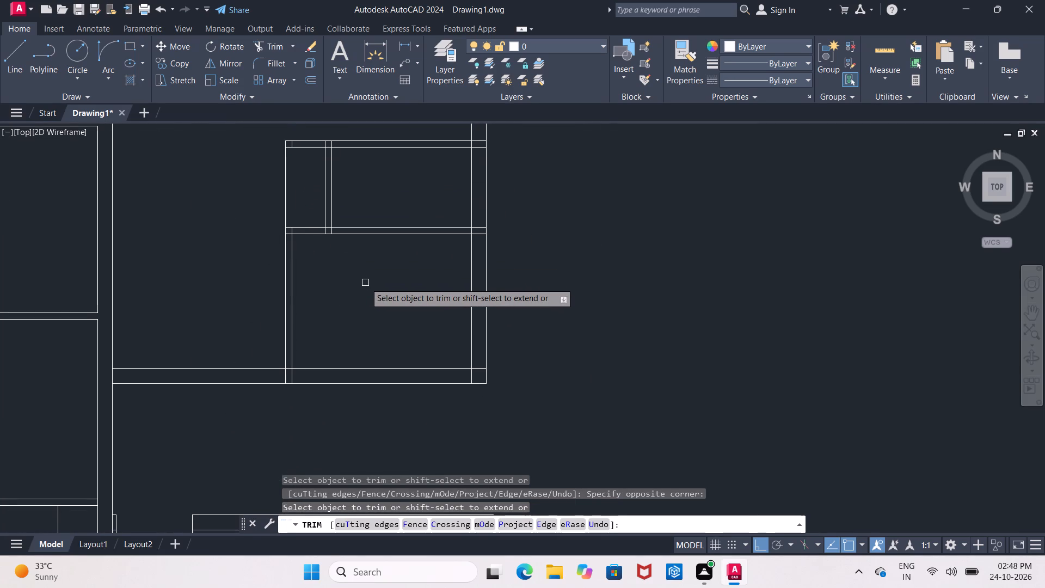
key(Escape)
key(Escape)
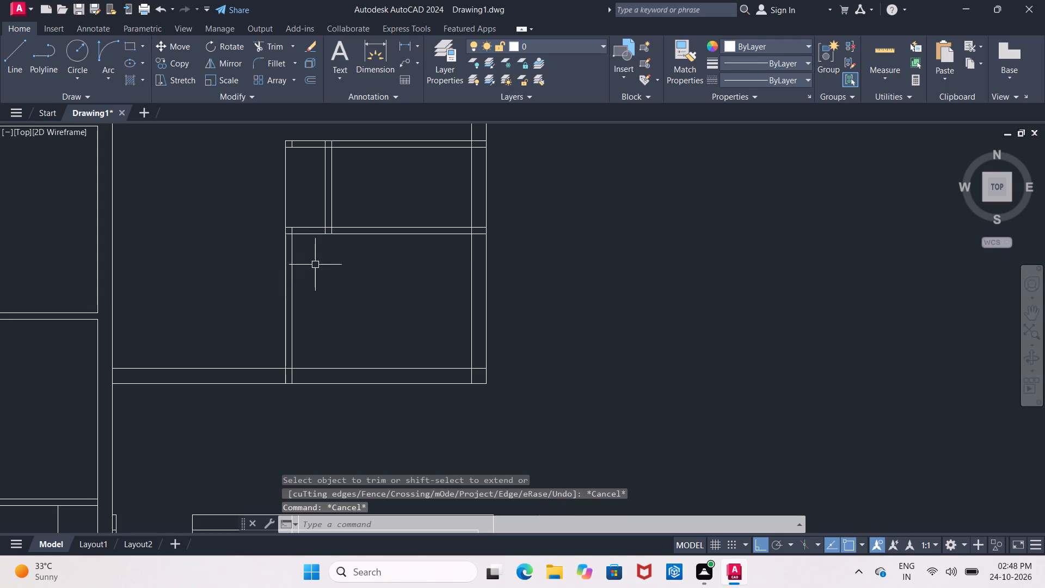
Offset the upper line of the northeast room's south wall 2" north.
middle_drag(315, 265, 311, 362)
middle_drag(349, 188, 344, 236)
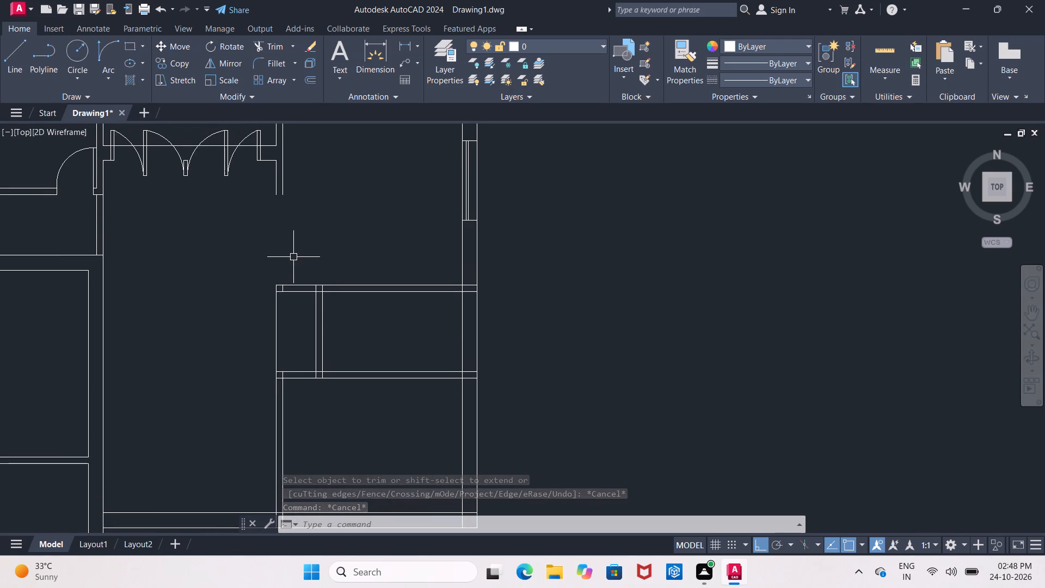
scroll(293, 266, up, 1)
key(Escape)
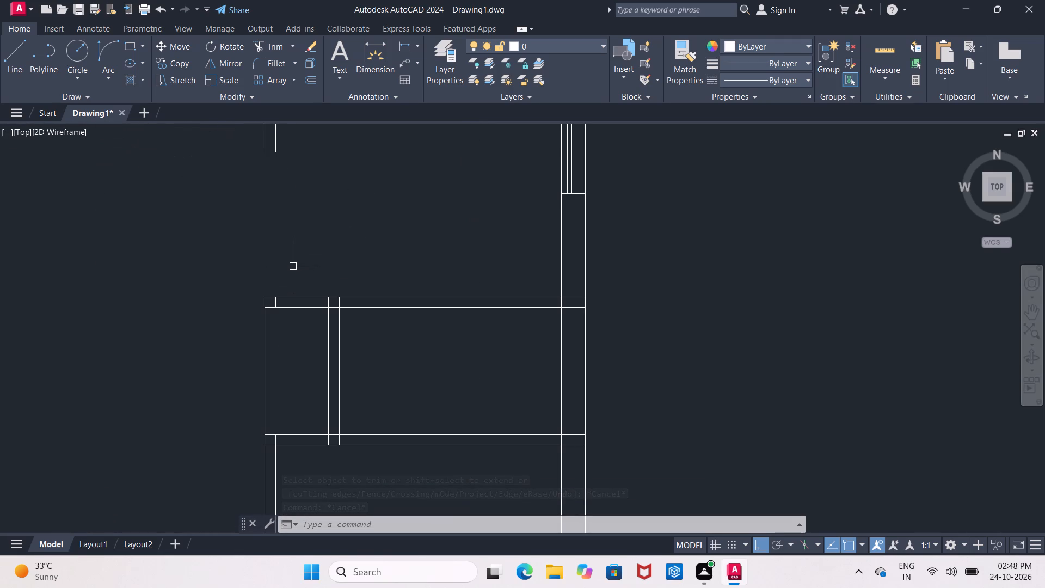
key(o)
key(Return)
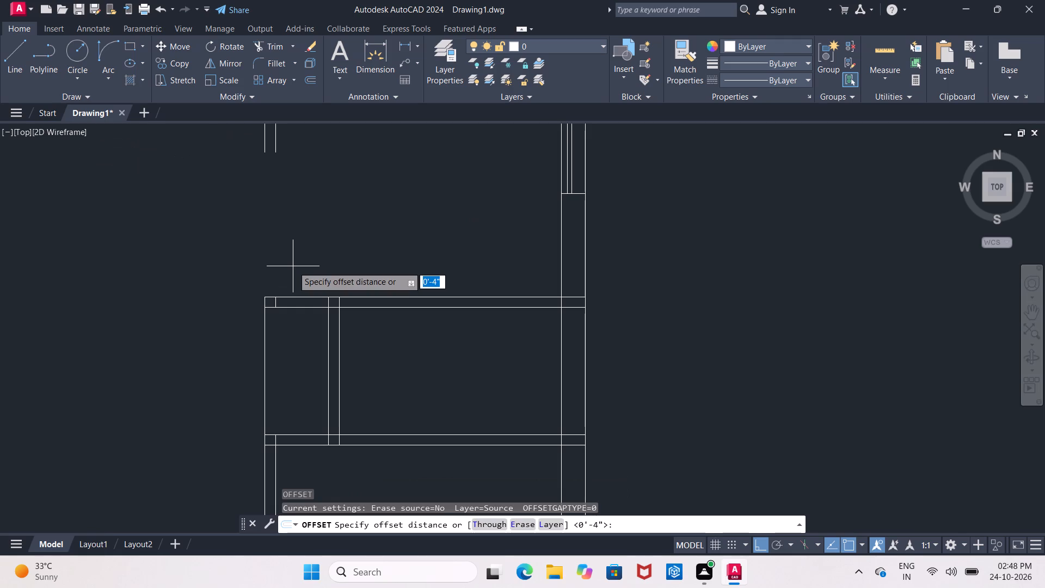
text(2")
key(Return)
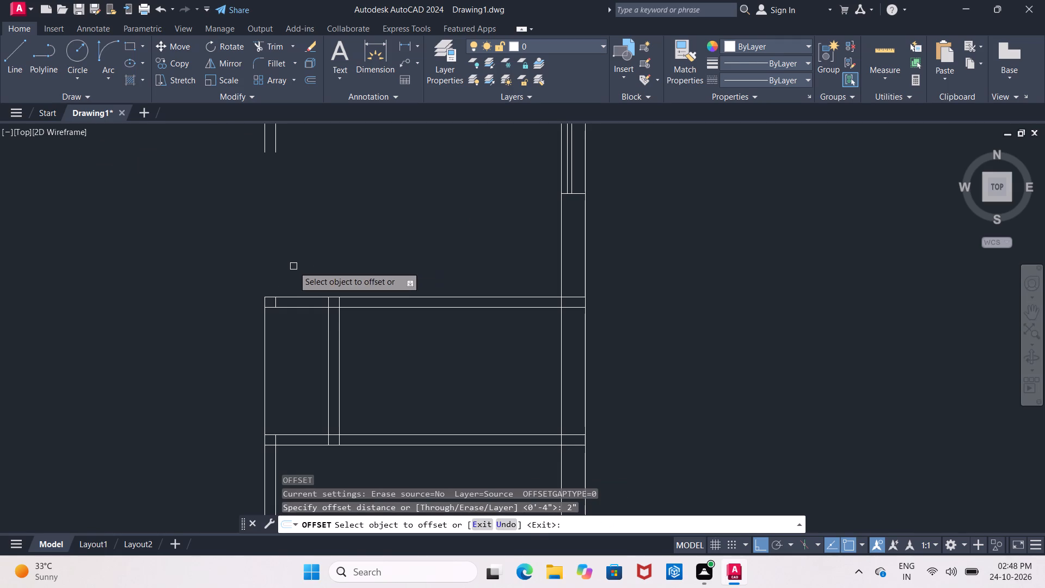
click(310, 295)
click(308, 275)
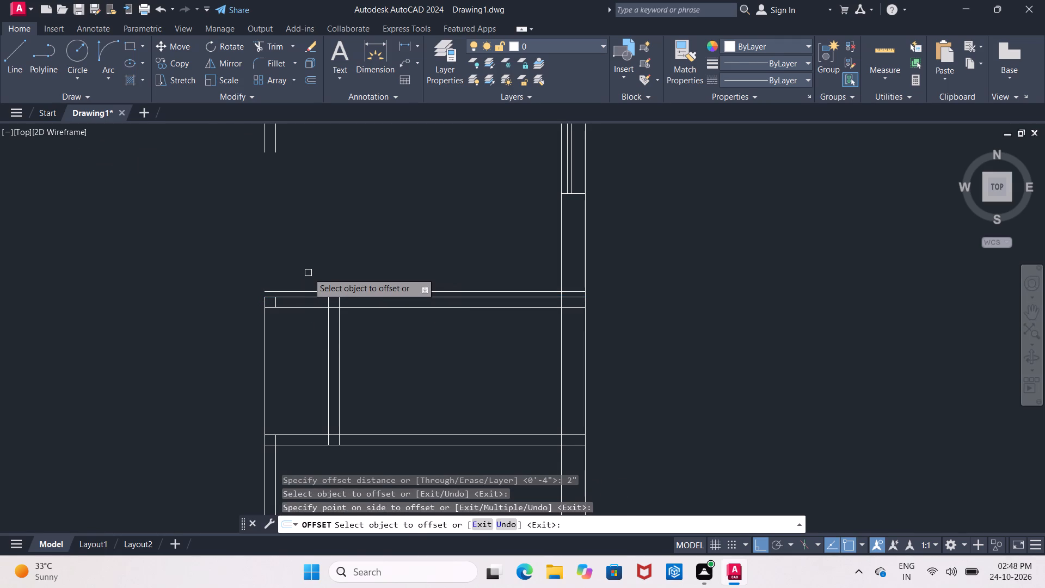
key(Return)
Offset the new horizontal line above the northeast room's south wall 3'6" north.
key(Return)
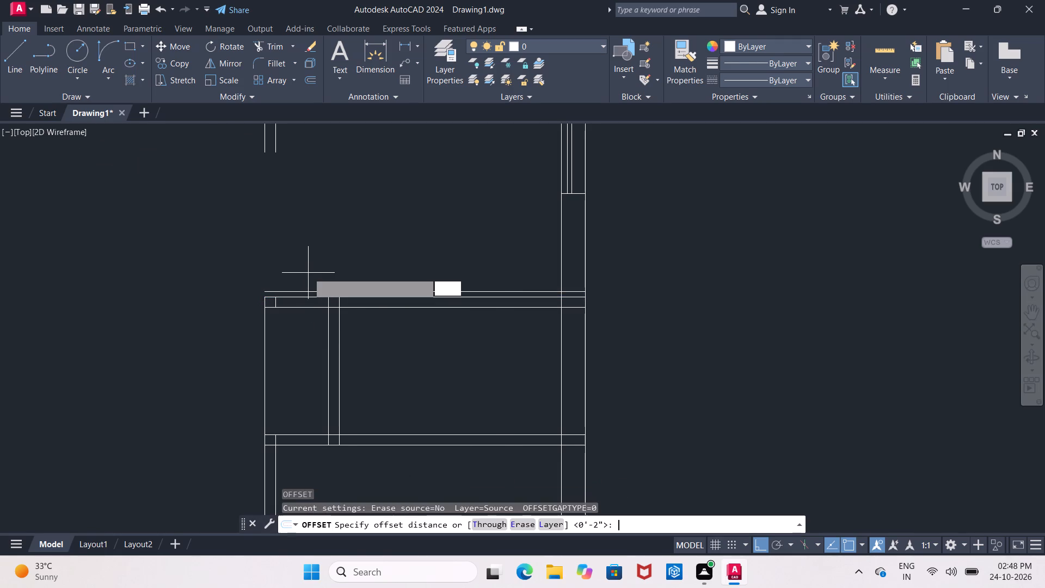
key(3)
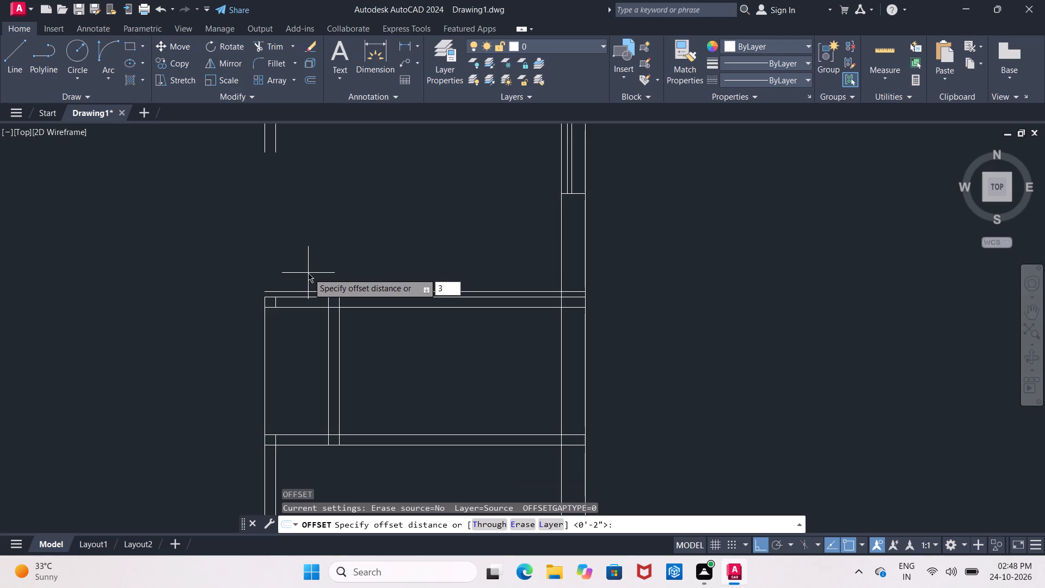
key(apostrophe)
text(6")
key(Return)
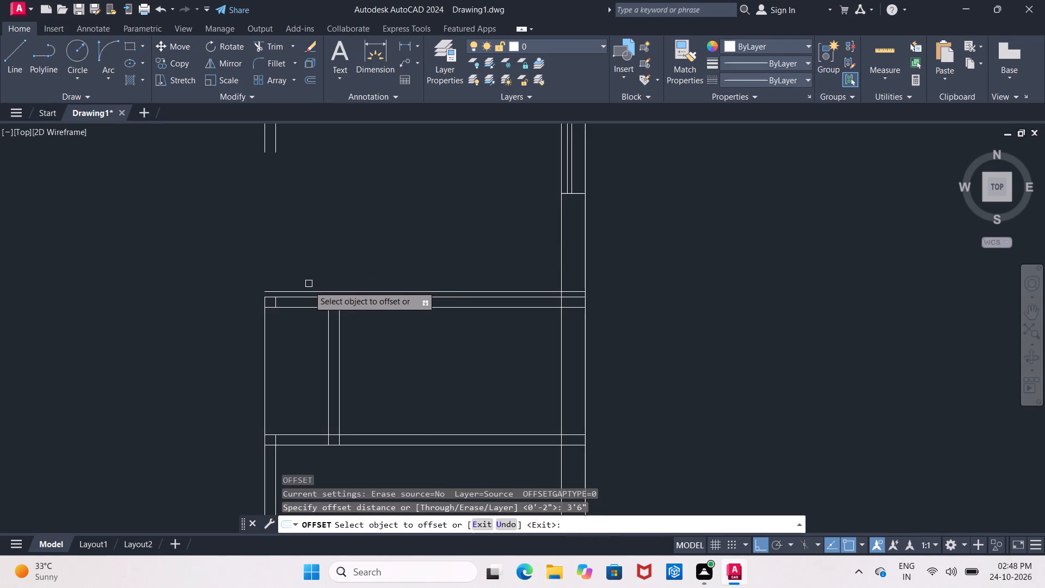
double_click(309, 287)
click(302, 166)
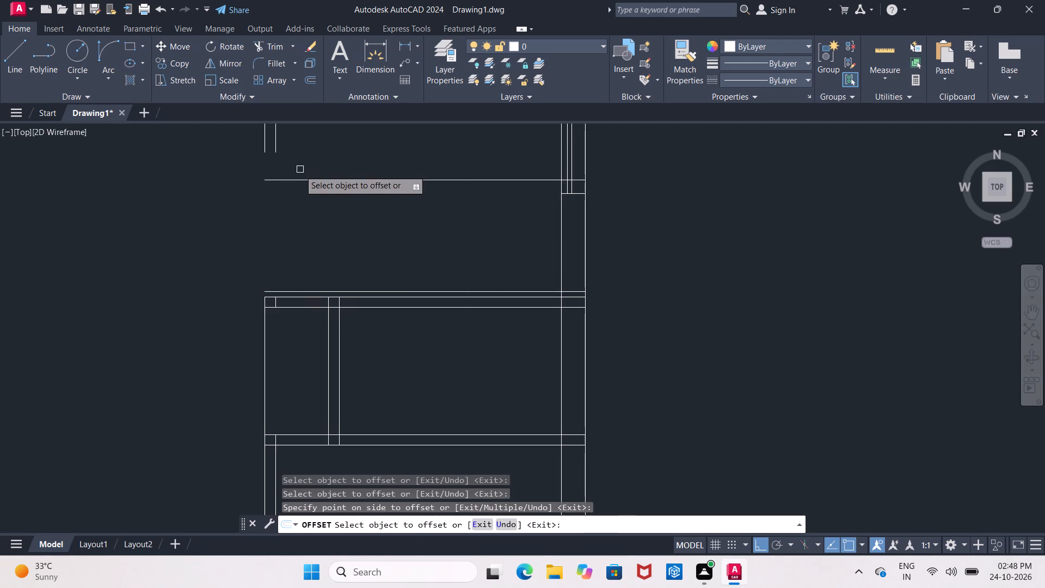
scroll(299, 170, down, 5)
scroll(299, 170, up, 2)
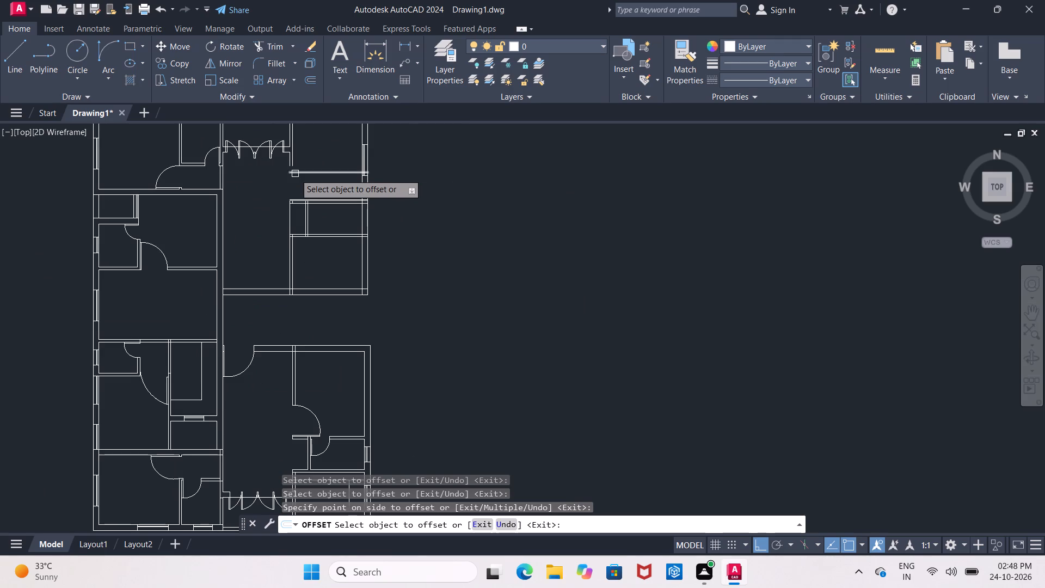
scroll(333, 163, up, 3)
click(333, 163)
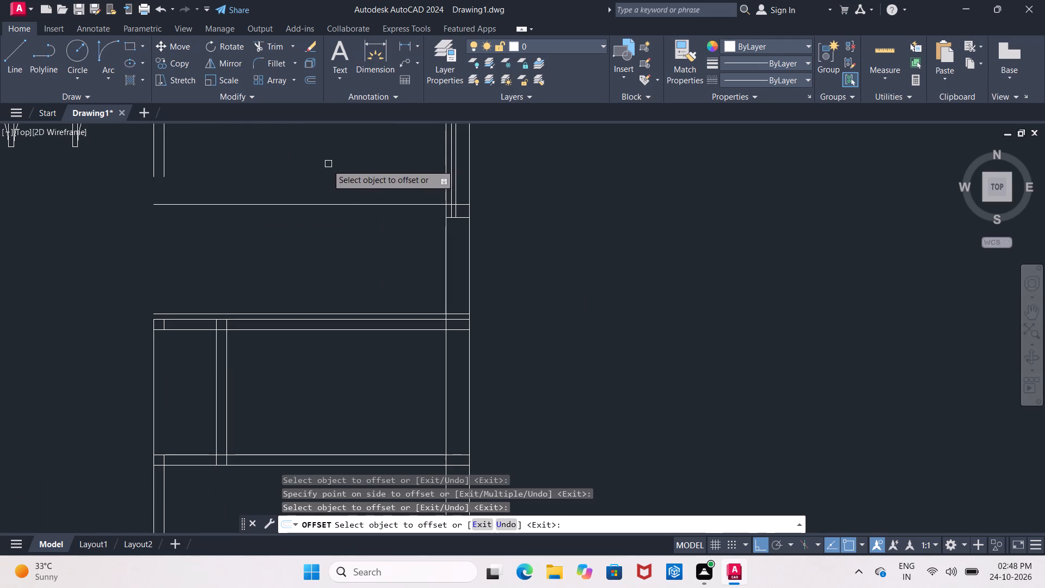
middle_drag(330, 199, 377, 206)
key(Escape)
scroll(377, 206, up, 1)
scroll(346, 210, down, 2)
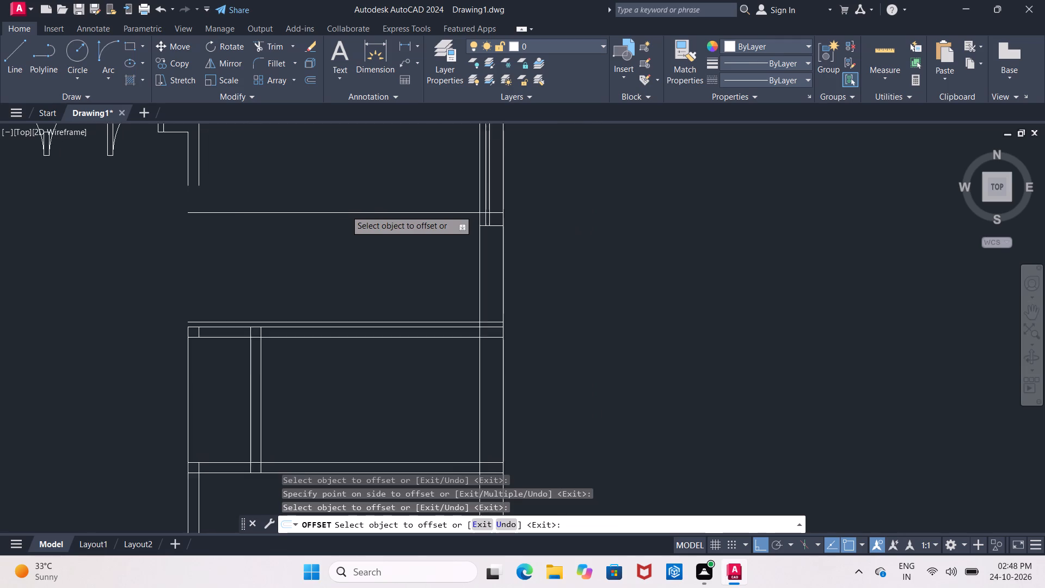
Extend both lines of the northeast room's west wall south to the 3'6" offset line.
key(Escape)
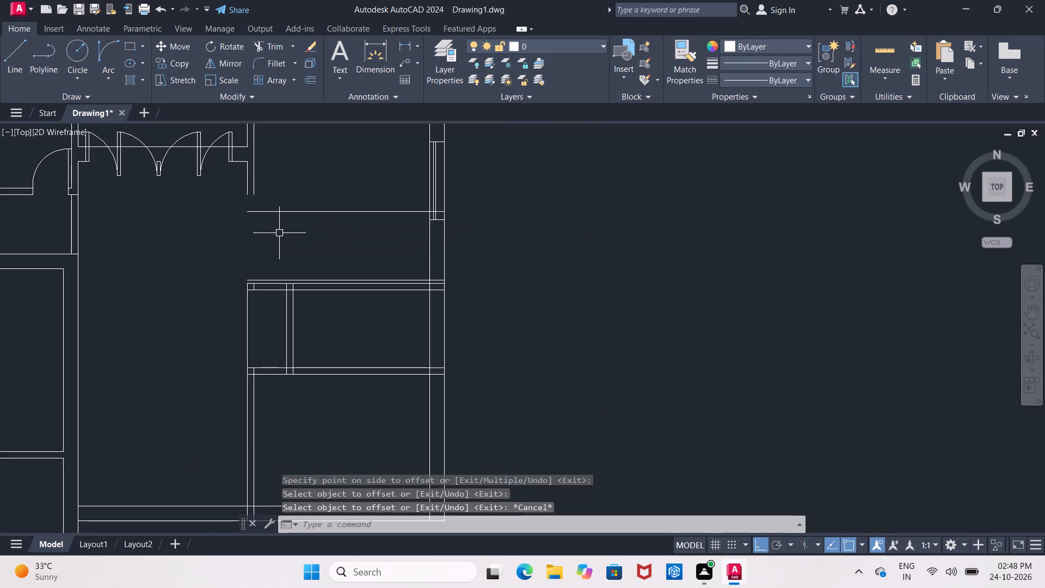
key(e)
key(x)
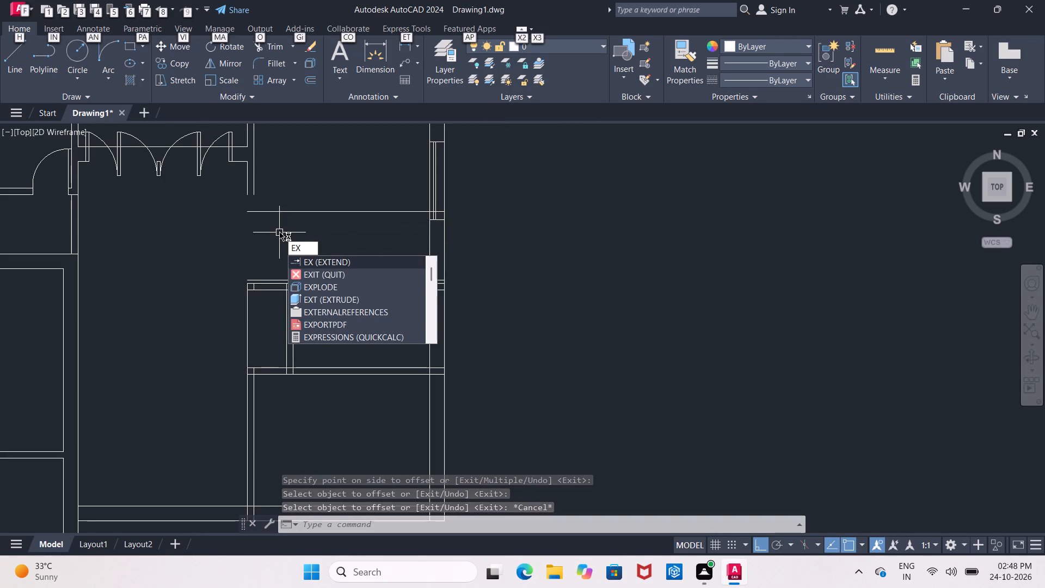
key(Escape)
key(Escape)
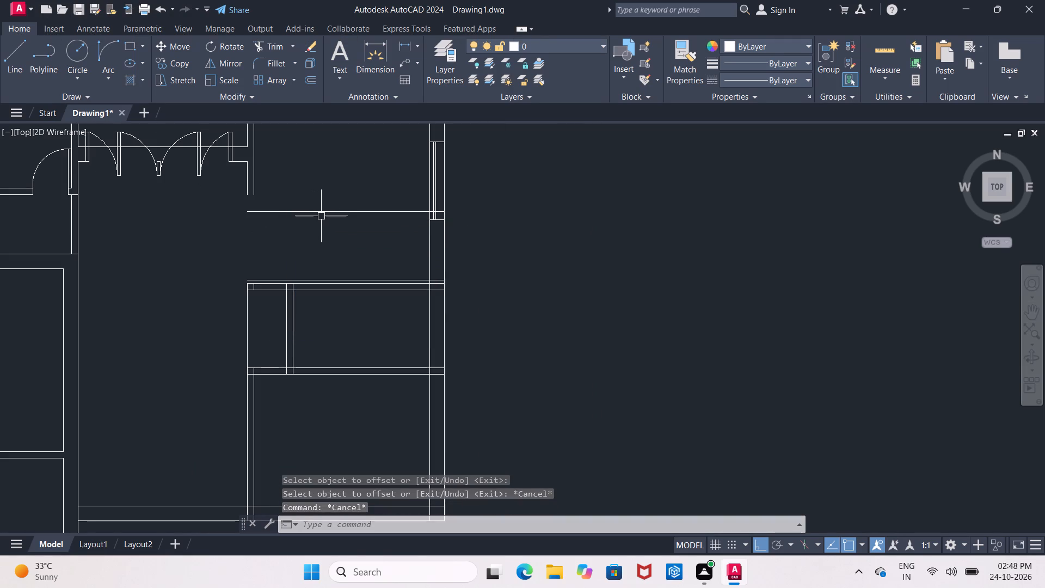
text(ex)
key(space)
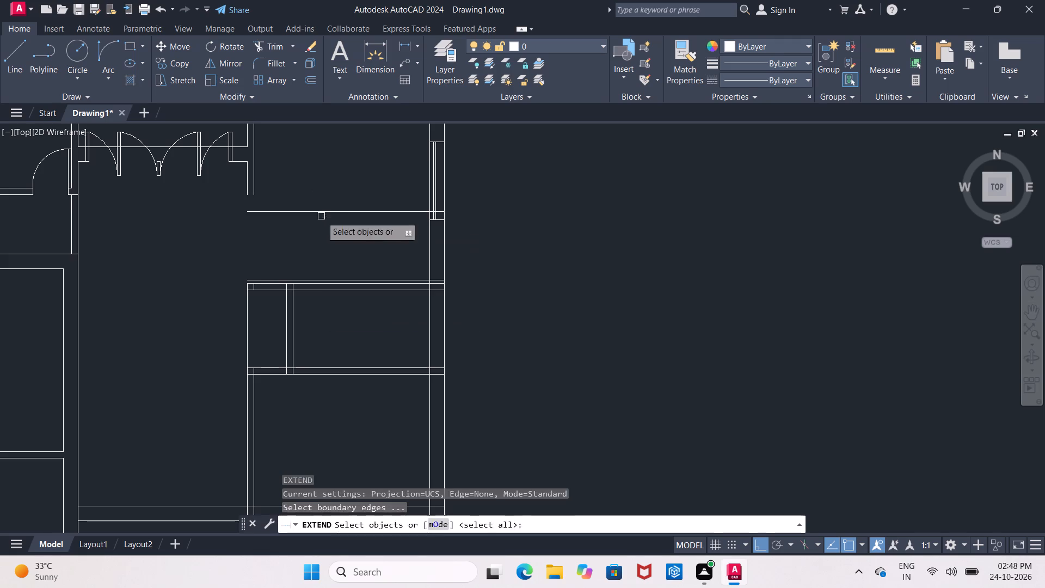
key(space)
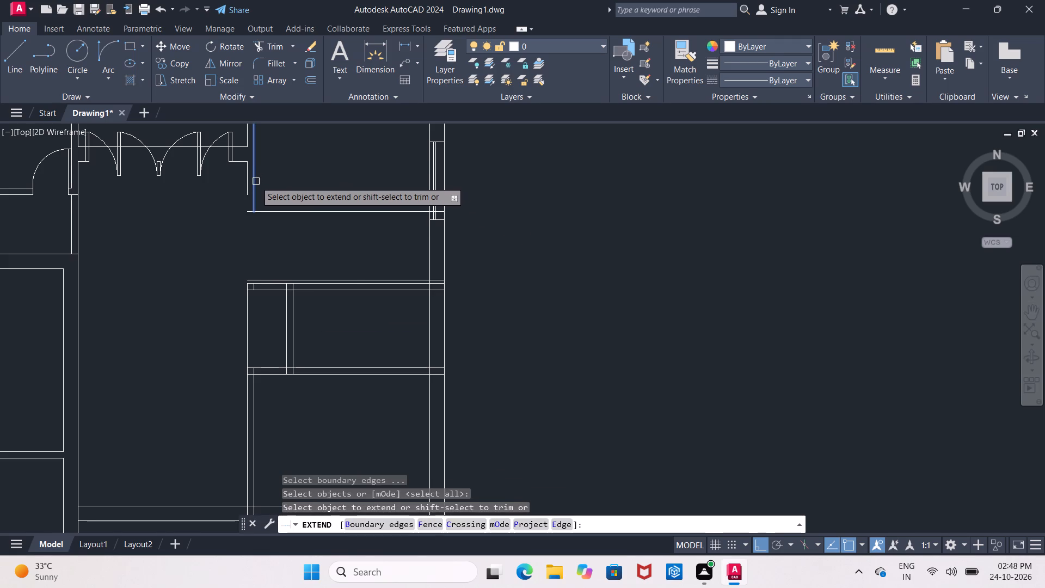
click(256, 181)
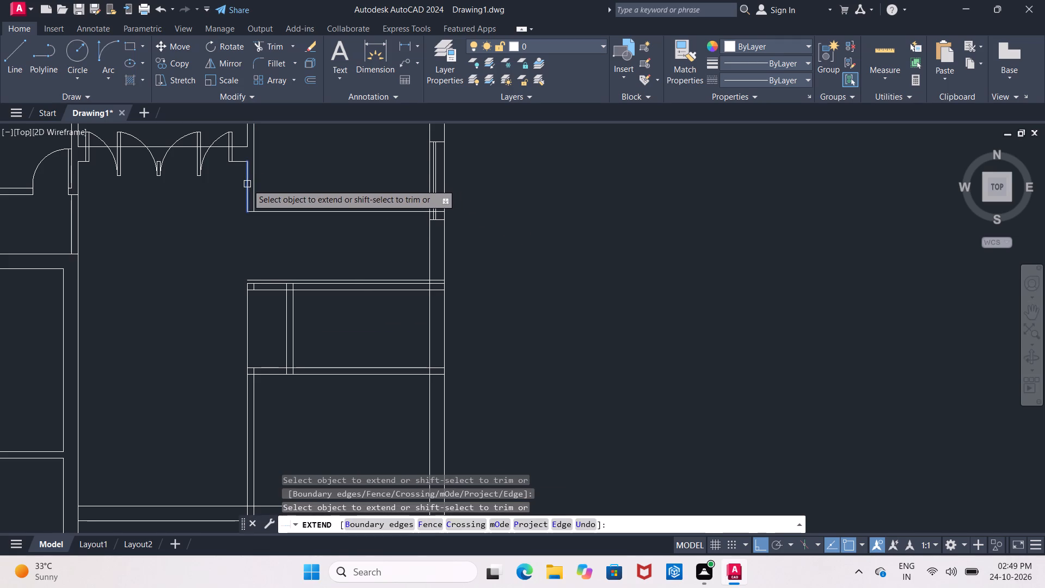
click(247, 184)
key(Escape)
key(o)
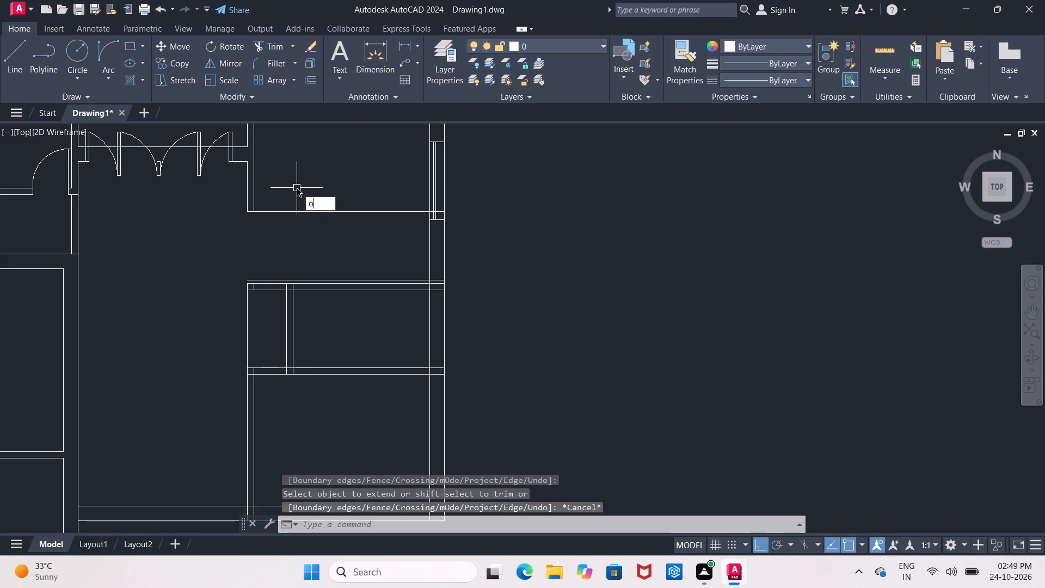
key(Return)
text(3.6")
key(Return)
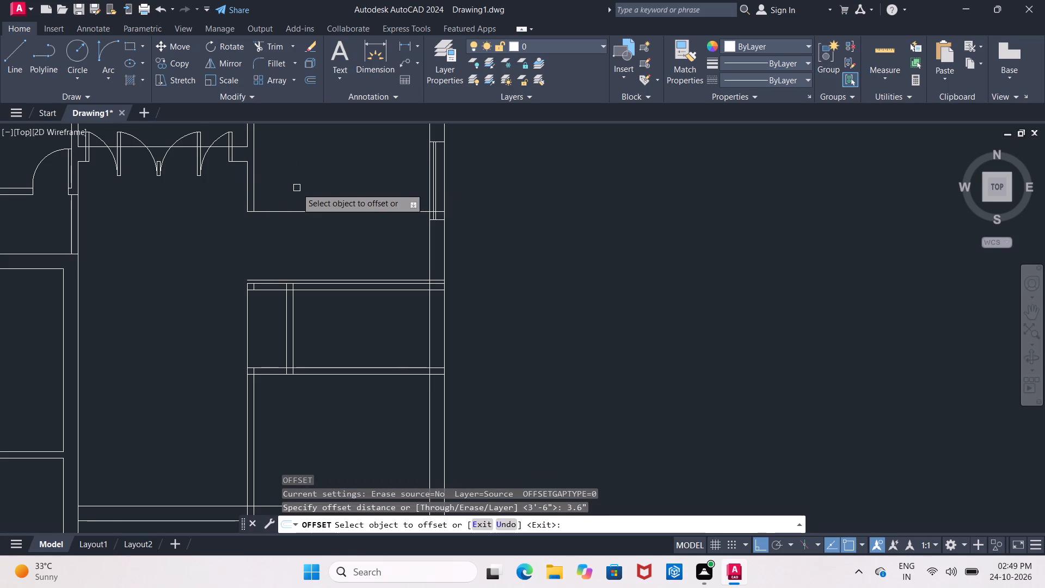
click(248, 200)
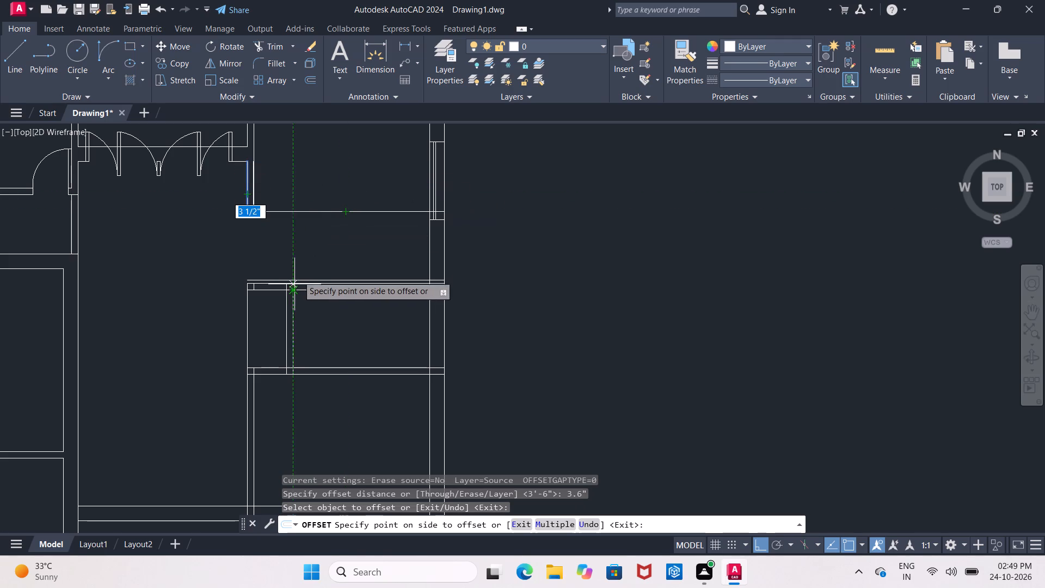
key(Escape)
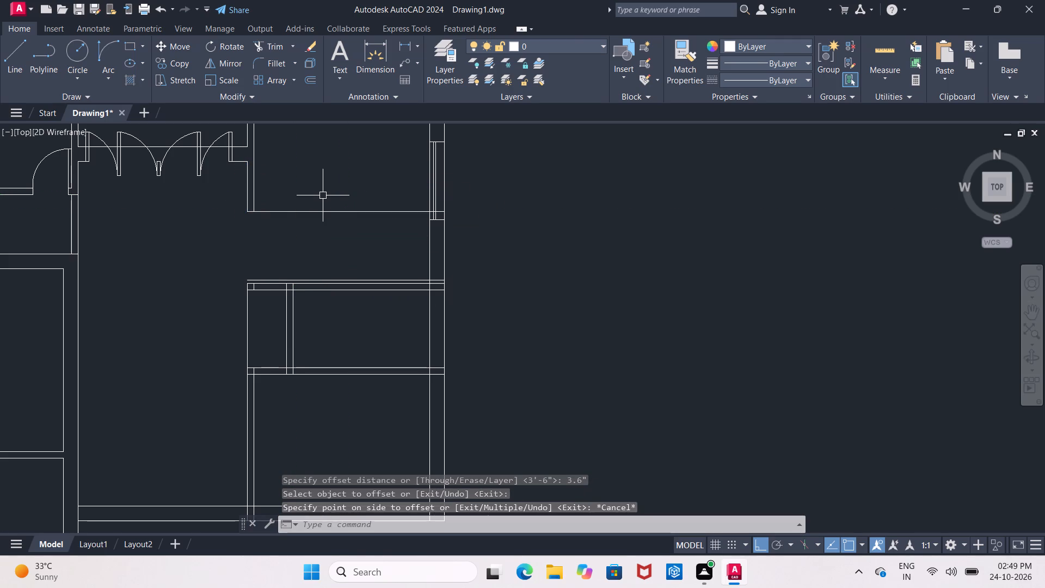
Offset the outer line of the northeast room's west wall 3'6" east.
key(o)
key(Return)
text(3'6")
key(Return)
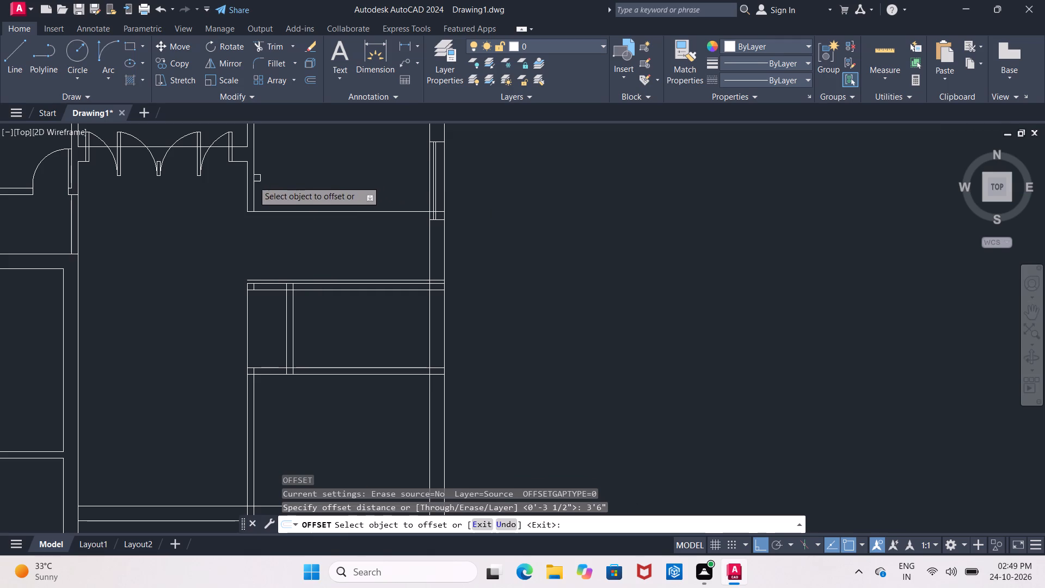
click(247, 185)
click(344, 186)
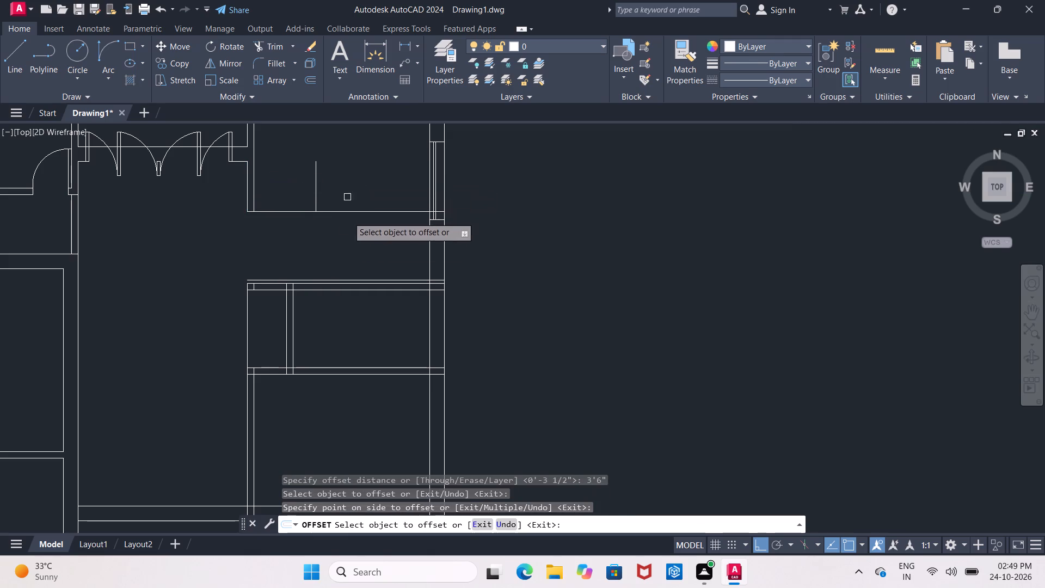
key(Escape)
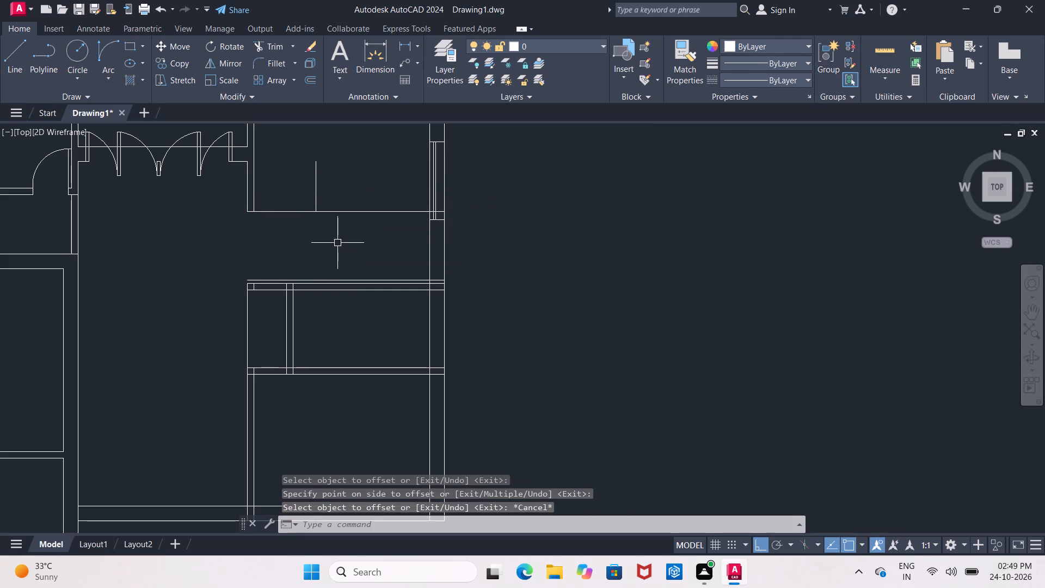
Trim the horizontal line at the opening's north edge between the west wall's inner face and the east wall.
key(e)
key(Escape)
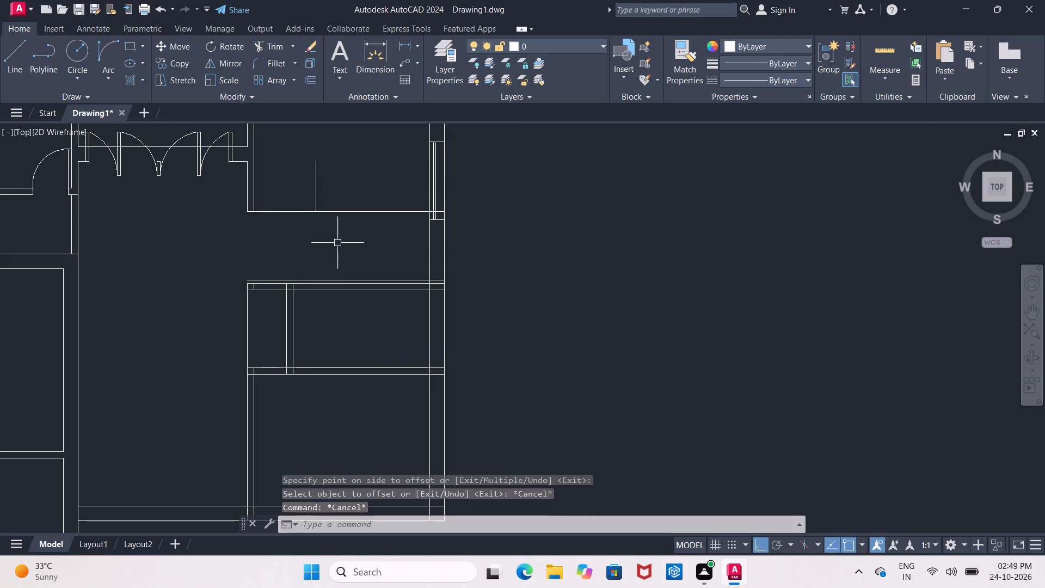
text(tr)
key(space)
key(space)
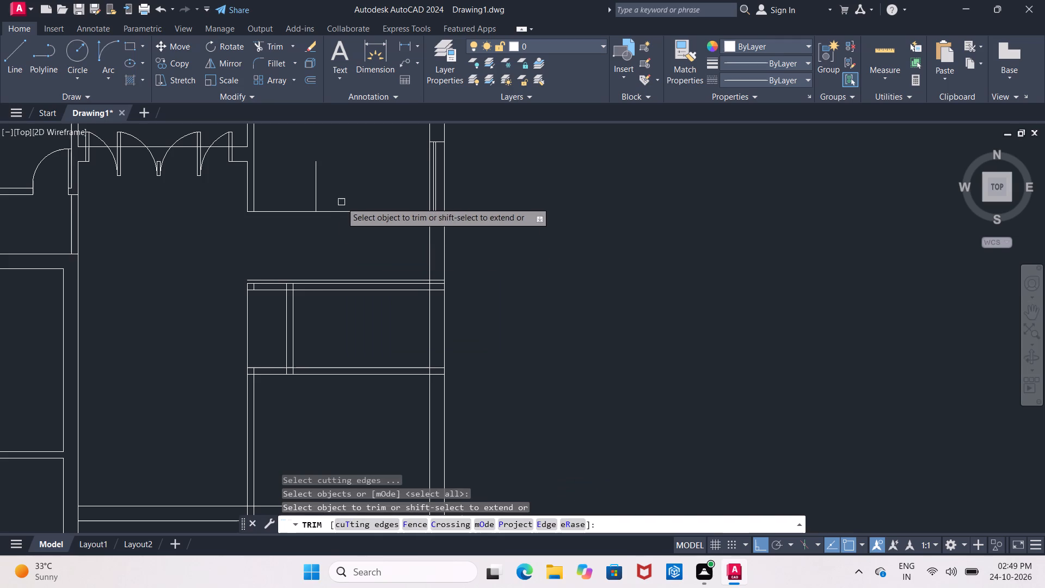
click(343, 187)
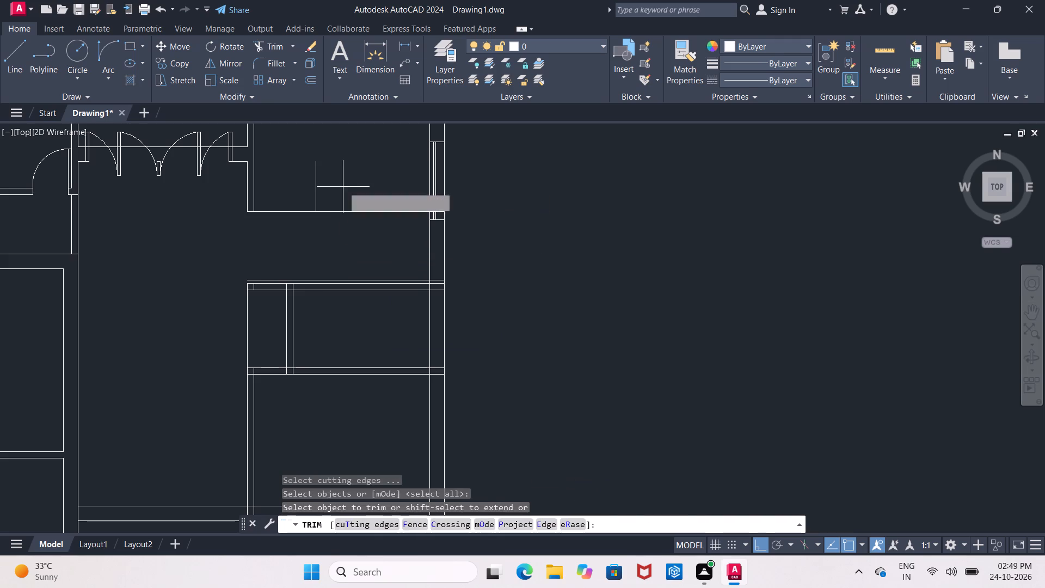
click(347, 230)
drag(289, 173, 303, 183)
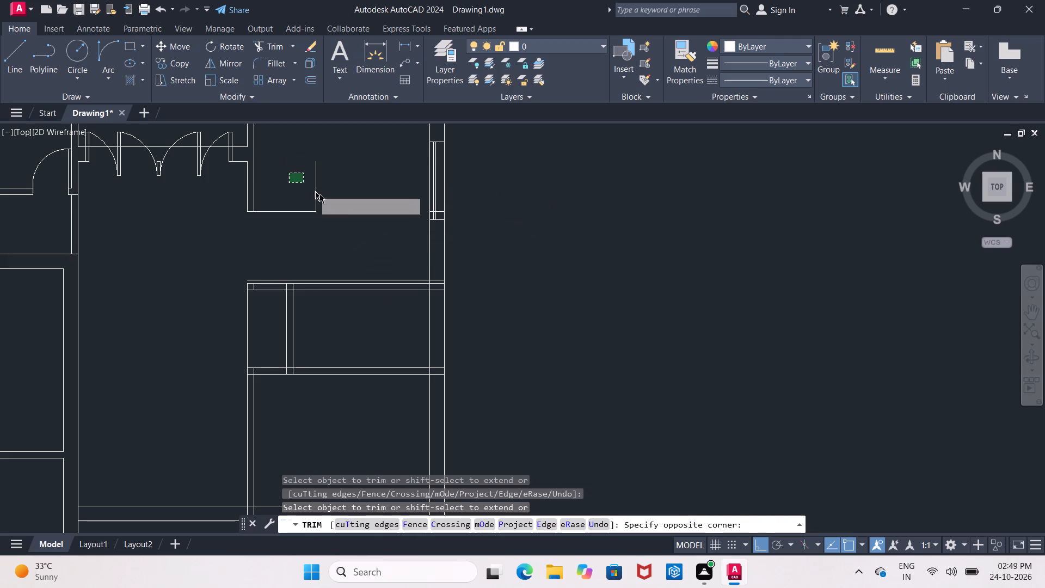
click(326, 200)
drag(292, 188, 293, 197)
click(294, 236)
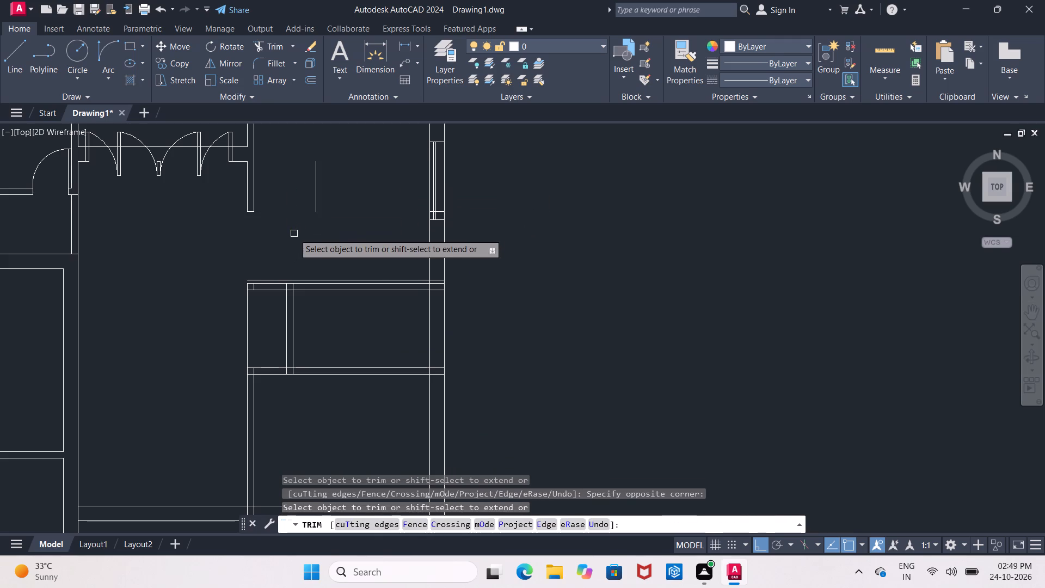
key(Escape)
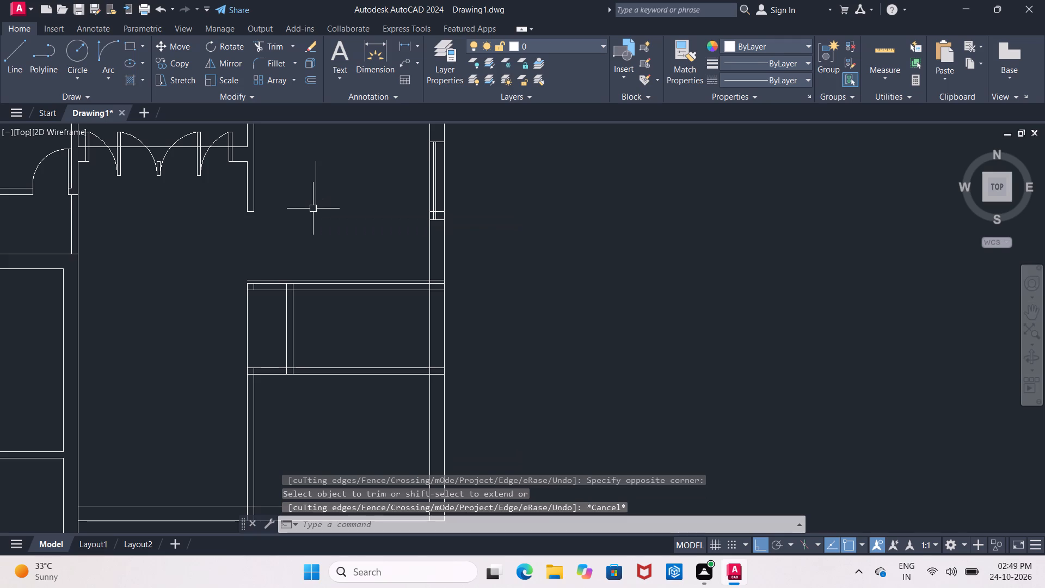
Extend the new vertical offset line south to the upper line of the room's south wall.
text(ex)
key(space)
key(space)
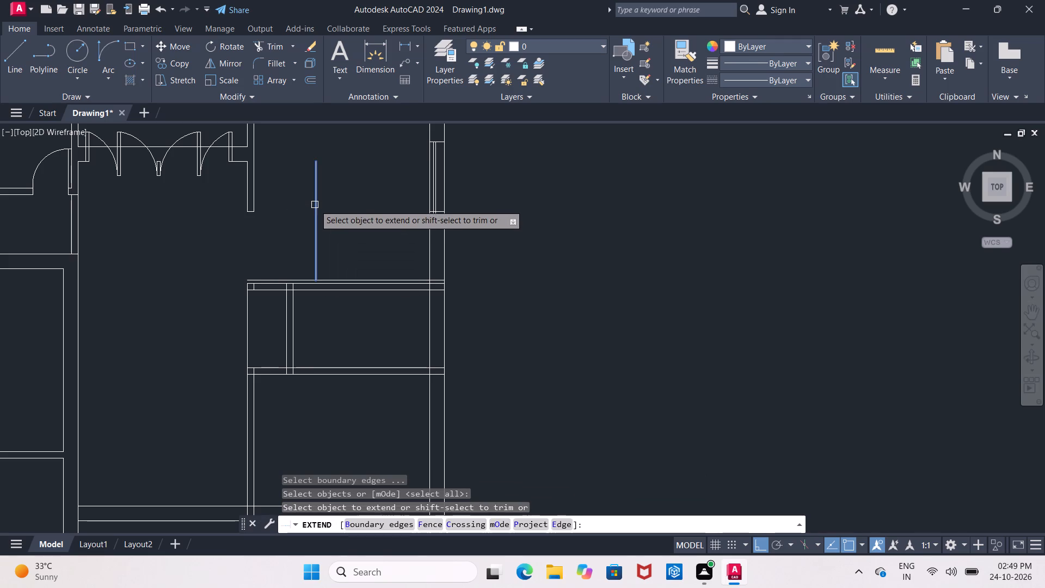
click(315, 205)
click(317, 228)
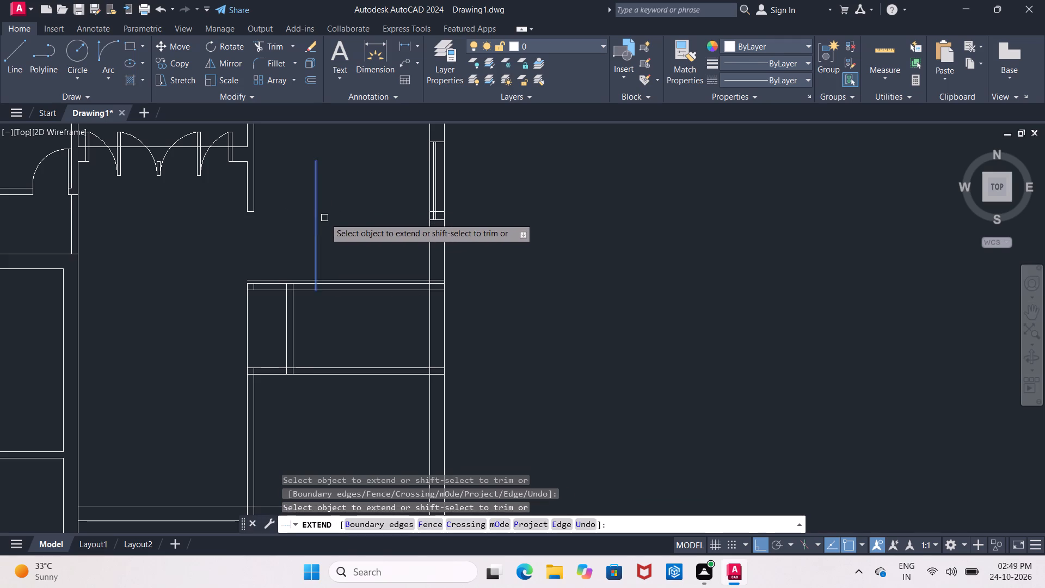
key(Escape)
Trim the vertical line north of the 2" offset line, and that horizontal line from the vertical to the east wall.
text(tr)
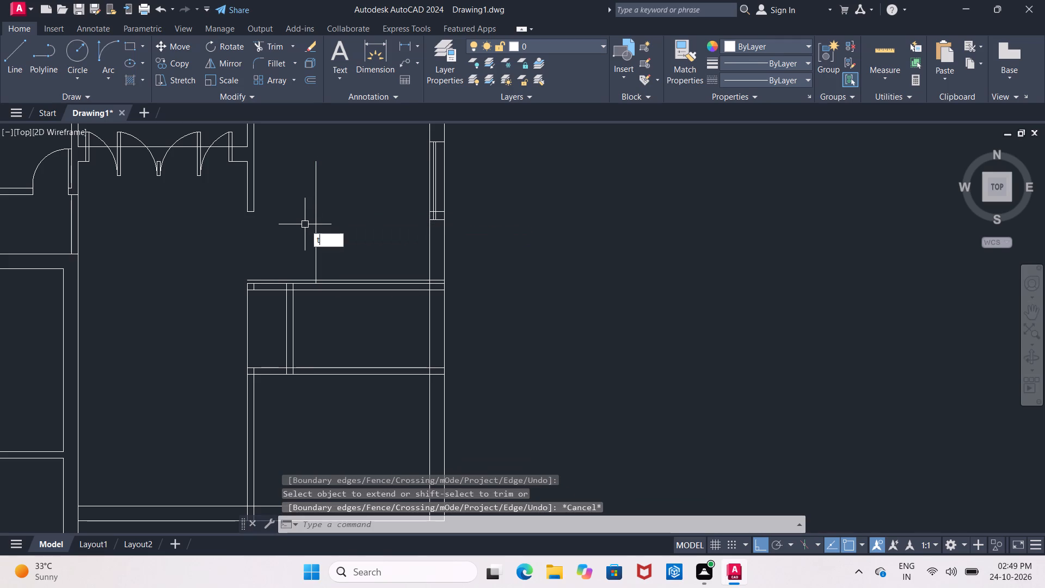
key(space)
key(space)
click(276, 226)
click(341, 229)
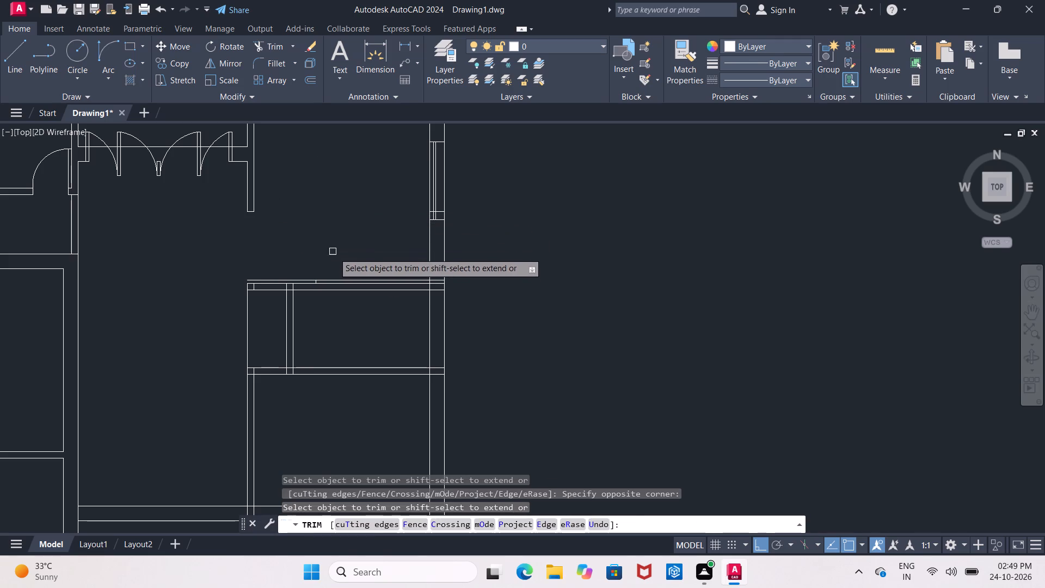
scroll(327, 275, up, 2)
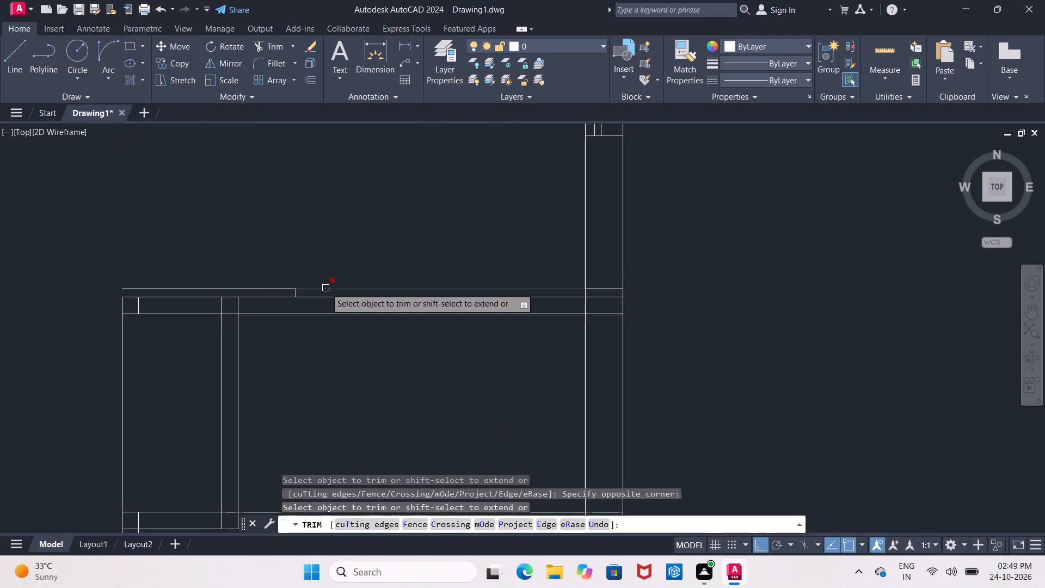
click(325, 288)
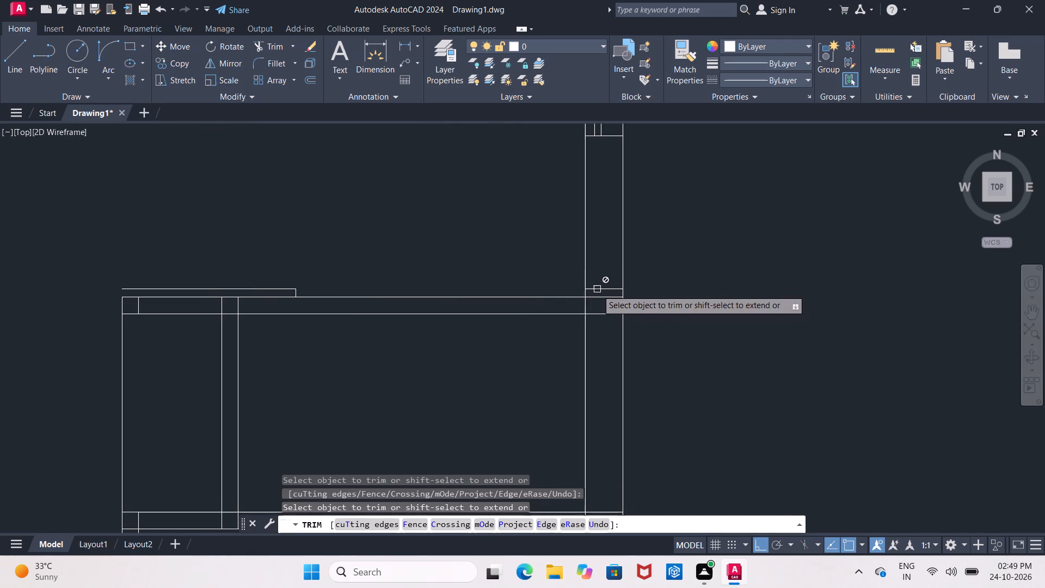
key(Escape)
Erase the leftover piece of the 2" offset line inside the east wall.
click(597, 290)
key(Delete)
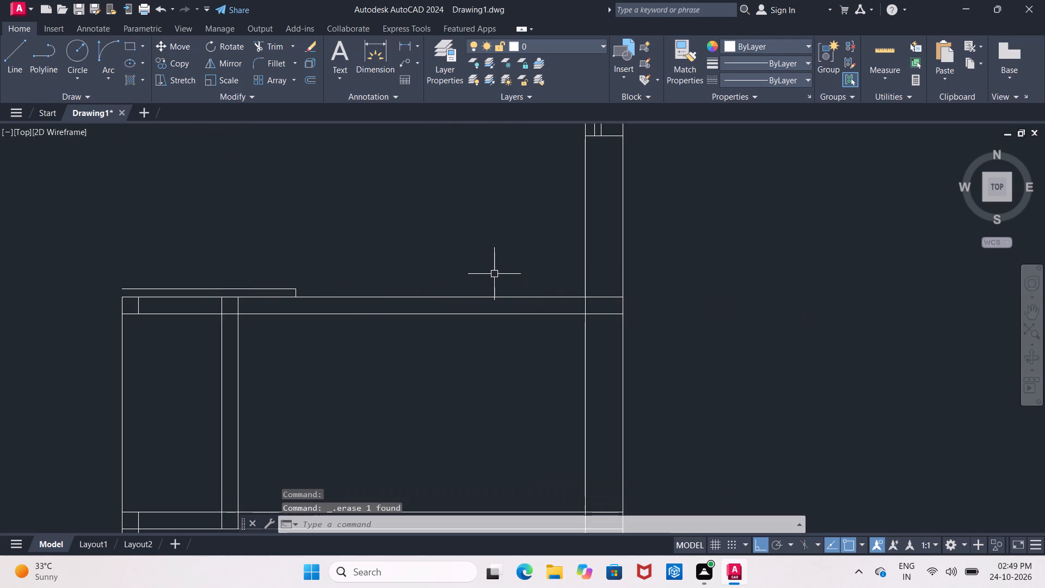
Extend the west wall's outer and inner lines north to the line 2" above the room's south wall.
text(ex)
key(space)
key(space)
click(122, 308)
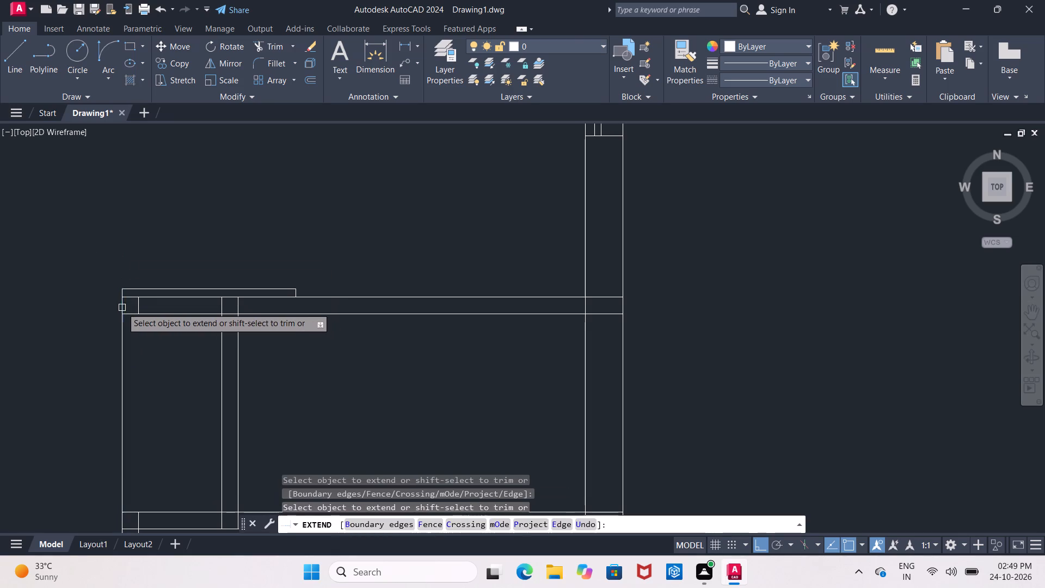
scroll(169, 255, down, 3)
scroll(169, 245, up, 2)
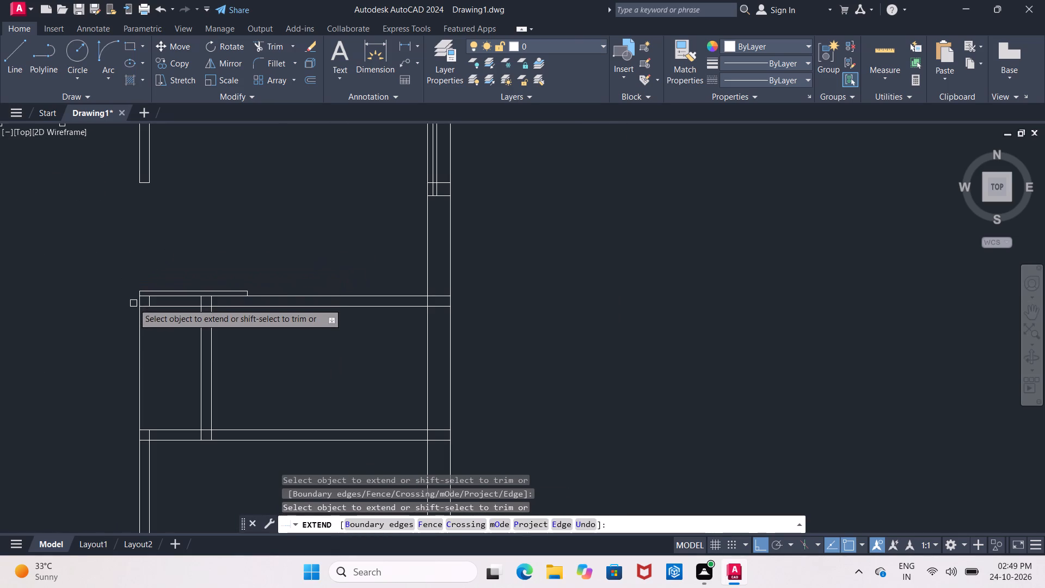
scroll(134, 304, up, 3)
click(196, 286)
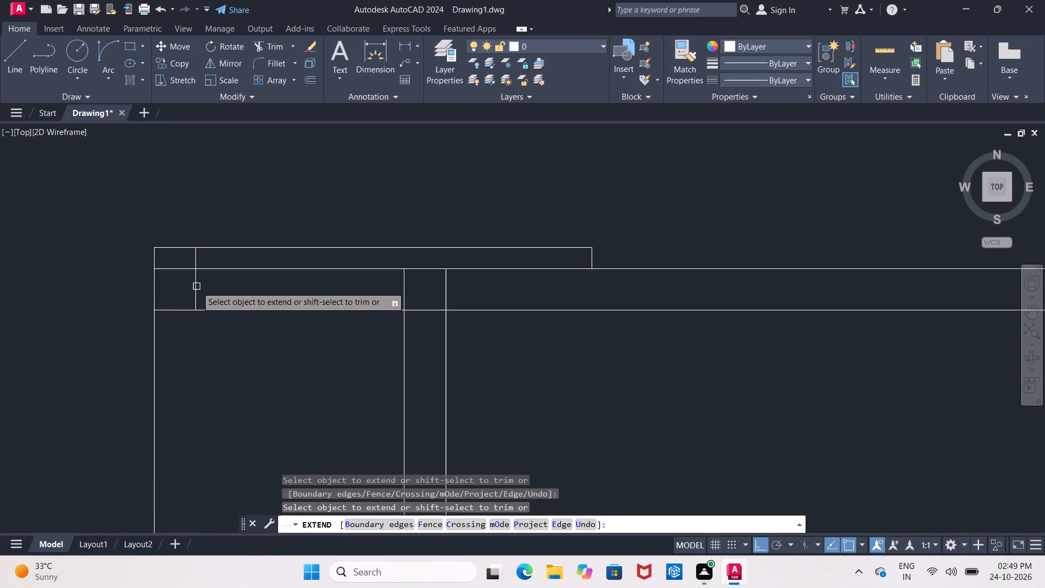
Trim the pieces west of the door leaf and the inner wall line below it, leaving a closed 2" leaf.
shift+click(169, 249)
shift+click(153, 257)
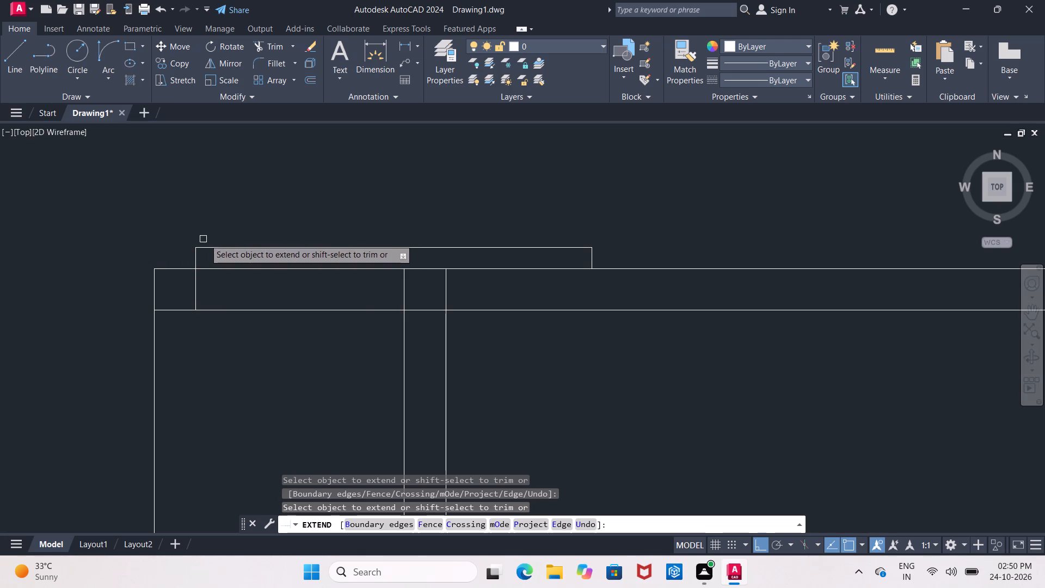
shift+click(195, 280)
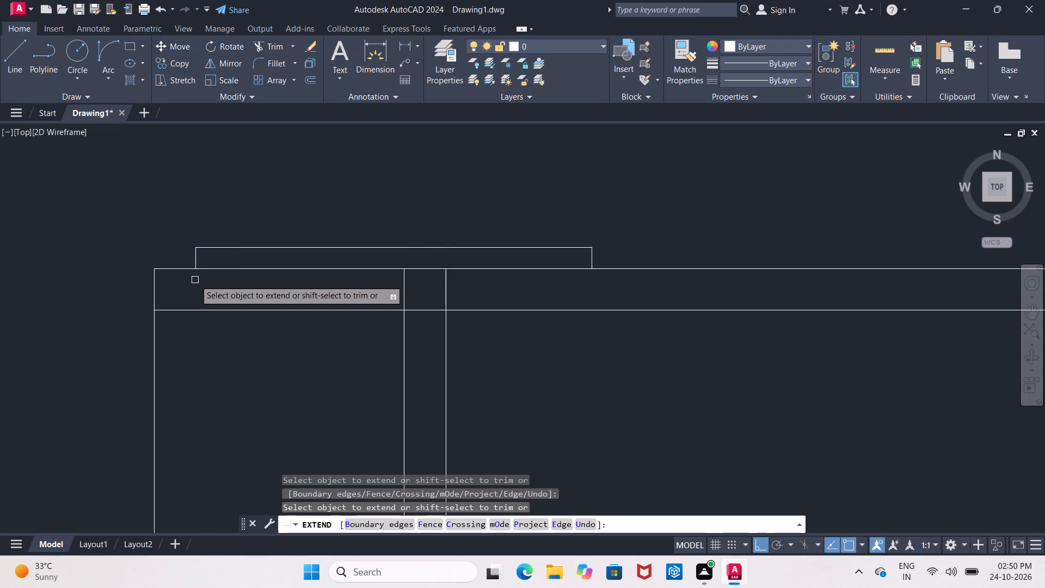
scroll(224, 219, down, 2)
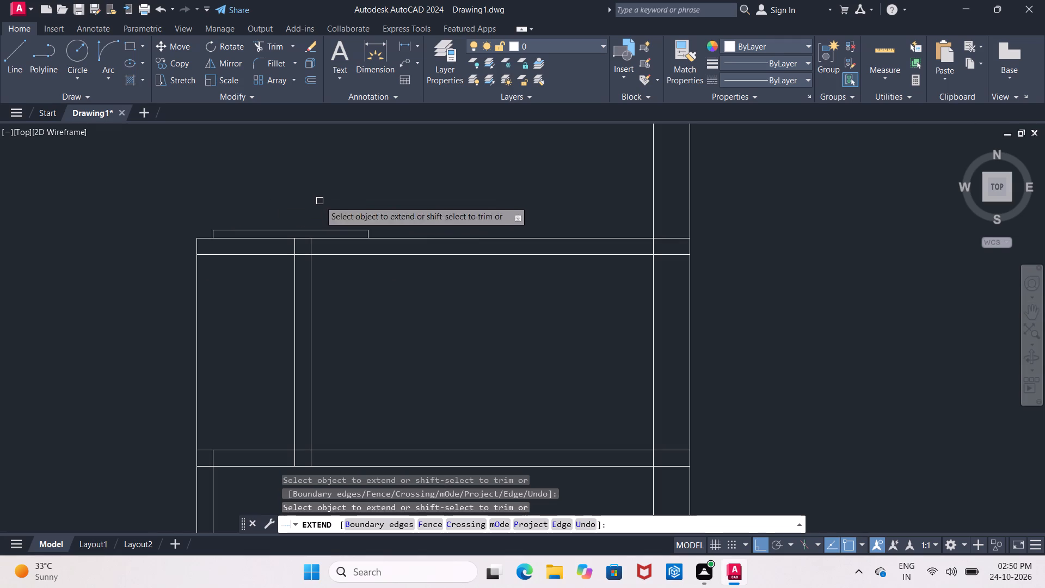
middle_drag(319, 201, 238, 246)
scroll(237, 246, down, 1)
middle_drag(237, 246, 239, 259)
scroll(237, 246, up, 1)
key(Escape)
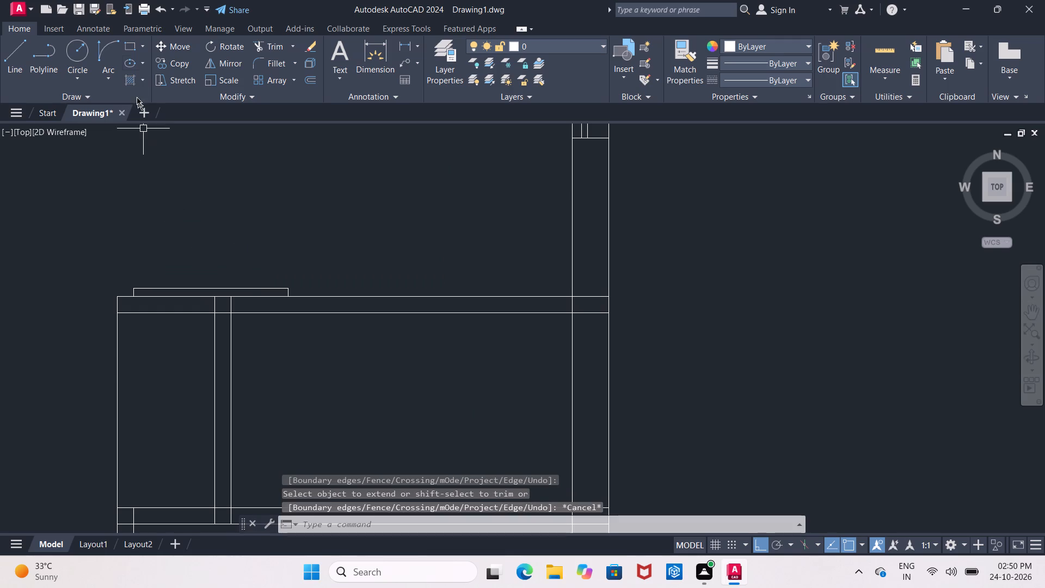
Draw the door's swing arc from the inner corner of the opening's north jamb to the east end of the leaf.
click(103, 50)
scroll(206, 175, down, 1)
middle_drag(206, 177, 197, 203)
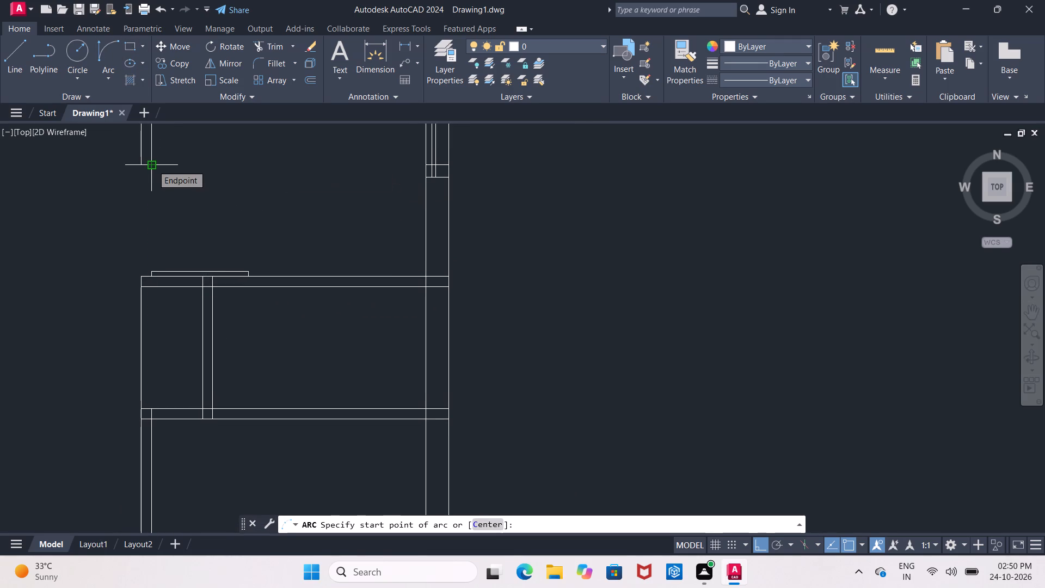
click(152, 165)
click(245, 269)
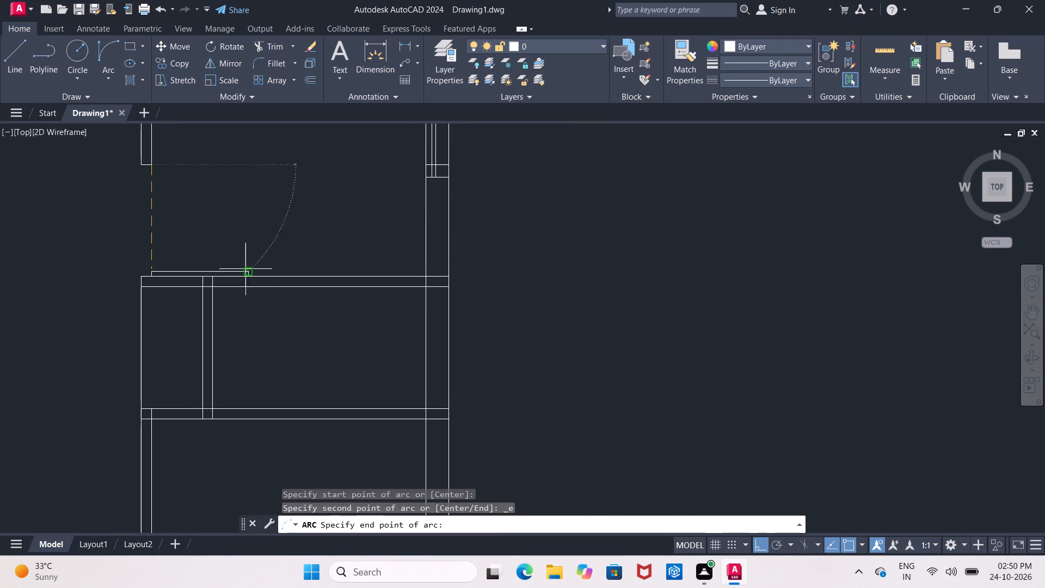
click(229, 202)
Offset the east face of the short vertical partition south of the door 2" to the east.
scroll(287, 208, down, 1)
middle_drag(287, 209, 245, 195)
scroll(259, 219, up, 1)
middle_drag(259, 219, 271, 149)
scroll(211, 229, up, 2)
middle_drag(208, 229, 302, 278)
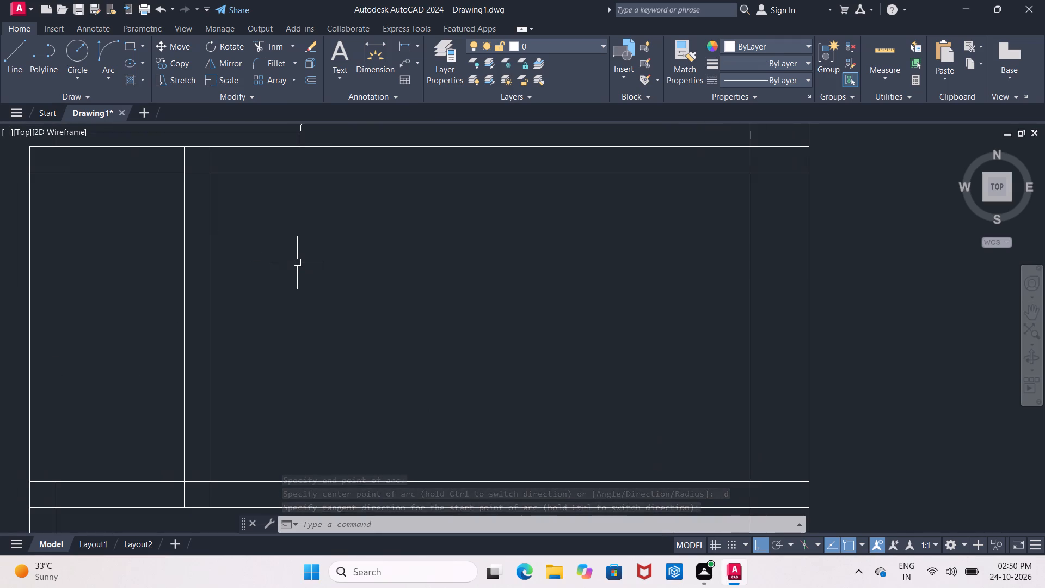
key(Escape)
key(o)
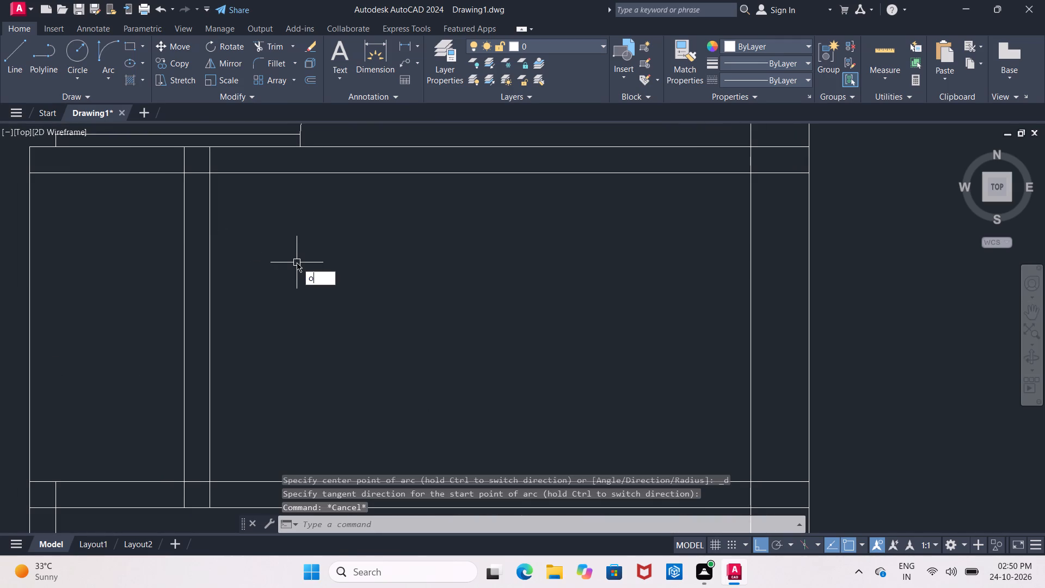
key(Return)
text(2")
key(Return)
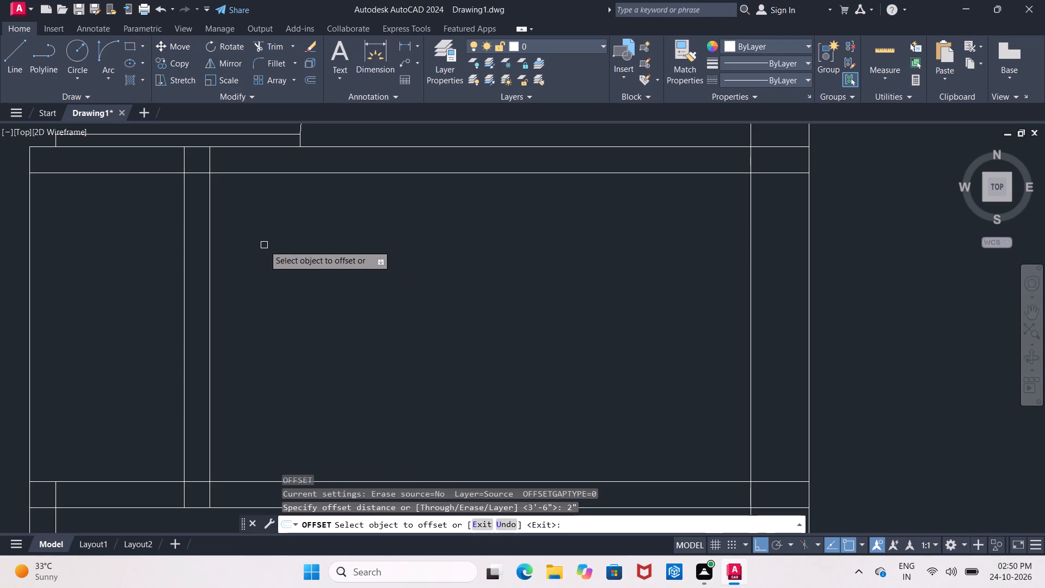
drag(212, 261, 217, 262)
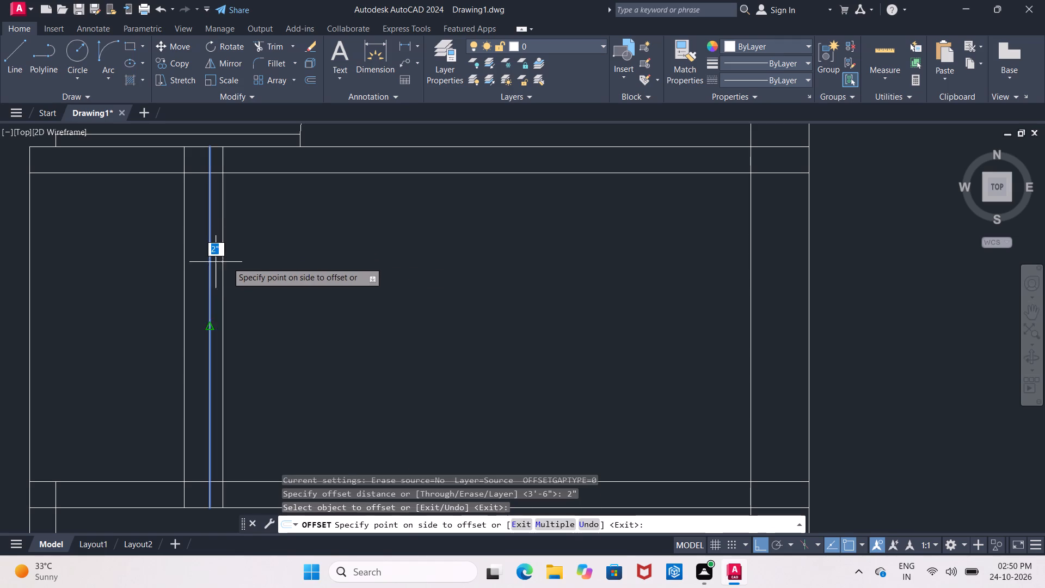
click(250, 268)
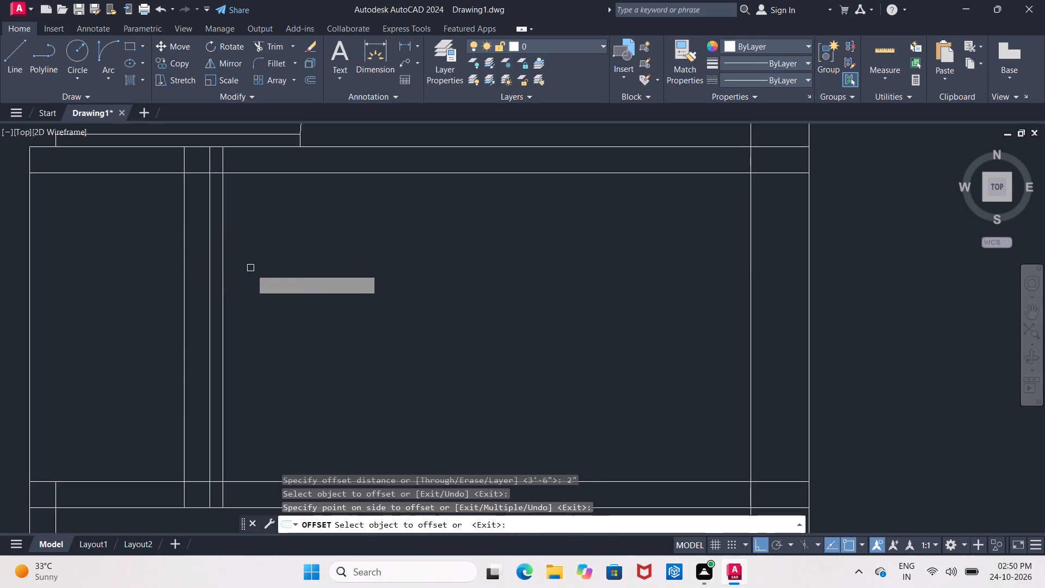
key(Return)
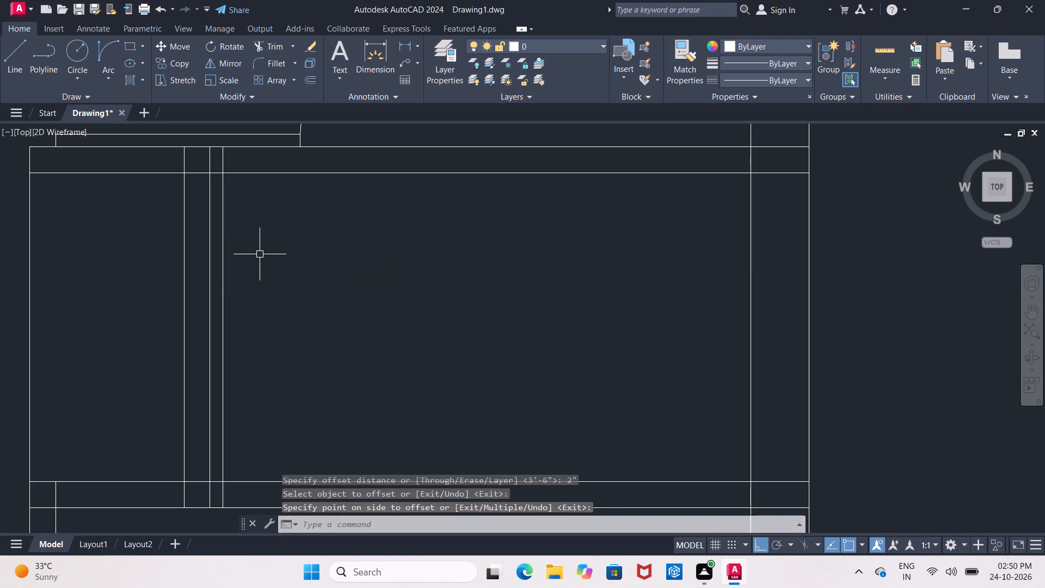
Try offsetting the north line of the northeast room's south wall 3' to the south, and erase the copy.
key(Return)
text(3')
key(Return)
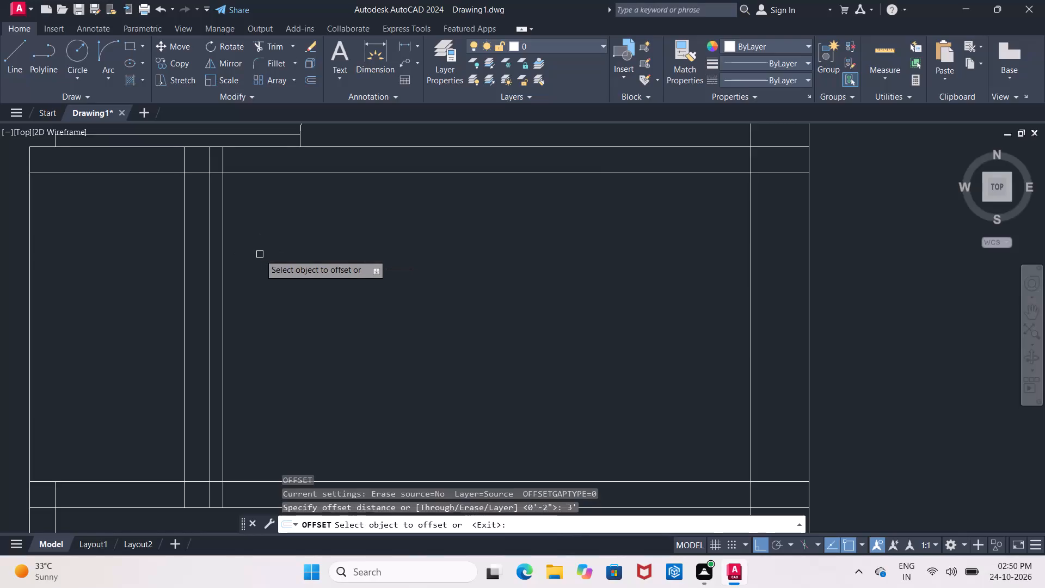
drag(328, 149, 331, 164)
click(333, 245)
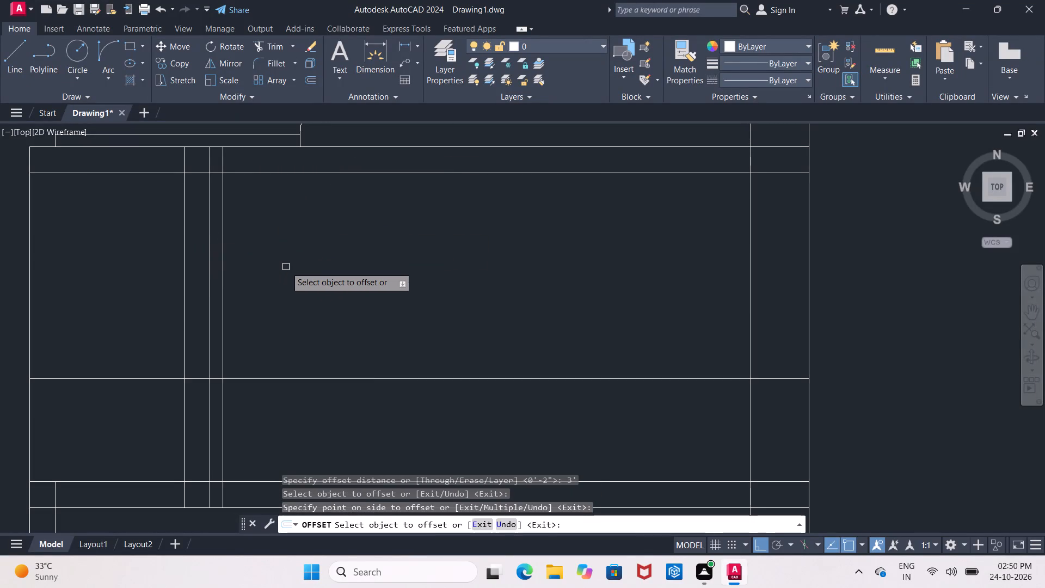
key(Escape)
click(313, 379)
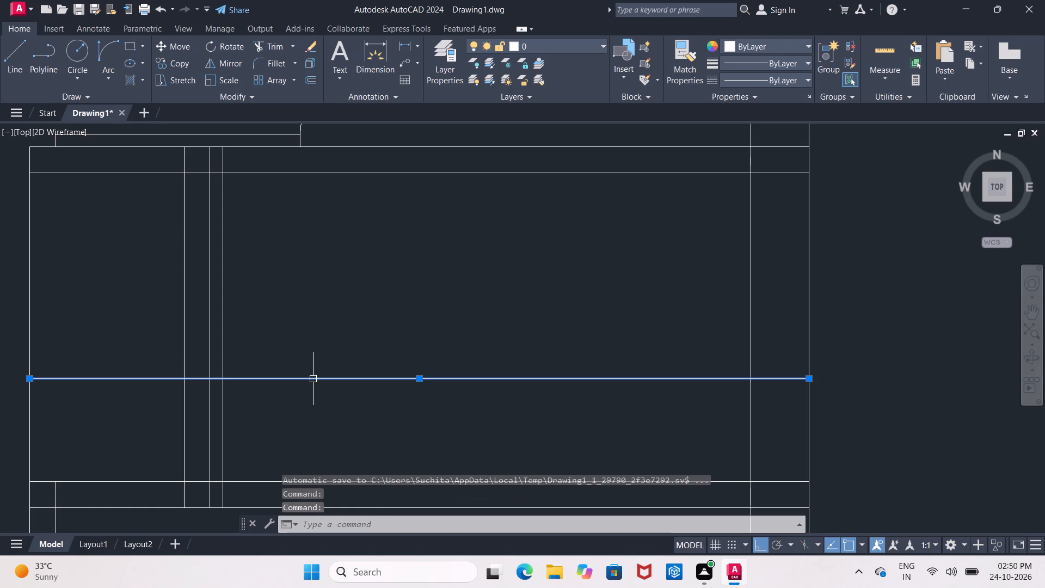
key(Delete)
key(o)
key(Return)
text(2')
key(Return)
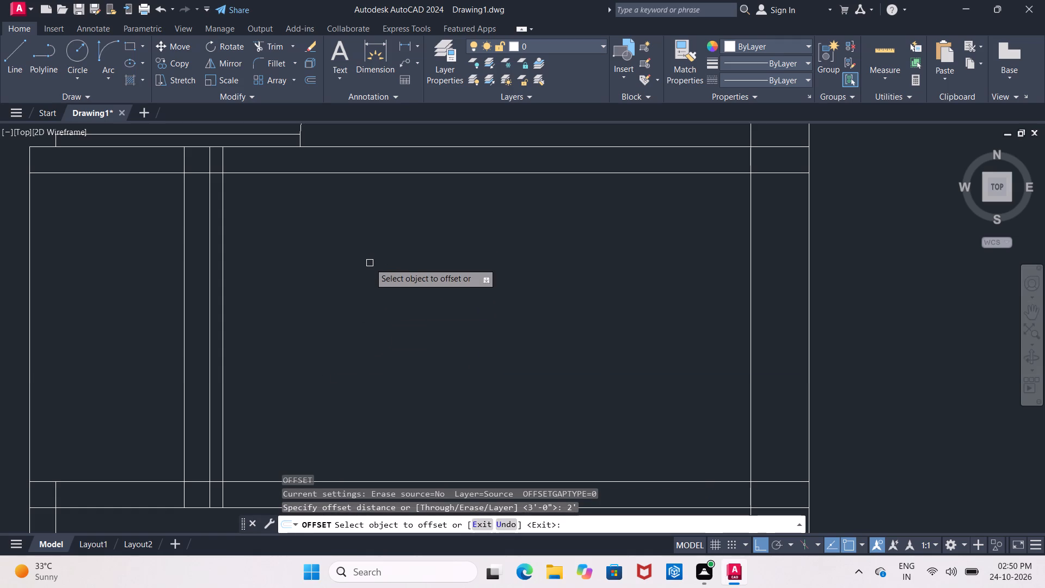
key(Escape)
Offset the partition's east face 2'6" east and the north line of the northeast room's south wall 2'6" south.
key(o)
key(Return)
text(2'6")
key(Return)
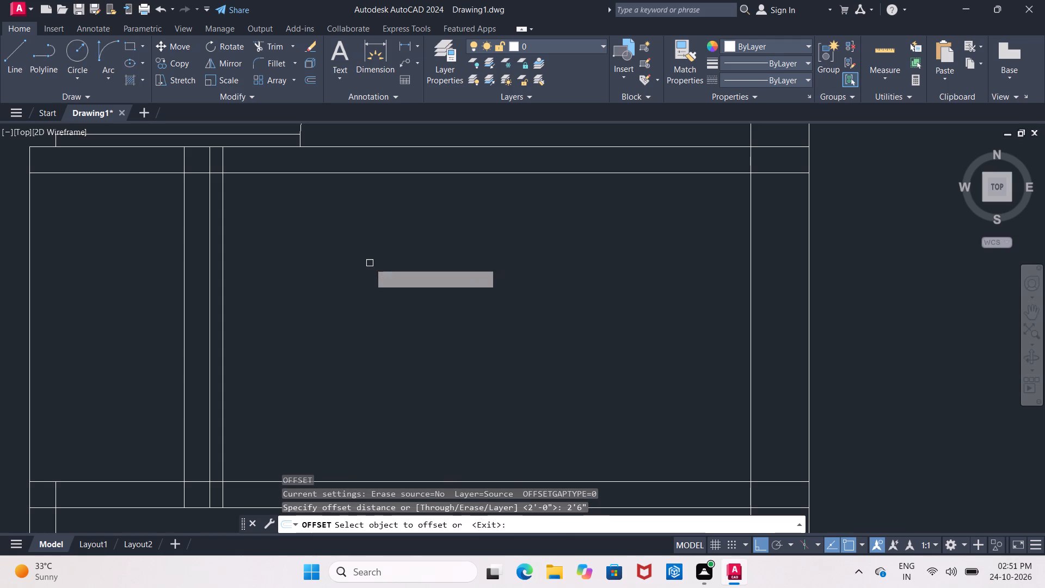
scroll(370, 263, up, 1)
scroll(356, 199, down, 2)
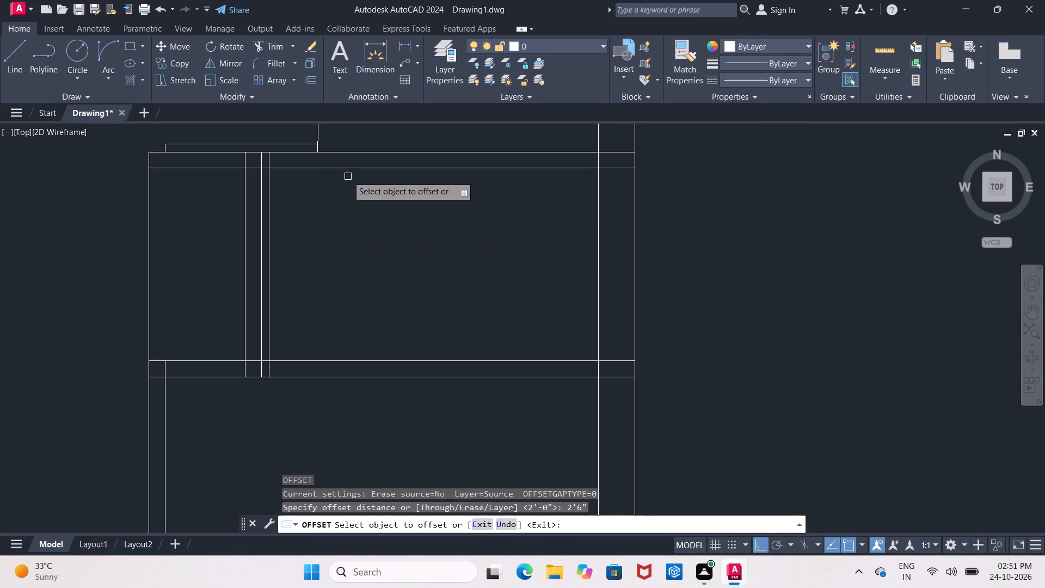
scroll(283, 194, up, 1)
drag(248, 194, 261, 201)
click(381, 213)
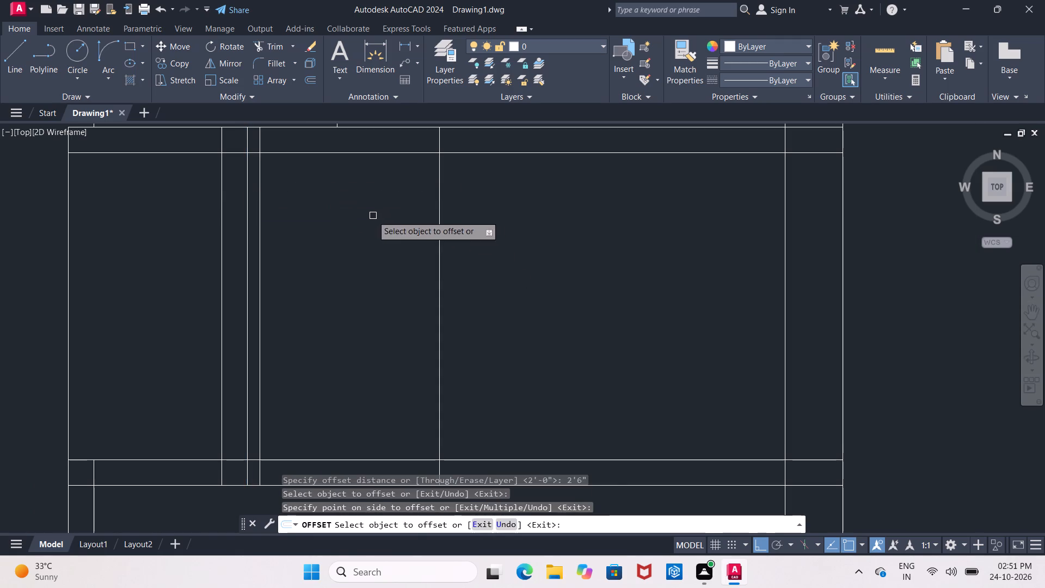
middle_drag(372, 216, 362, 281)
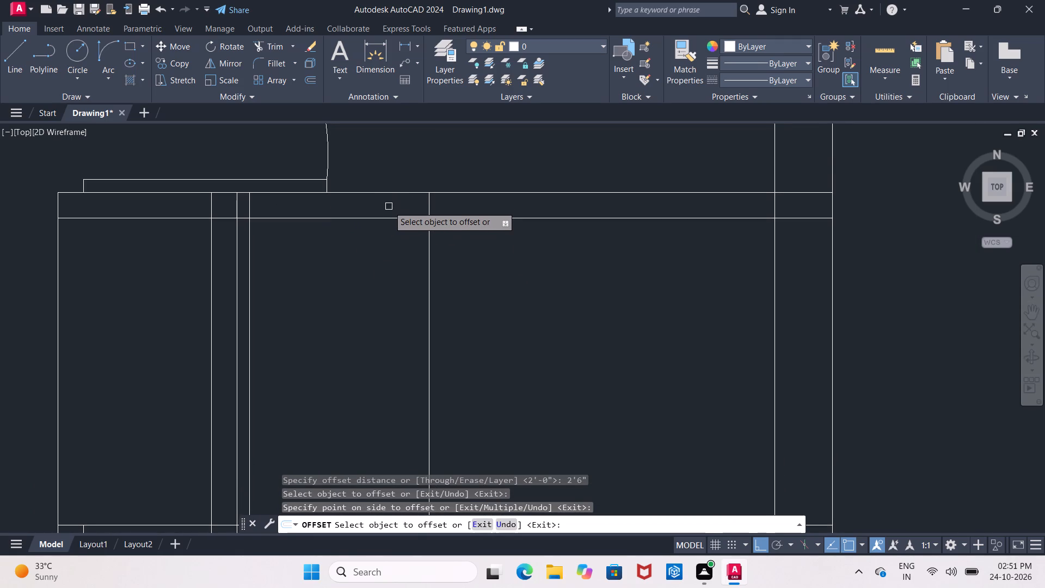
click(389, 195)
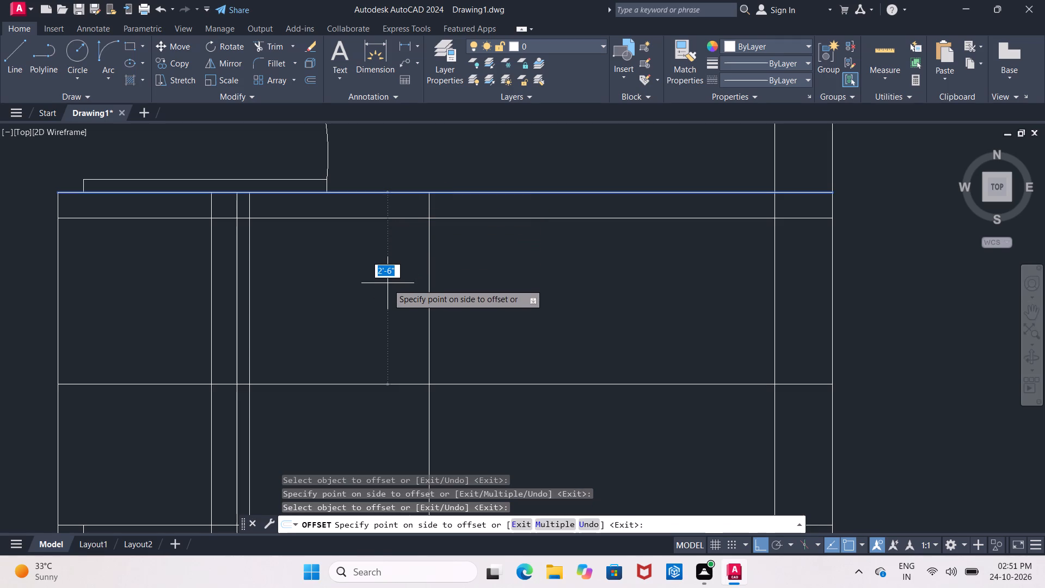
click(389, 303)
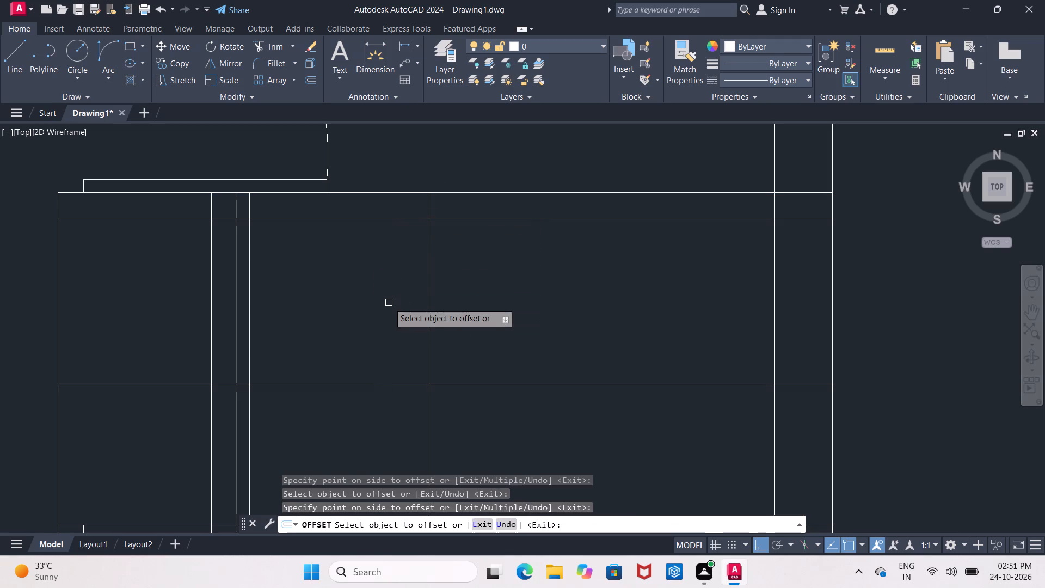
key(Escape)
Trim the 2" offset line south of the 2'6" horizontal, and cut the horizontal lines between the 2" and 2'6" verticals.
text(tr)
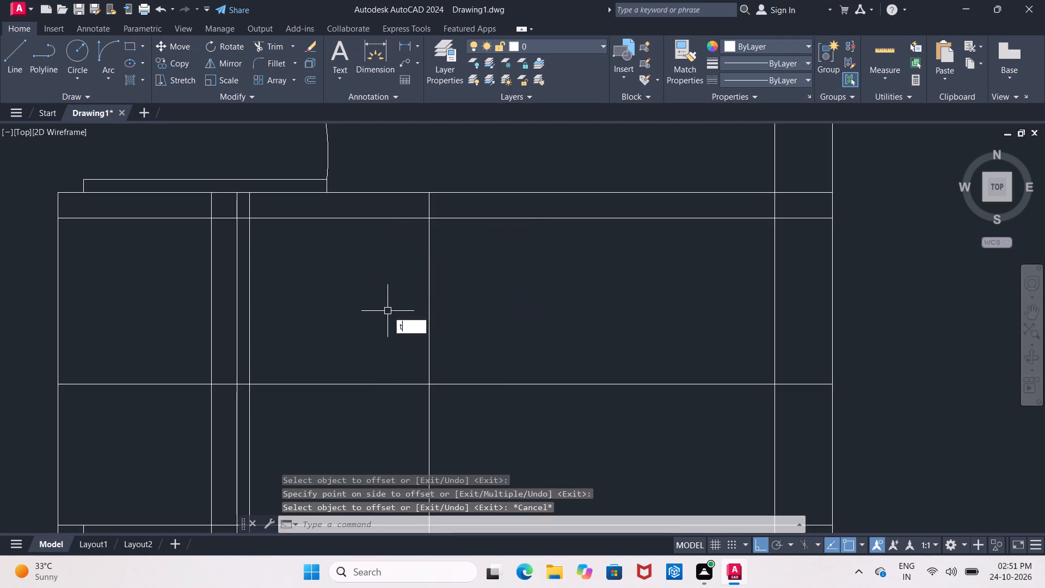
key(space)
key(space)
click(250, 431)
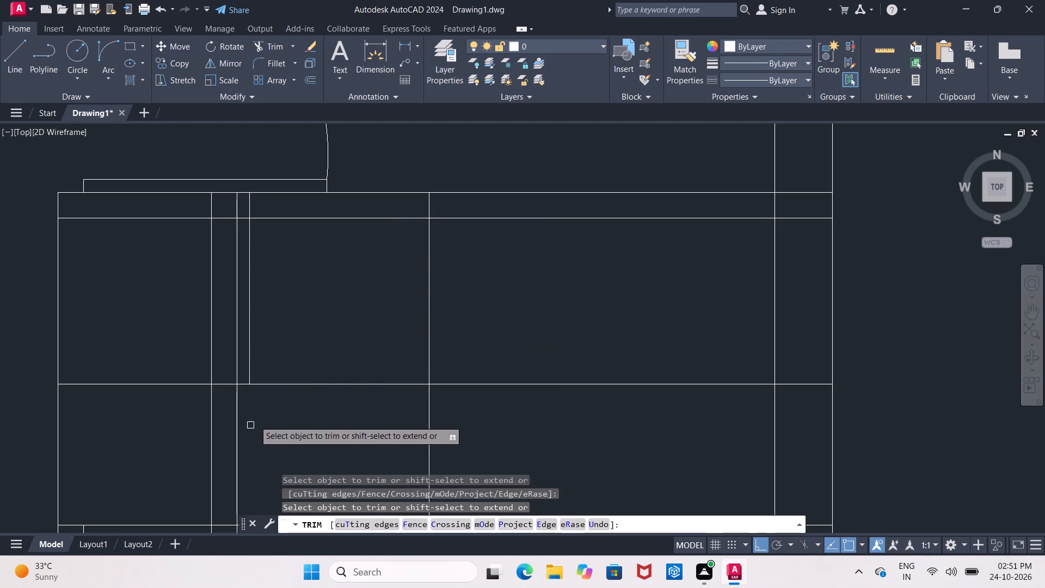
drag(370, 172, 373, 198)
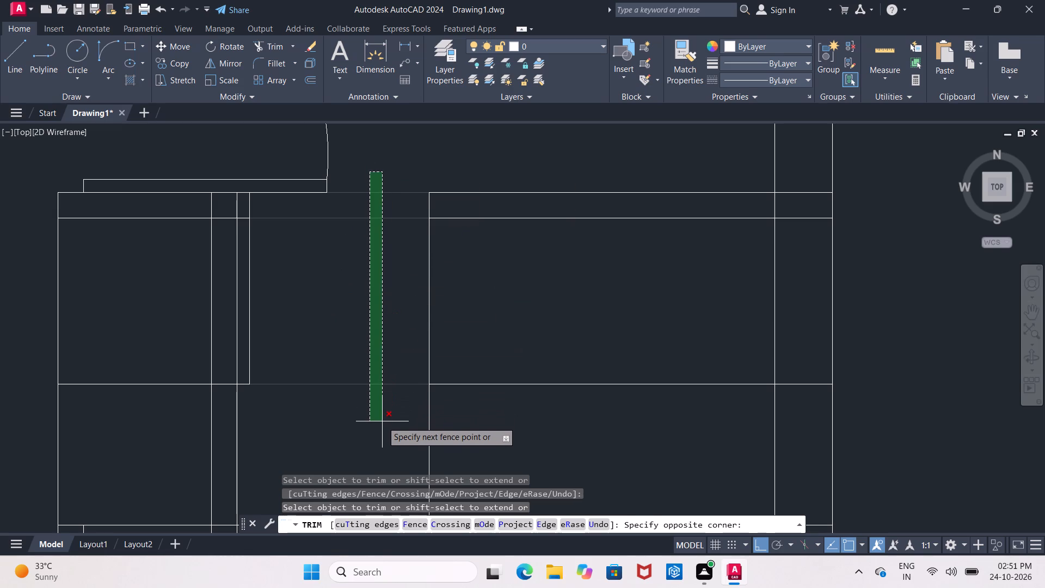
click(382, 422)
Trim the 2'6" vertical between the two horizontal walls and the 2'6" horizontal from that vertical to the east wall.
drag(361, 315, 372, 313)
click(484, 311)
drag(498, 373, 497, 383)
click(396, 444)
scroll(527, 403, down, 2)
middle_drag(515, 378, 476, 305)
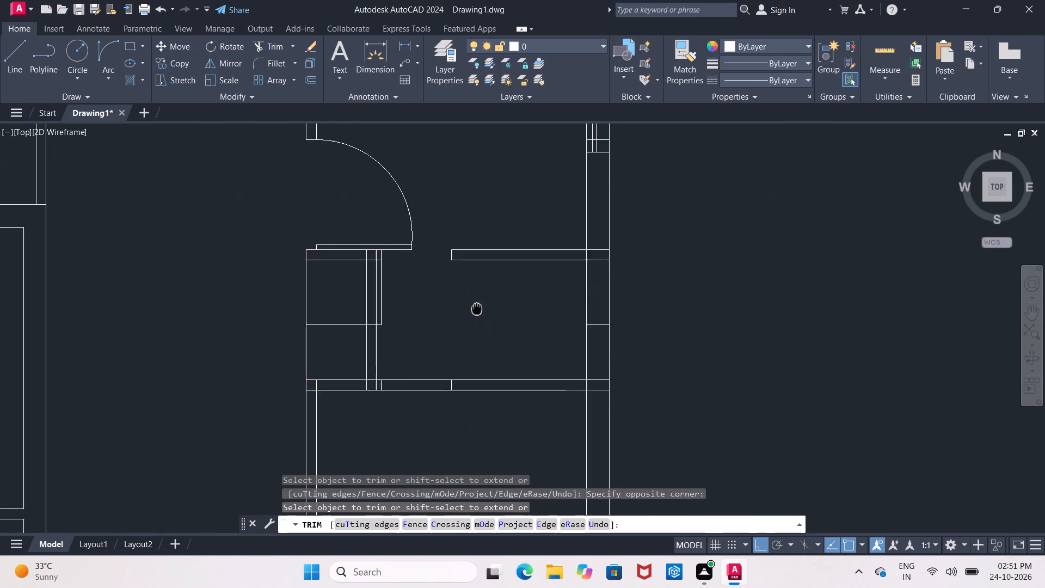
middle_drag(476, 305, 476, 304)
scroll(409, 381, up, 3)
key(Escape)
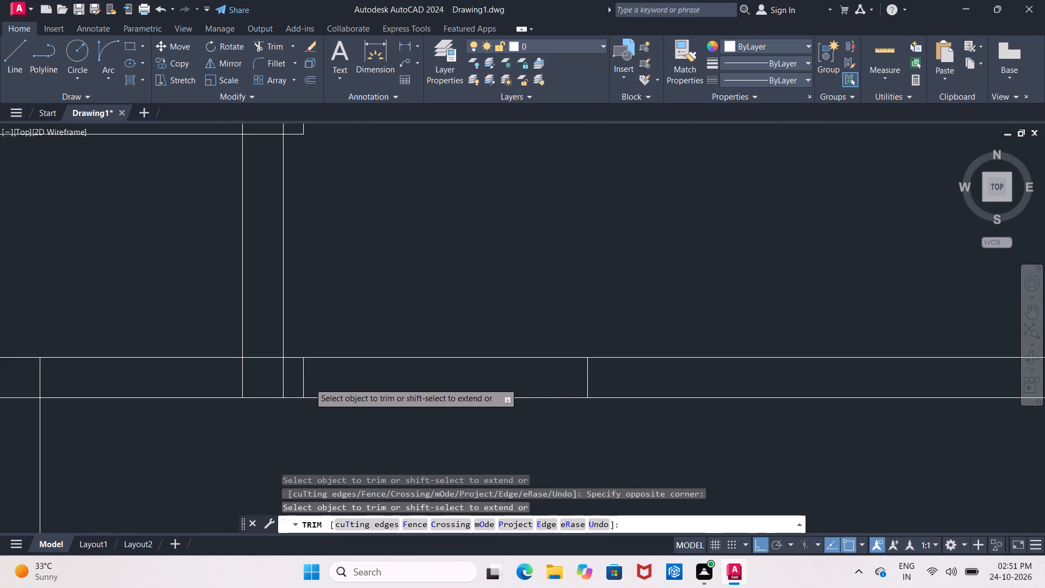
Erase the two leftover vertical pieces inside the lower horizontal wall.
click(309, 383)
click(296, 383)
click(591, 378)
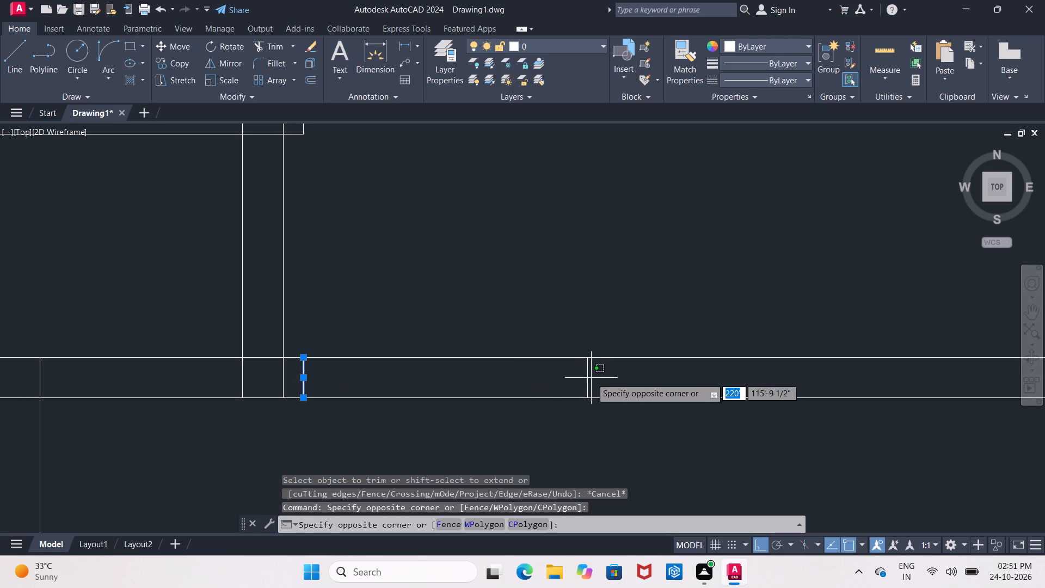
double_click(588, 381)
drag(586, 378, 591, 378)
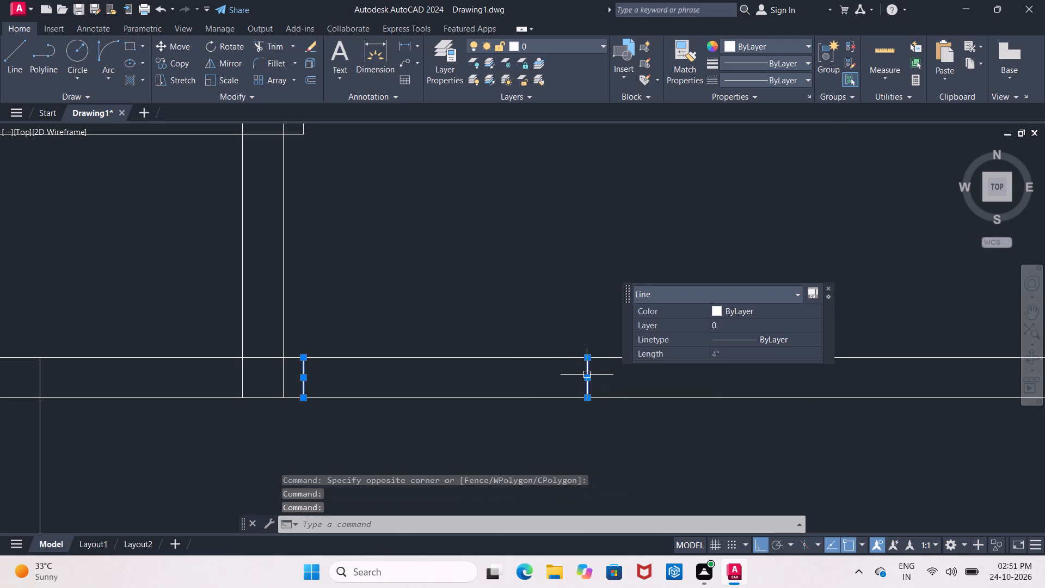
key(Delete)
Erase the leftover piece of the 2'6" horizontal line inside the east wall.
scroll(593, 348, down, 3)
middle_drag(627, 272, 554, 298)
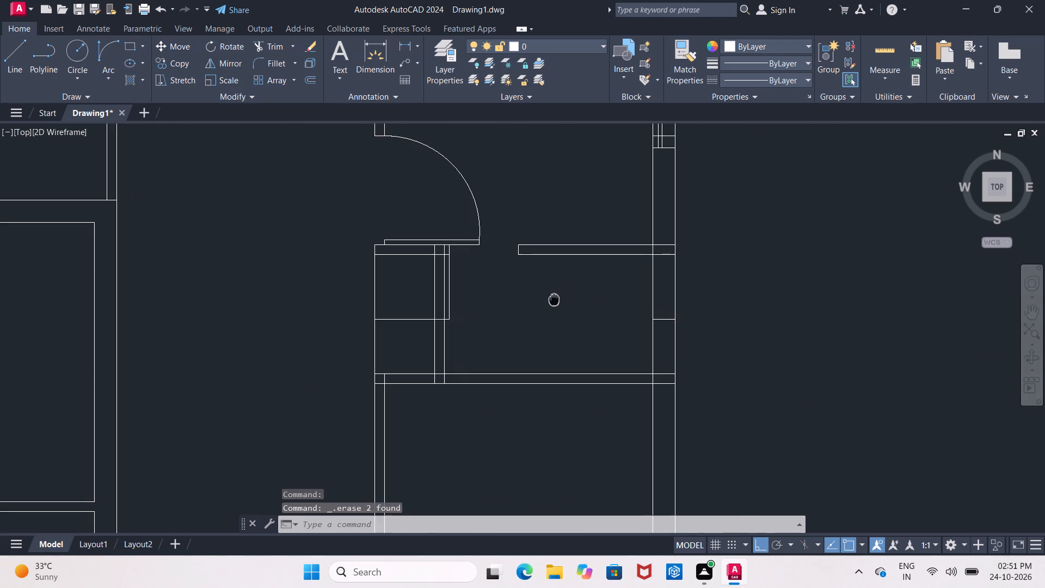
scroll(740, 310, up, 2)
click(545, 334)
key(Delete)
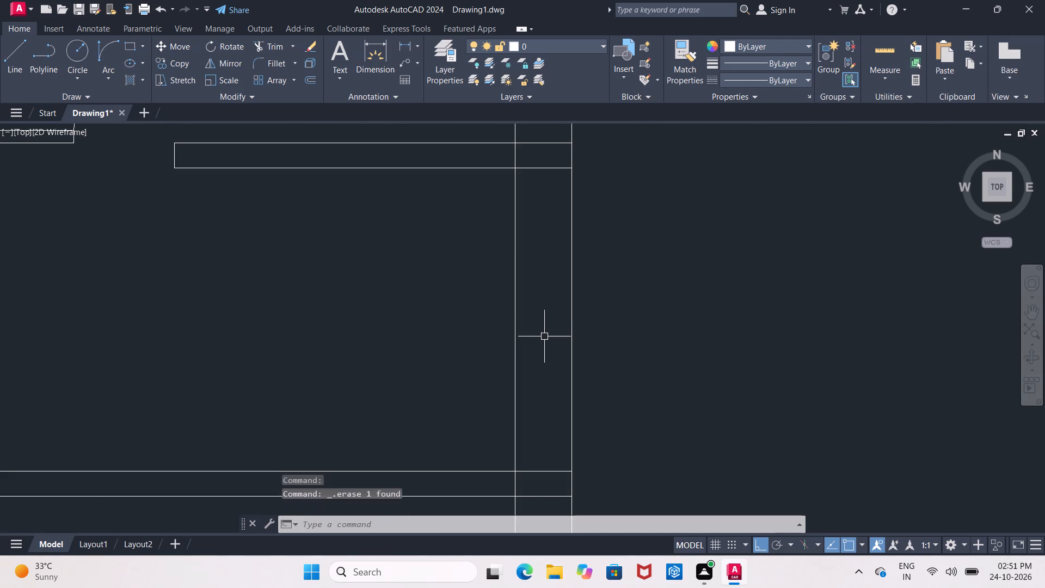
Trim the 2" offset line within the upper wall's thickness and the wall's south line between the partition's two faces.
scroll(524, 362, down, 2)
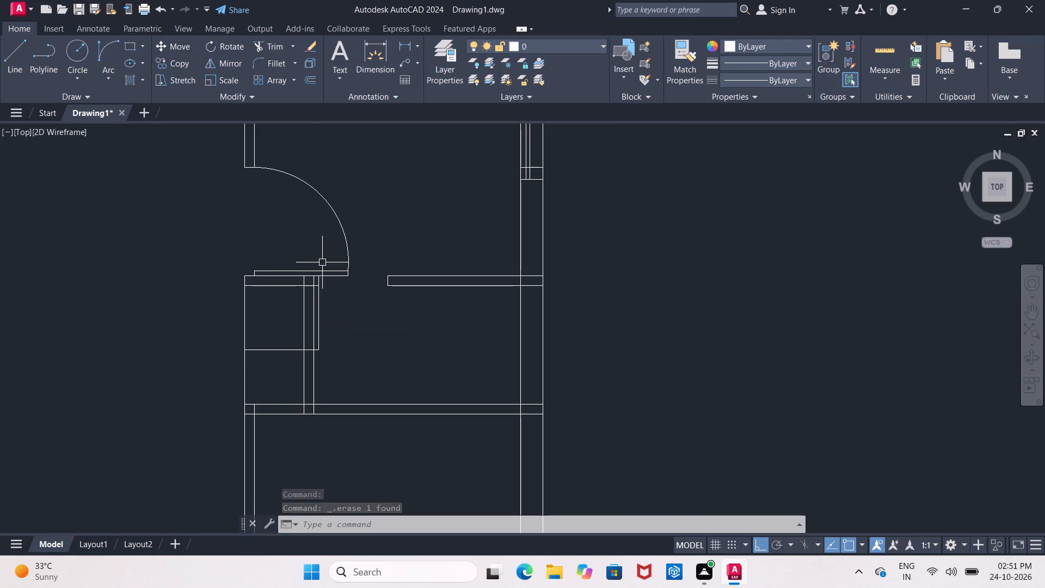
scroll(311, 285, up, 4)
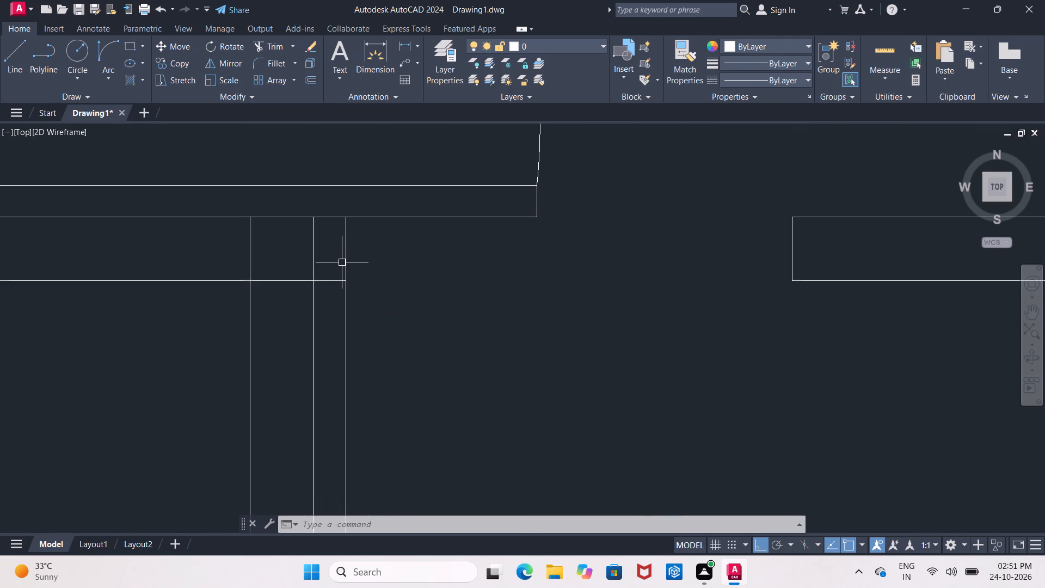
key(Escape)
text(tr)
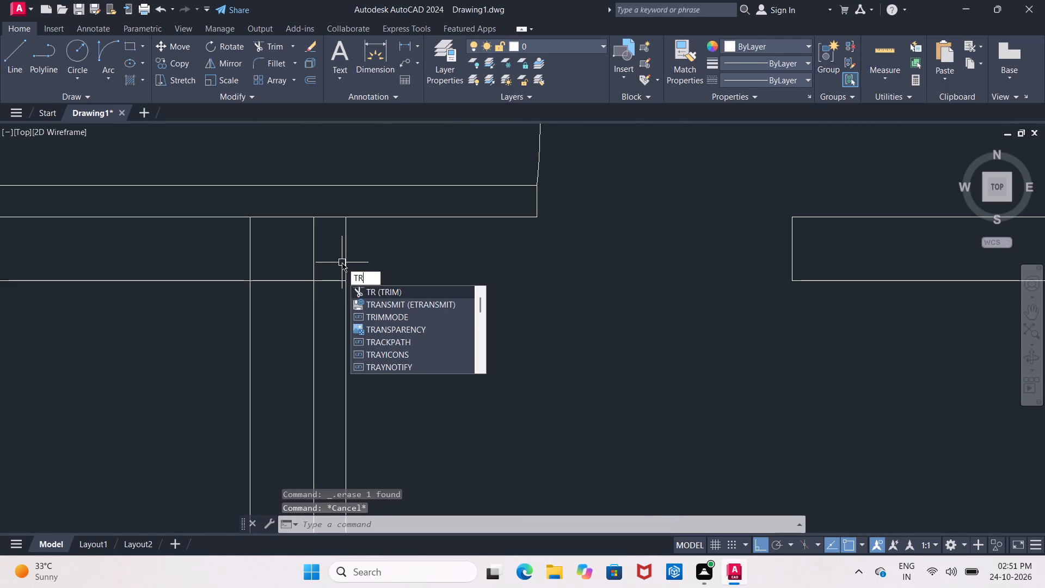
key(space)
key(space)
click(345, 265)
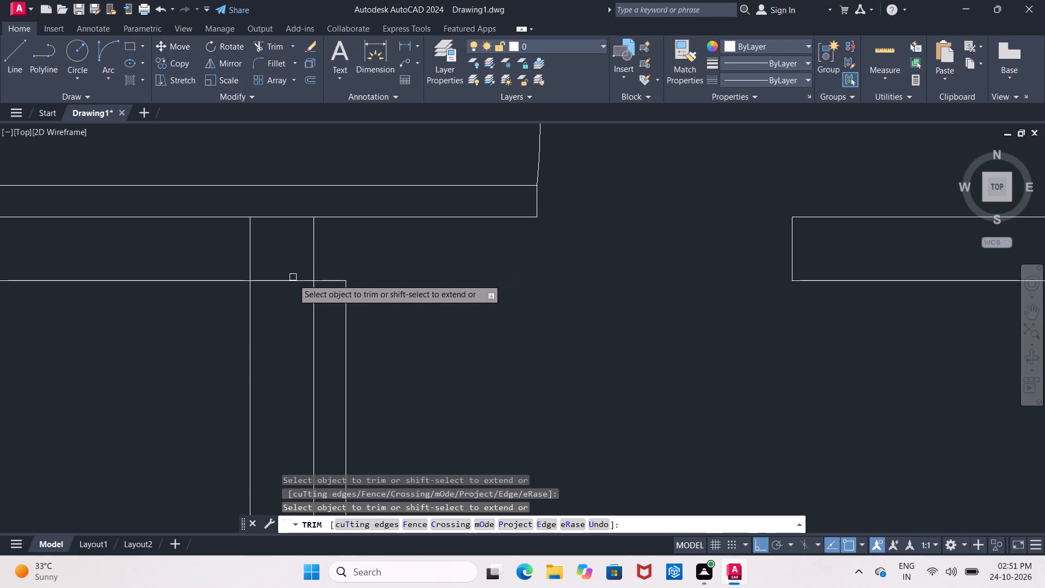
click(293, 279)
scroll(229, 280, down, 2)
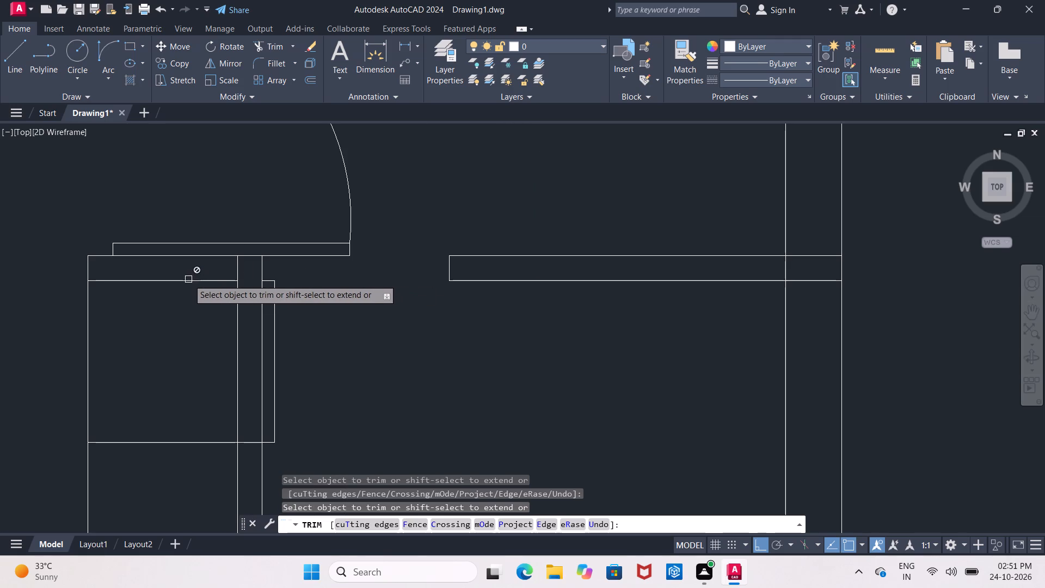
scroll(207, 287, down, 2)
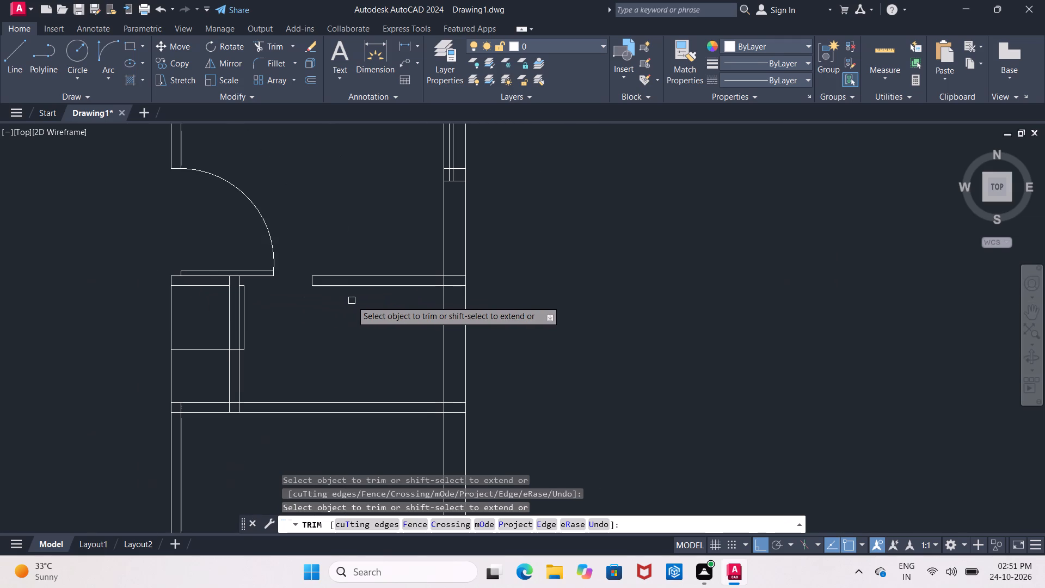
key(Escape)
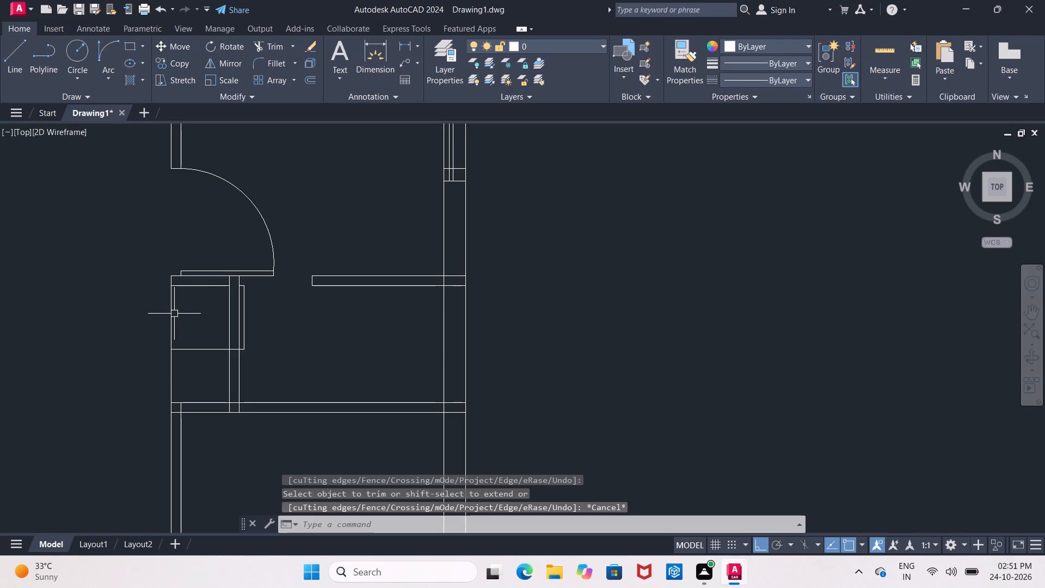
key(Escape)
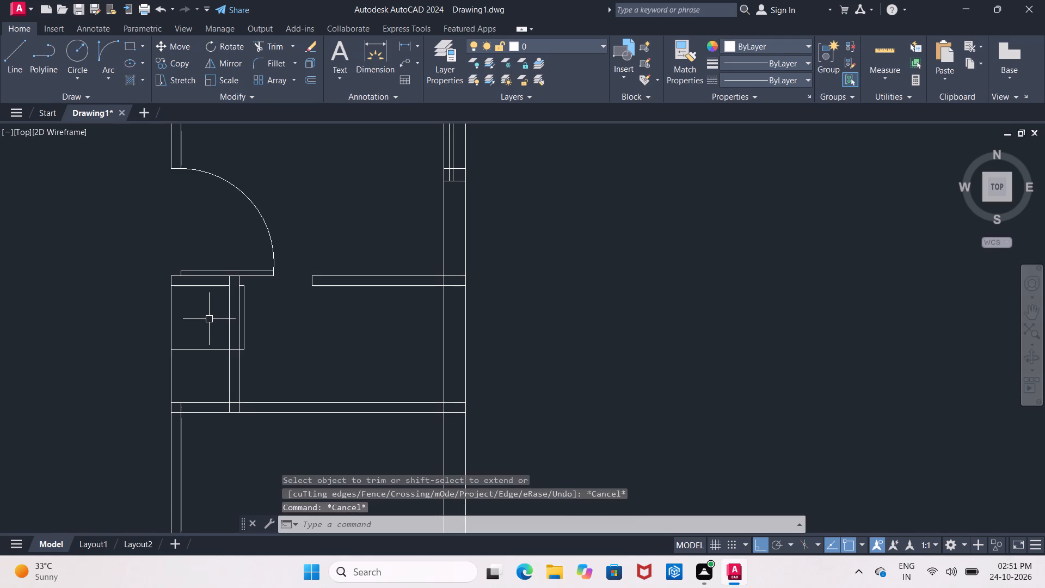
Trim the horizontal line at the door leaf's south end from the west wall to the partition and between the partition's faces.
text(tr)
key(space)
key(space)
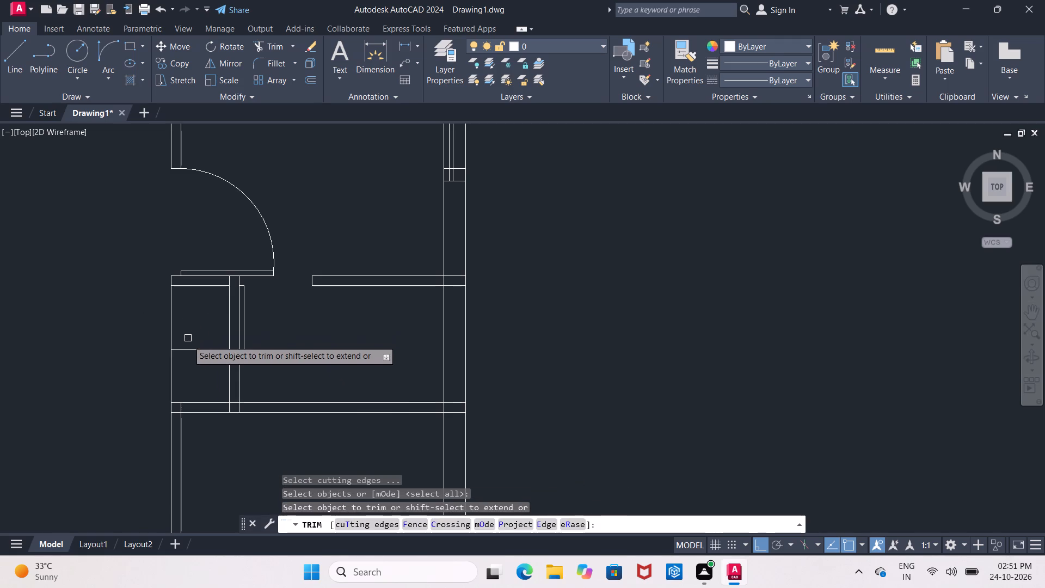
click(193, 348)
scroll(245, 353, up, 2)
click(214, 342)
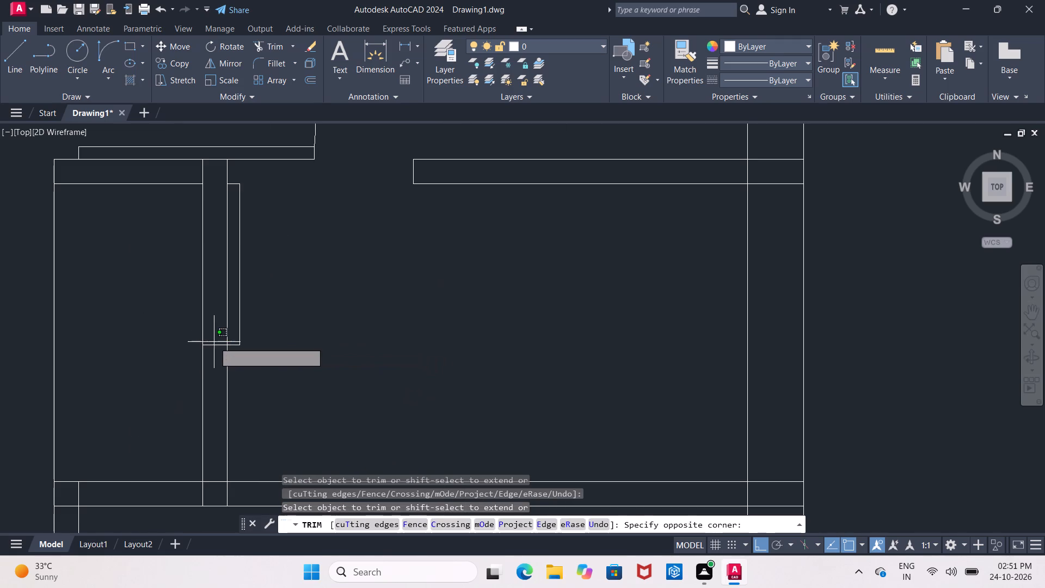
click(215, 347)
Trim the west wall's inner line within the lower horizontal wall, and that wall's south line across the west wall's thickness.
middle_drag(149, 389, 188, 274)
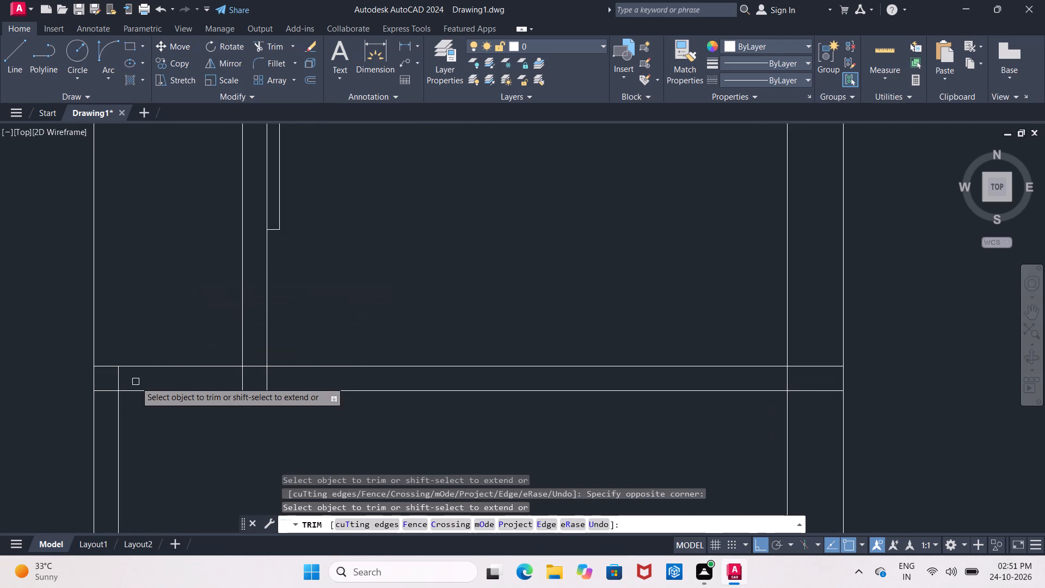
click(121, 380)
click(114, 392)
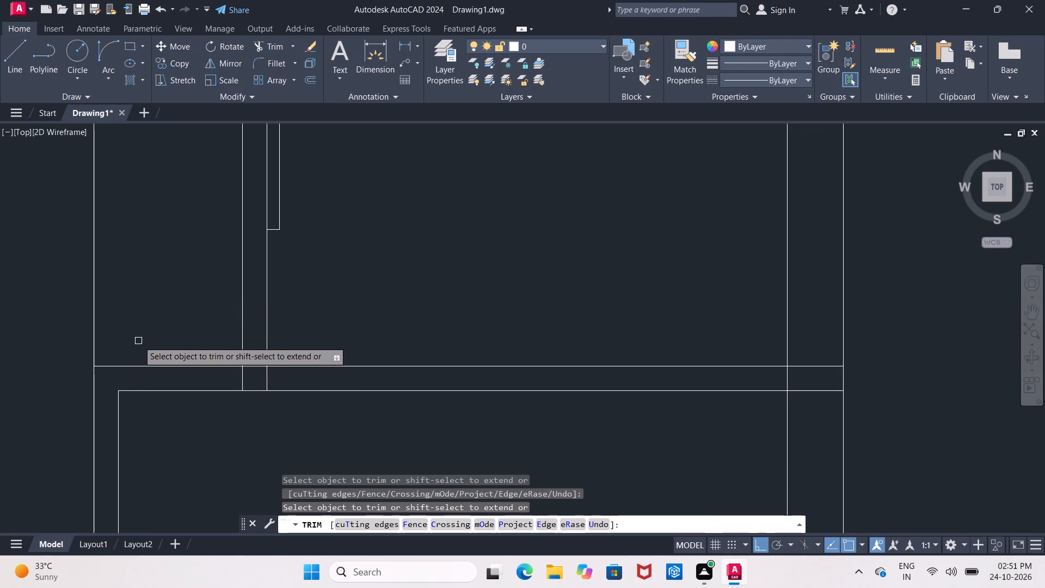
scroll(138, 341, down, 1)
middle_drag(138, 341, 158, 280)
key(Escape)
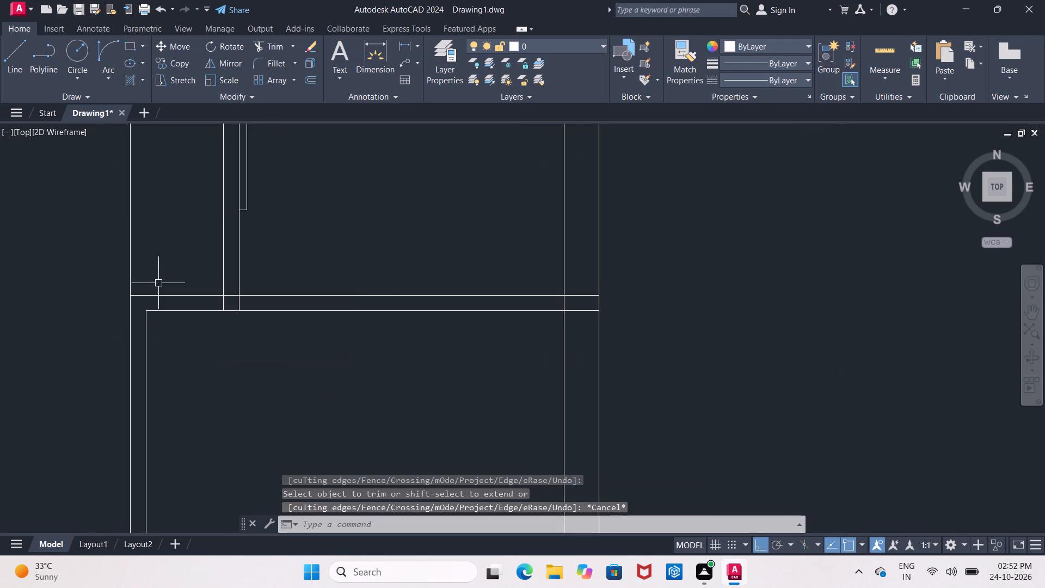
Extend the lower horizontal wall's south line west to the west wall's outer face.
key(e)
key(x)
key(space)
key(space)
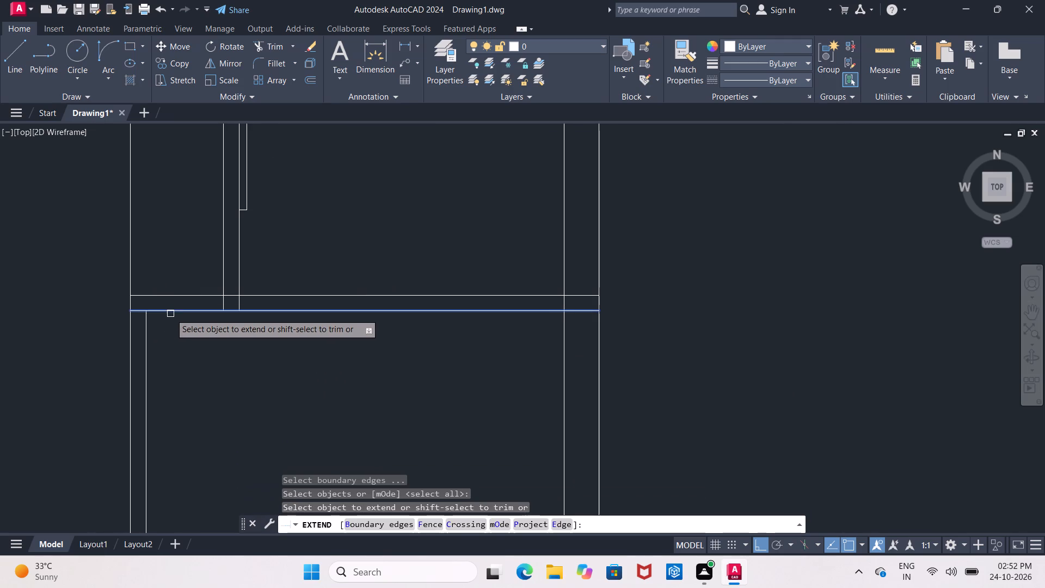
click(170, 314)
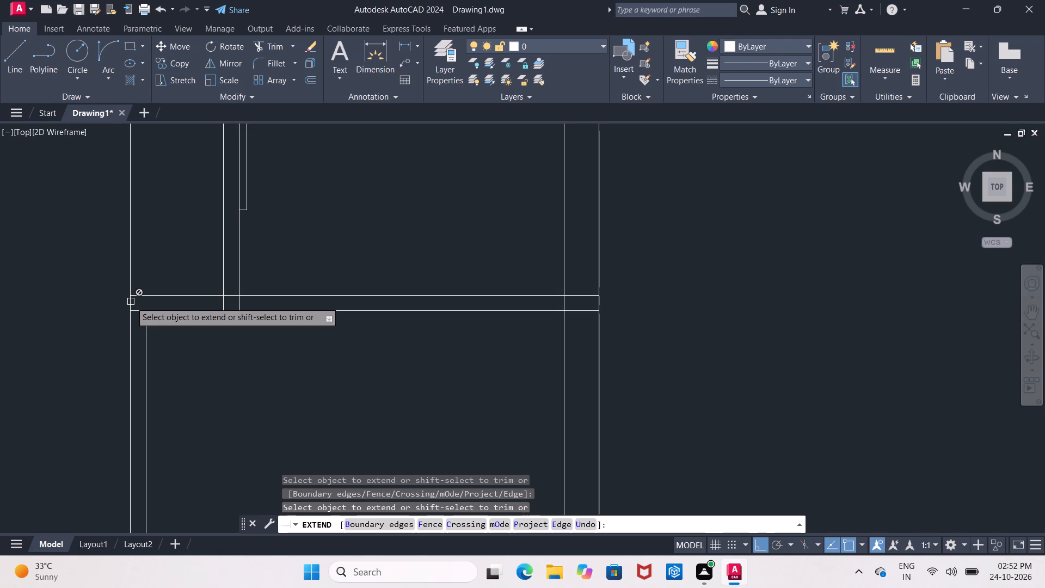
key(Escape)
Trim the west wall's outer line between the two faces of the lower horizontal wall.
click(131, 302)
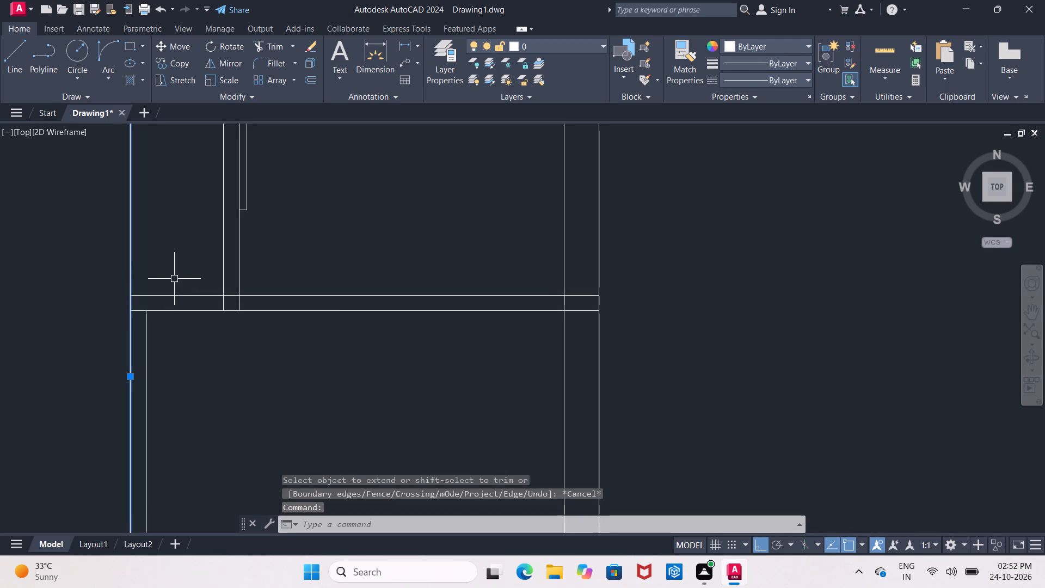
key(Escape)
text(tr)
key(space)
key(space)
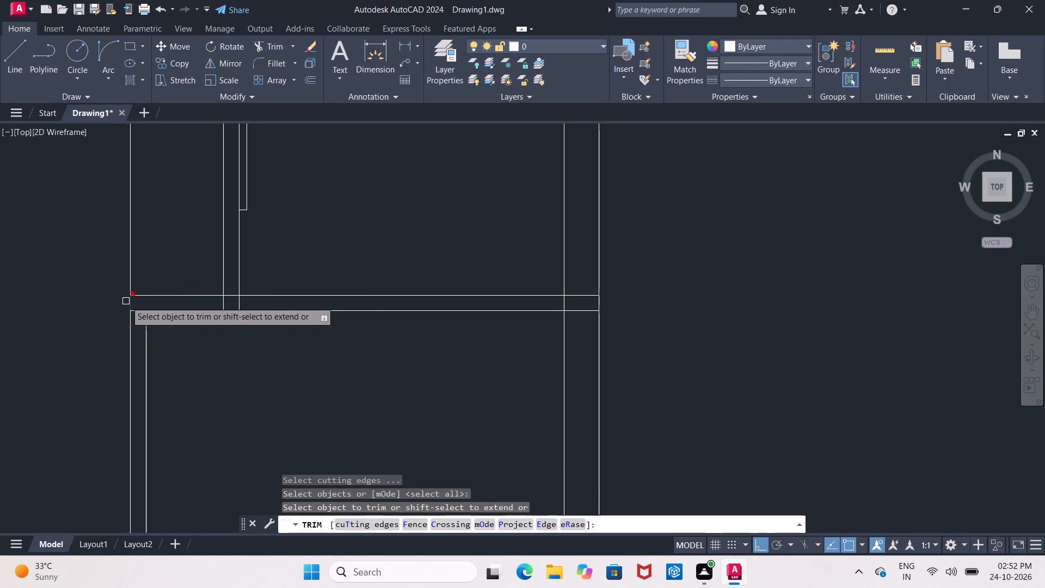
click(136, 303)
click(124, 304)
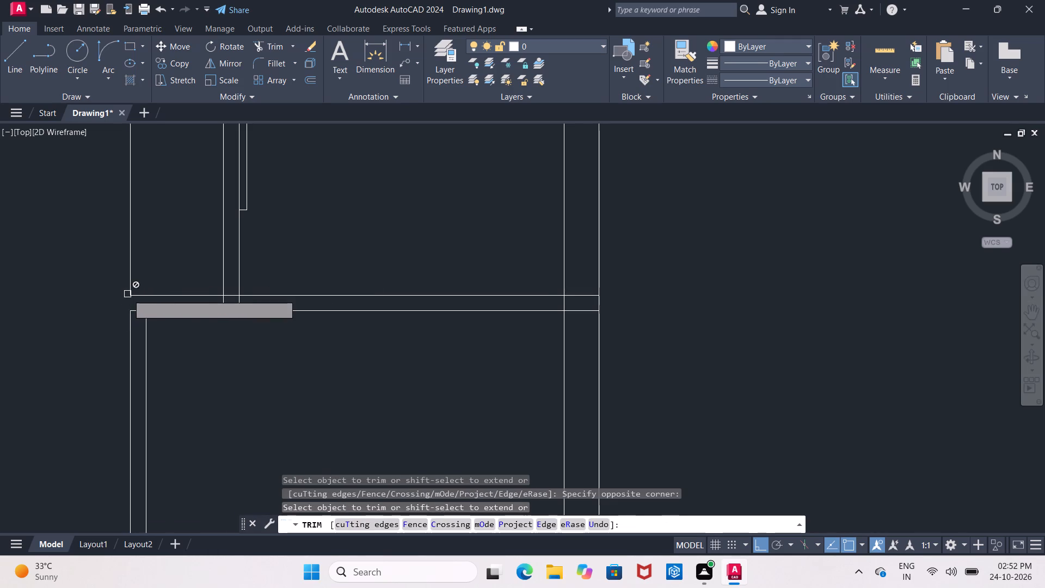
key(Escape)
Draw a 4" vertical line closing the west end of the lower horizontal wall.
scroll(112, 267, down, 2)
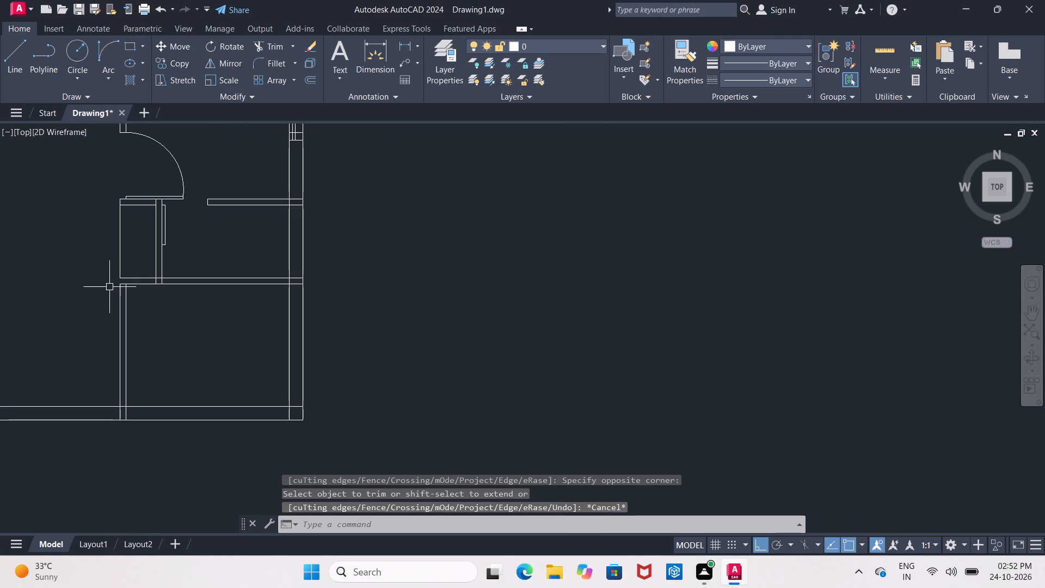
middle_drag(82, 254, 82, 272)
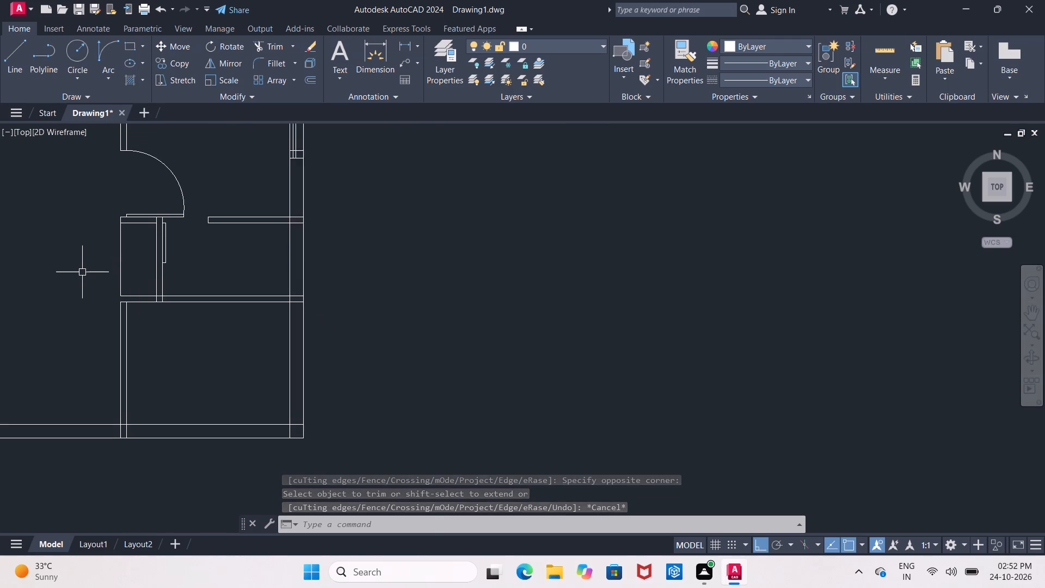
scroll(82, 272, up, 1)
click(17, 47)
scroll(126, 299, up, 3)
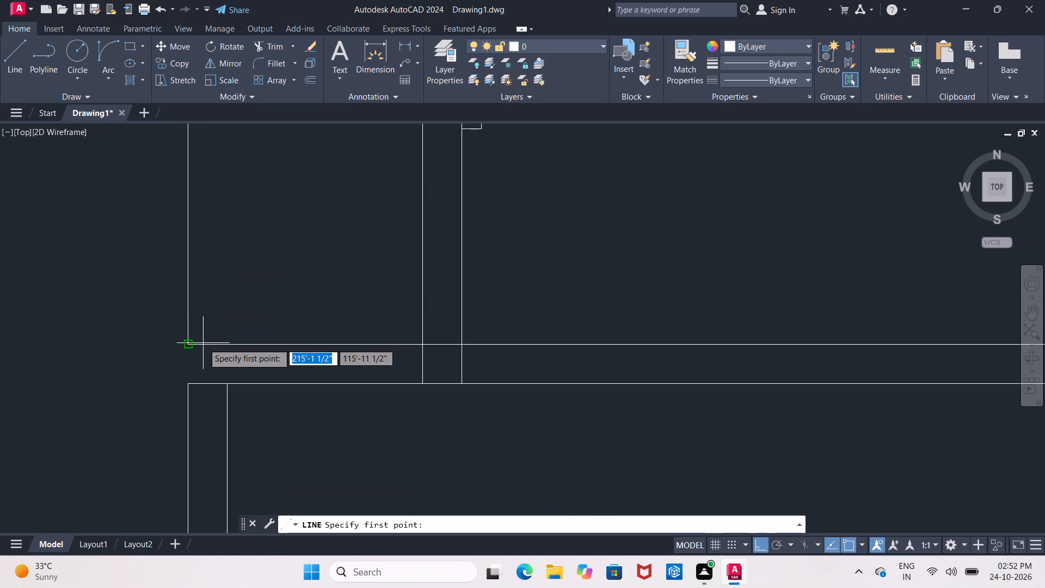
click(187, 342)
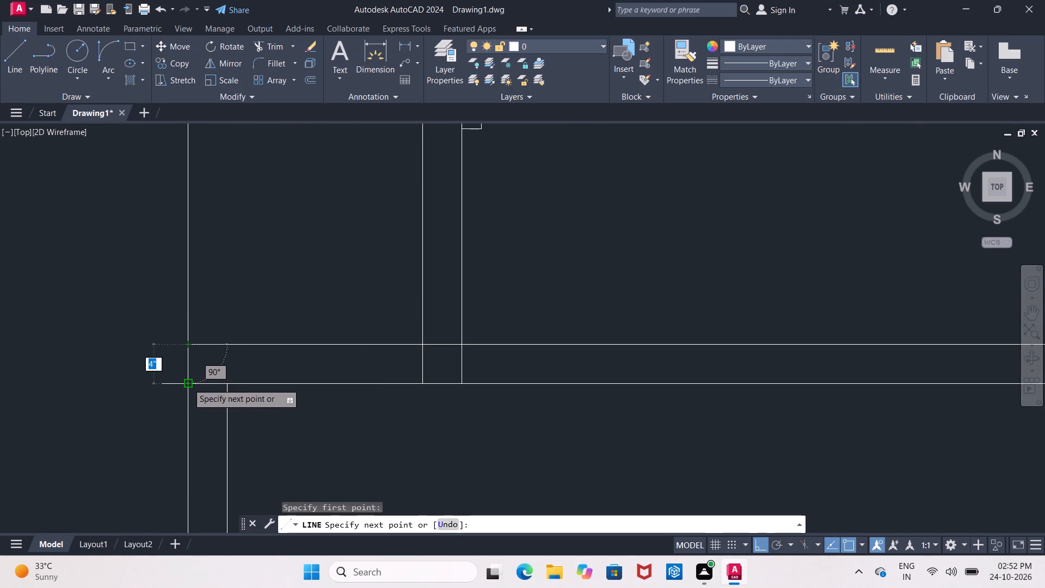
click(188, 384)
key(Escape)
Offset the lower horizontal wall's south line 3'6" to the south.
scroll(249, 406, down, 2)
middle_drag(249, 406, 223, 235)
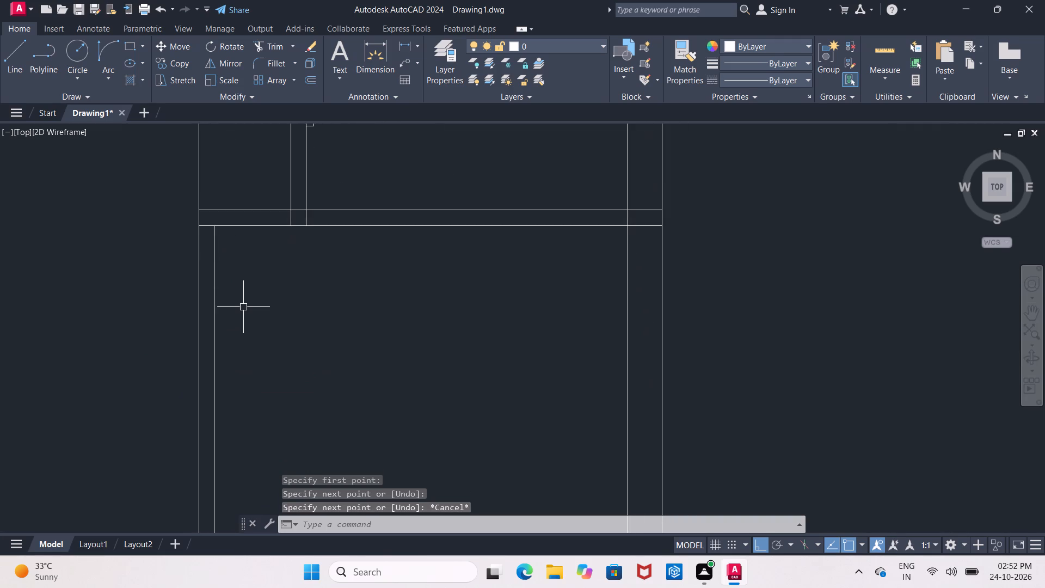
key(o)
key(Return)
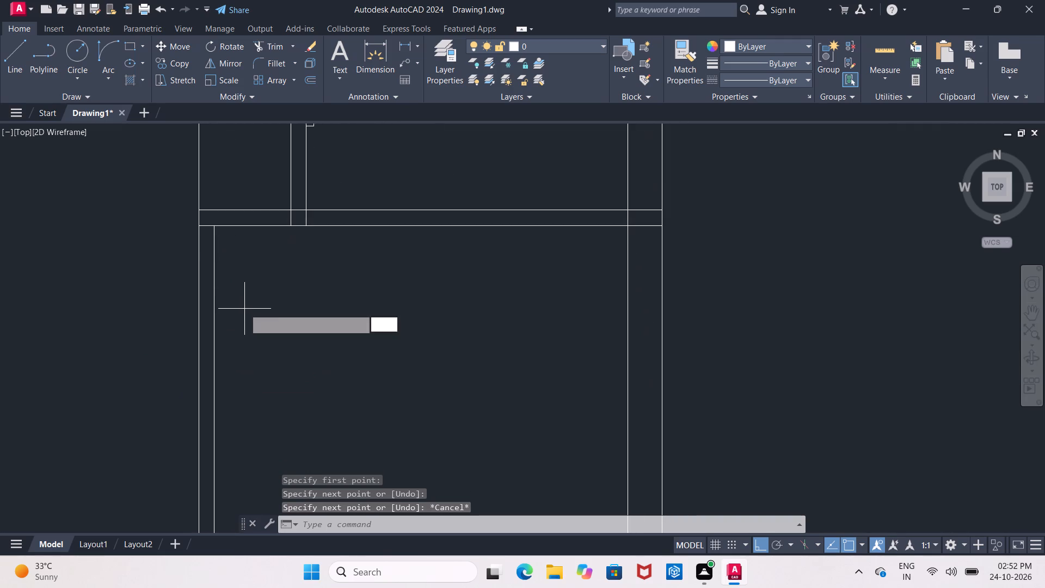
text(3'6")
key(Return)
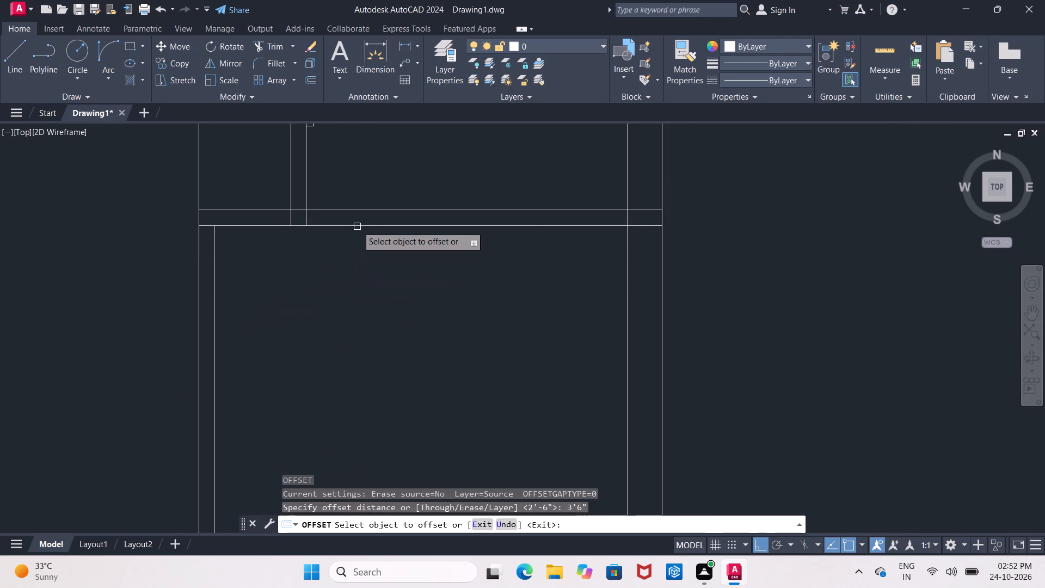
drag(359, 225, 358, 231)
click(368, 372)
key(Escape)
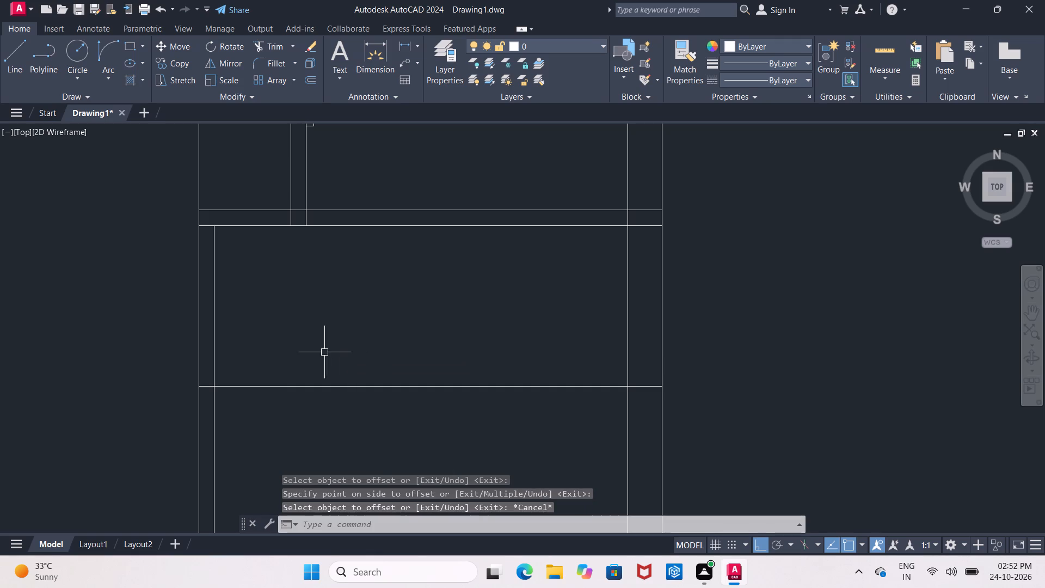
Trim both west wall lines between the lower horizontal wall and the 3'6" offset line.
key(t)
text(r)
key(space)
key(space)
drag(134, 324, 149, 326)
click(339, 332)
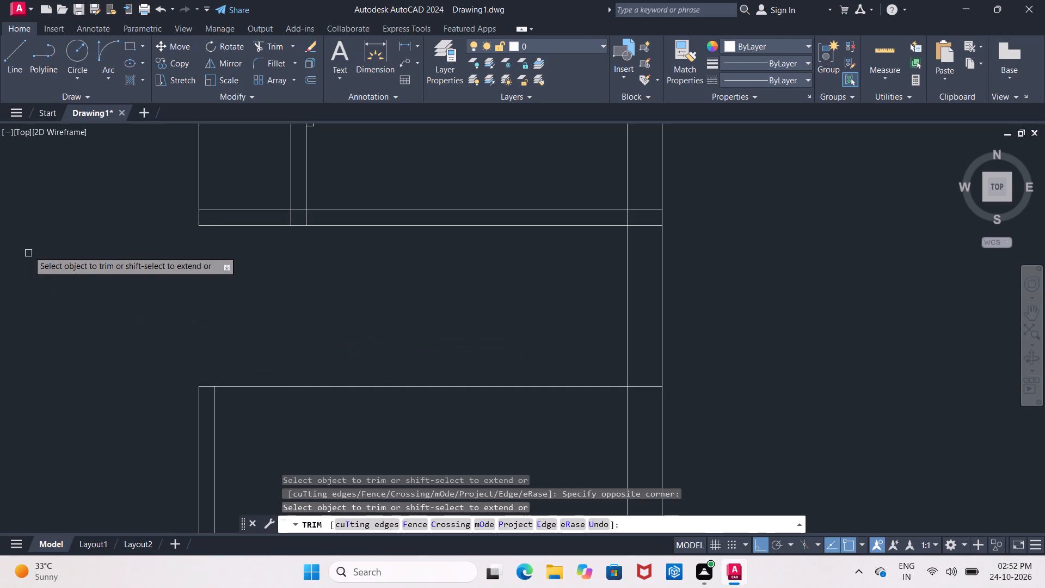
Draw both faces of the west wall from the 3'6" offset line up to the middle of the horizontal wall's thickness.
click(14, 73)
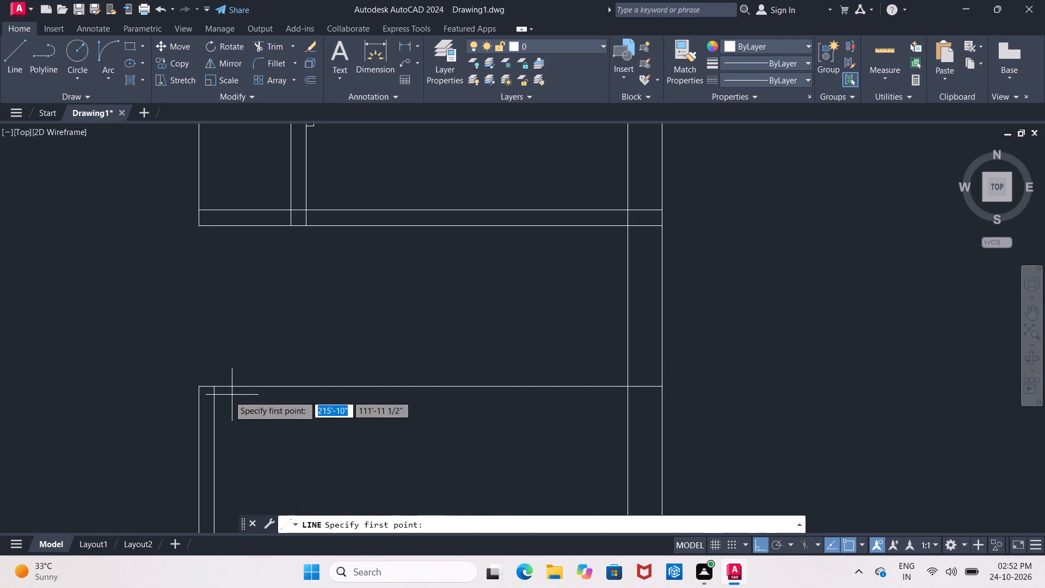
click(200, 388)
click(199, 222)
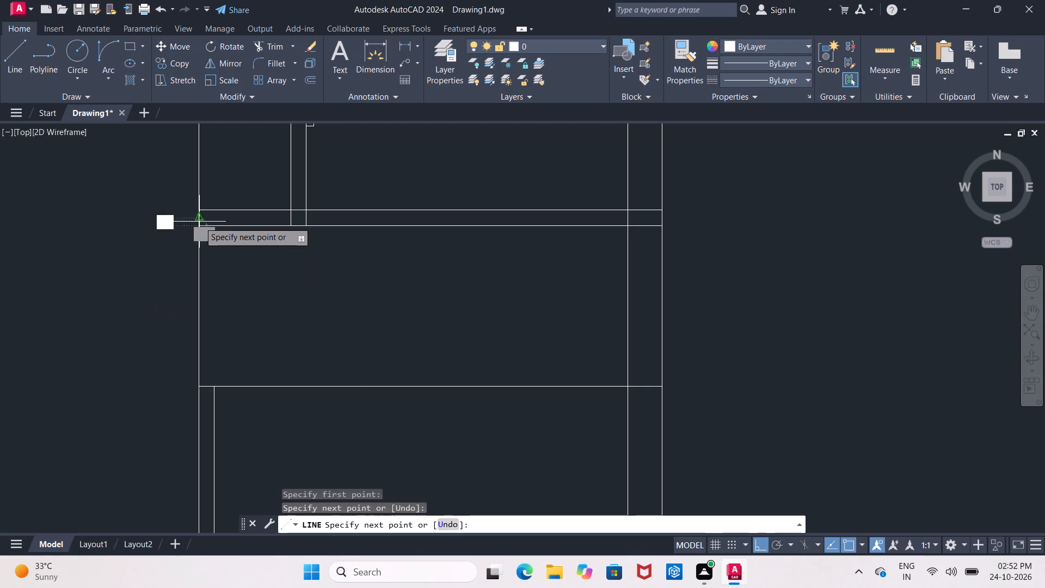
key(Escape)
click(25, 68)
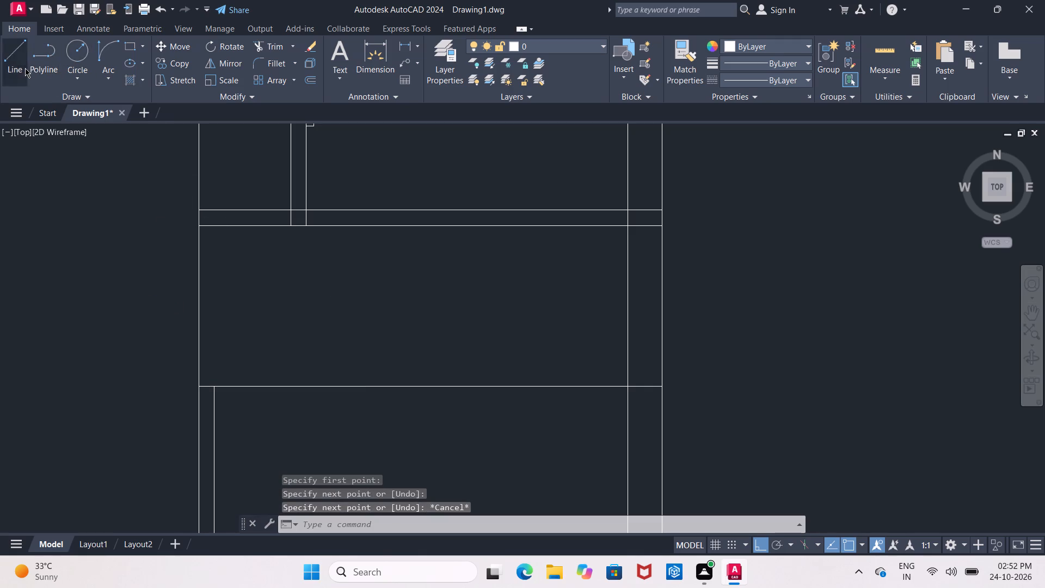
click(213, 386)
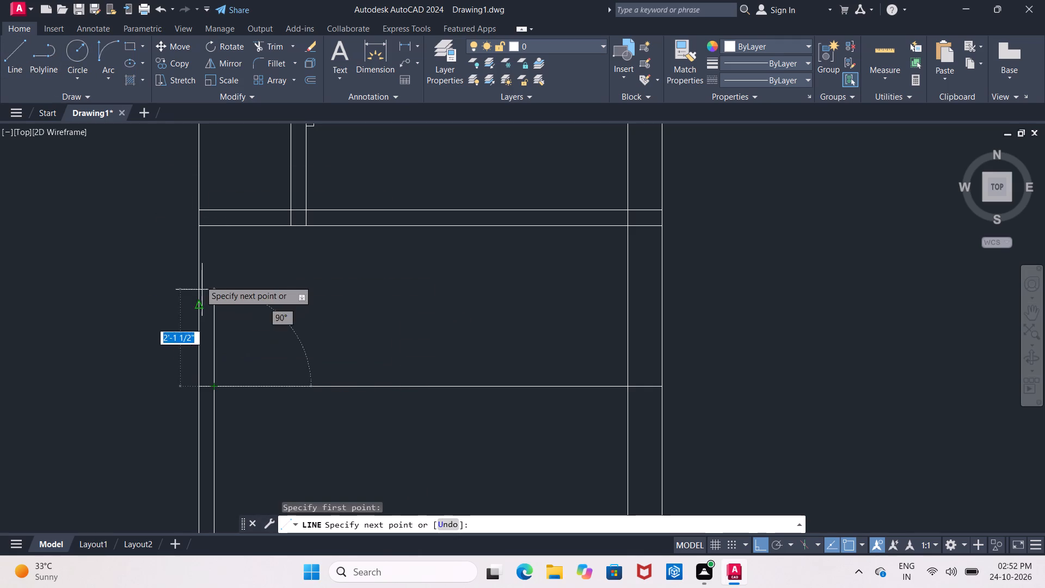
click(217, 217)
key(Escape)
Trim the inner face's overshoot inside the horizontal wall and the 3'6" offset line between the west and east walls.
text(tr)
key(space)
key(space)
click(214, 223)
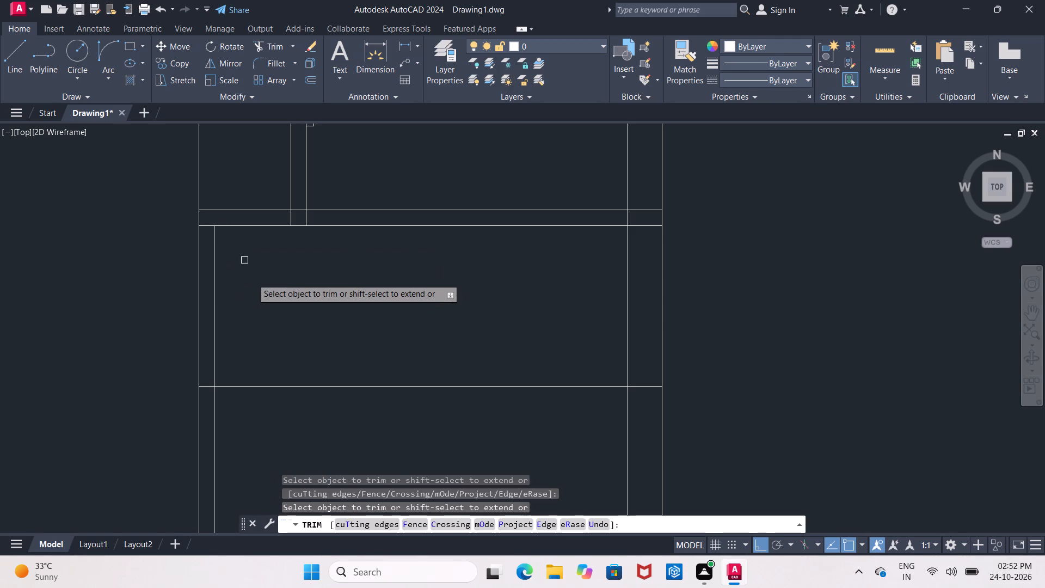
click(254, 283)
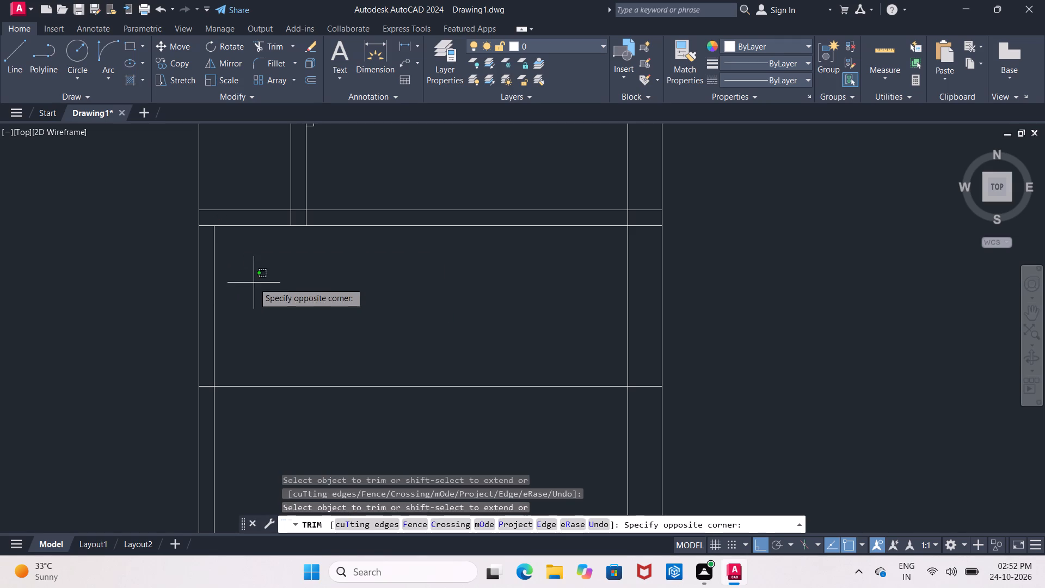
click(275, 406)
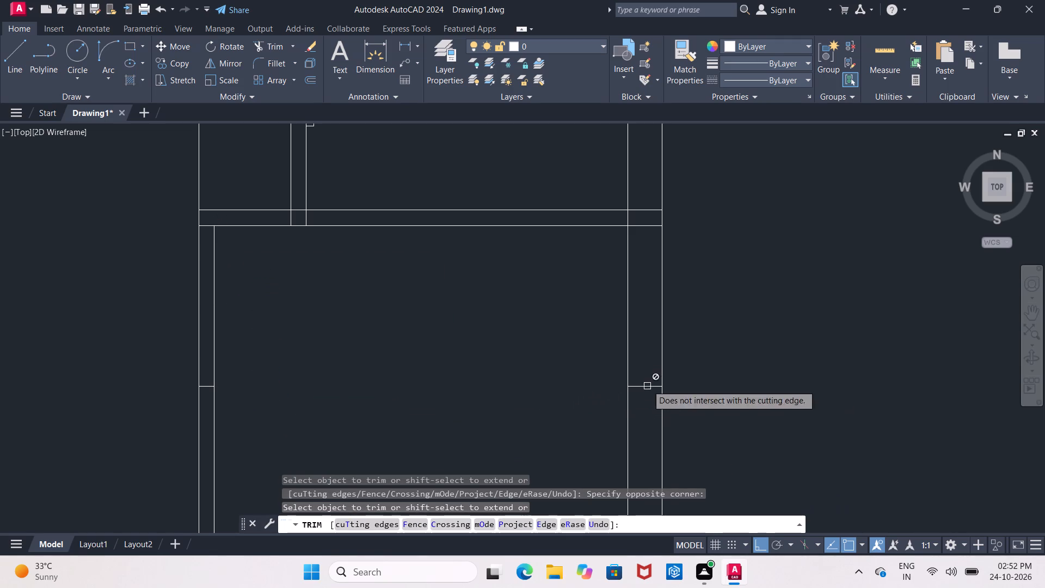
Erase the leftover piece of the 3'6" offset line inside the east wall.
key(Escape)
click(644, 388)
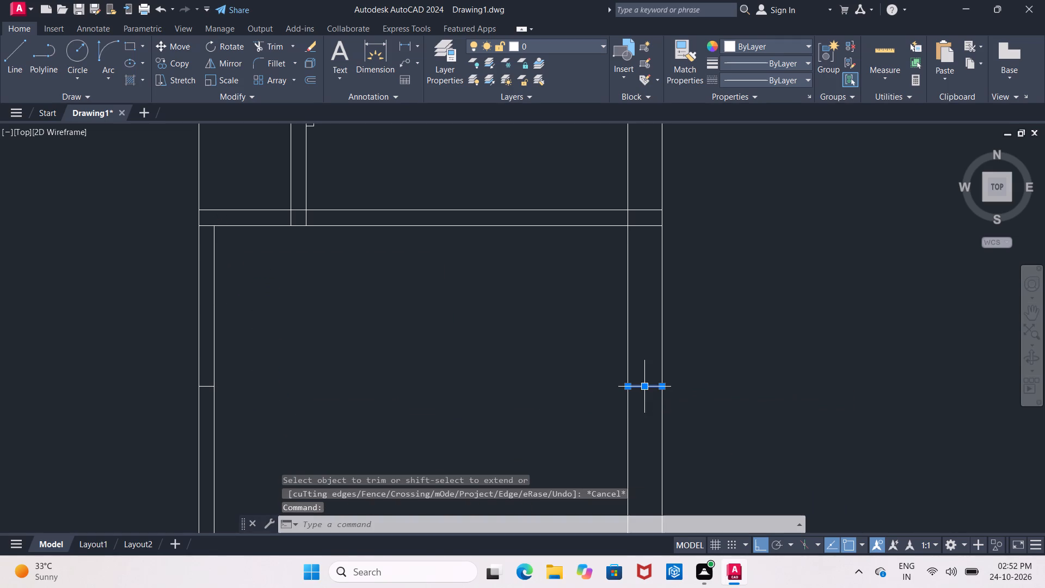
key(Delete)
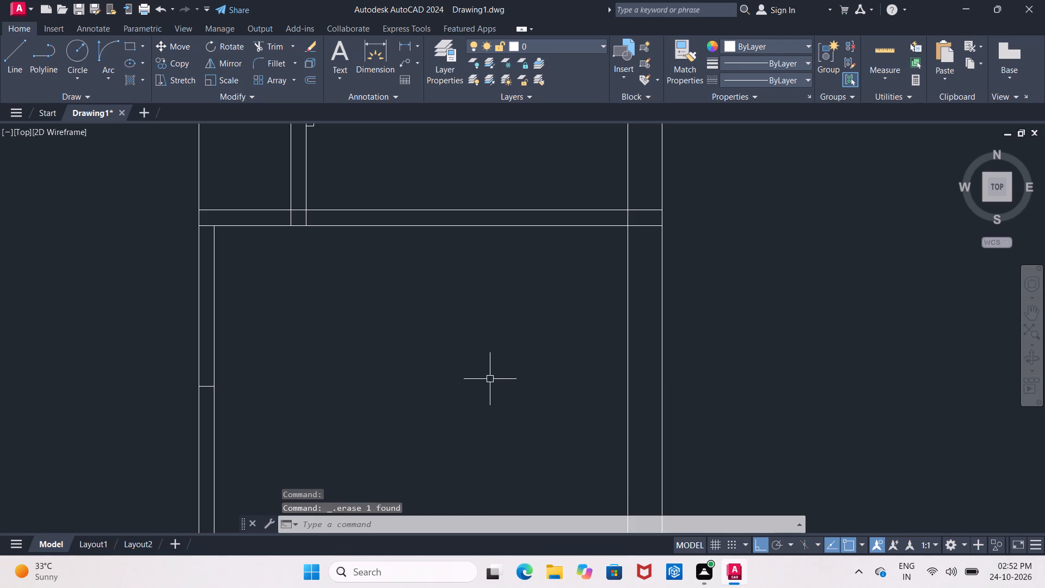
Erase the extra short horizontal line across the east wall window, just north of its south jamb.
scroll(513, 372, down, 1)
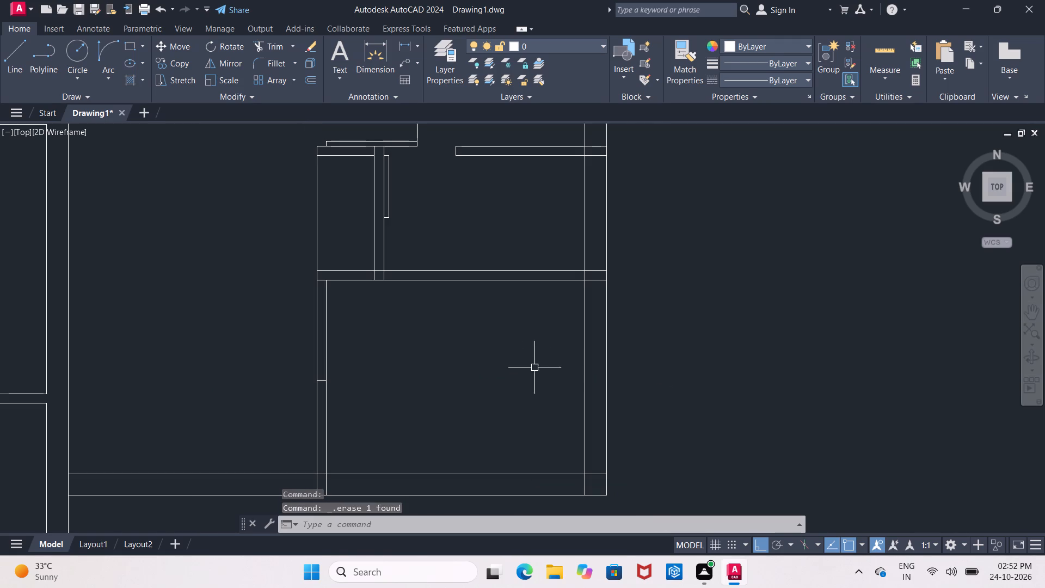
middle_drag(606, 351, 490, 467)
middle_drag(465, 237, 449, 354)
scroll(466, 321, up, 2)
click(469, 215)
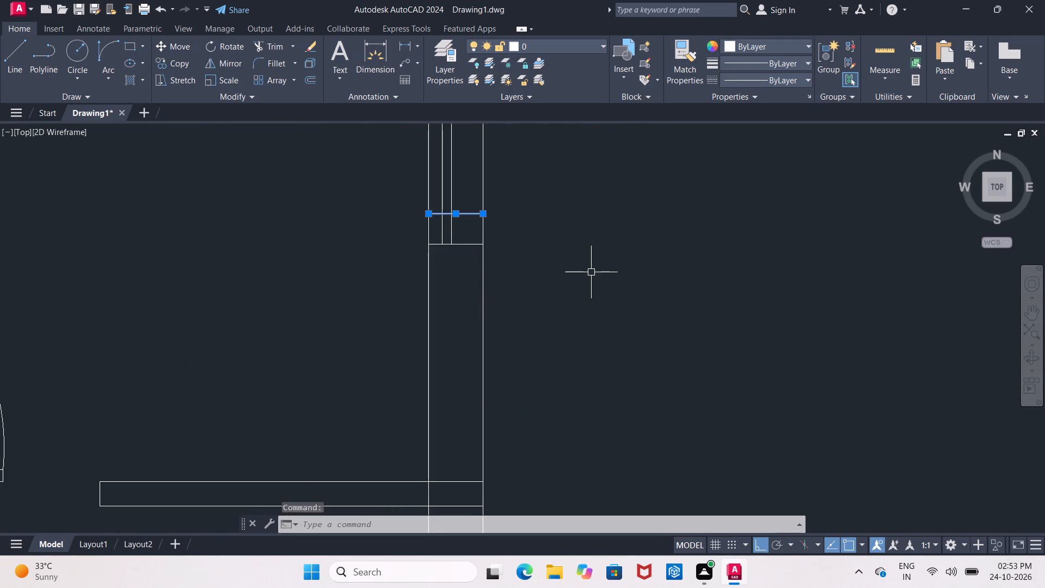
key(Delete)
Trim the east wall's inner line within the northeast room's south wall, and both of that wall's lines across the east wall's thickness.
text(tr)
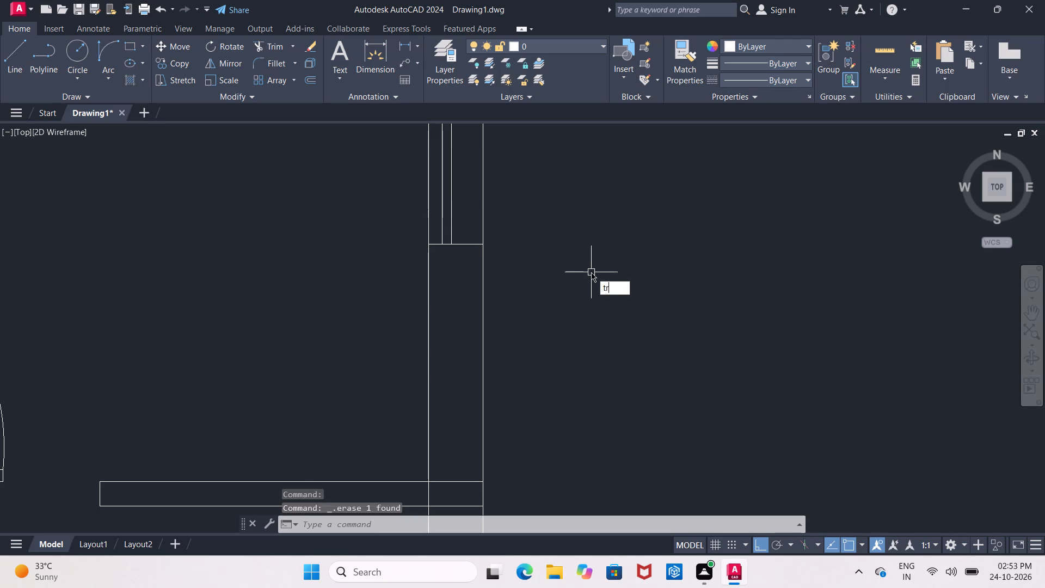
key(Return)
key(Return)
scroll(591, 272, down, 2)
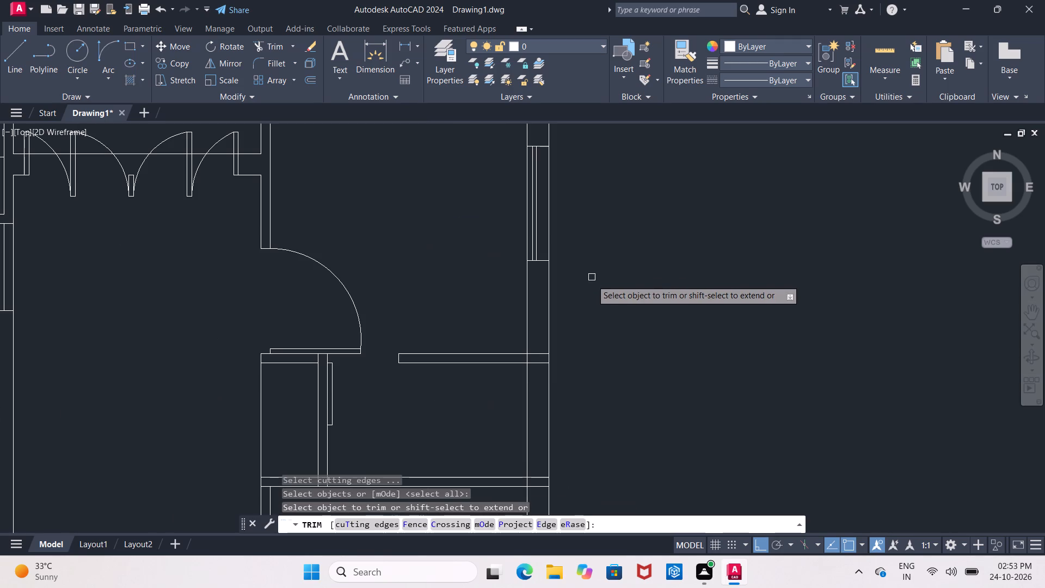
scroll(522, 387, up, 2)
click(530, 324)
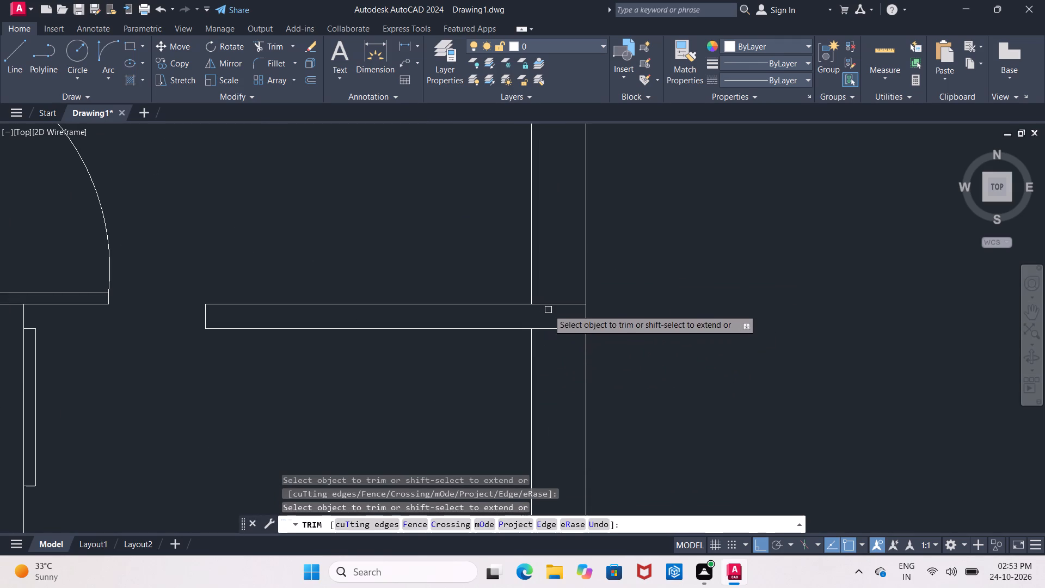
click(549, 305)
click(549, 329)
scroll(549, 329, down, 4)
middle_drag(550, 328, 546, 280)
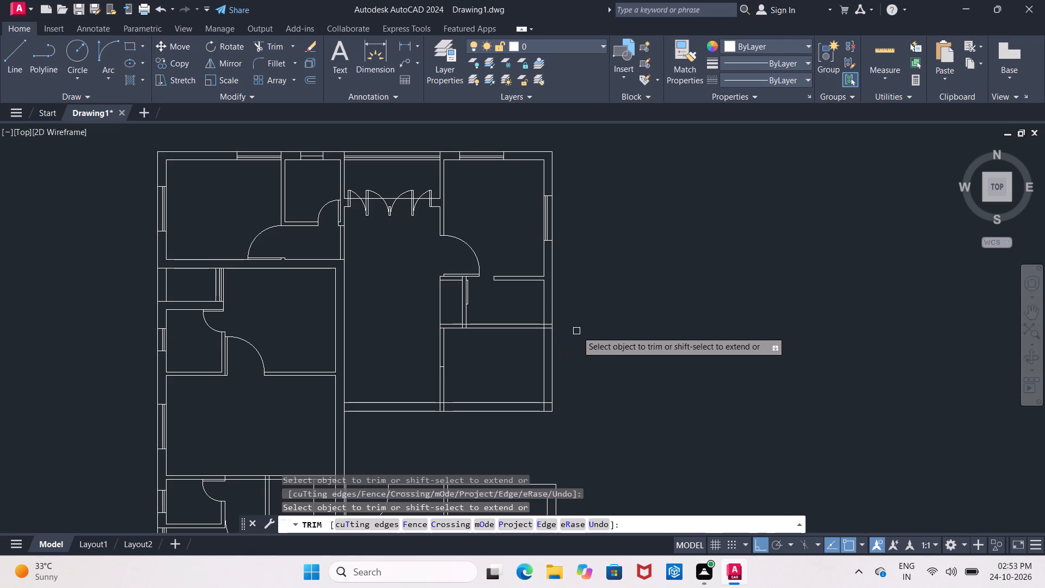
Trim the crossing inner wall lines at the southeast room's outer southeast corner.
scroll(563, 347, down, 1)
middle_drag(536, 364, 529, 332)
scroll(530, 335, down, 1)
scroll(534, 370, up, 2)
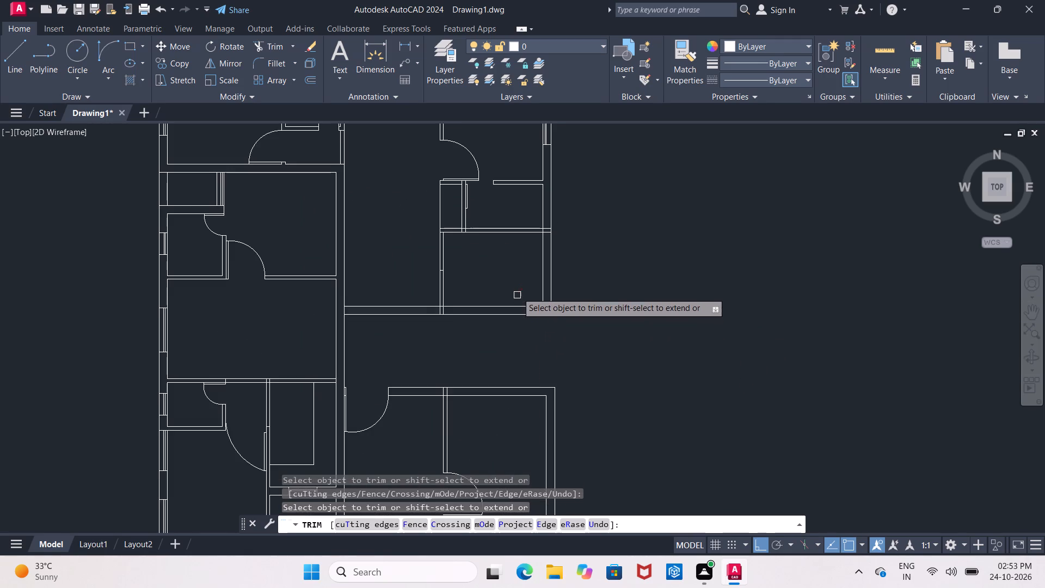
scroll(517, 291, up, 1)
middle_drag(518, 286, 492, 314)
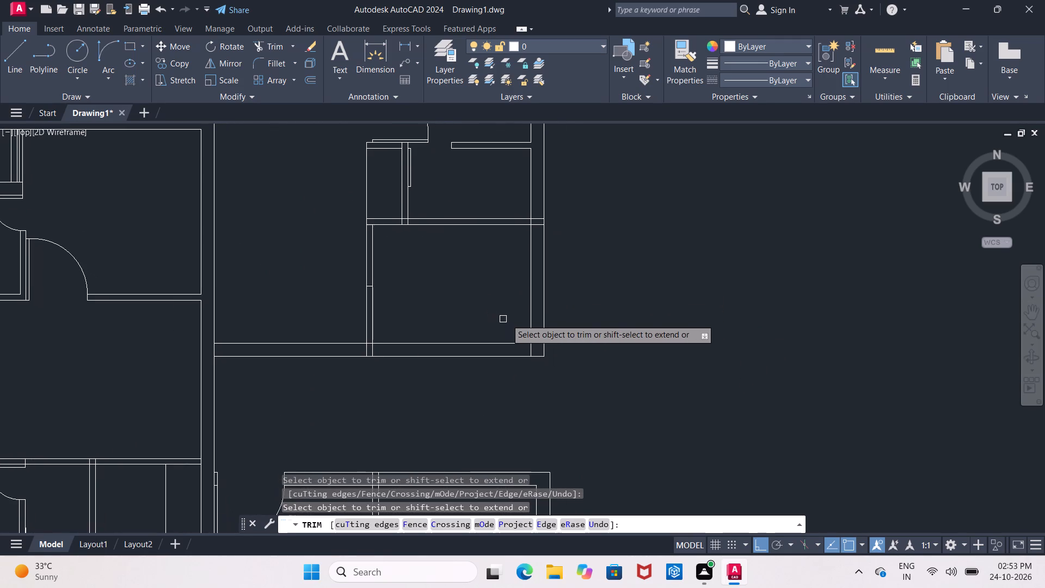
scroll(527, 322, up, 2)
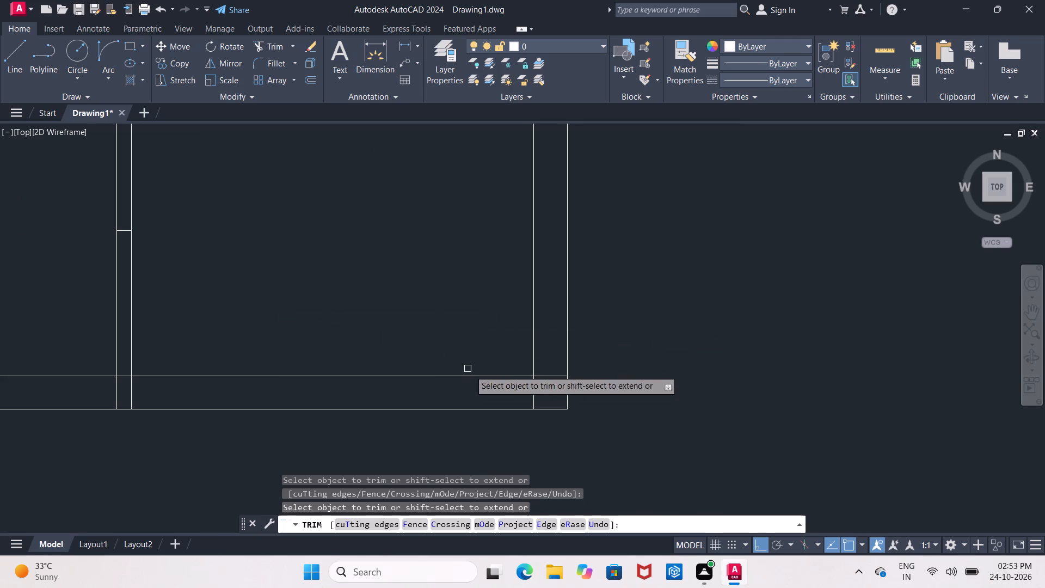
click(534, 390)
click(544, 375)
Trim the southeast room's north wall lines across the east wall's thickness, and the east wall's inner line between them.
scroll(542, 383, down, 2)
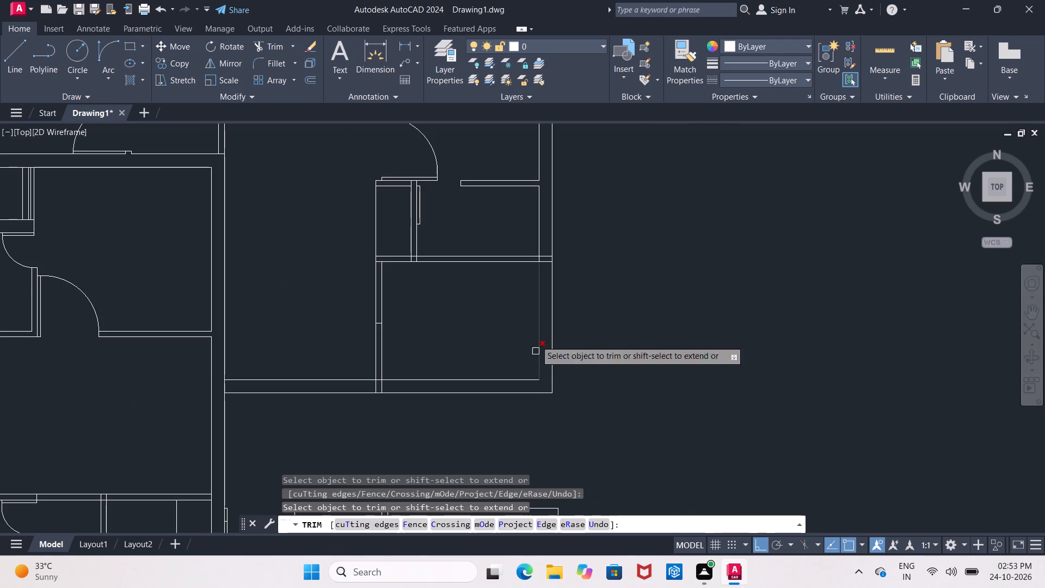
scroll(554, 252, up, 2)
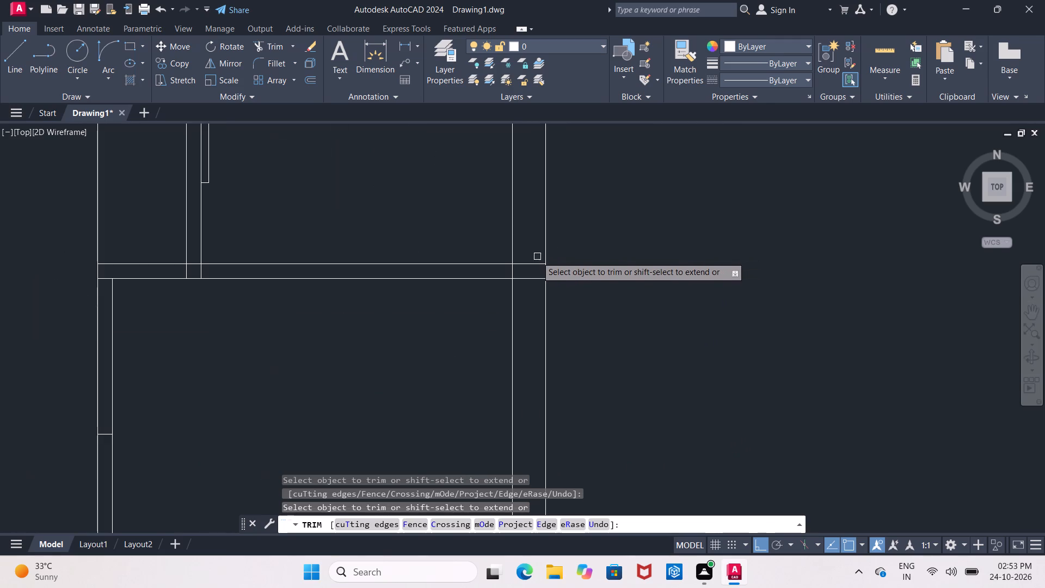
click(531, 265)
click(536, 278)
click(514, 272)
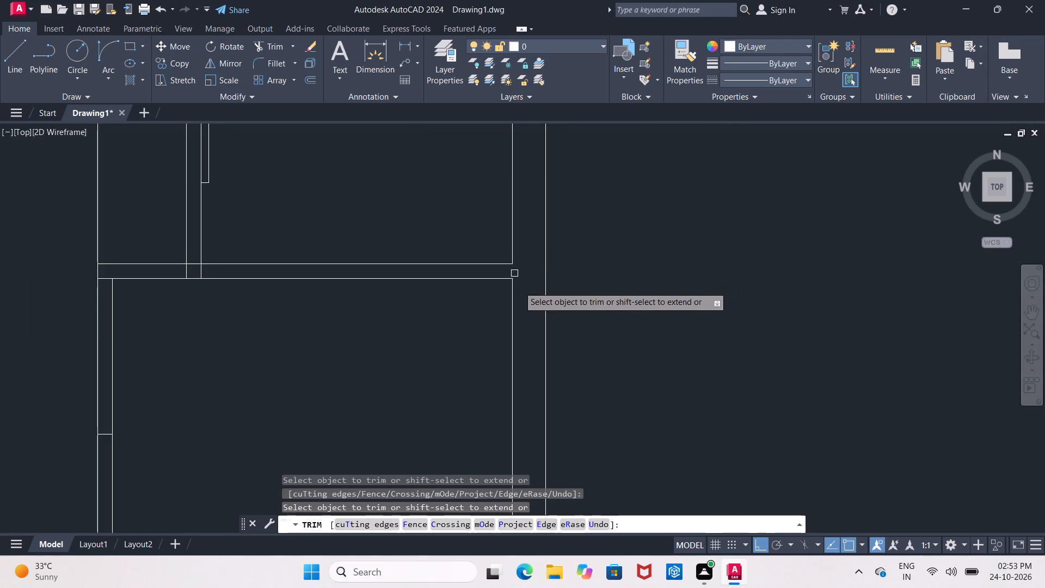
Trim the junction where the partition between the two small rooms meets their south wall, opening the wall between the partition's faces.
scroll(182, 356, down, 2)
middle_drag(187, 354, 285, 356)
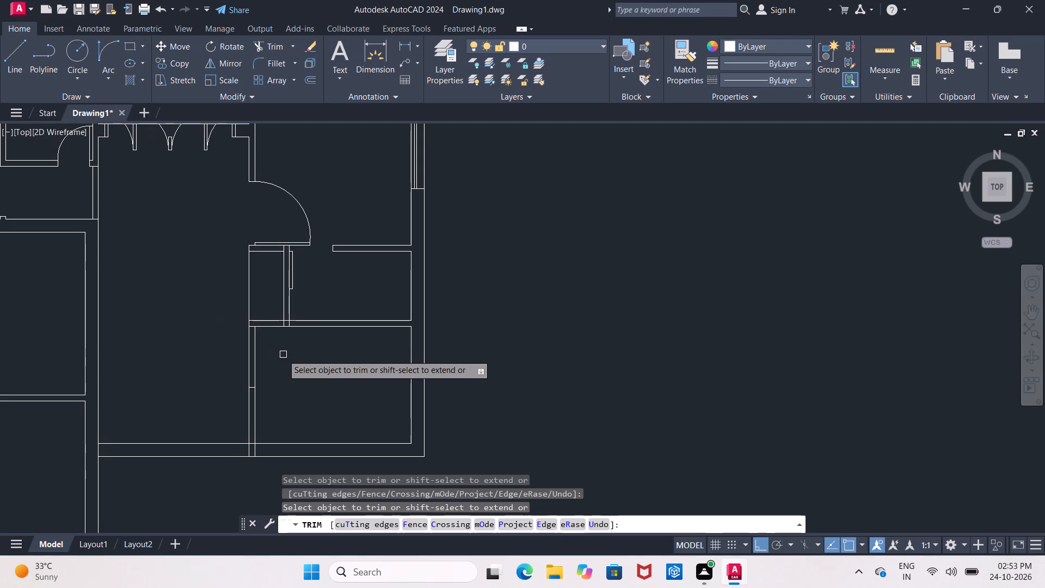
scroll(271, 340, up, 4)
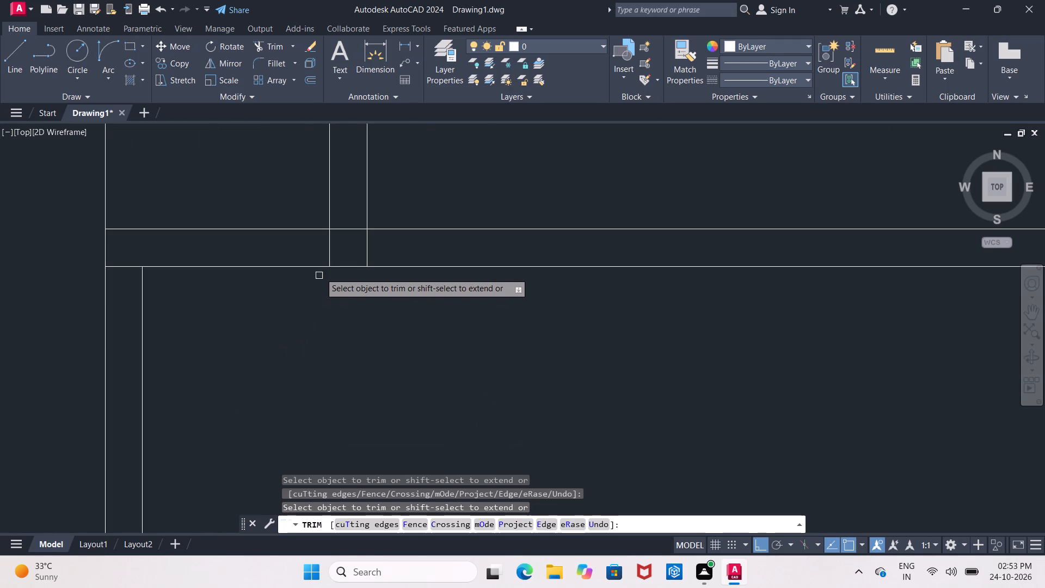
click(327, 254)
click(368, 254)
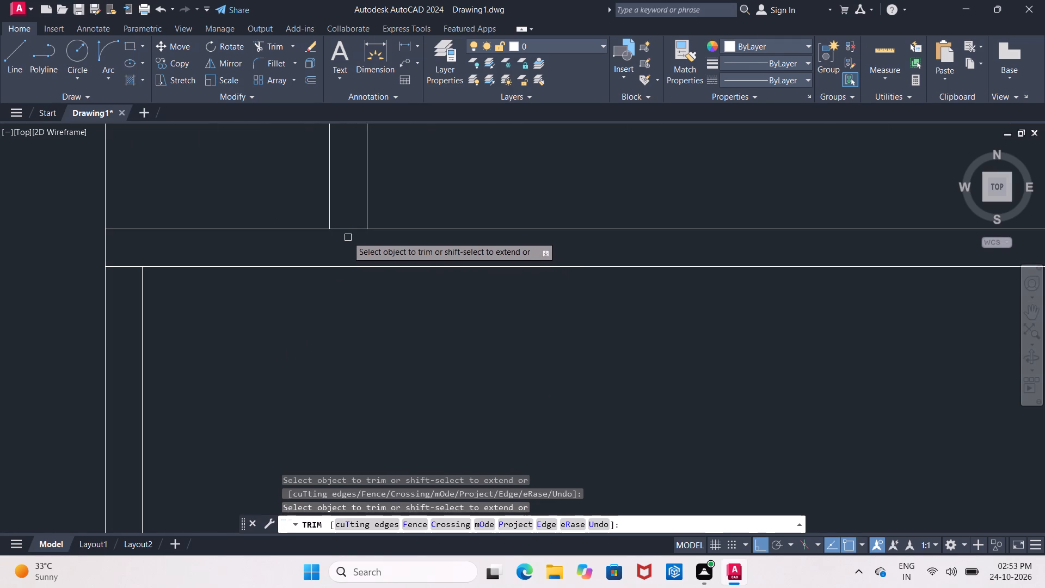
click(347, 230)
scroll(355, 347, down, 3)
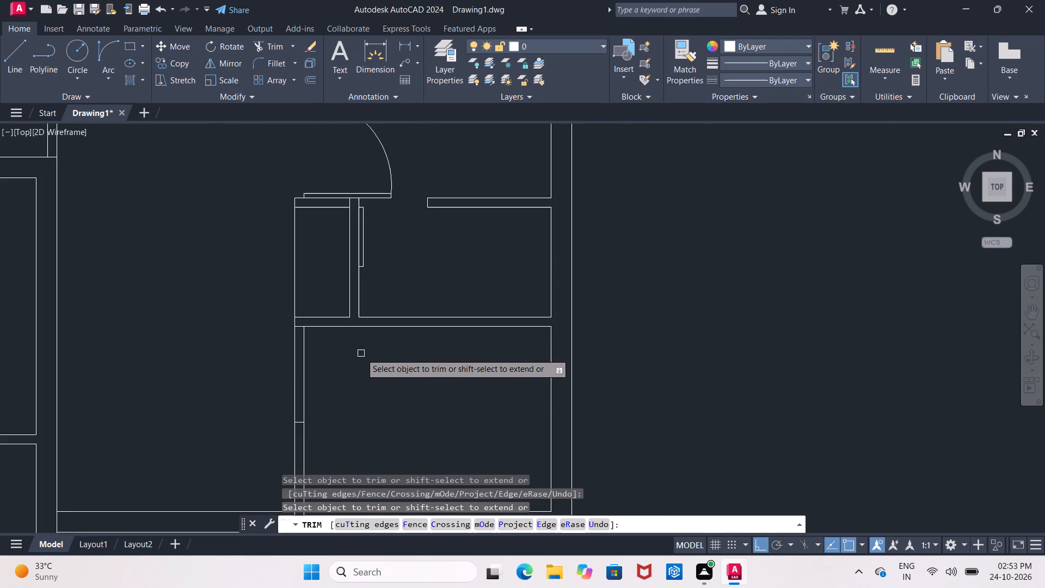
scroll(361, 353, down, 1)
middle_drag(361, 353, 321, 377)
scroll(318, 377, up, 1)
middle_drag(318, 377, 278, 412)
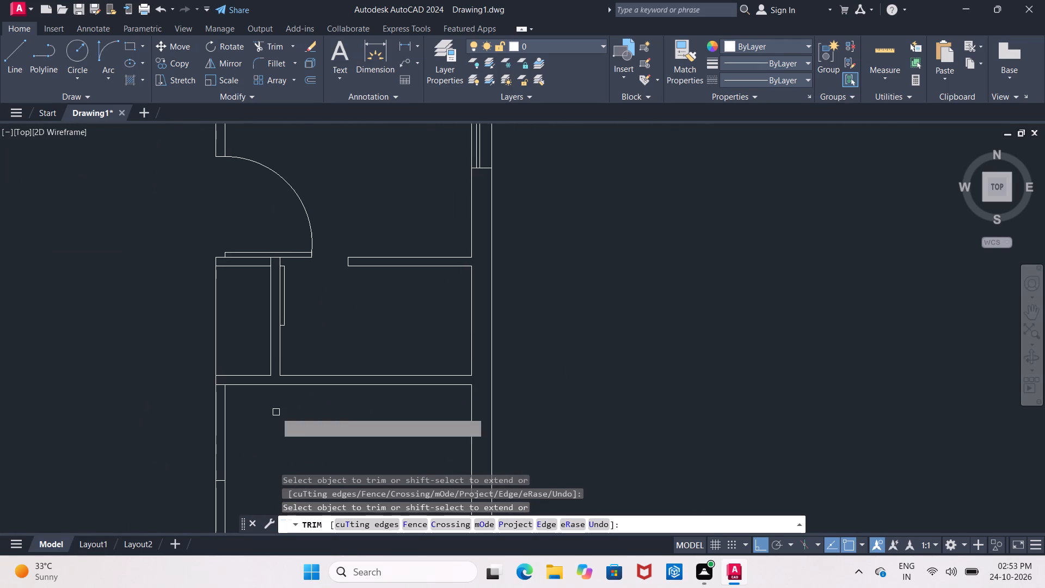
key(Escape)
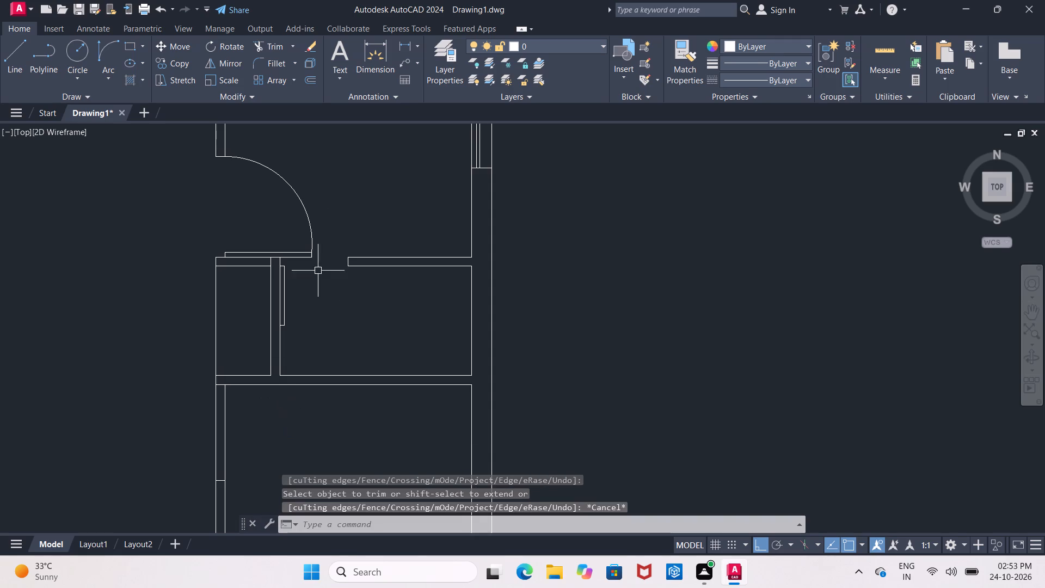
Trim the partition's west face line where it crosses the thickness of the small rooms' north wall.
scroll(309, 284, up, 2)
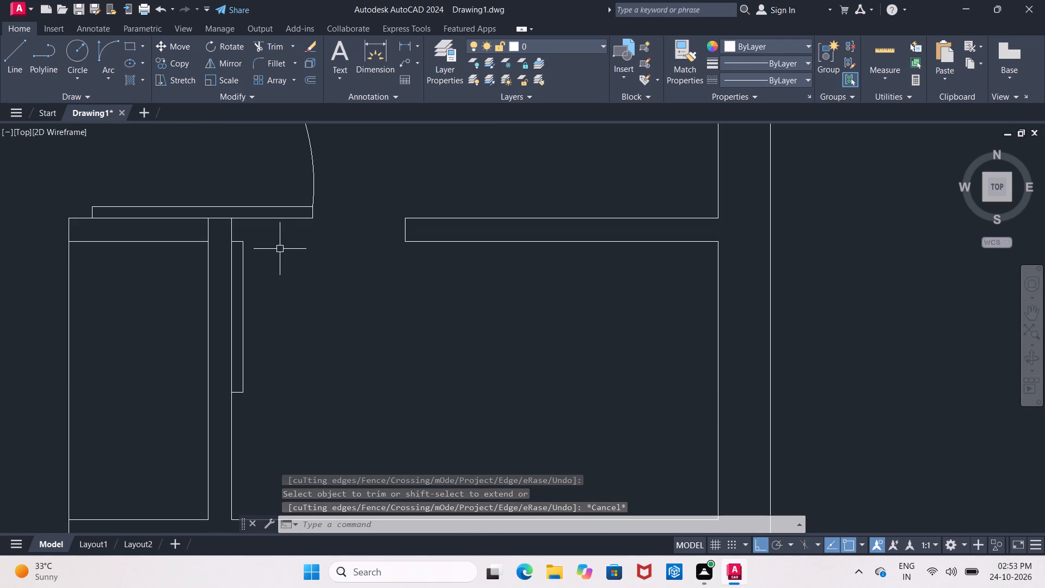
key(Escape)
text(tr)
key(space)
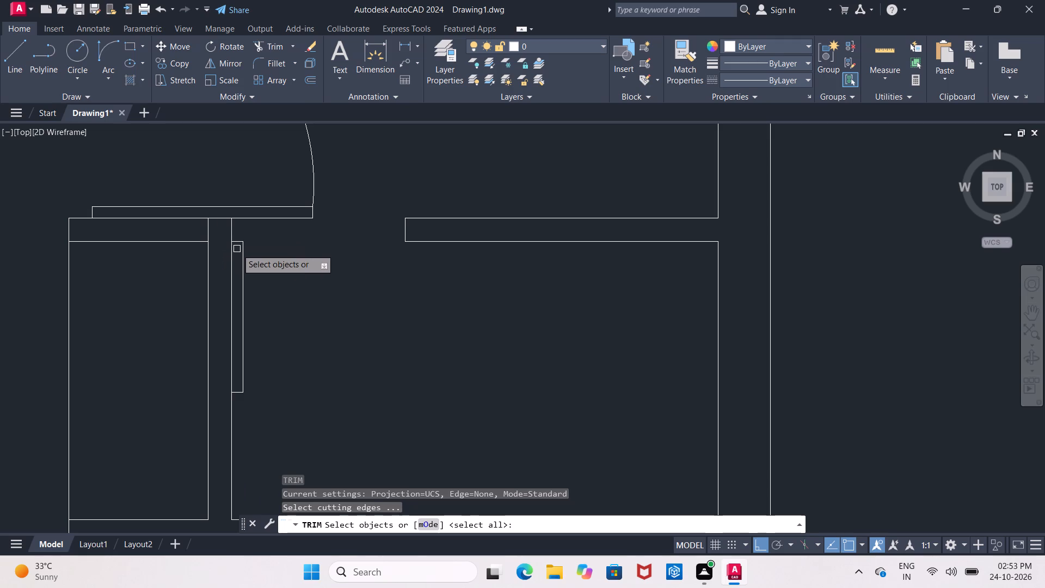
key(Escape)
text(tr)
key(space)
key(space)
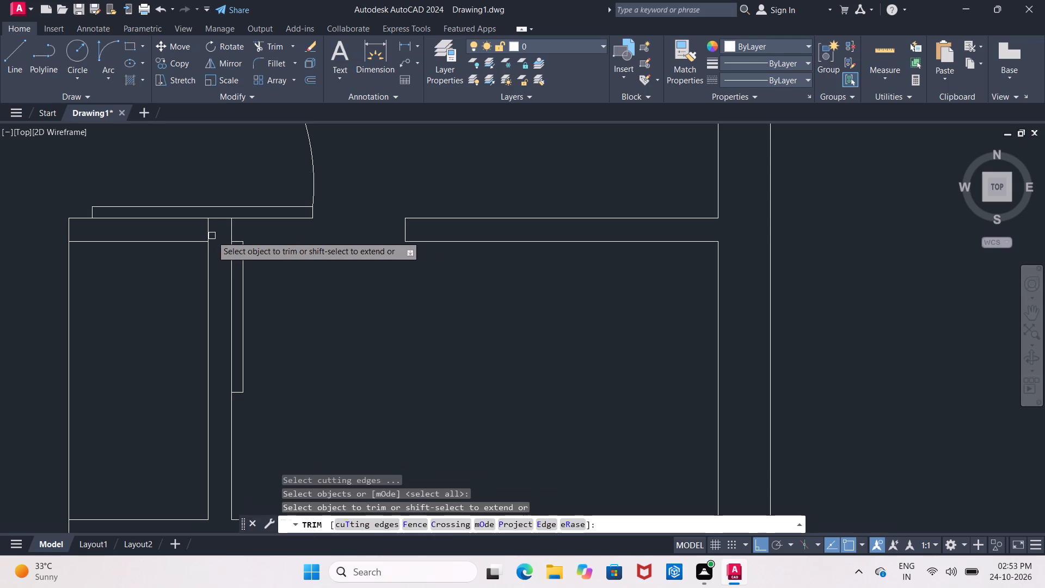
click(211, 234)
scroll(337, 244, down, 2)
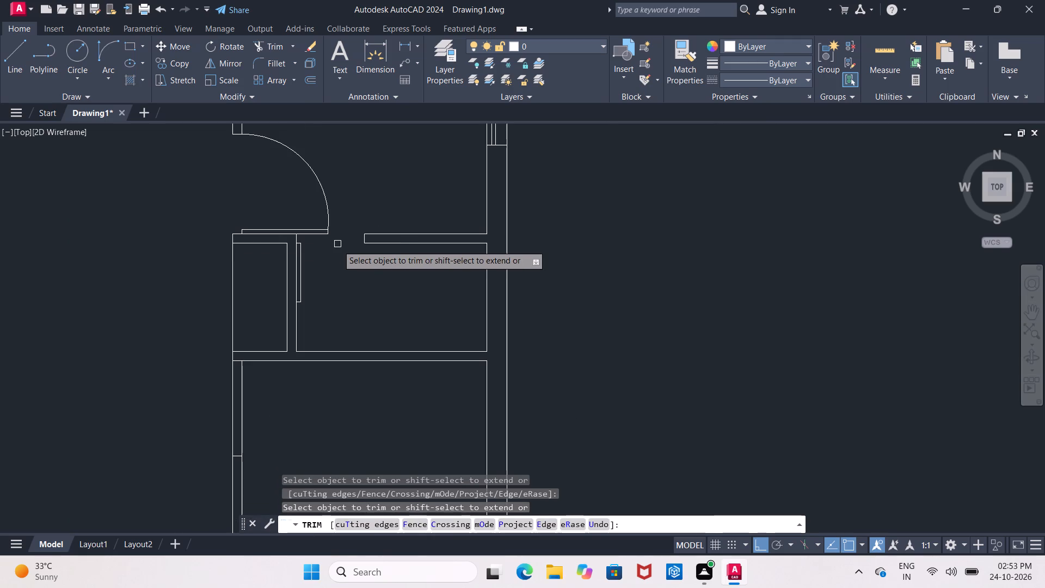
middle_drag(342, 260, 303, 262)
key(Escape)
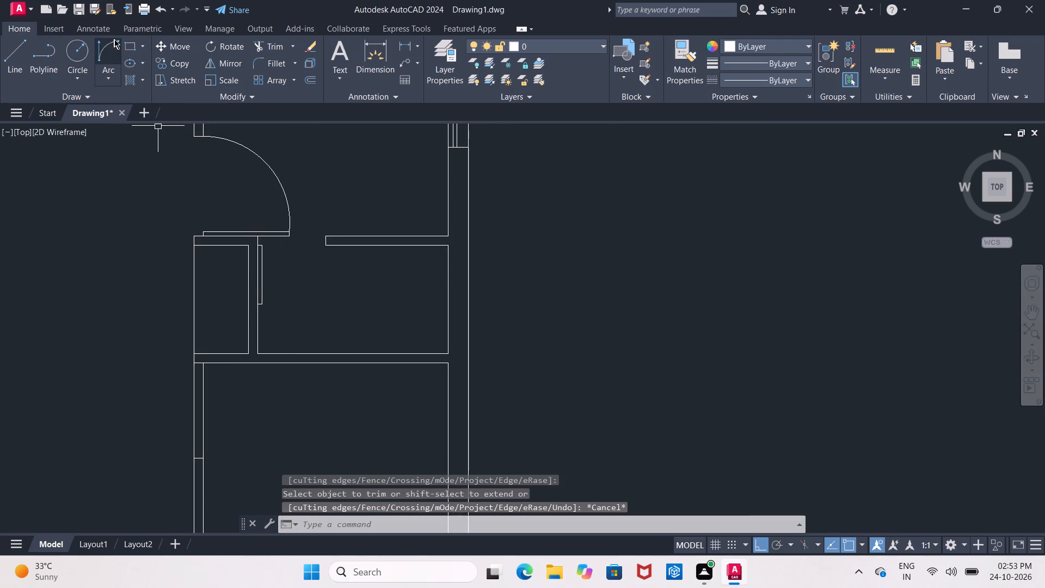
Draw the door swing arc from the east jamb of the small east room's north opening to the door leaf's free end.
click(114, 39)
scroll(274, 247, up, 2)
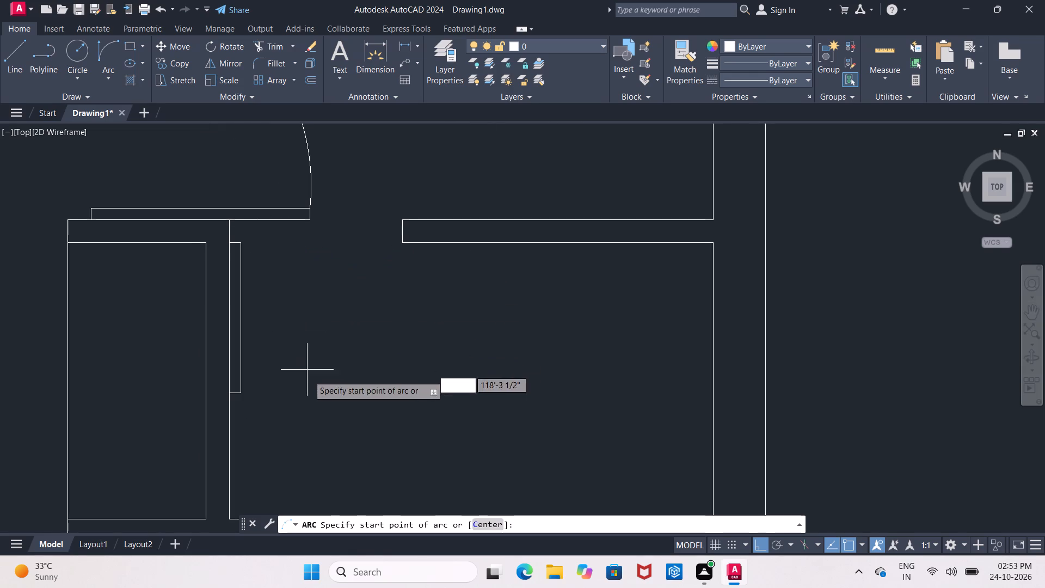
click(401, 243)
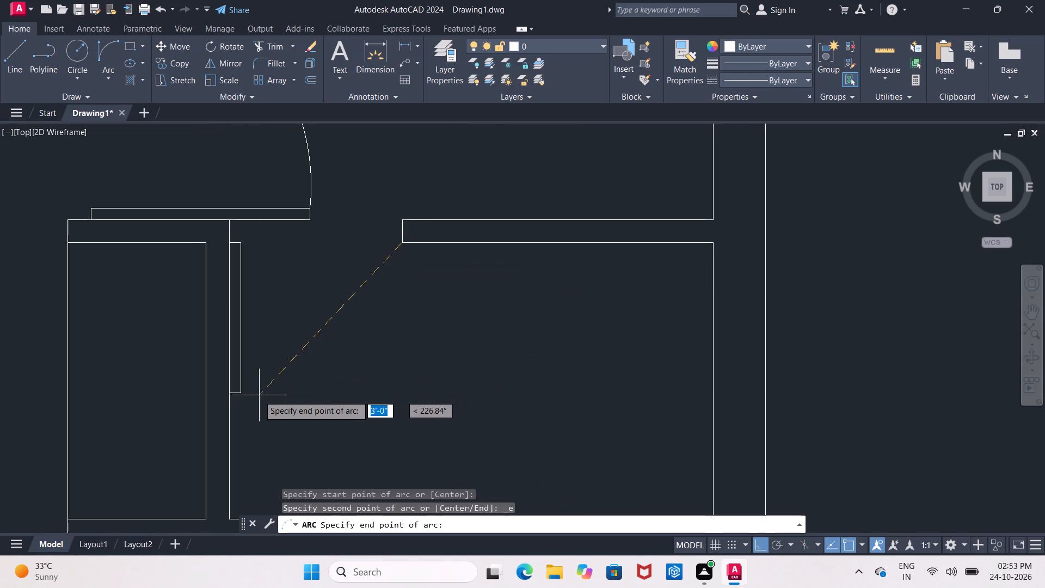
click(243, 393)
click(276, 399)
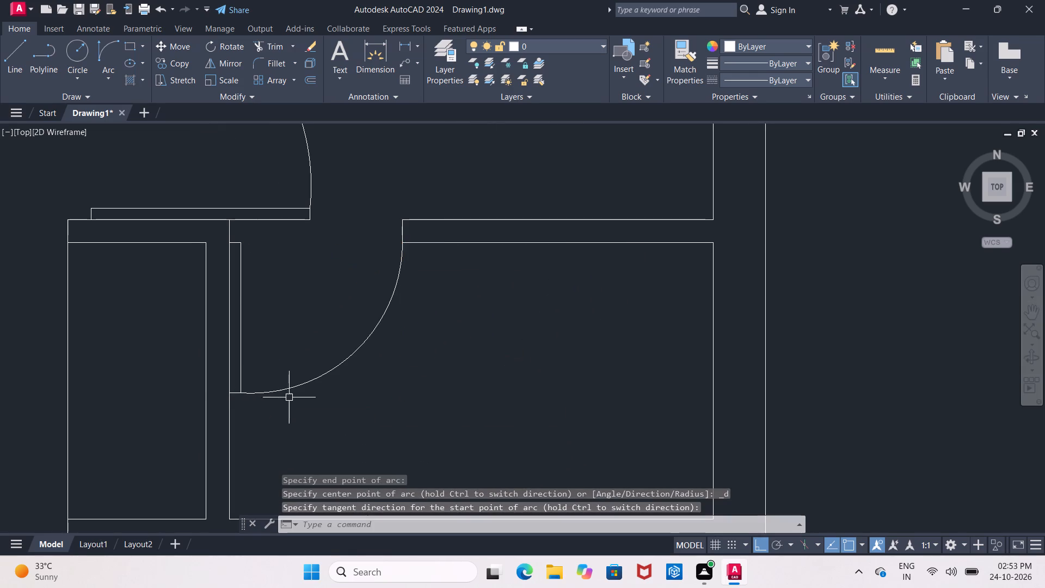
Offset the small east room's north wall inner line 2' south into the room.
scroll(292, 395, down, 2)
middle_drag(323, 420, 316, 318)
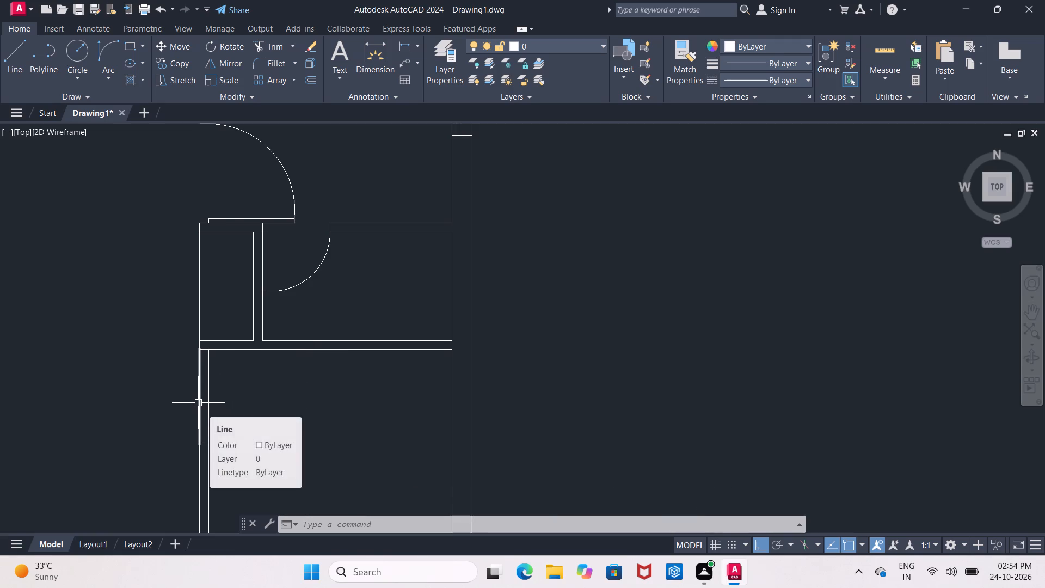
scroll(373, 403, down, 1)
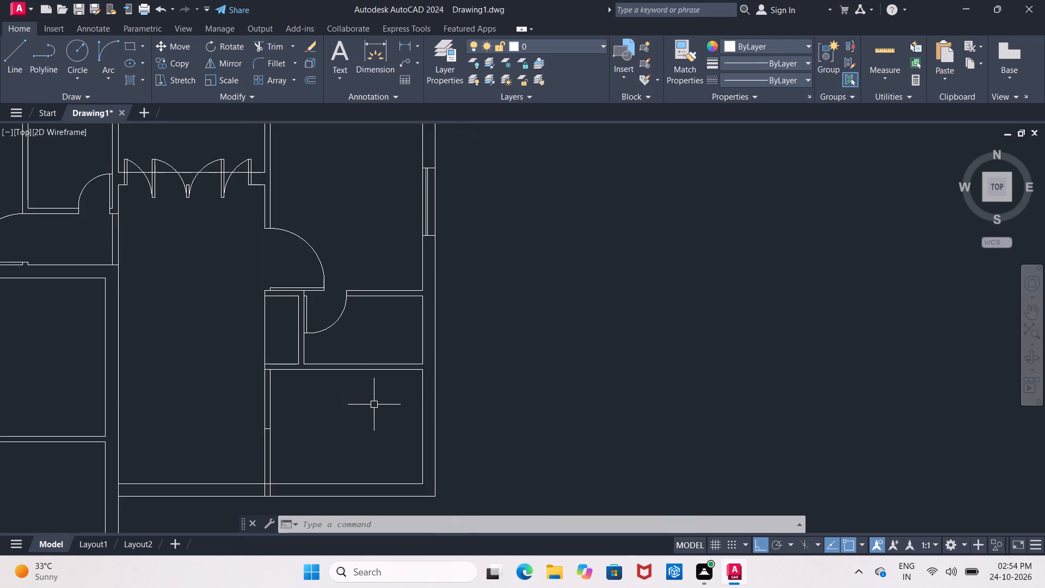
scroll(374, 405, down, 1)
middle_drag(372, 403, 309, 375)
scroll(339, 328, up, 3)
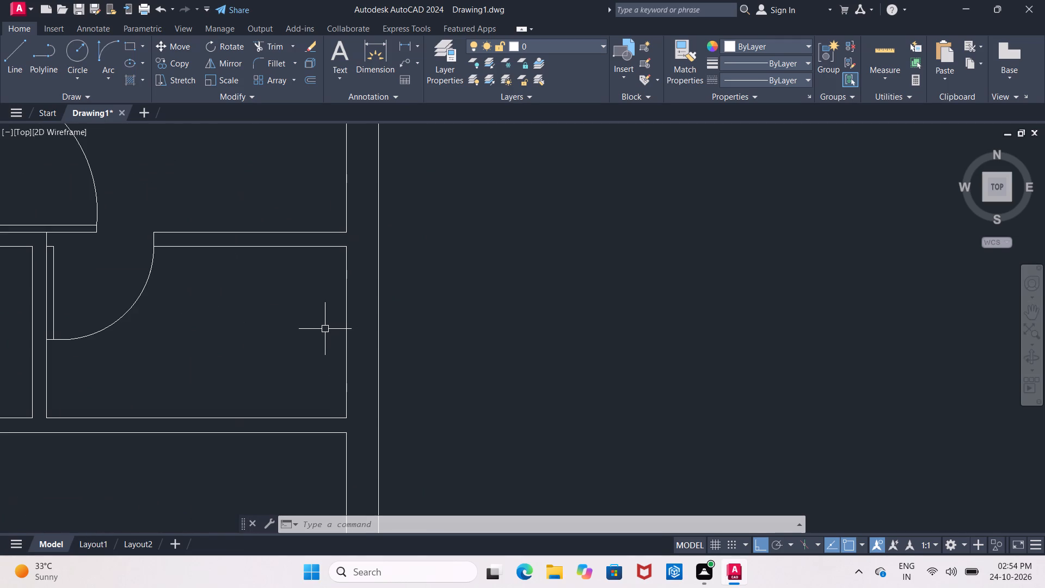
key(Escape)
key(o)
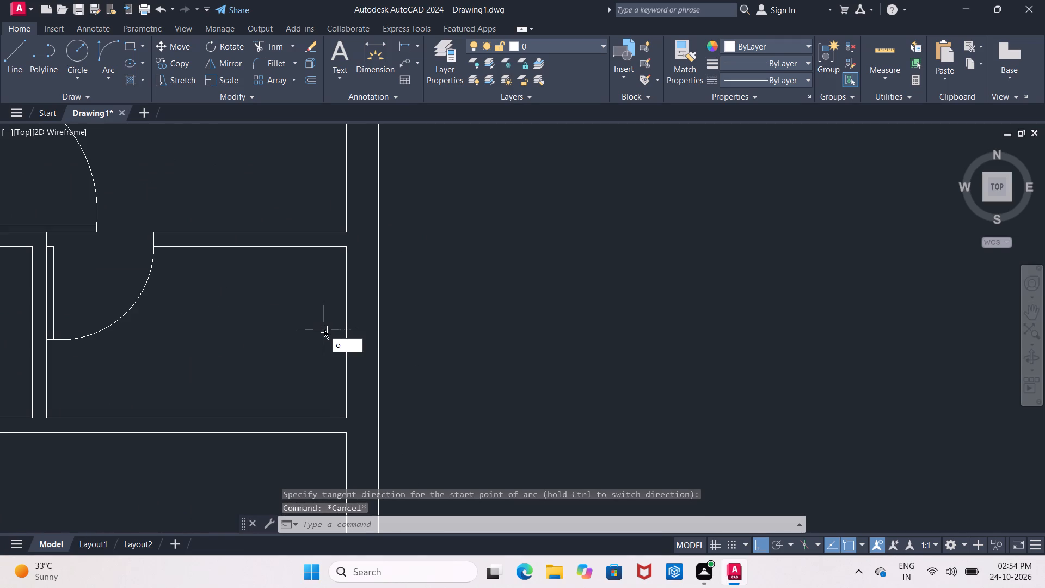
key(Return)
text(2')
key(Return)
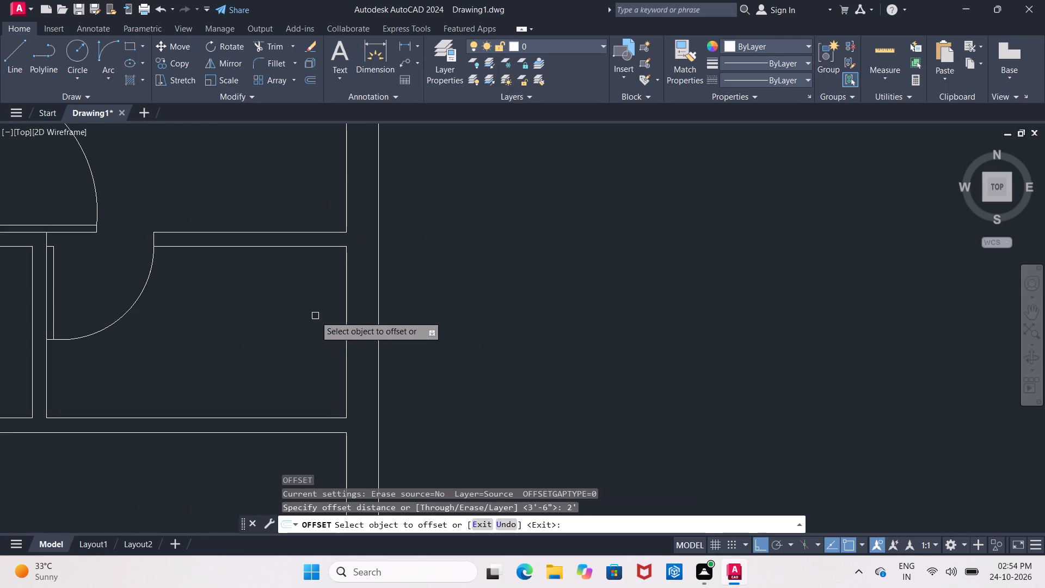
click(317, 248)
click(293, 345)
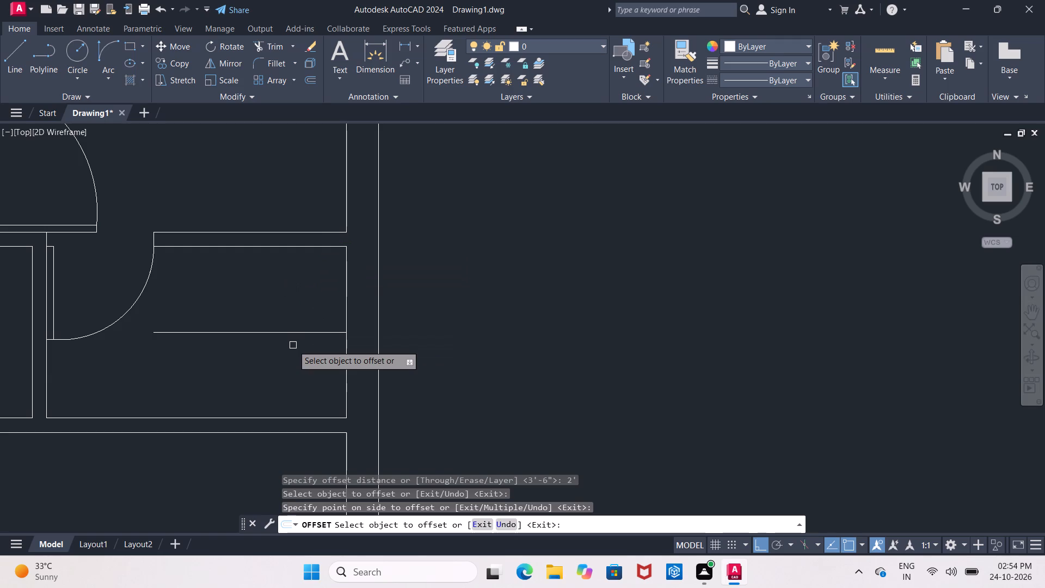
Offset the new line inside the small east room 1' to both its north and south.
key(Return)
key(Return)
text(1')
key(Return)
click(305, 330)
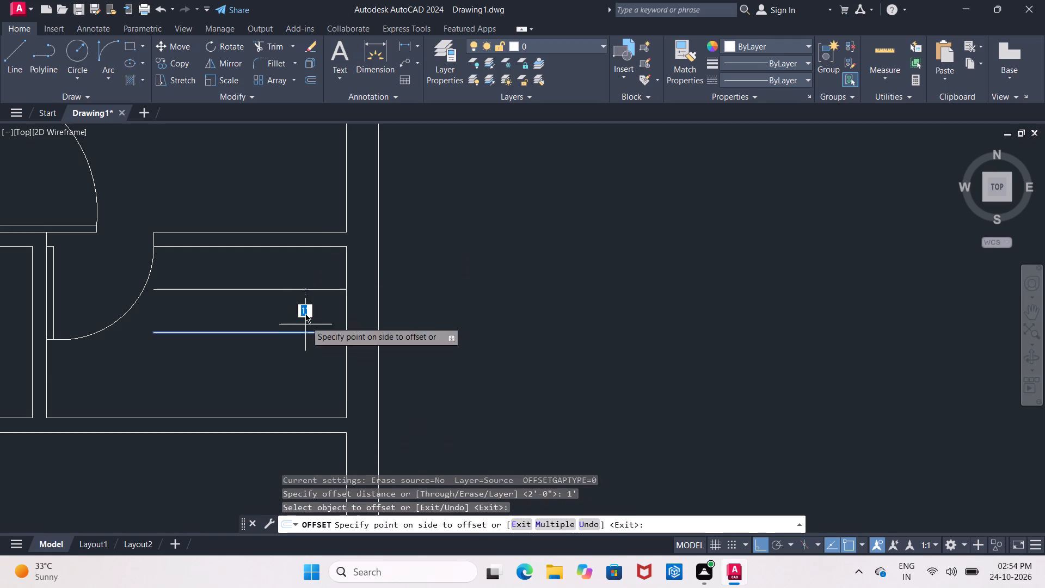
click(305, 313)
click(307, 329)
click(304, 349)
key(Escape)
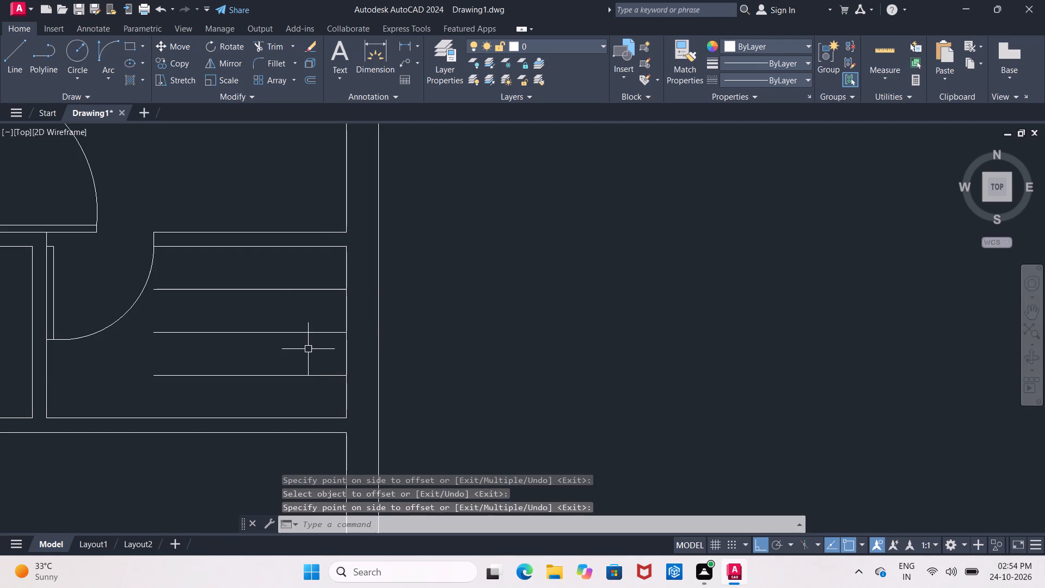
Extend the northern and southern offset lines to the east wall's outer face.
key(e)
key(x)
key(space)
key(space)
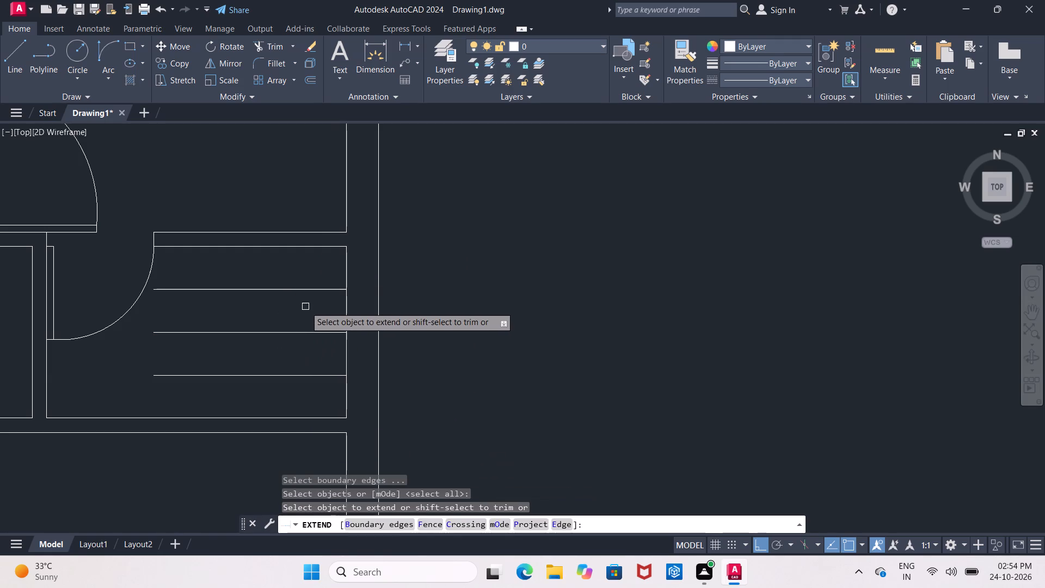
click(313, 289)
click(326, 376)
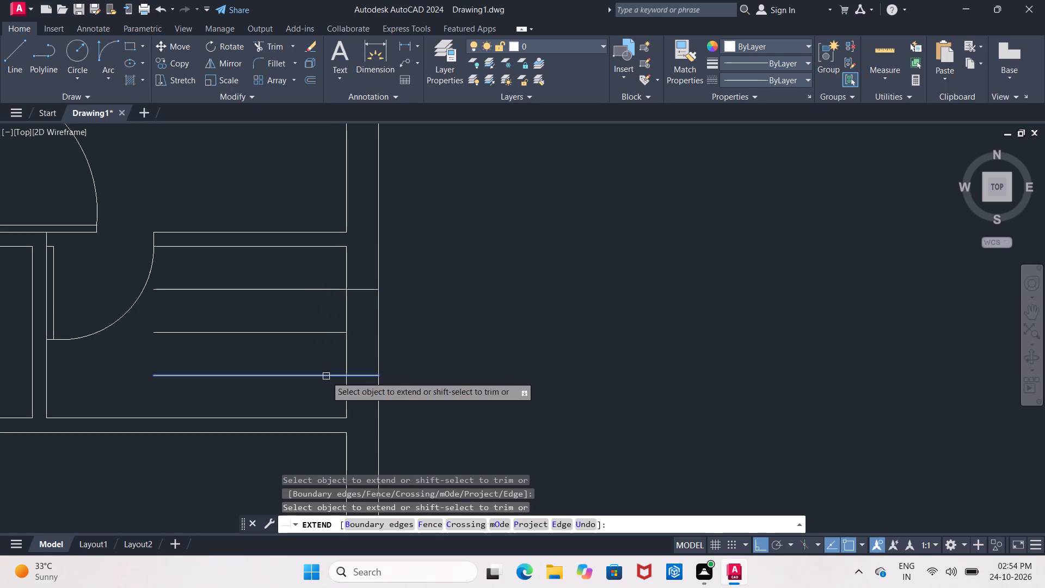
key(Escape)
Trim both extended lines inside the room, leaving only the window jambs across the east wall's thickness.
text(tr)
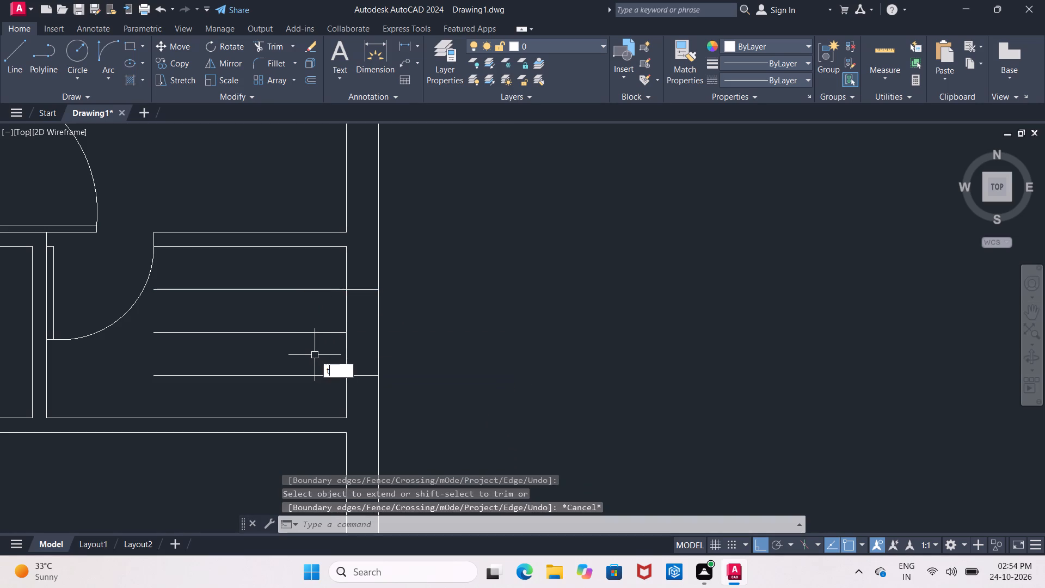
key(space)
key(space)
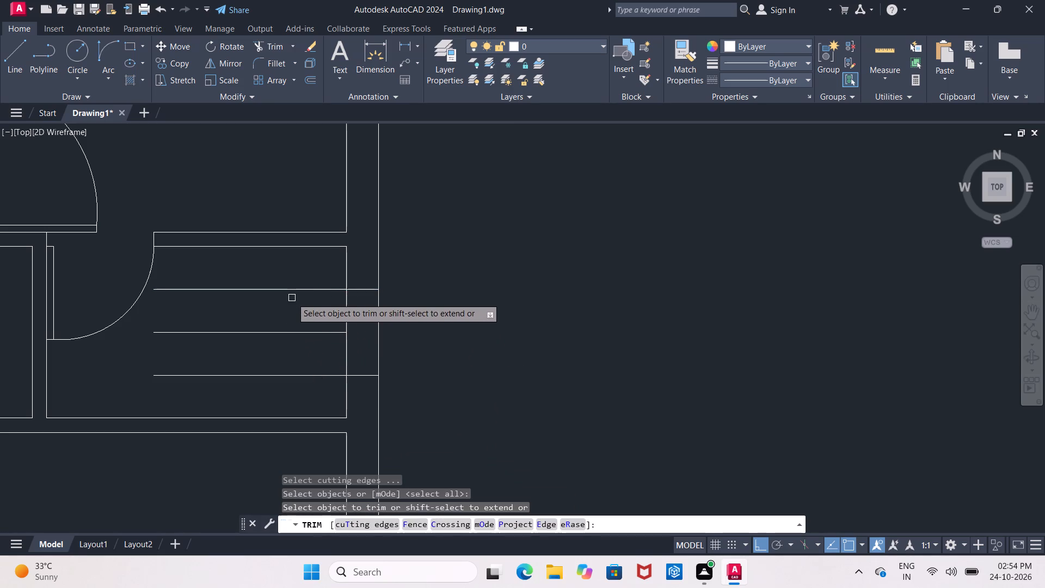
click(283, 279)
click(285, 379)
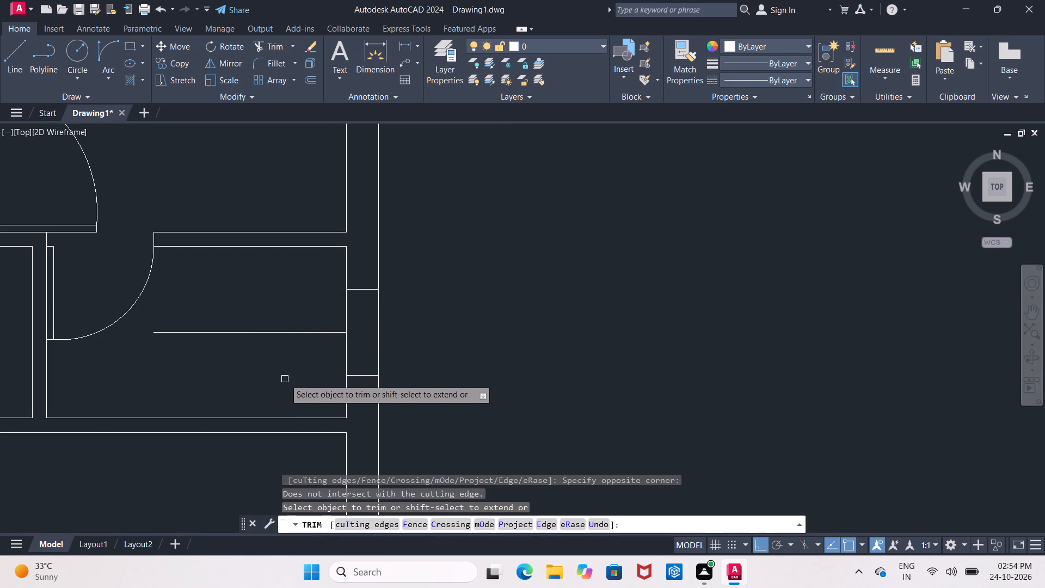
key(Escape)
Erase the middle construction line inside the small east room.
click(277, 333)
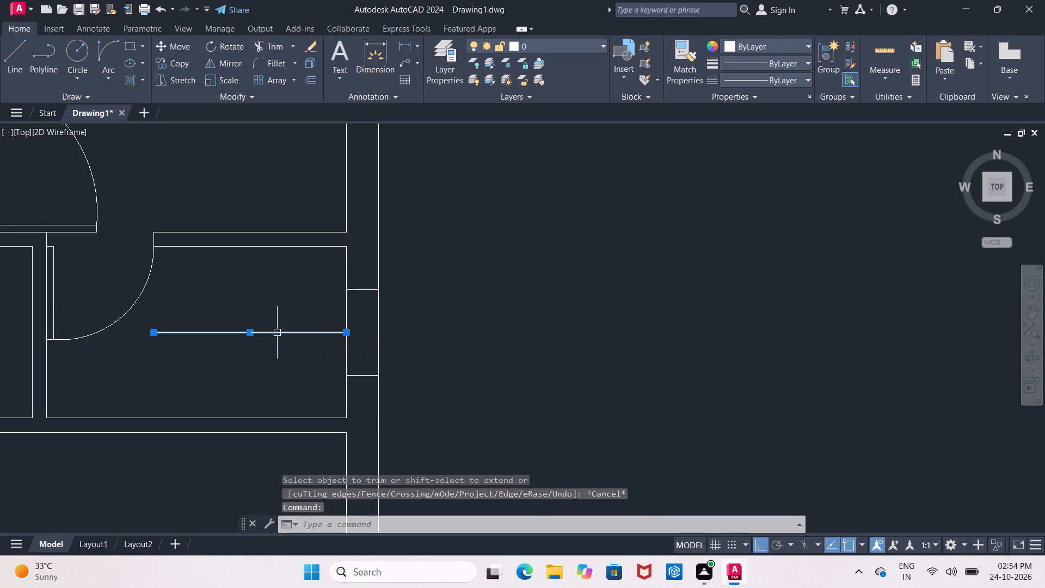
key(Delete)
Offset the east wall's inner face in the small east room 4" outward into the wall thickness.
key(o)
key(Return)
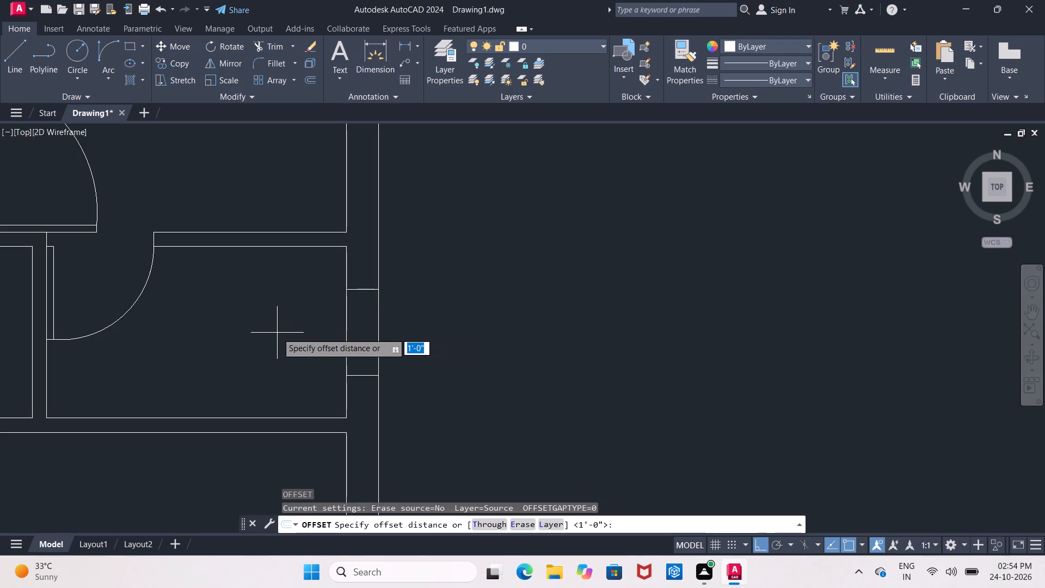
text(4")
key(Return)
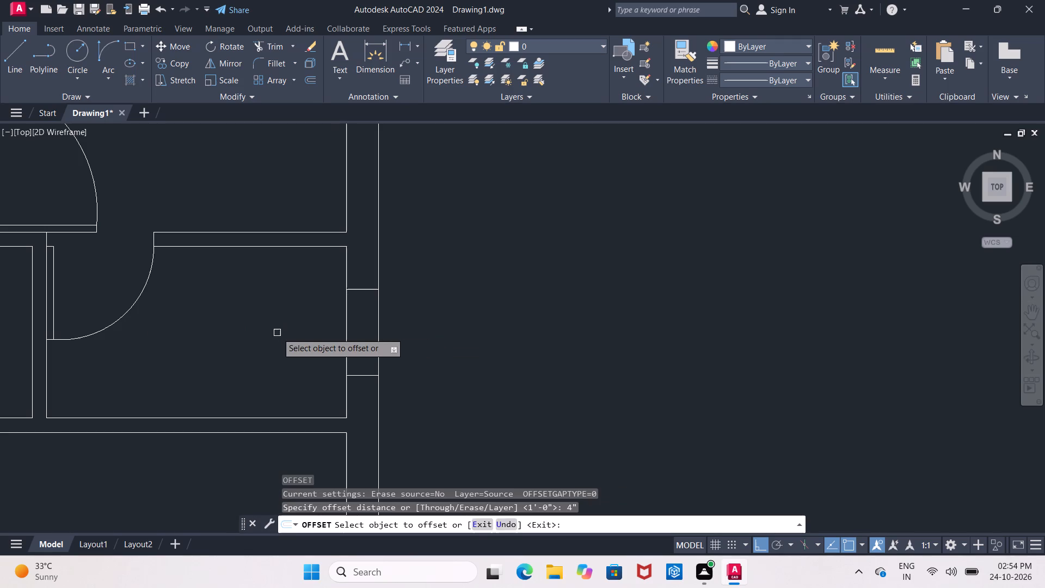
scroll(340, 341, up, 1)
click(347, 332)
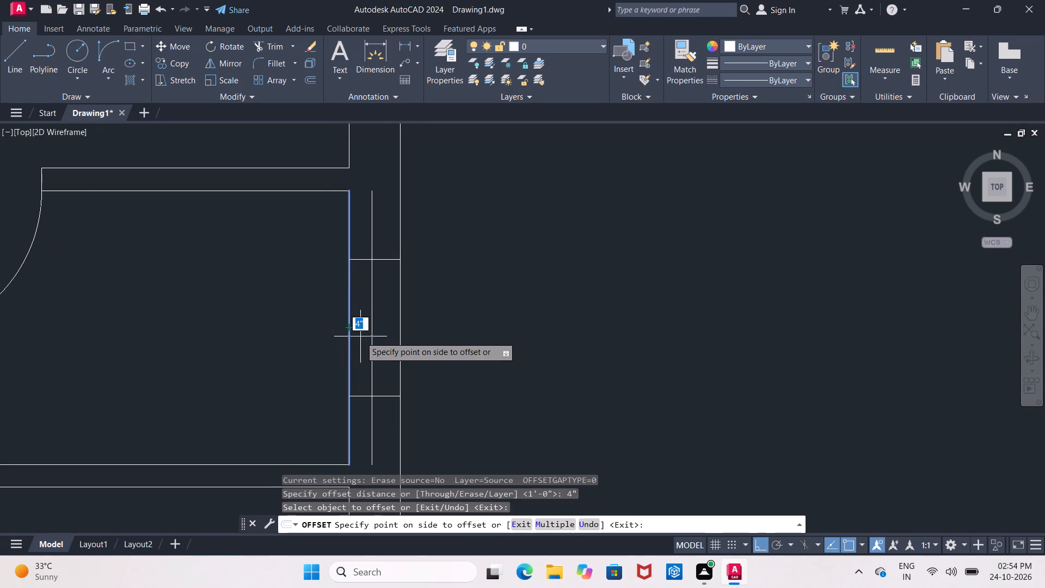
click(360, 336)
key(Escape)
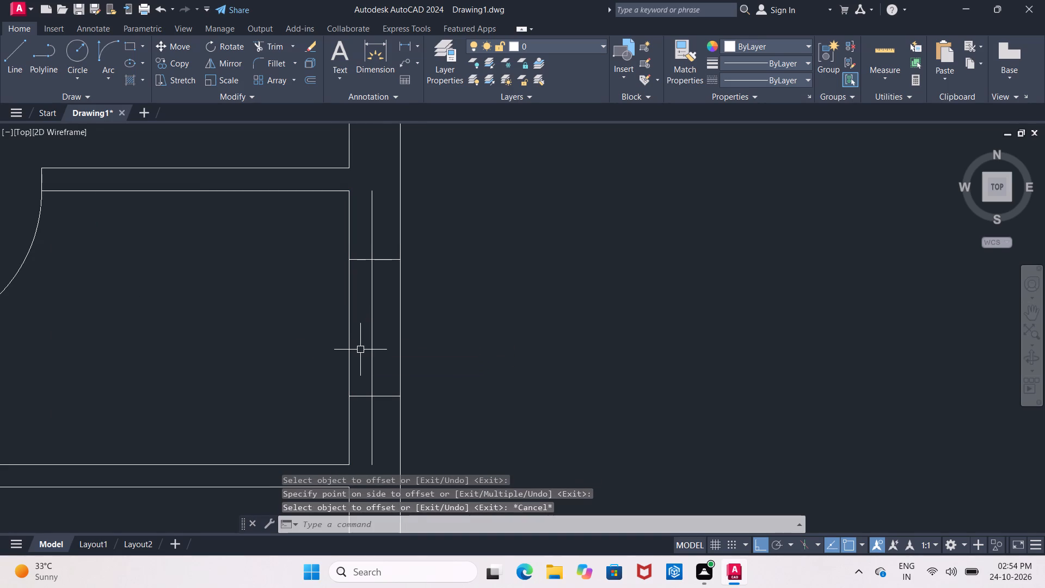
Trim the offset line beyond both window jambs and remove the east wall's inner and outer faces between the jambs.
scroll(360, 350, down, 3)
scroll(374, 347, up, 1)
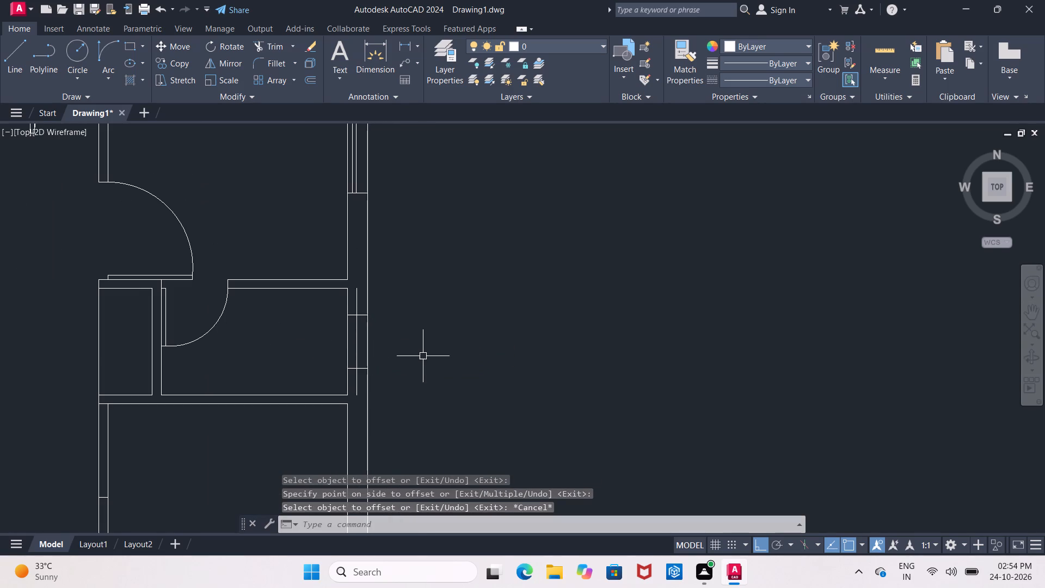
key(Escape)
text(tr)
key(space)
key(space)
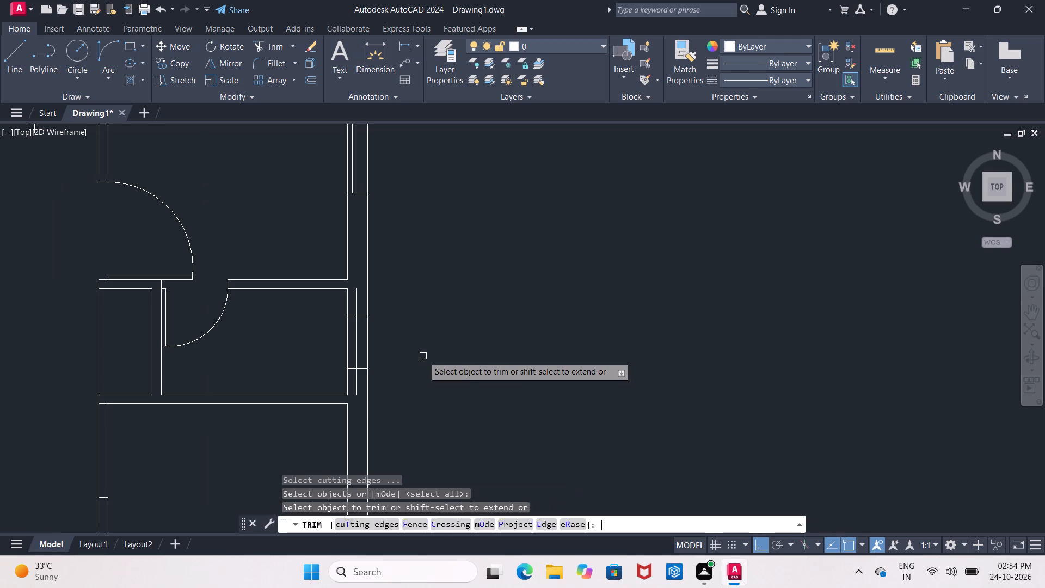
click(354, 304)
click(357, 382)
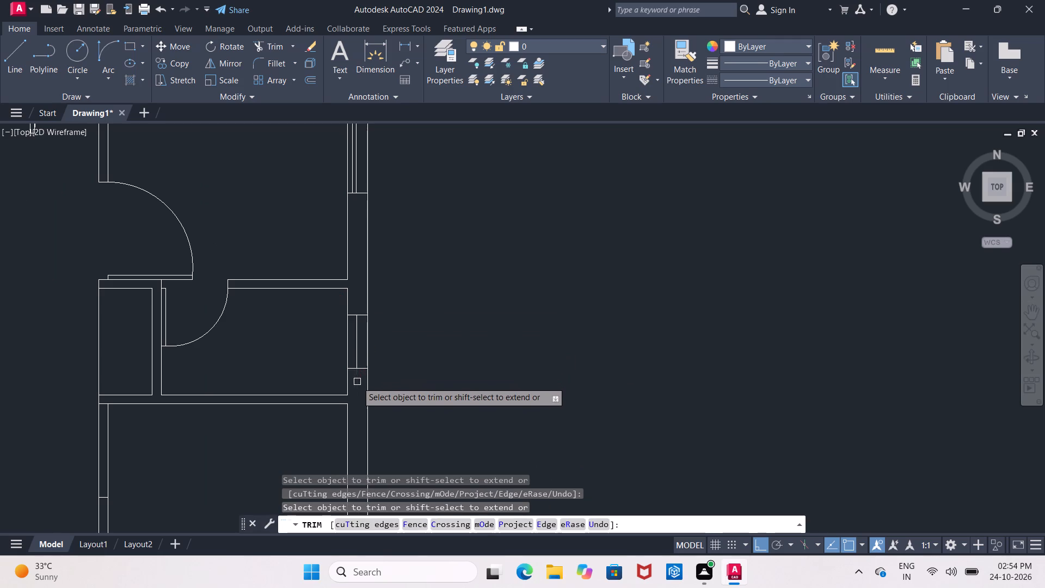
click(346, 353)
click(363, 348)
click(371, 347)
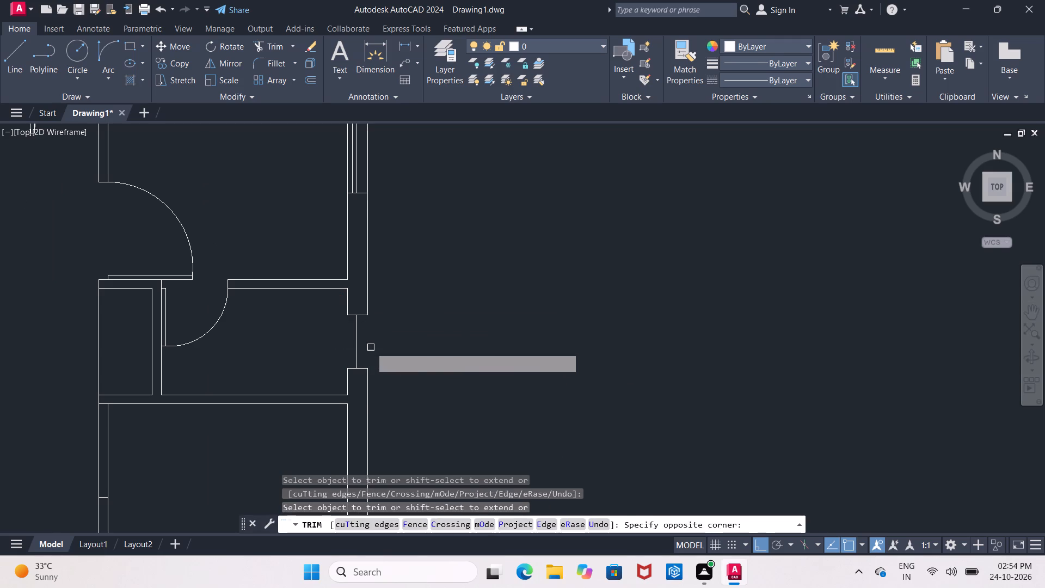
key(Escape)
Draw 2' lines between the window jambs along the east wall's outer and inner faces.
click(22, 68)
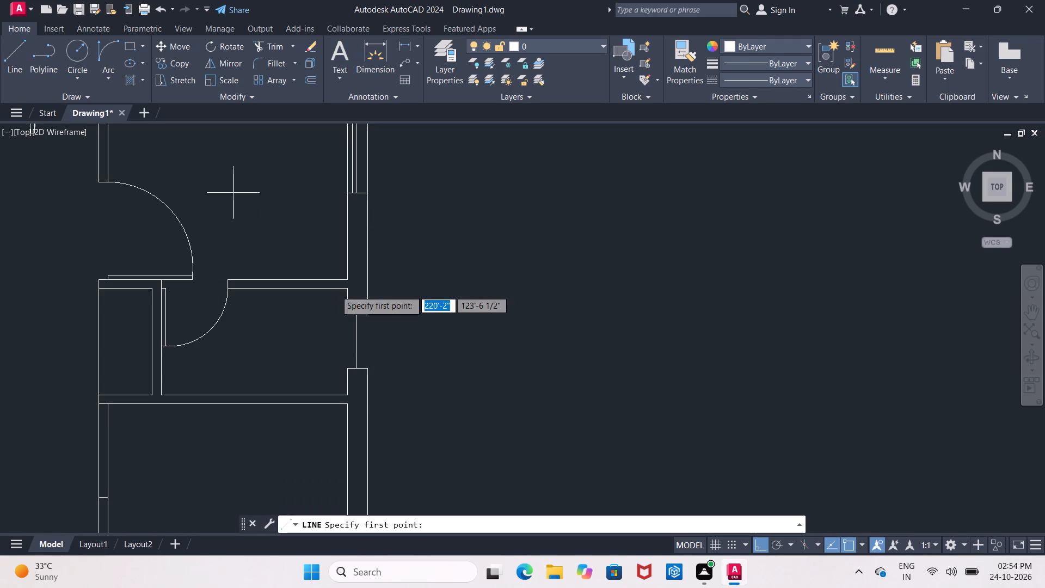
click(368, 316)
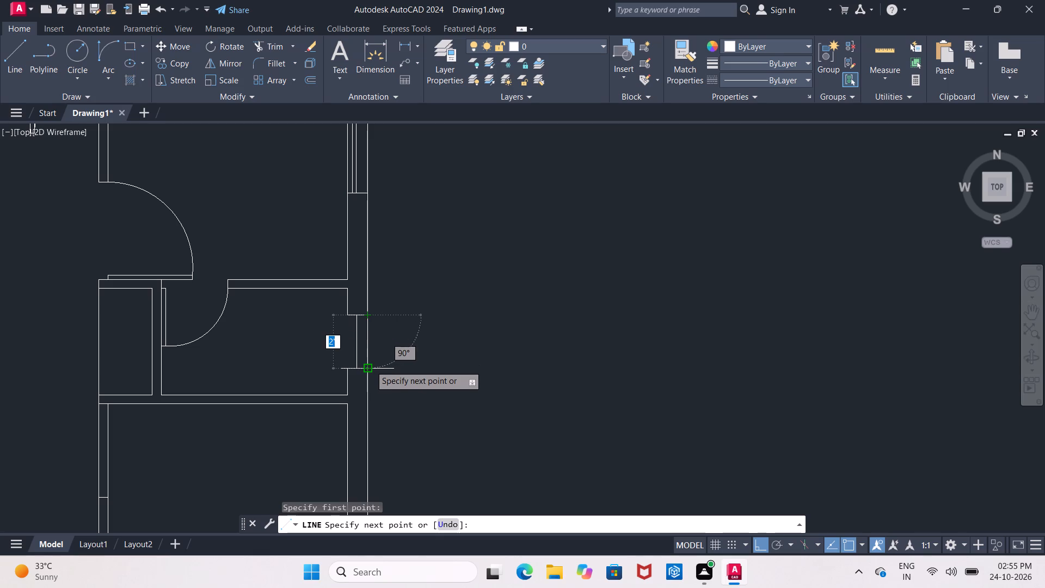
click(369, 369)
key(Escape)
click(25, 71)
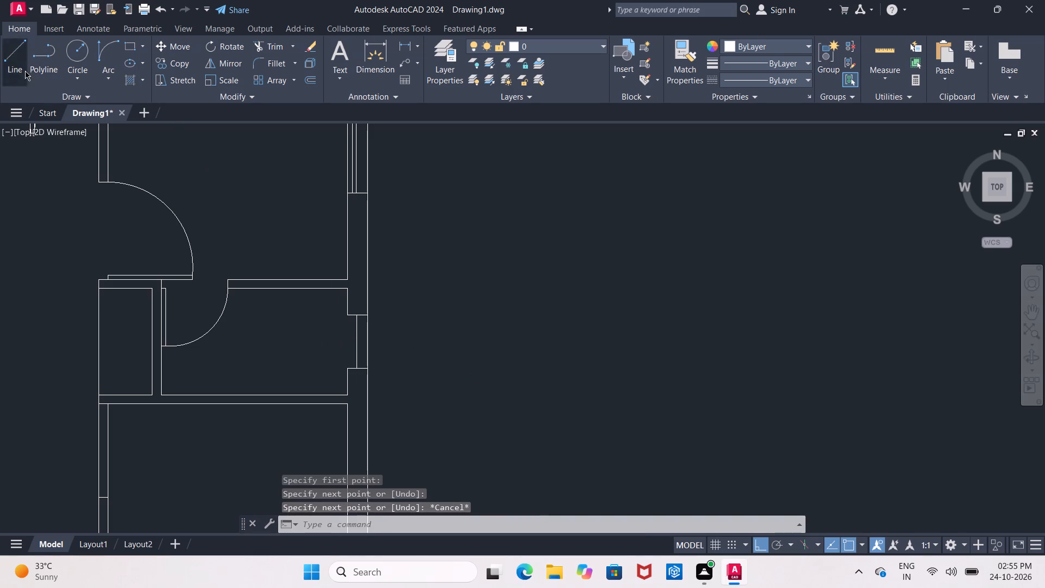
click(349, 315)
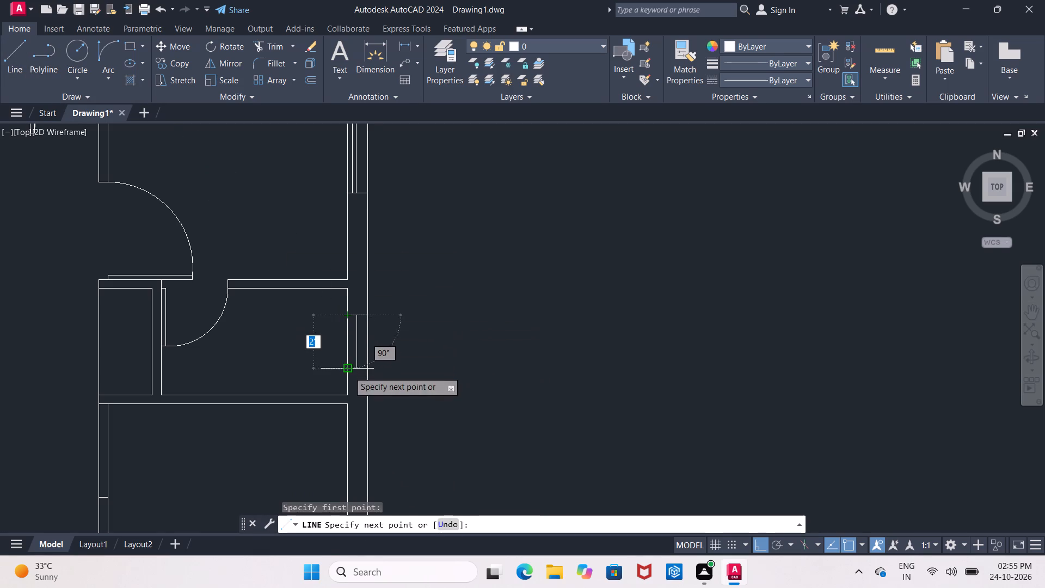
click(349, 371)
key(Escape)
Trim the overlapping lines where the southeast room's west partition meets the south wall, leaving a clean open junction.
middle_drag(313, 220, 314, 346)
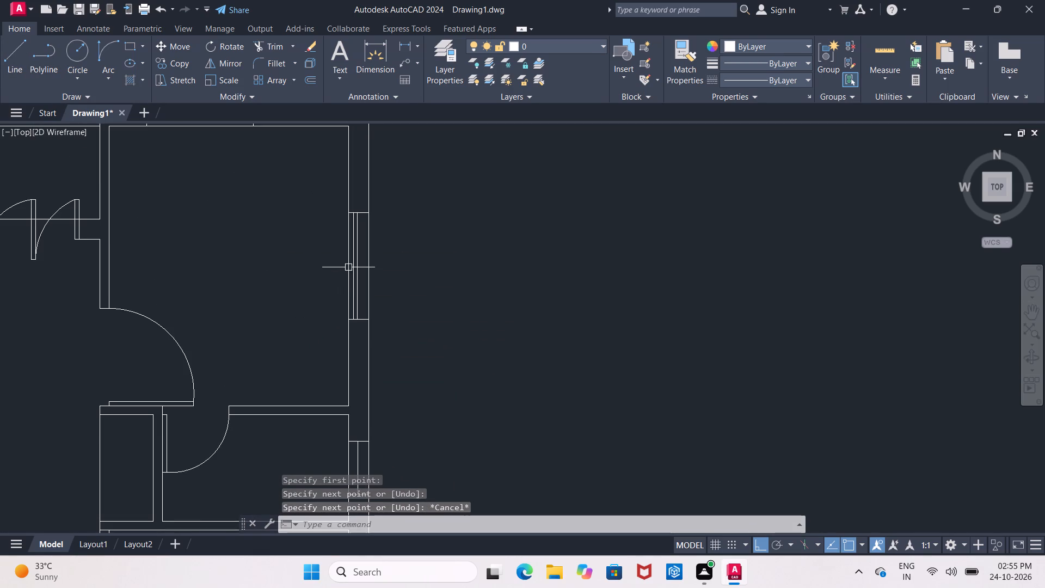
scroll(370, 261, down, 2)
middle_drag(337, 409, 337, 371)
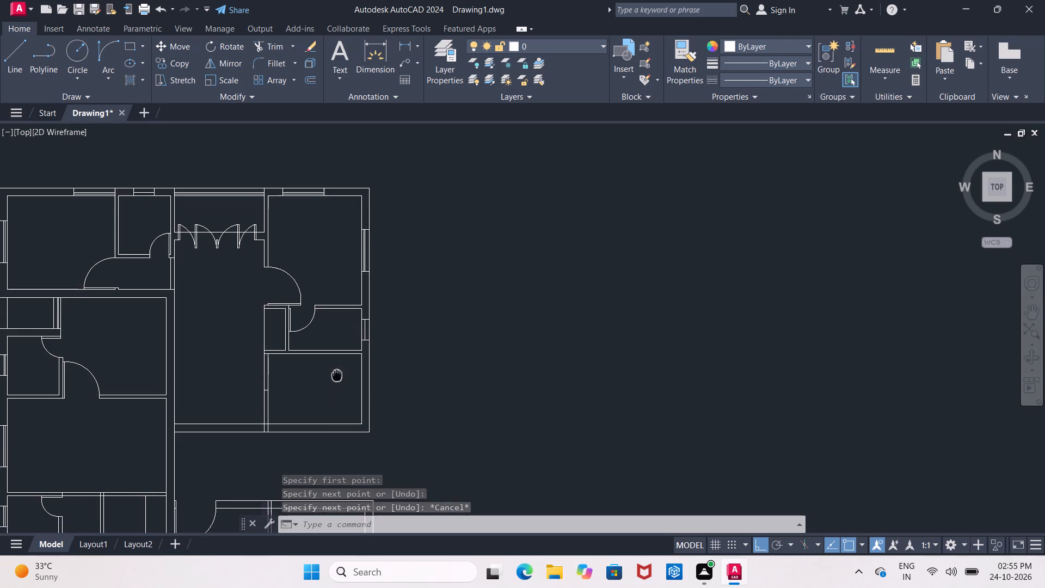
middle_drag(337, 371, 340, 356)
scroll(340, 364, up, 2)
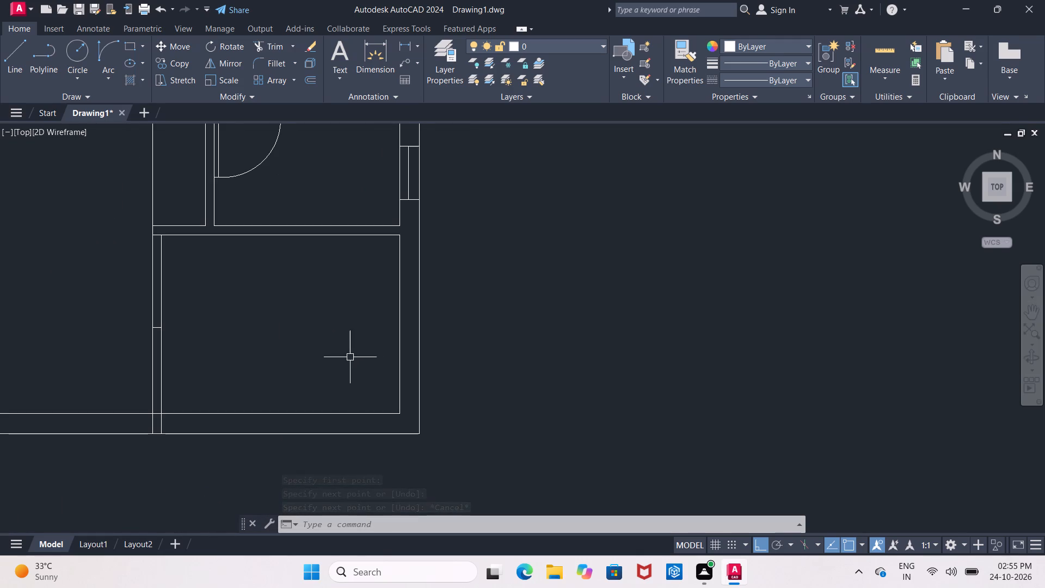
middle_drag(353, 354, 339, 333)
key(Escape)
key(t)
key(r)
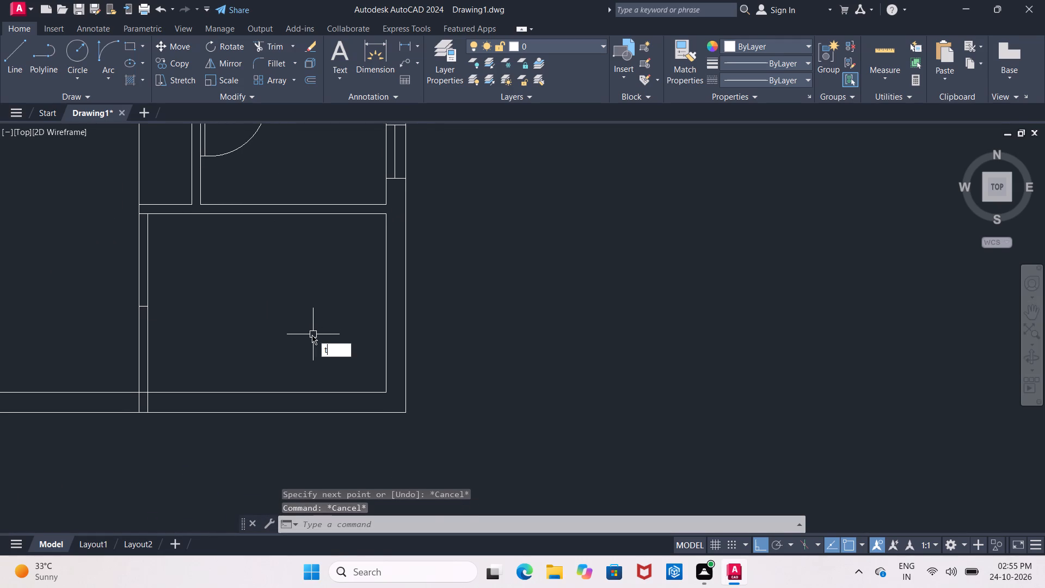
key(space)
key(space)
click(136, 400)
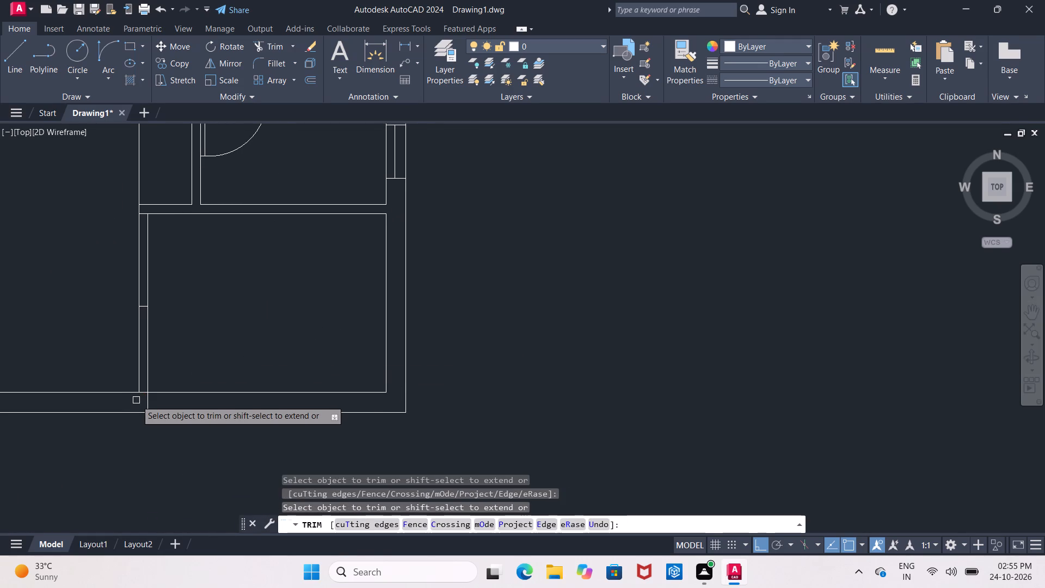
click(141, 392)
click(144, 390)
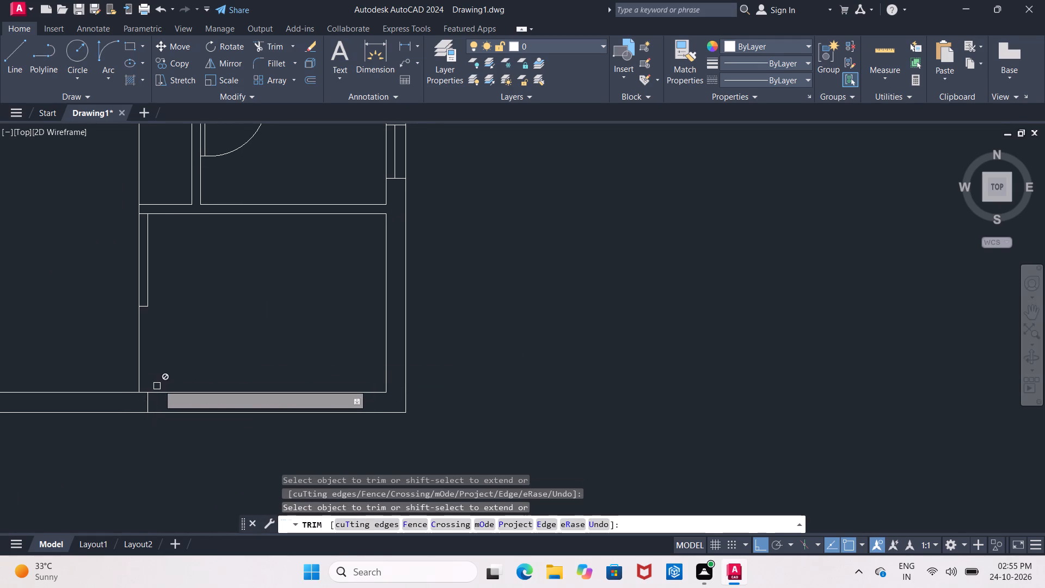
key(ctrl+z)
scroll(140, 397, up, 3)
click(149, 379)
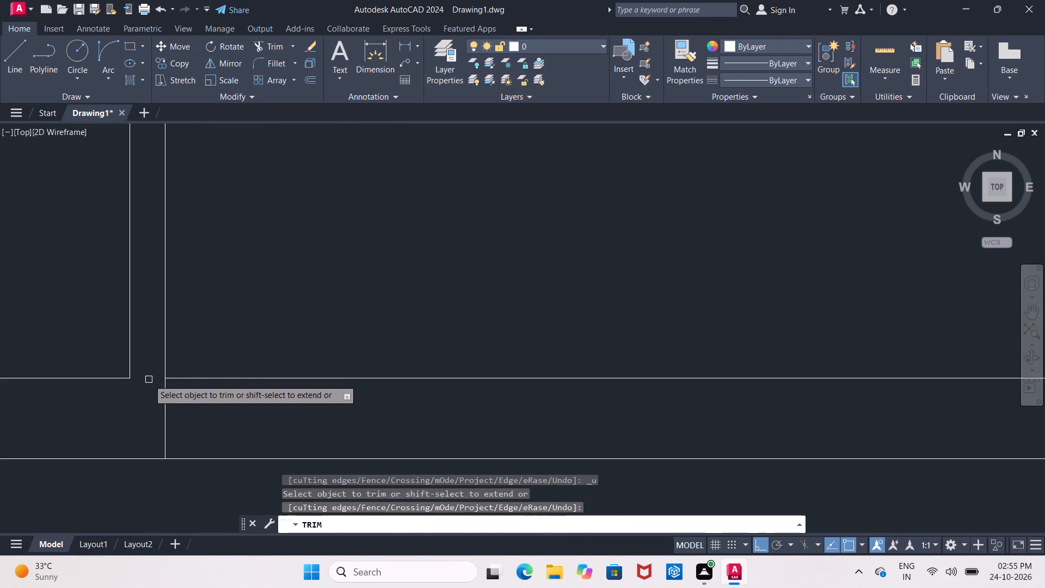
click(167, 415)
scroll(167, 415, down, 5)
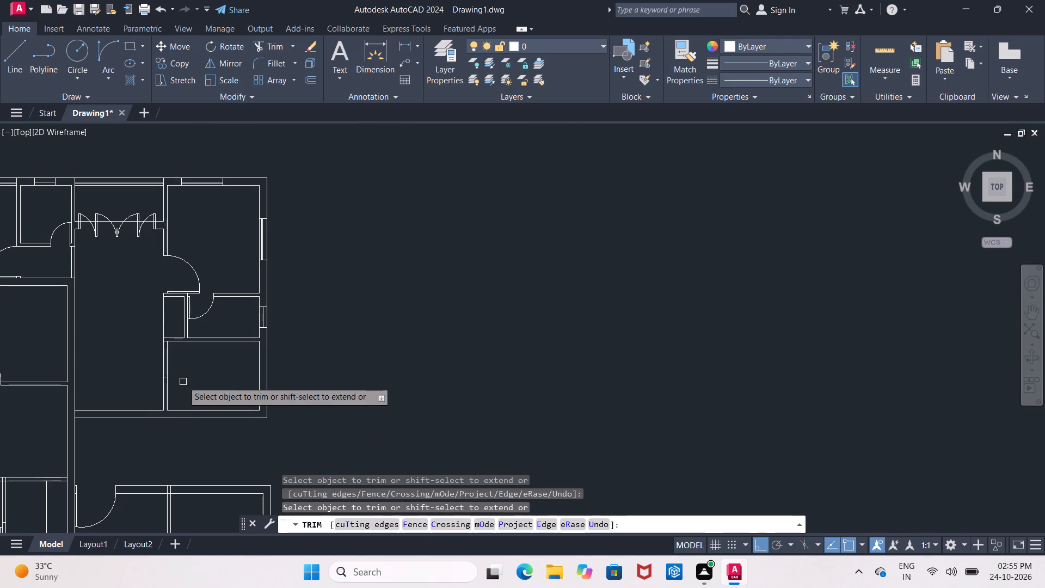
middle_drag(183, 381, 199, 363)
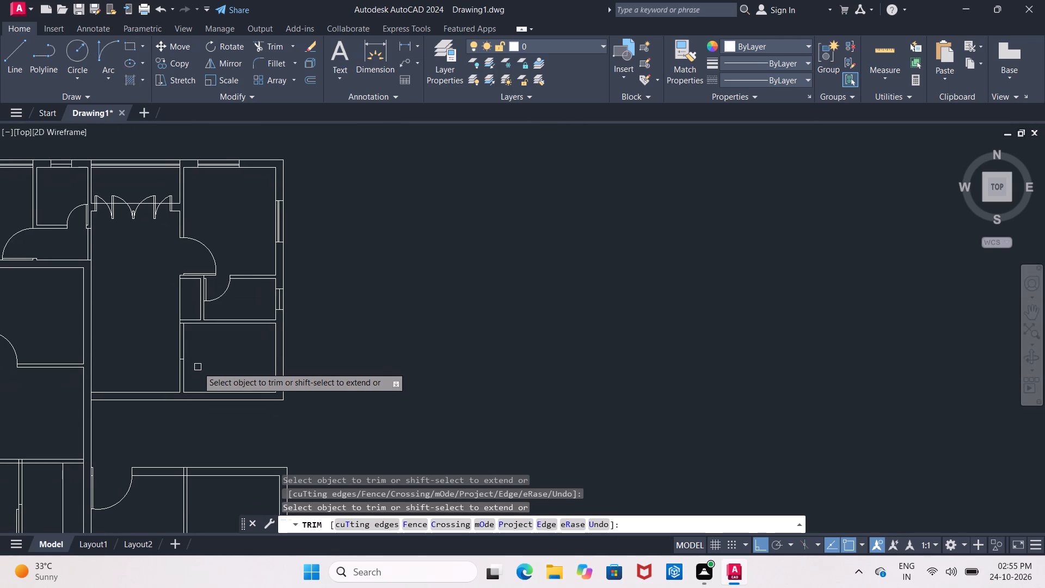
scroll(268, 370, up, 2)
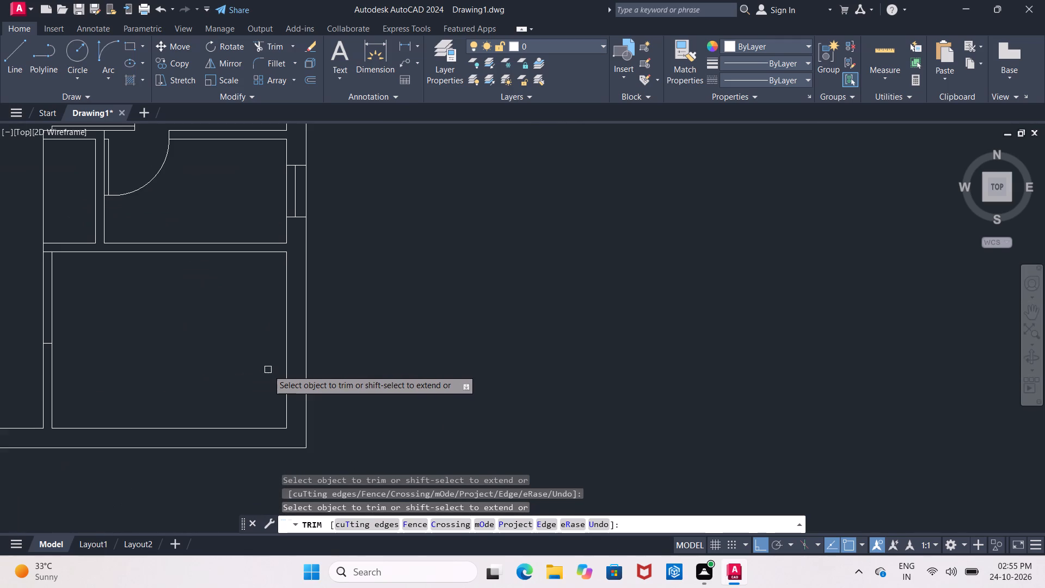
key(Escape)
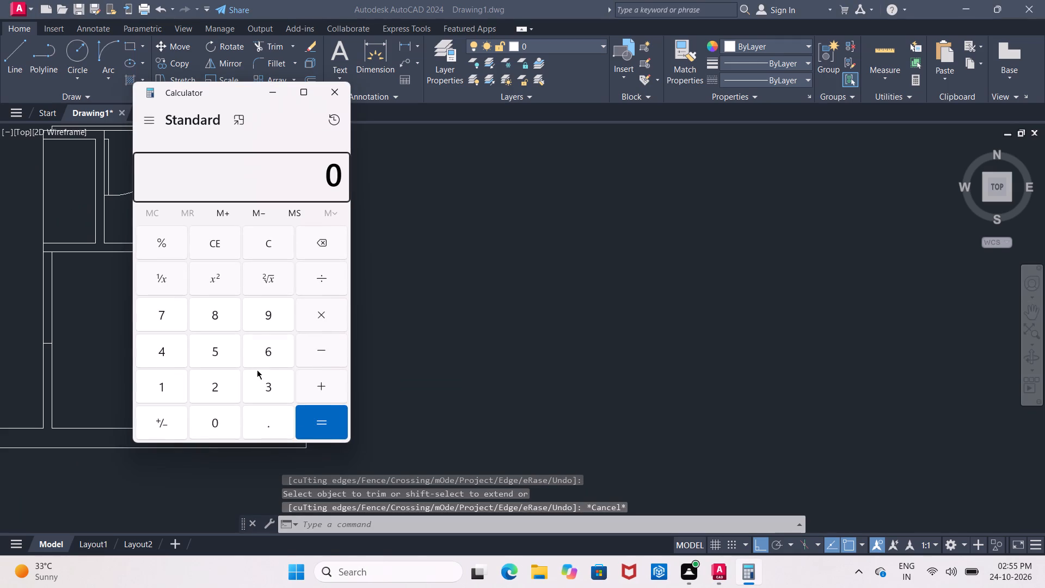
Switch to Calculator, compute 639 ÷ 2 and 6.9 ÷ 2, and close it.
text(639/2)
key(Return)
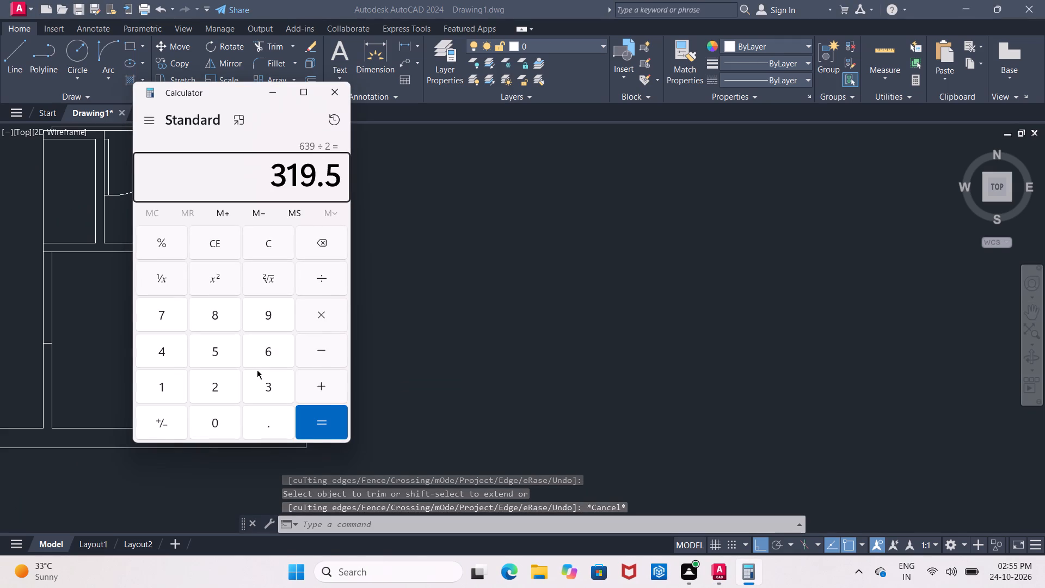
key(Escape)
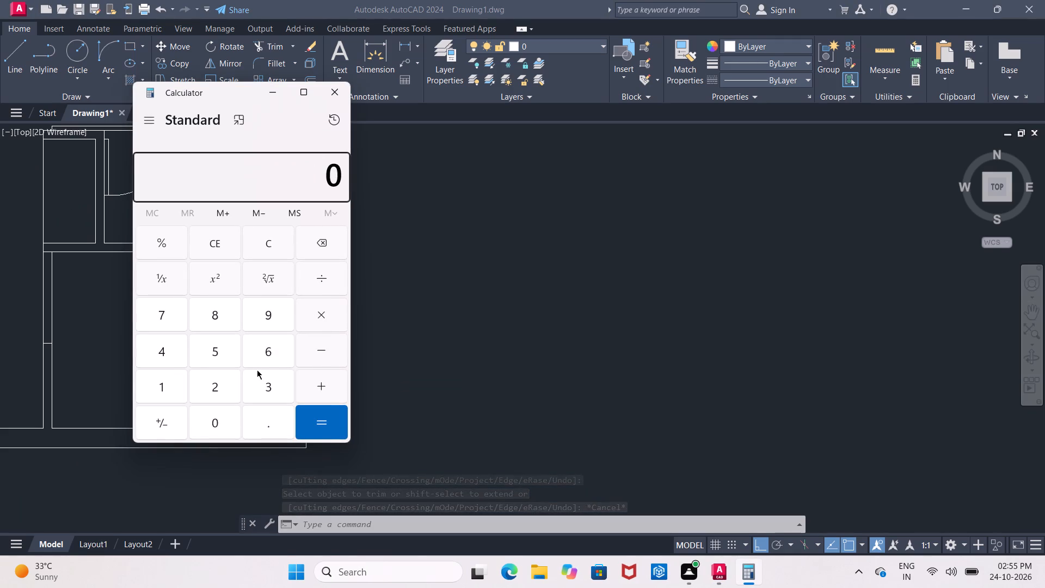
key(6)
text(.9/2)
key(Return)
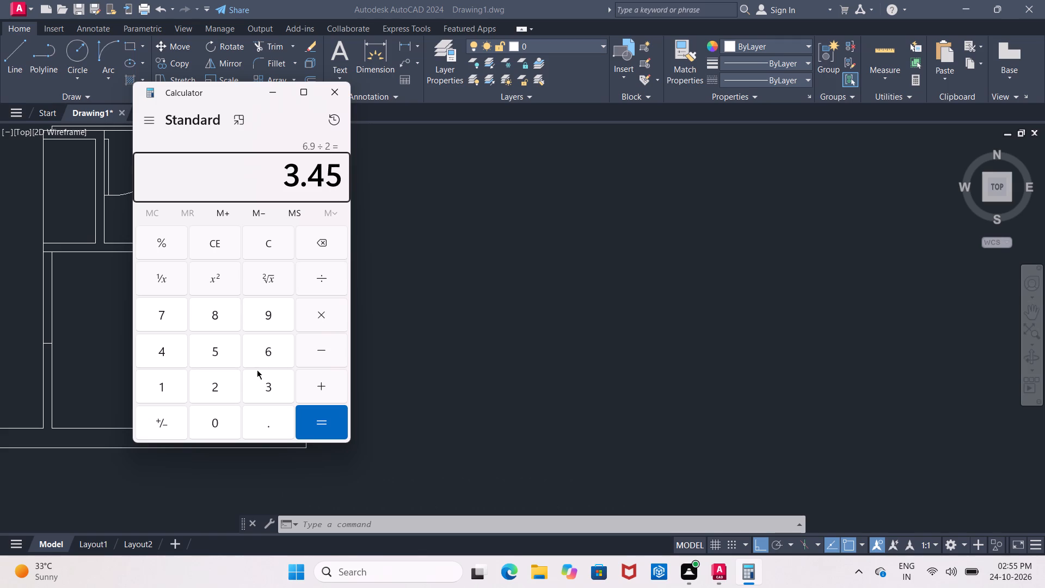
click(331, 99)
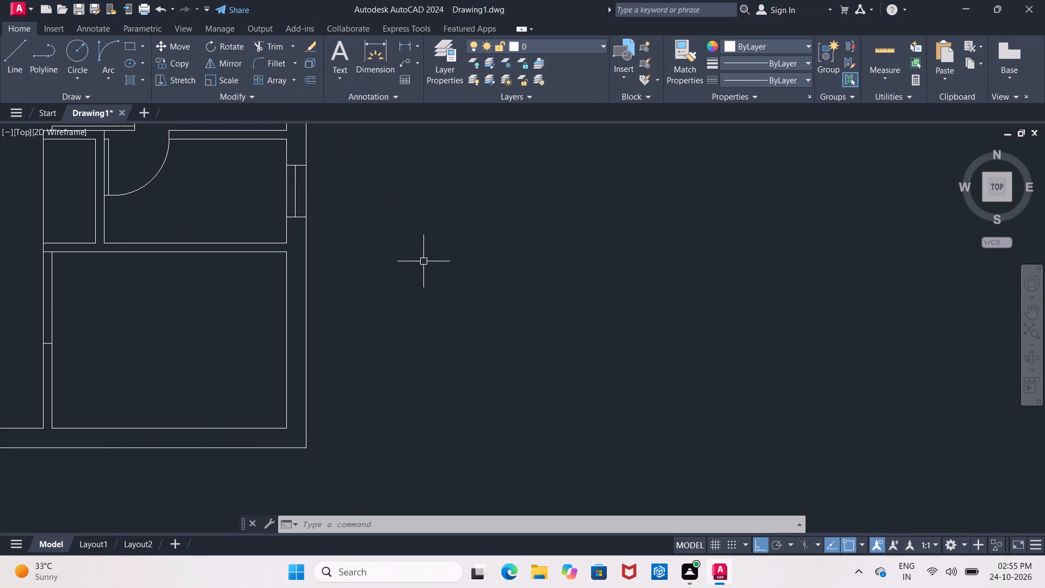
Offset the southeast room's south inner wall line 3'4.5" north into the room.
key(Escape)
key(o)
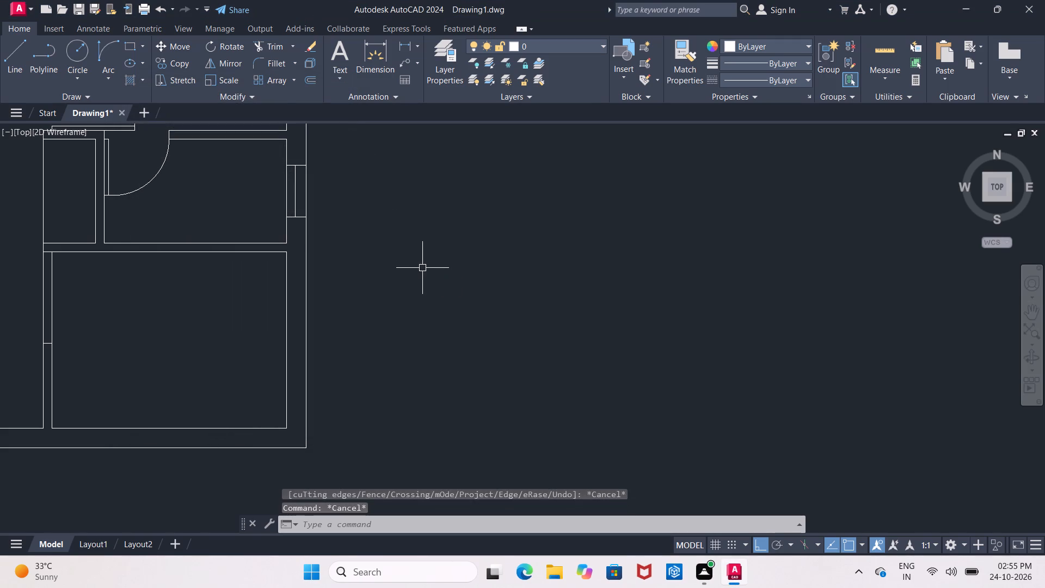
key(Return)
text(3'4.5")
key(Return)
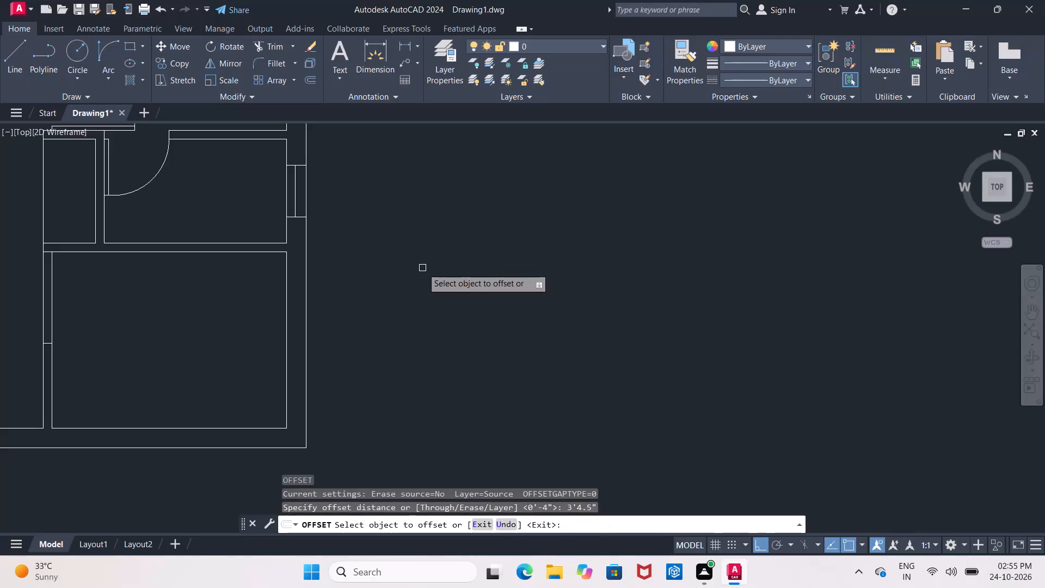
click(253, 431)
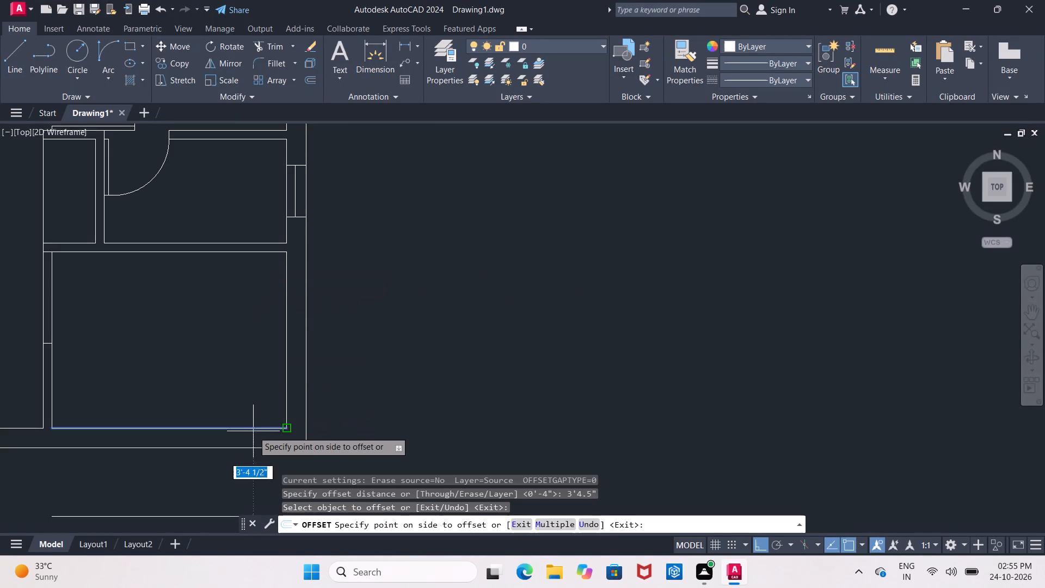
click(234, 381)
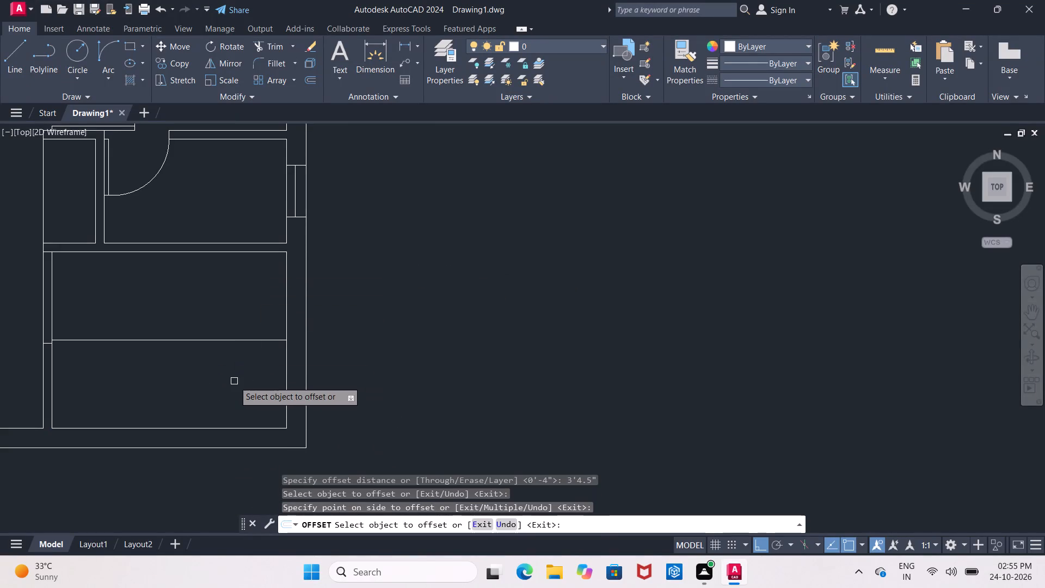
key(Return)
Offset the southeast room's middle construction line 1'8" to both its north and south.
key(Return)
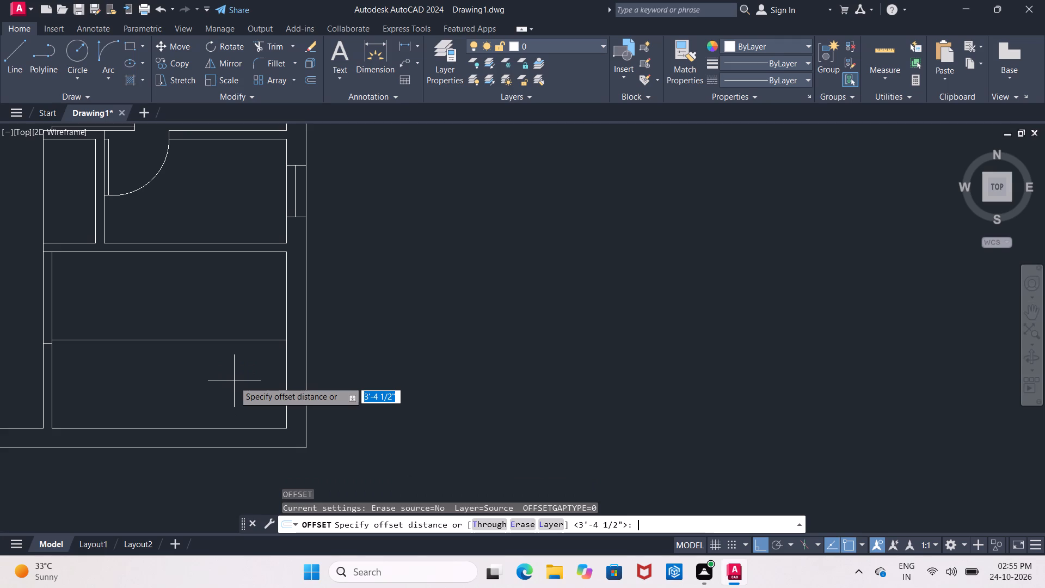
text(1'8")
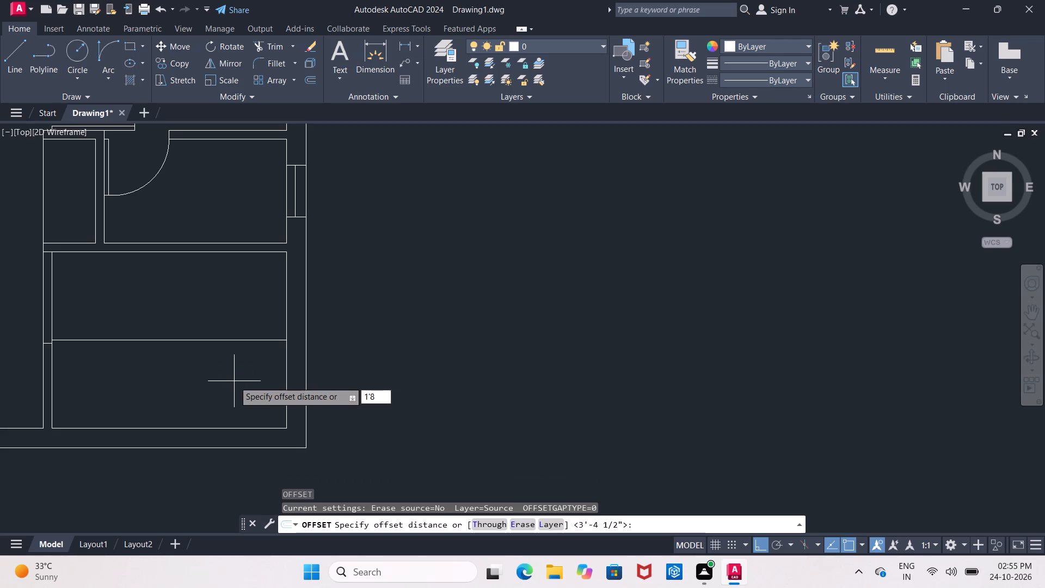
key(Return)
click(234, 341)
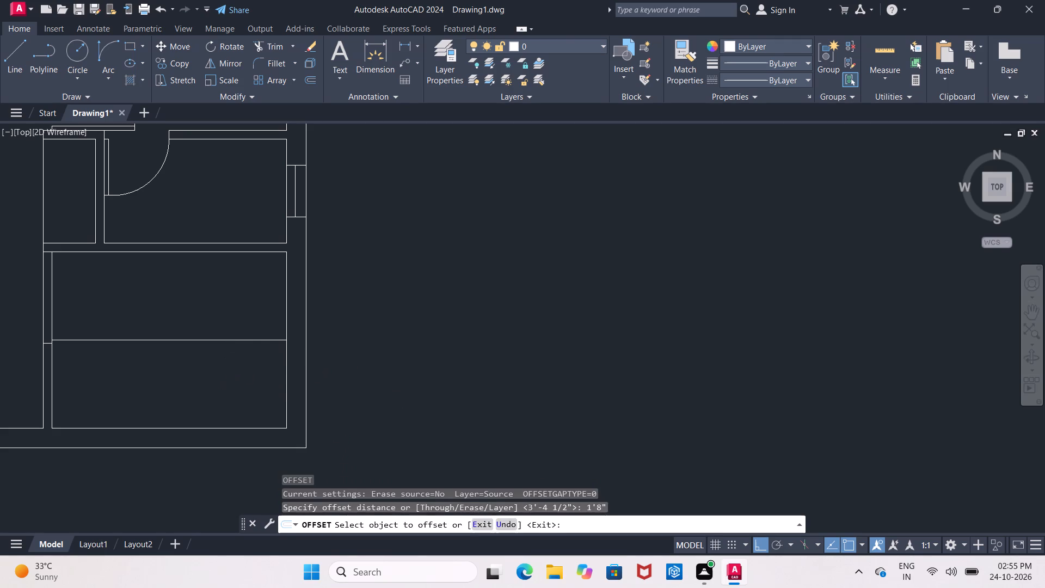
click(228, 312)
click(229, 340)
click(235, 372)
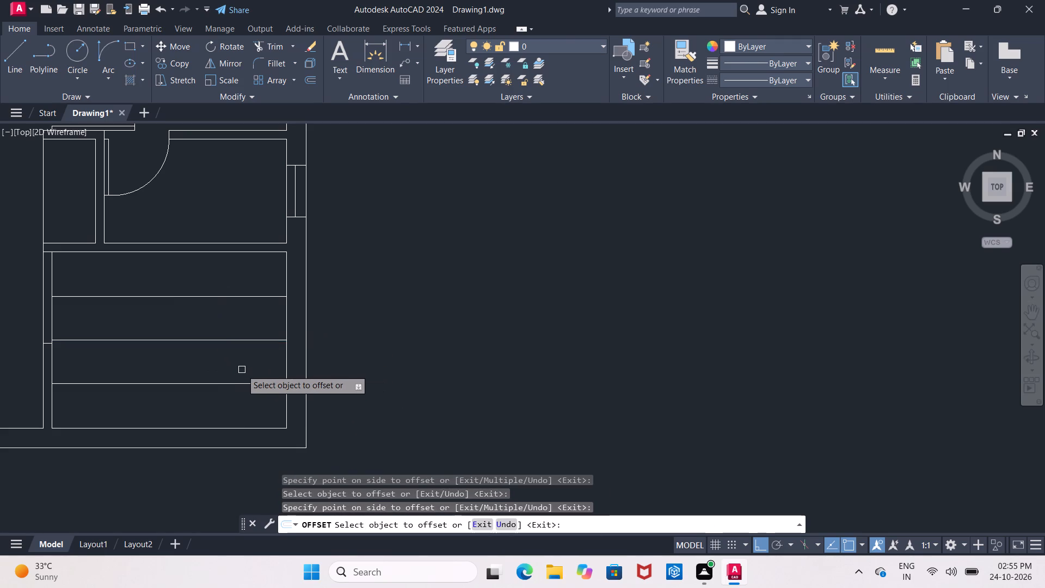
Extend the southeast room's upper and lower construction lines east to the outer wall face.
key(Escape)
text(ex)
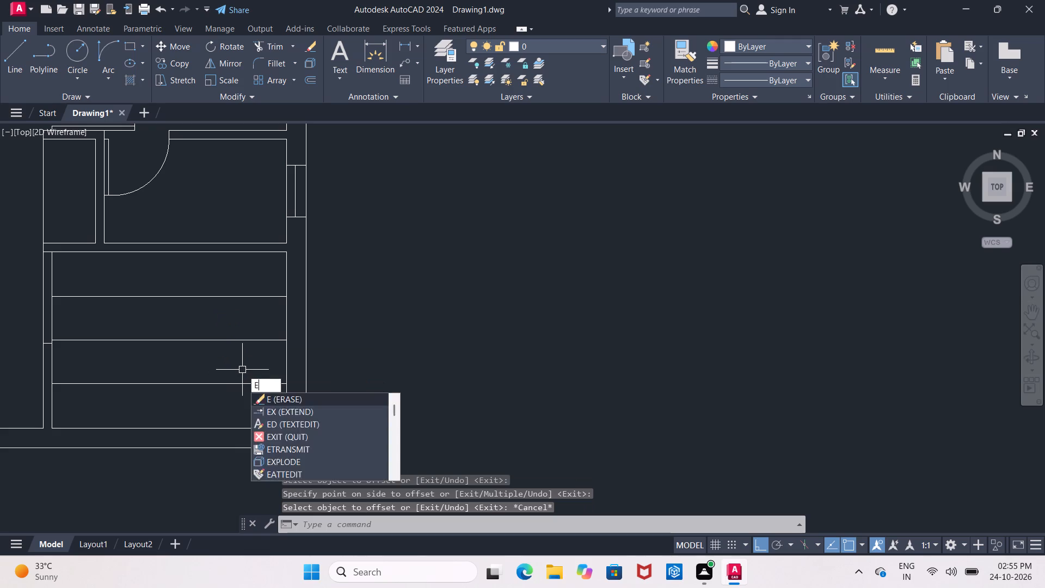
key(space)
key(space)
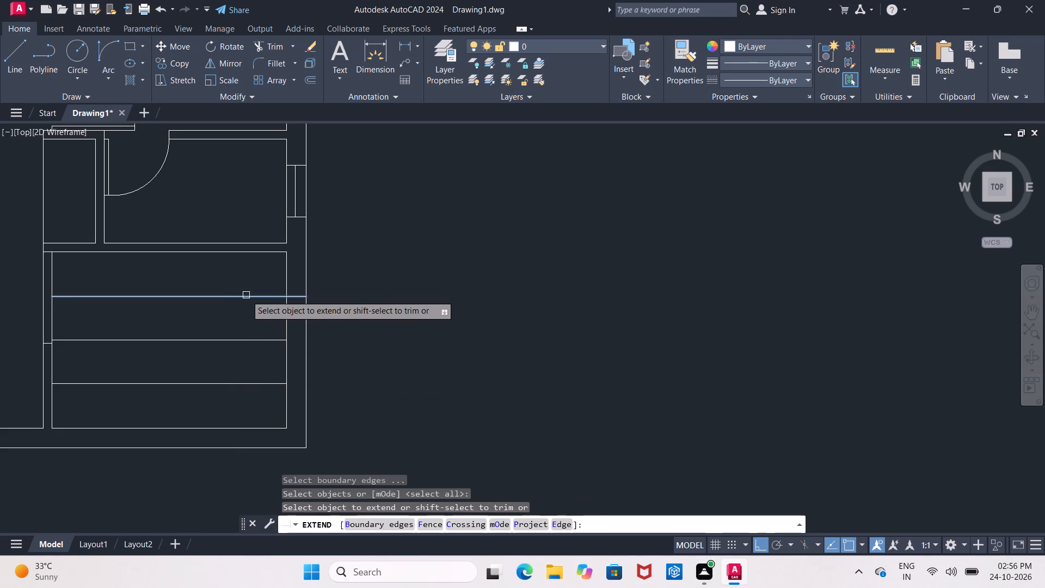
click(246, 295)
click(259, 382)
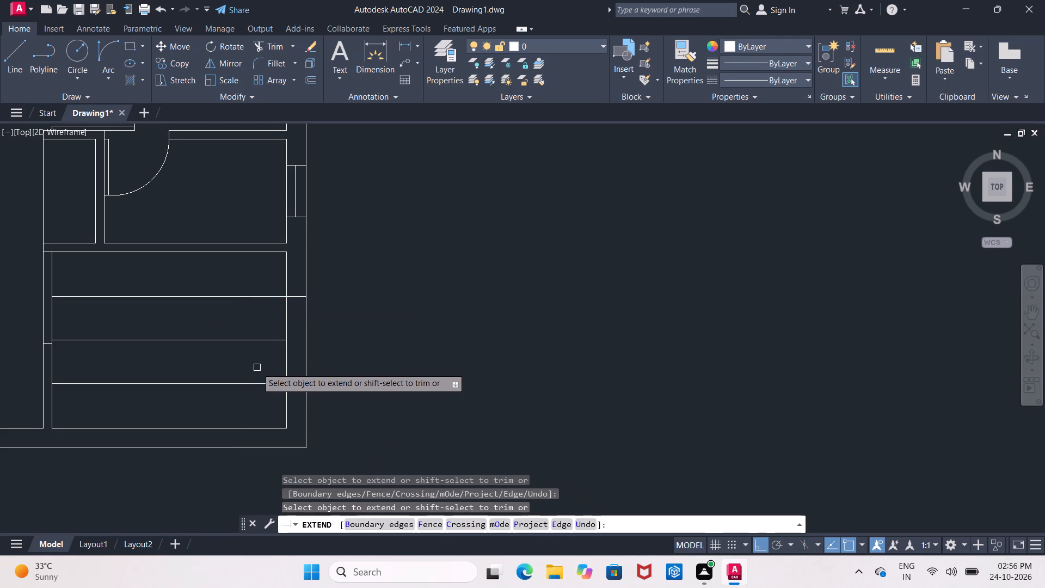
key(Escape)
Trim the two window edge lines out of the southeast room's interior and erase the middle construction line.
key(t)
text(r)
key(space)
key(space)
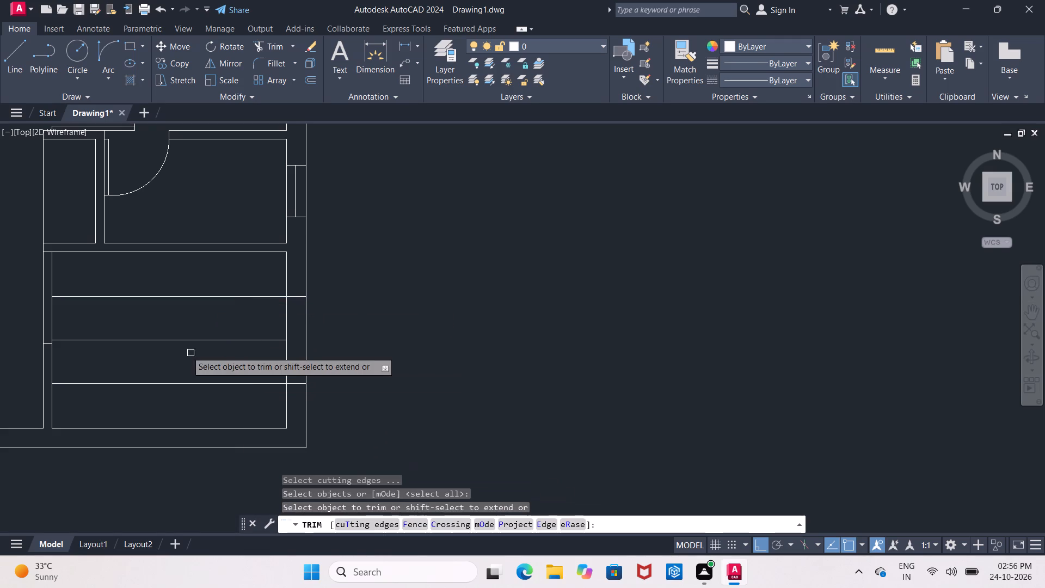
drag(197, 272, 199, 278)
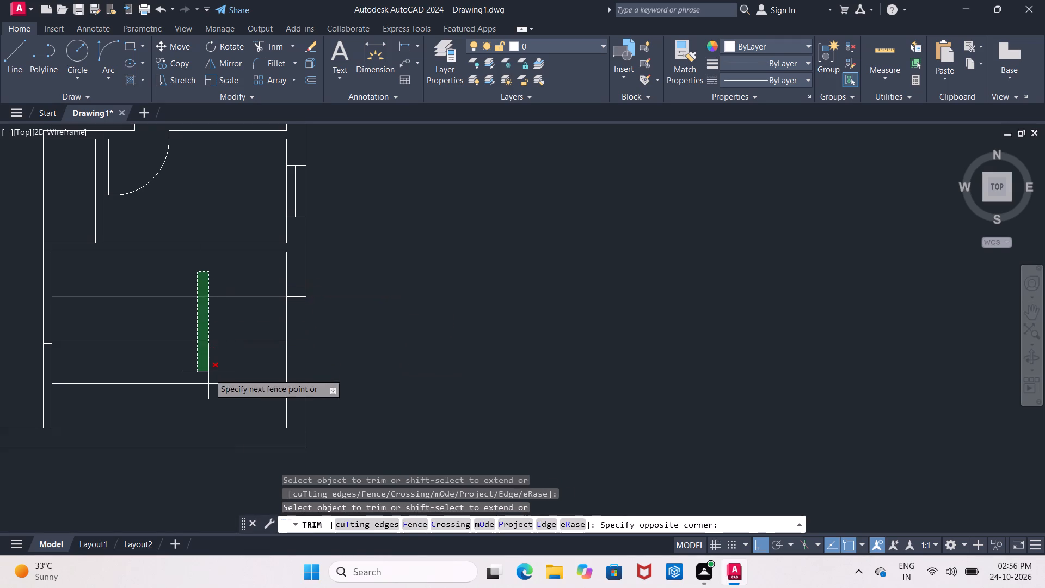
click(213, 395)
key(Escape)
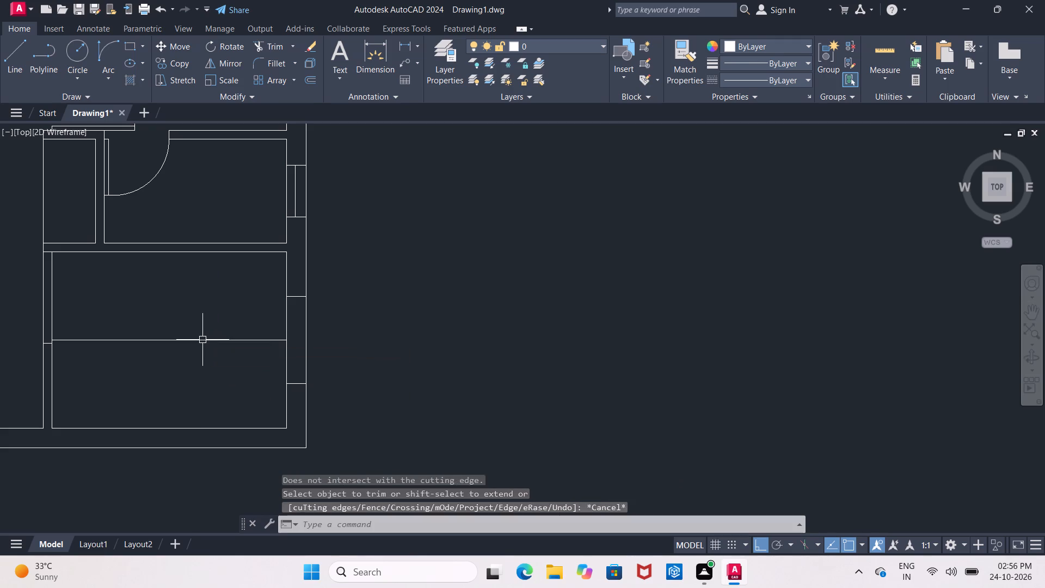
click(202, 340)
key(Delete)
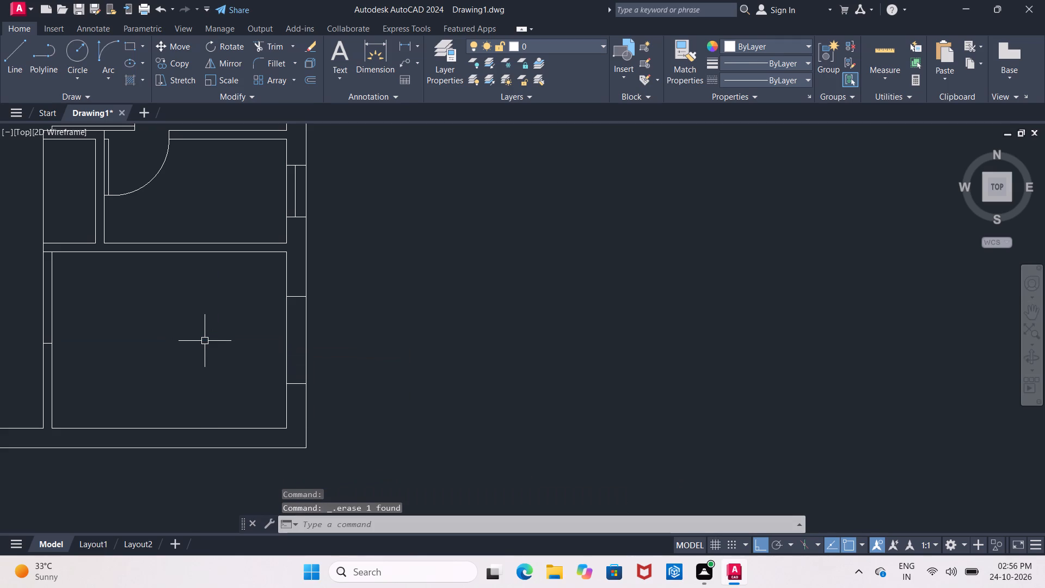
Offset the southeast room's inner east wall line 2.25" outward into the wall.
key(o)
key(Return)
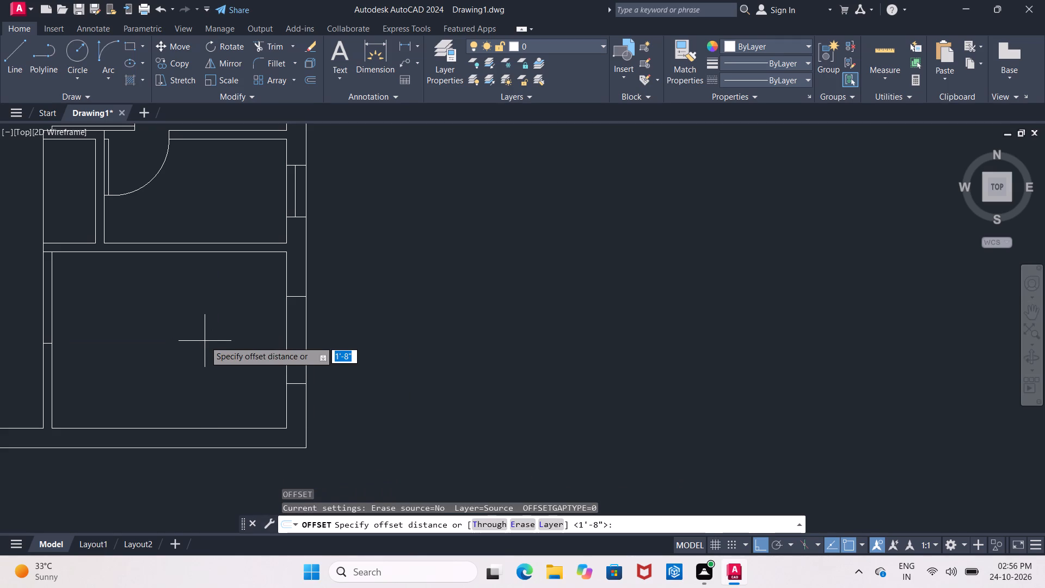
text(2.25")
key(Return)
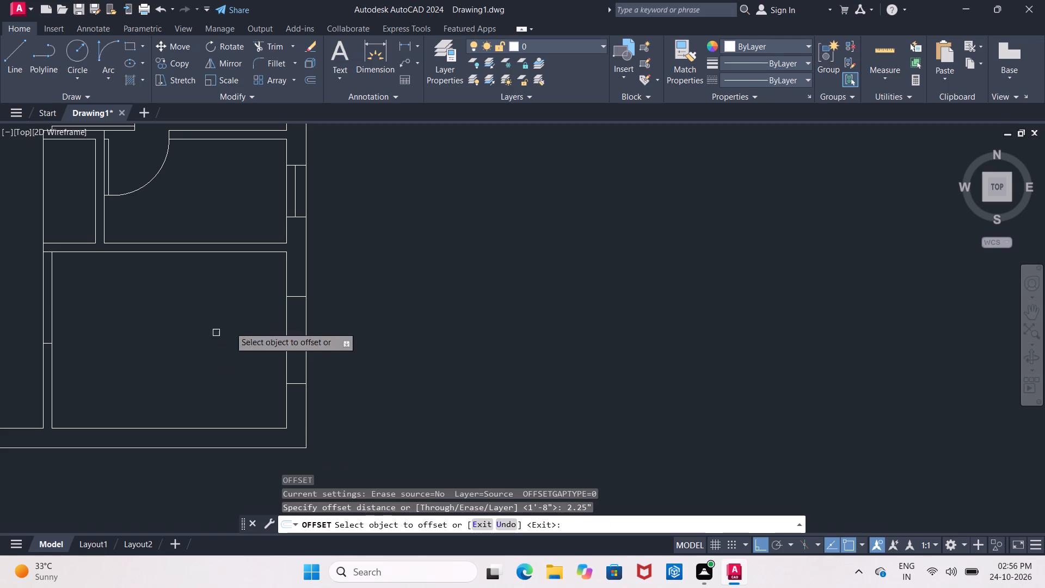
scroll(323, 319, up, 1)
click(266, 351)
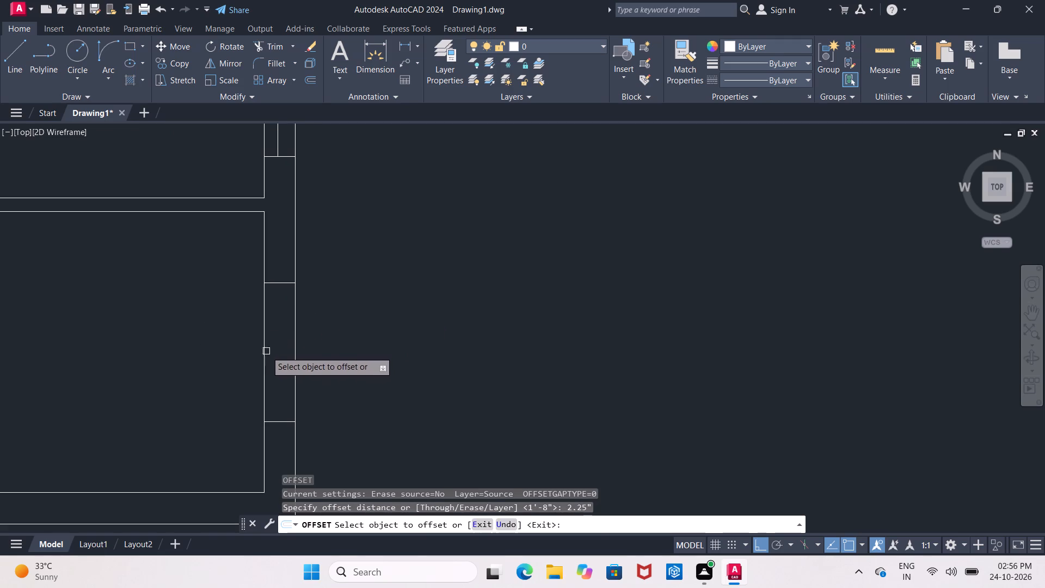
click(279, 364)
key(Return)
Offset the new window line 1.5" further east to form the second glazing line.
key(Return)
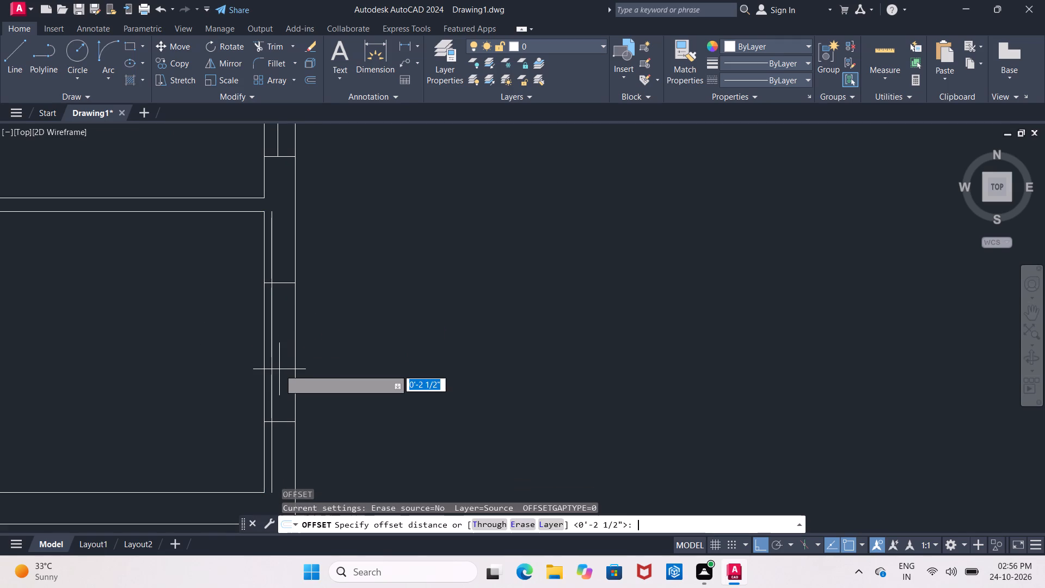
text(1.5")
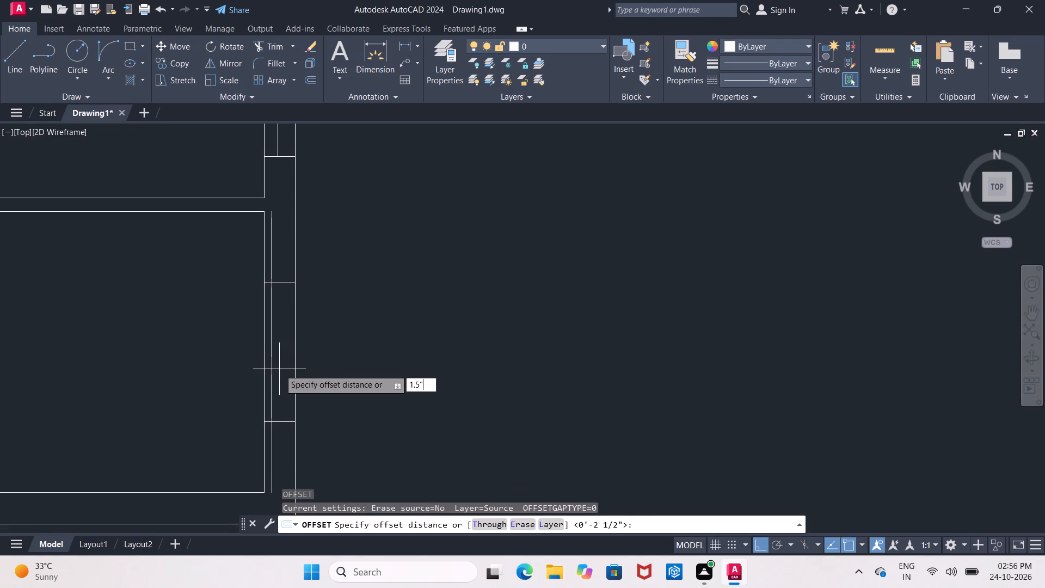
key(Return)
scroll(302, 367, up, 2)
click(223, 361)
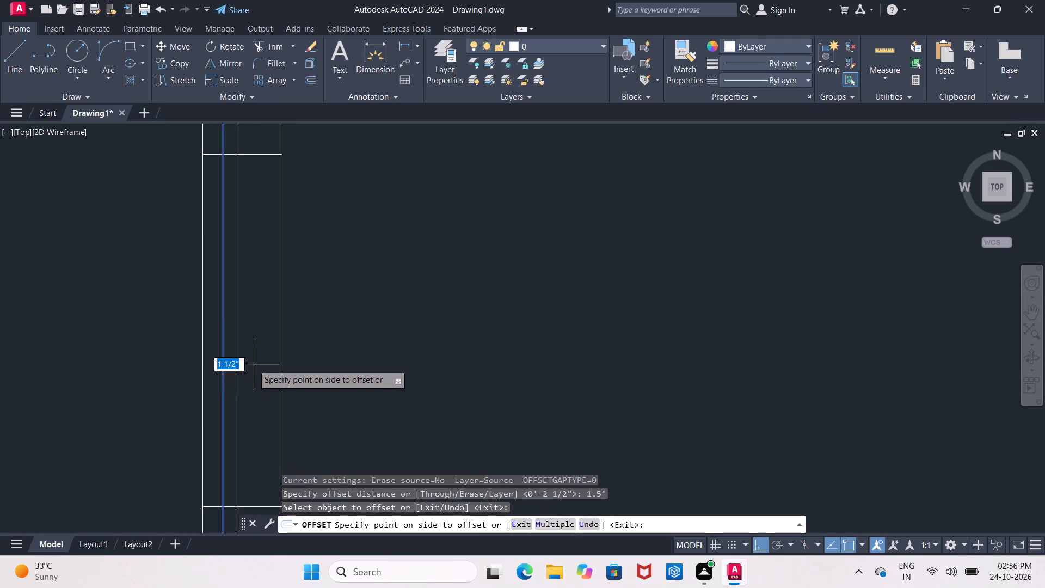
click(253, 364)
scroll(253, 364, down, 1)
middle_drag(253, 364, 257, 395)
key(Escape)
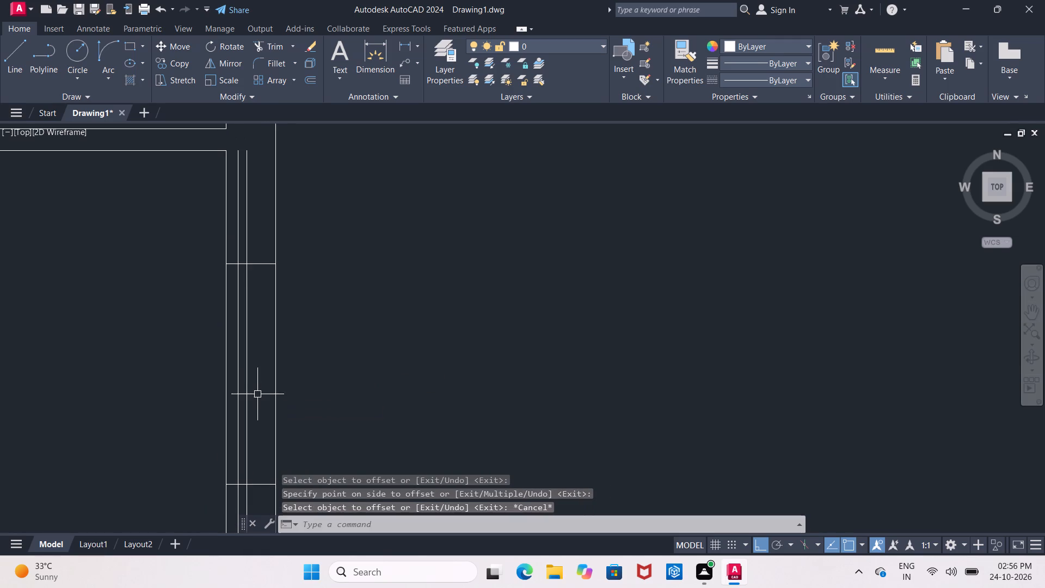
Trim both glazing lines beyond the north and south edges of the southeast room's window opening.
text(tr)
key(space)
key(space)
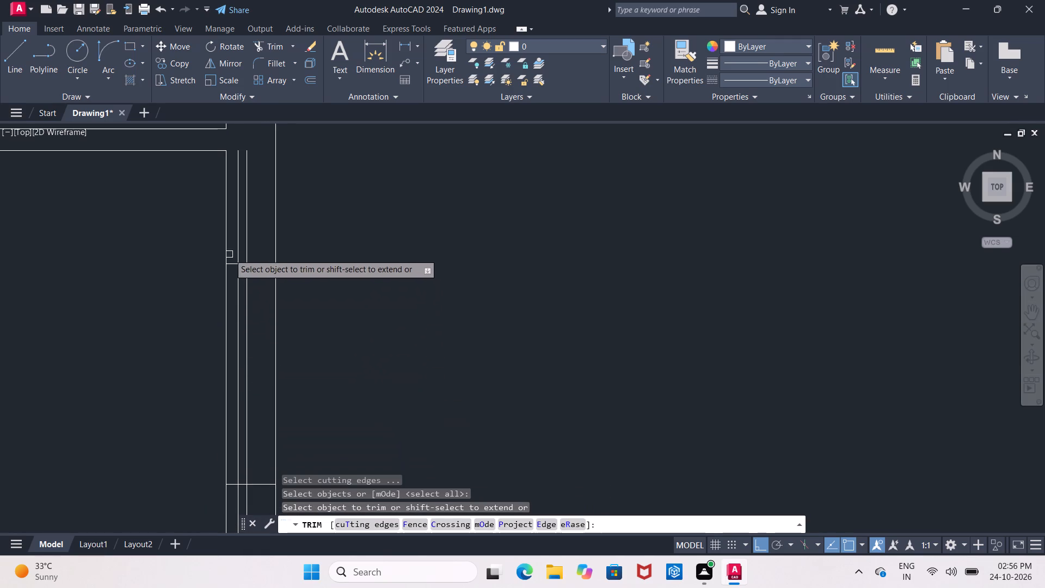
click(237, 243)
click(243, 248)
click(248, 250)
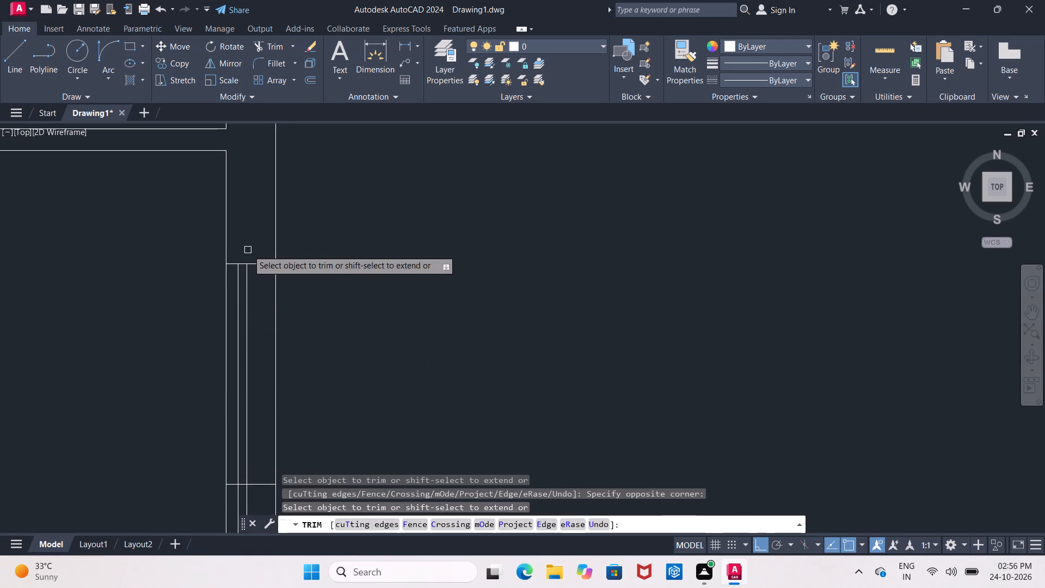
scroll(248, 250, down, 1)
click(242, 410)
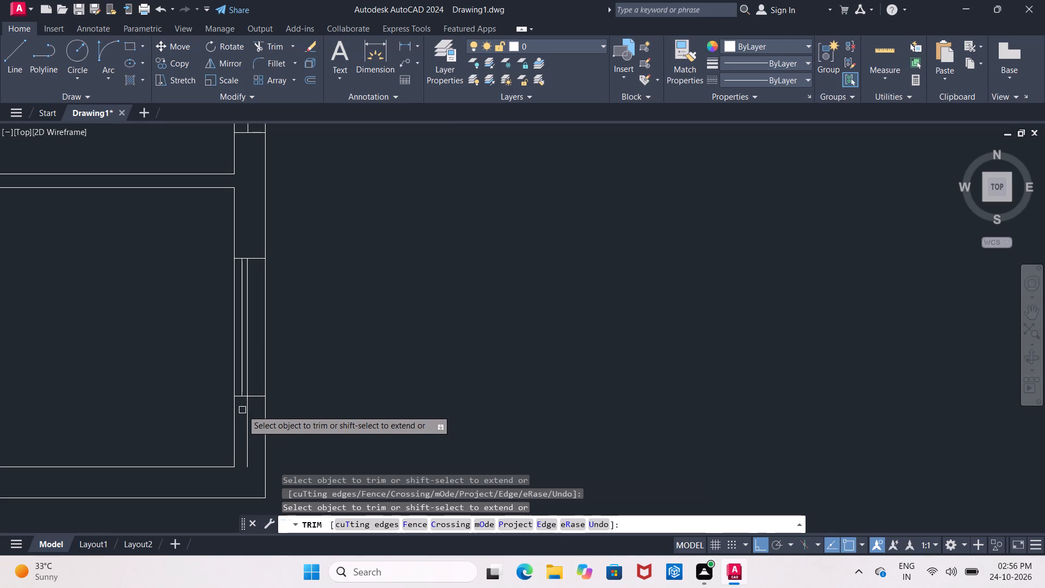
click(244, 410)
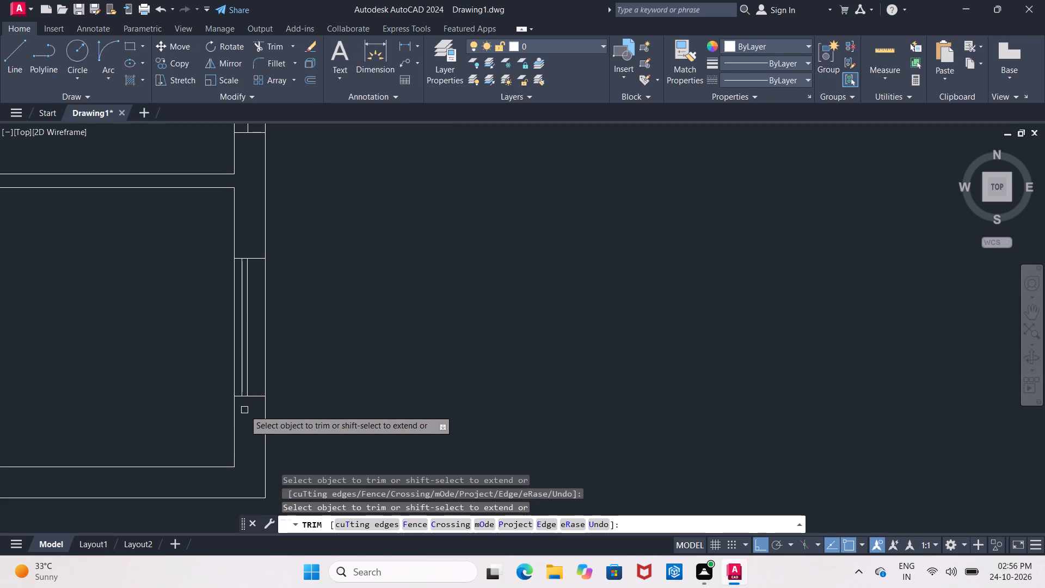
scroll(244, 410, down, 1)
middle_drag(244, 410, 311, 284)
scroll(303, 314, down, 2)
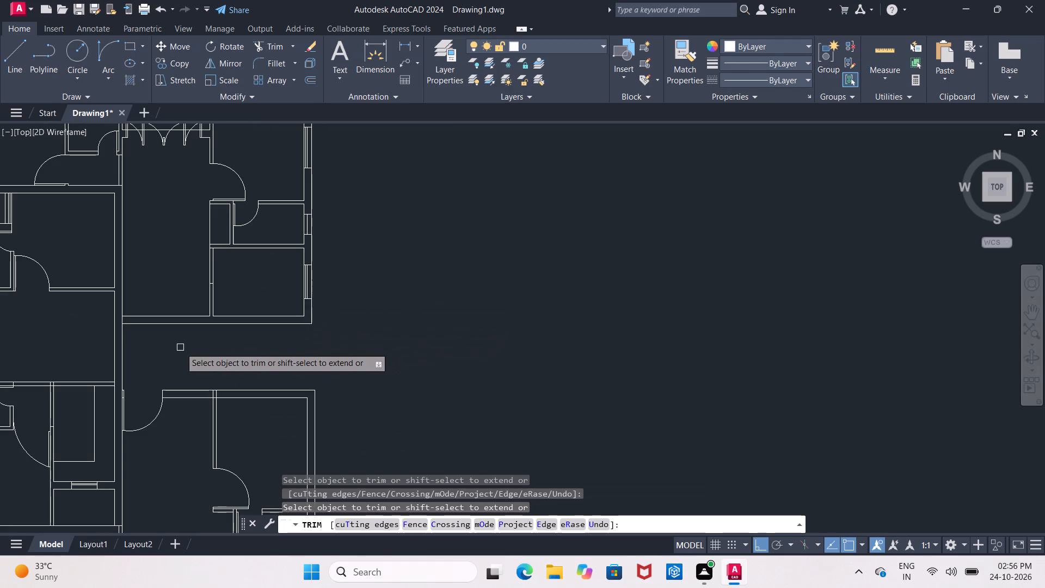
middle_drag(166, 315, 267, 308)
scroll(230, 310, up, 2)
scroll(243, 305, down, 2)
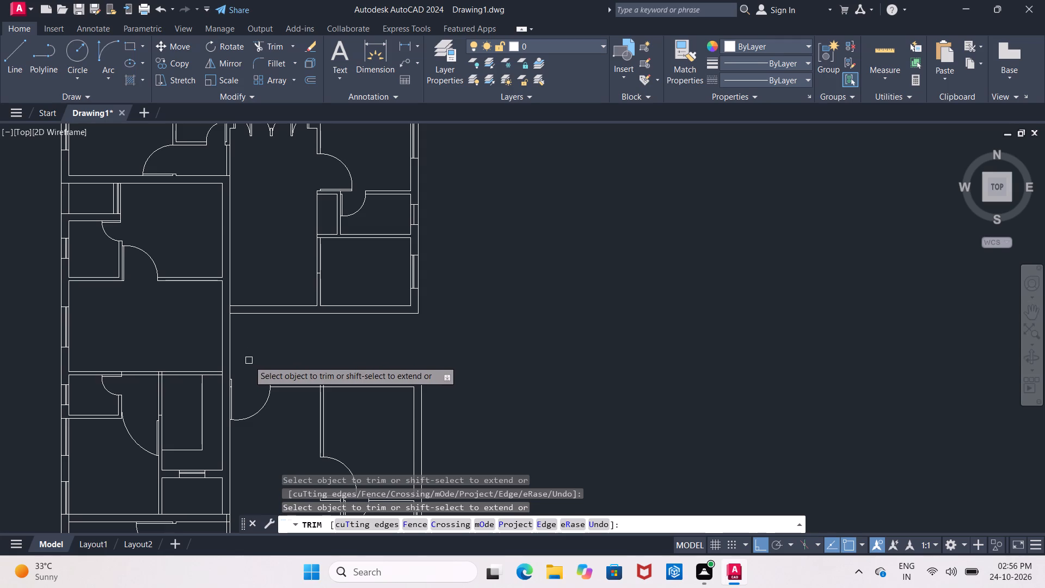
key(Escape)
Copy the entrance door and its jambs from the southern block's north wall up to the south wall of the northern block's hall.
middle_drag(251, 388, 256, 340)
scroll(256, 358, up, 1)
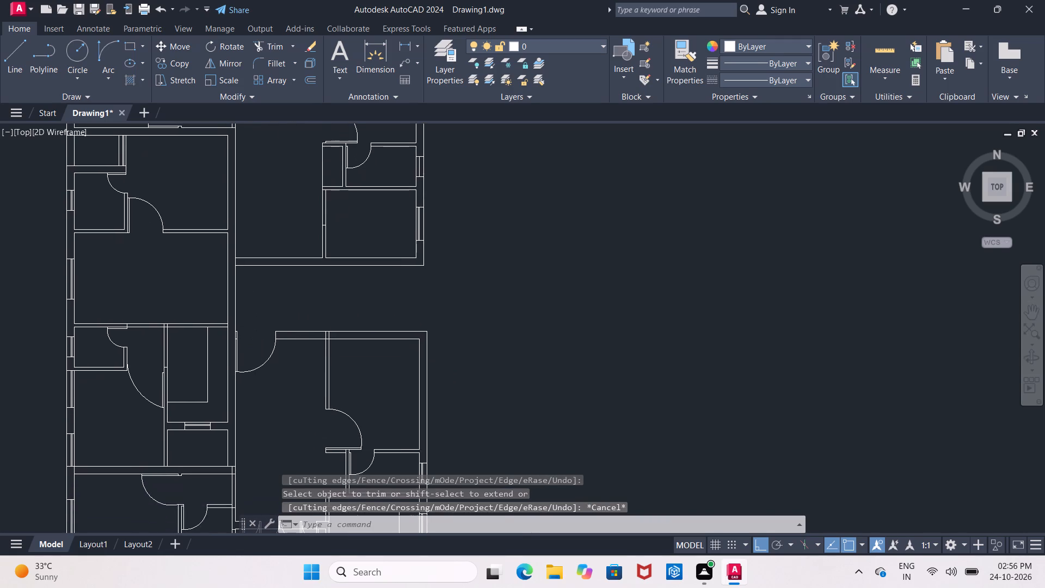
scroll(256, 358, up, 1)
scroll(224, 314, up, 1)
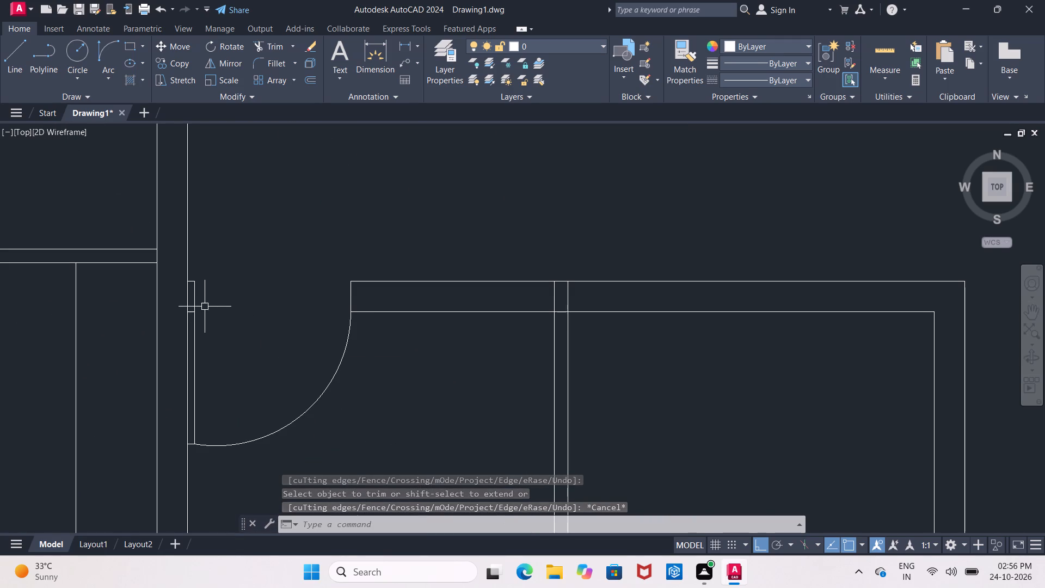
click(177, 268)
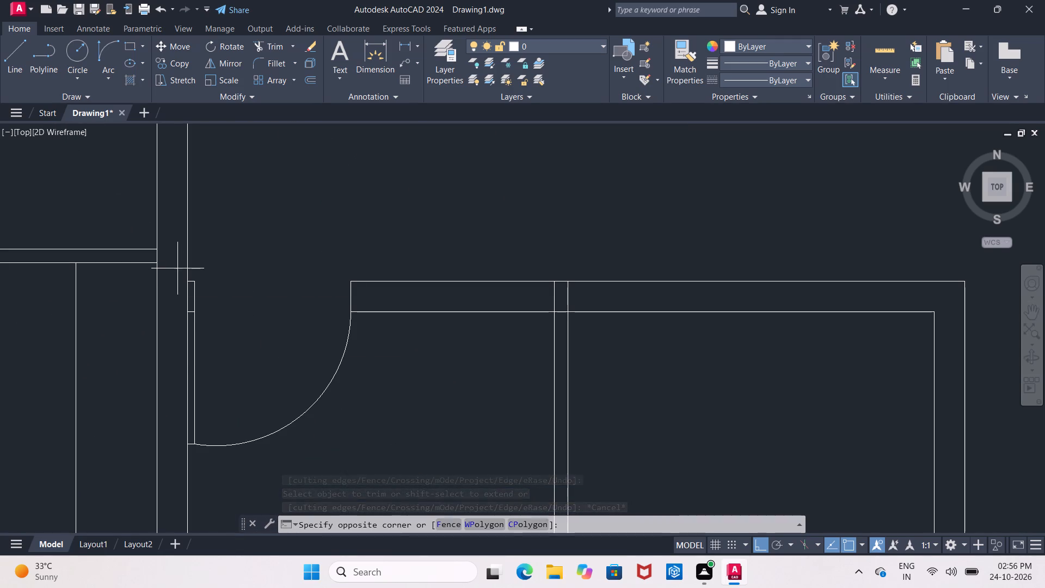
click(357, 470)
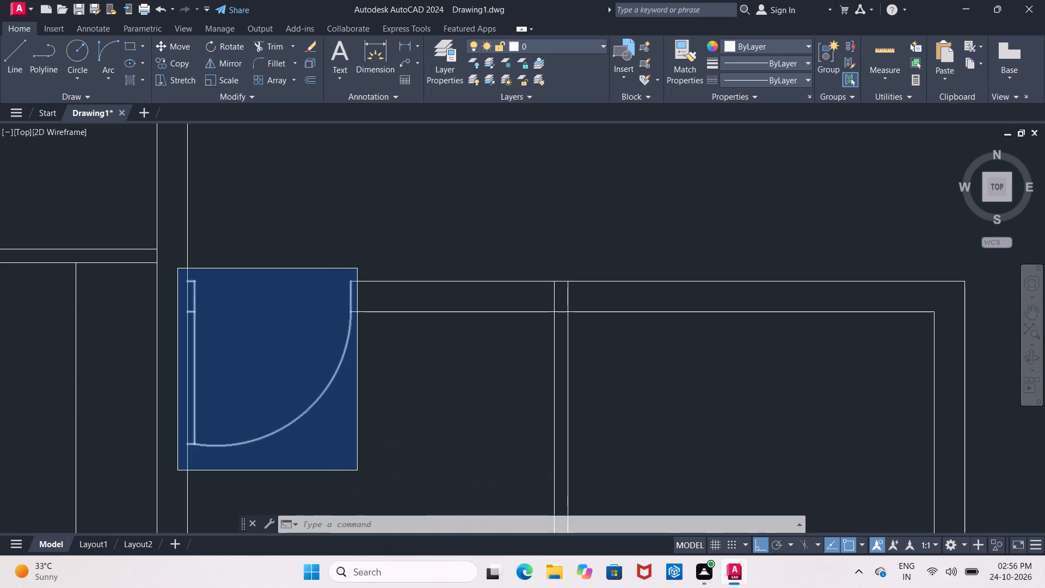
click(178, 62)
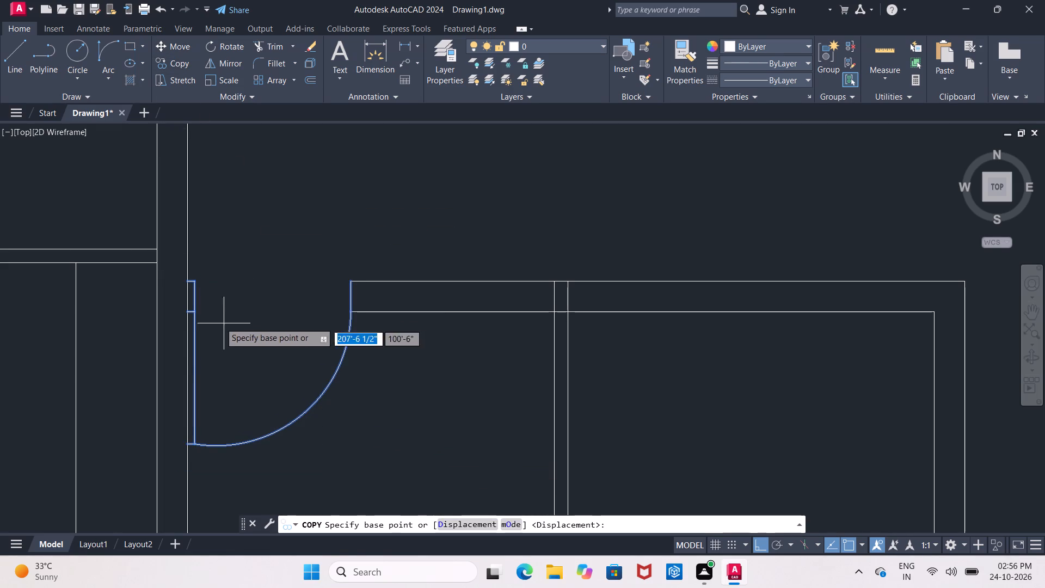
drag(352, 285, 353, 279)
middle_drag(346, 223, 345, 398)
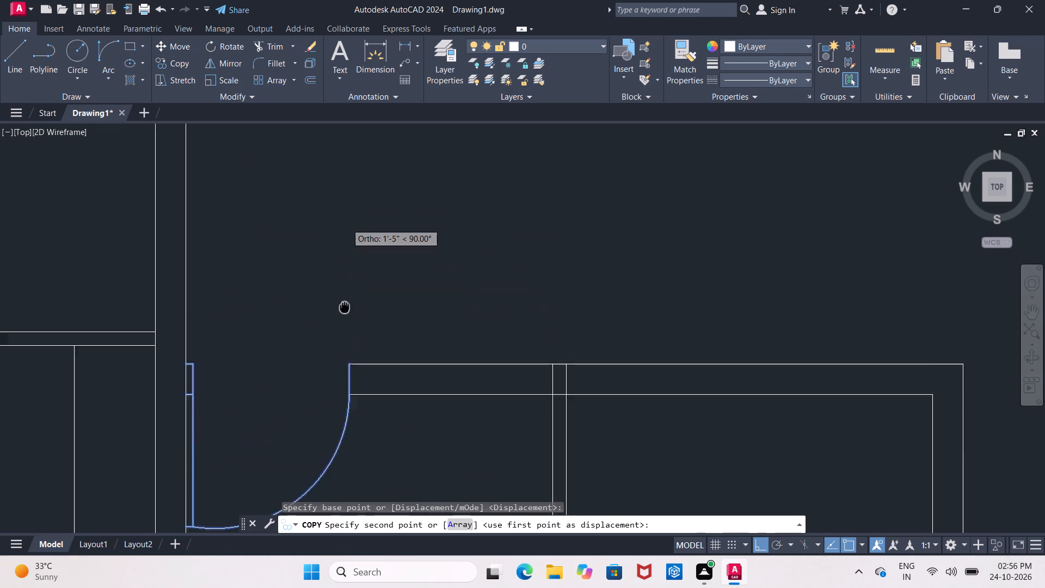
middle_drag(345, 398, 348, 445)
middle_drag(328, 328, 335, 384)
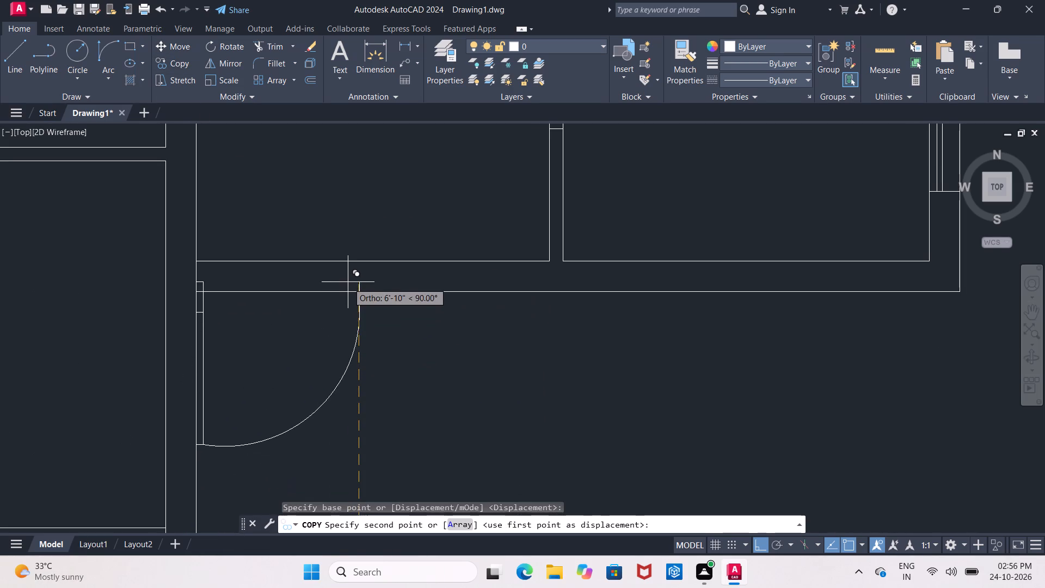
click(358, 255)
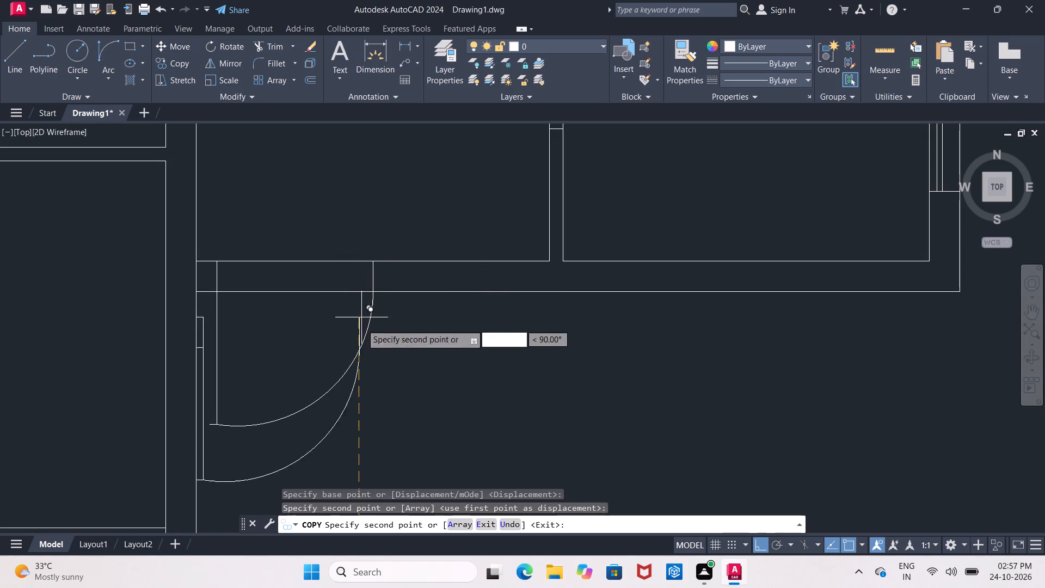
key(Escape)
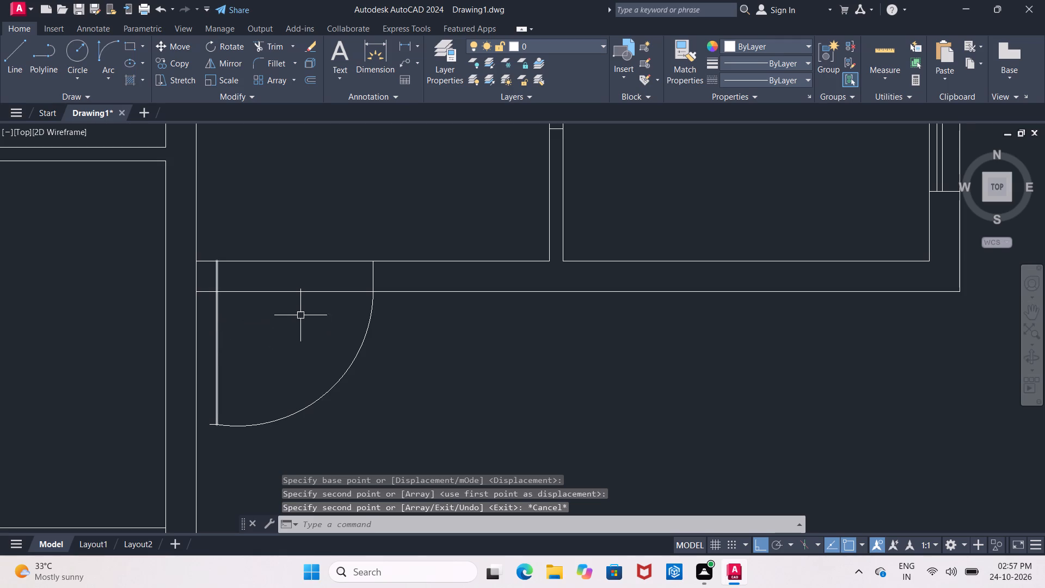
key(Escape)
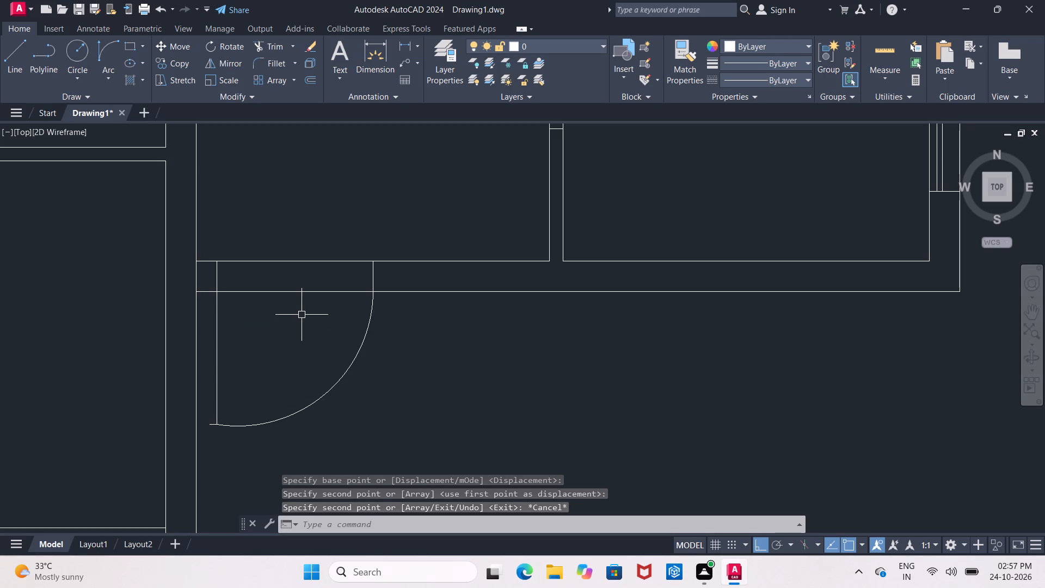
Move the copied door west so its leaf sits against the hall's west wall line.
click(207, 250)
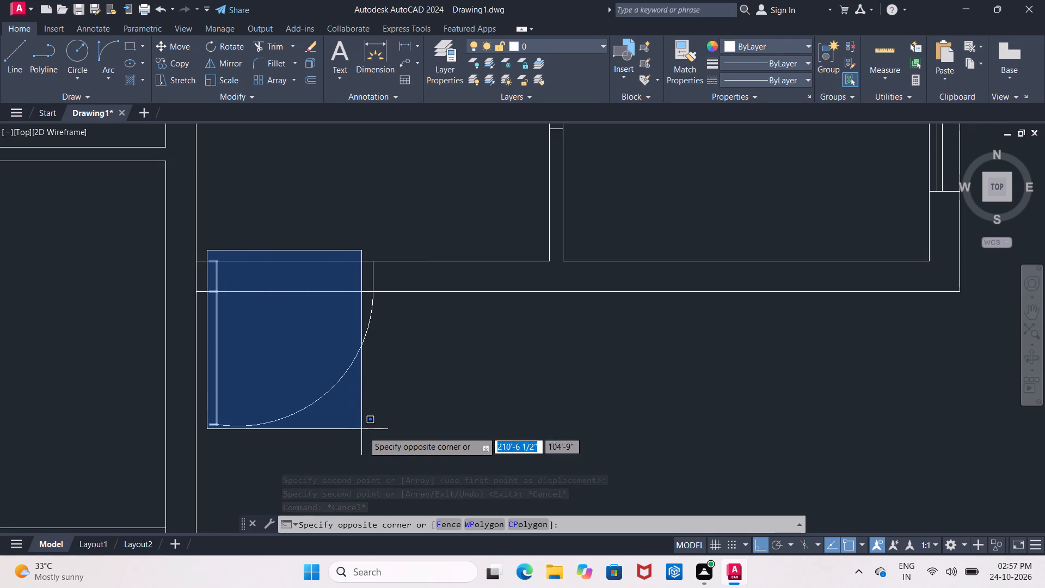
click(382, 436)
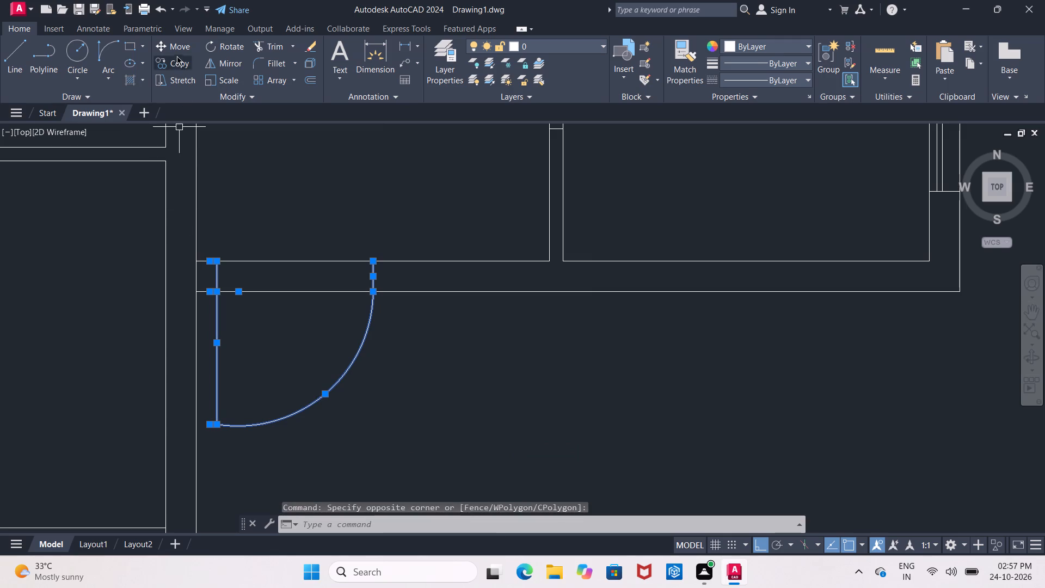
click(175, 48)
click(292, 346)
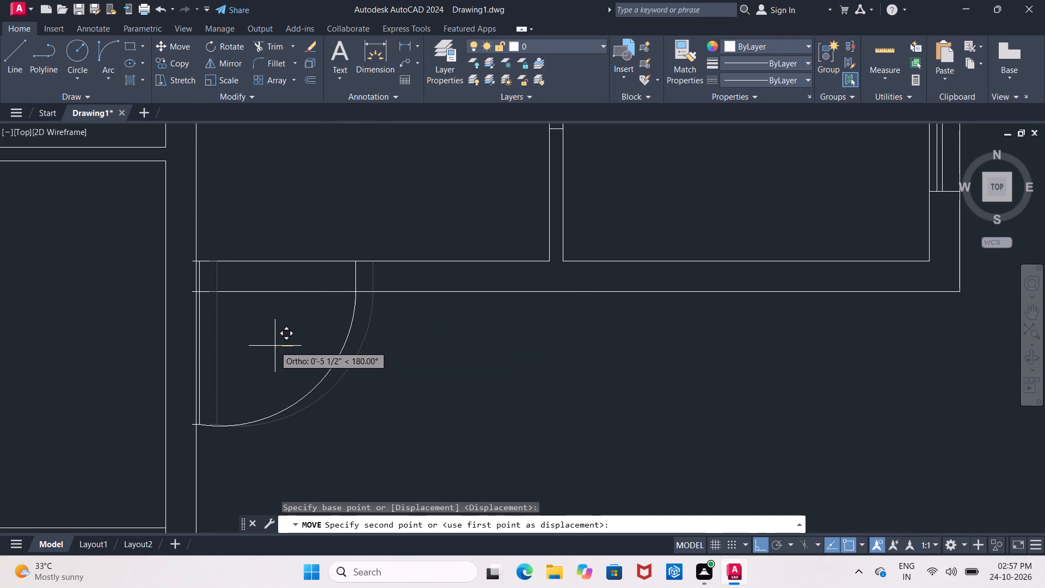
click(278, 346)
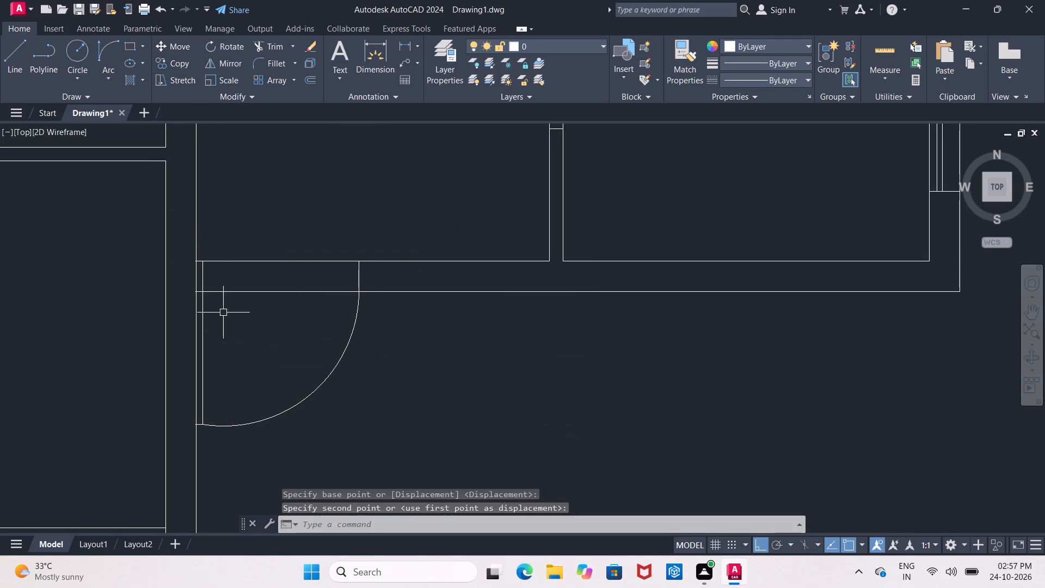
scroll(190, 250, up, 3)
scroll(227, 292, up, 2)
scroll(227, 295, down, 2)
middle_drag(227, 277, 228, 204)
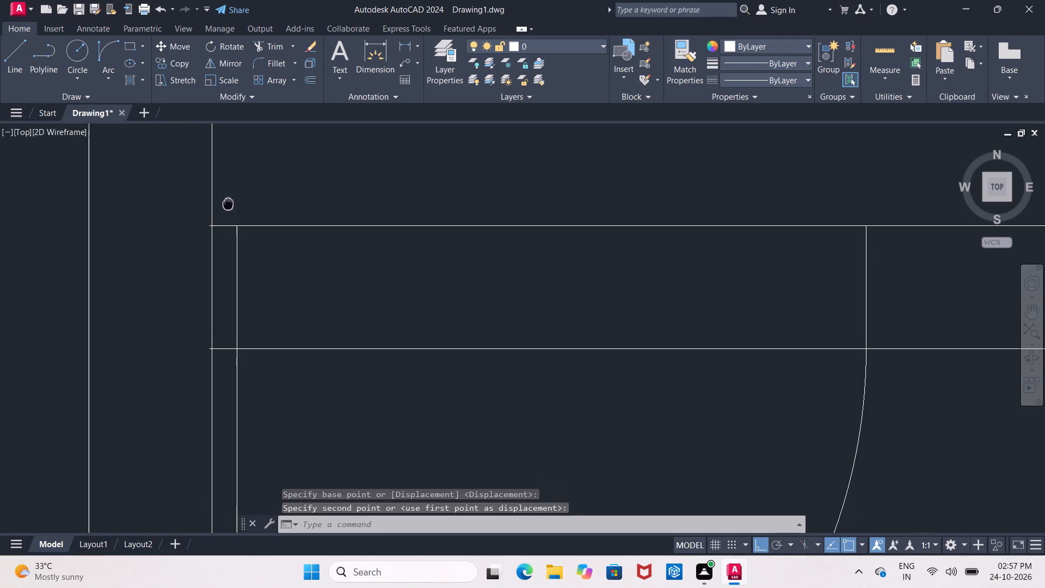
Move the copied entrance door slightly east so its western jamb corner meets the hall's west wall line exactly.
scroll(231, 215, down, 2)
click(205, 209)
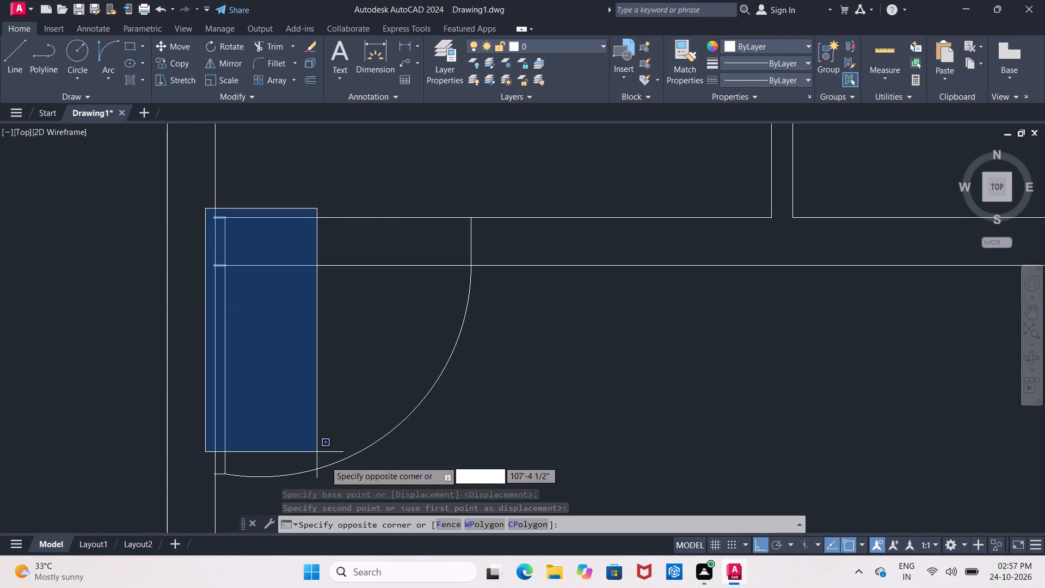
click(508, 485)
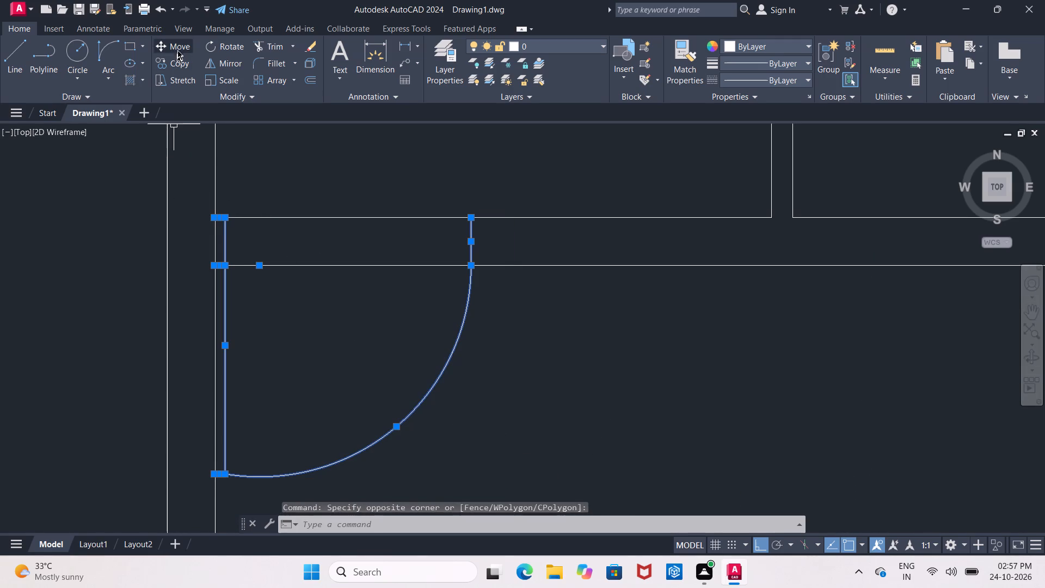
click(177, 48)
scroll(211, 222, up, 4)
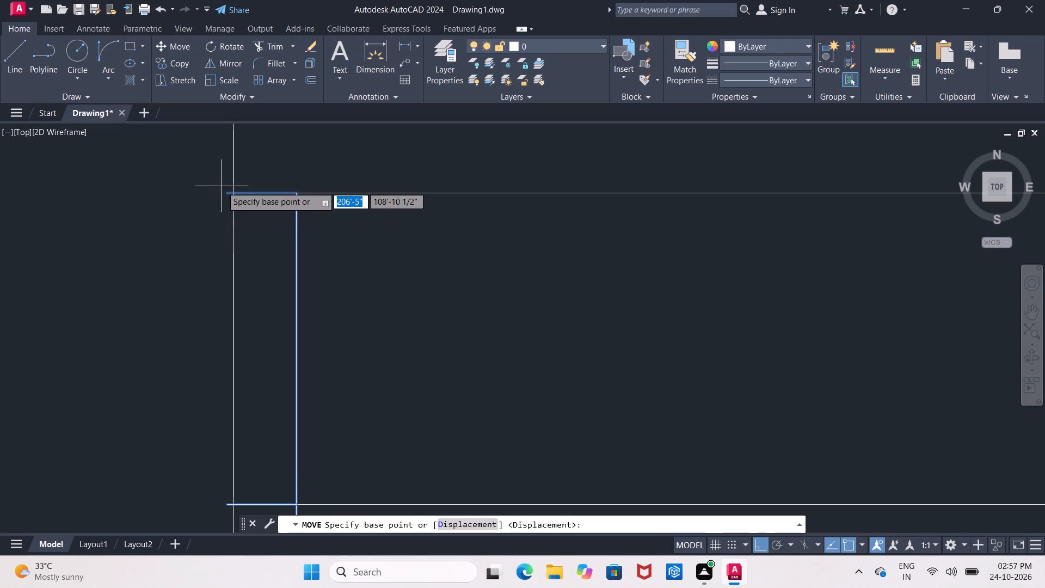
click(228, 194)
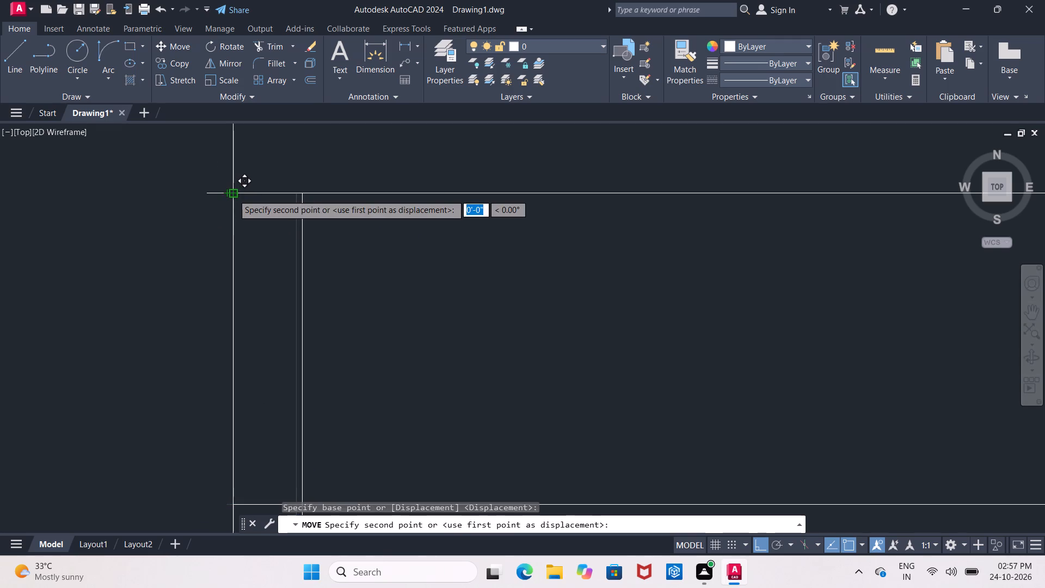
click(233, 194)
scroll(233, 194, down, 5)
middle_drag(298, 262, 286, 271)
key(Escape)
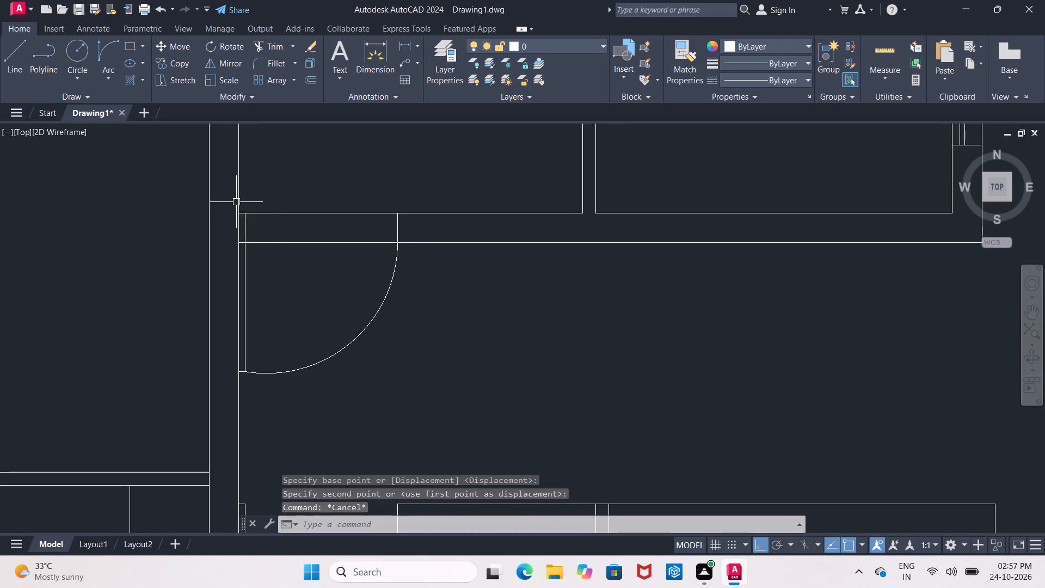
Mirror the door and jambs about the north face of the hall's south wall, erasing the source so it swings north into the hall.
click(228, 200)
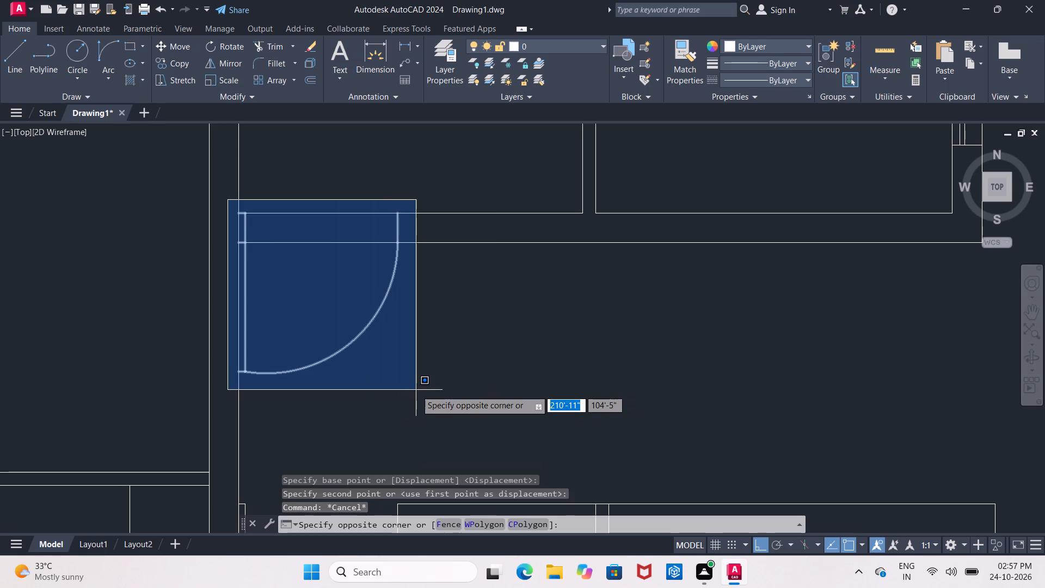
click(416, 390)
click(215, 64)
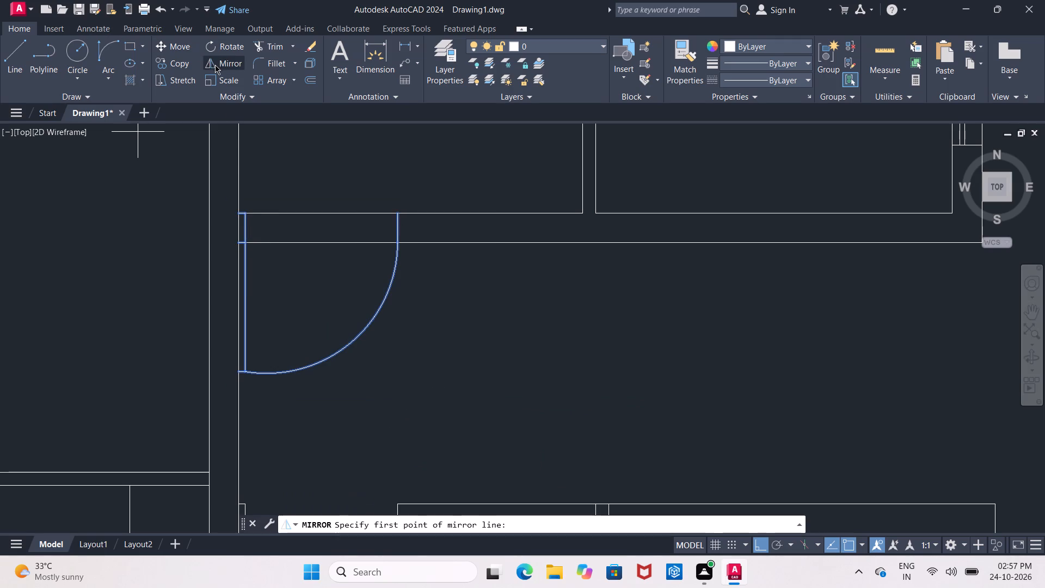
middle_drag(273, 206, 279, 271)
scroll(273, 210, down, 1)
scroll(278, 271, up, 3)
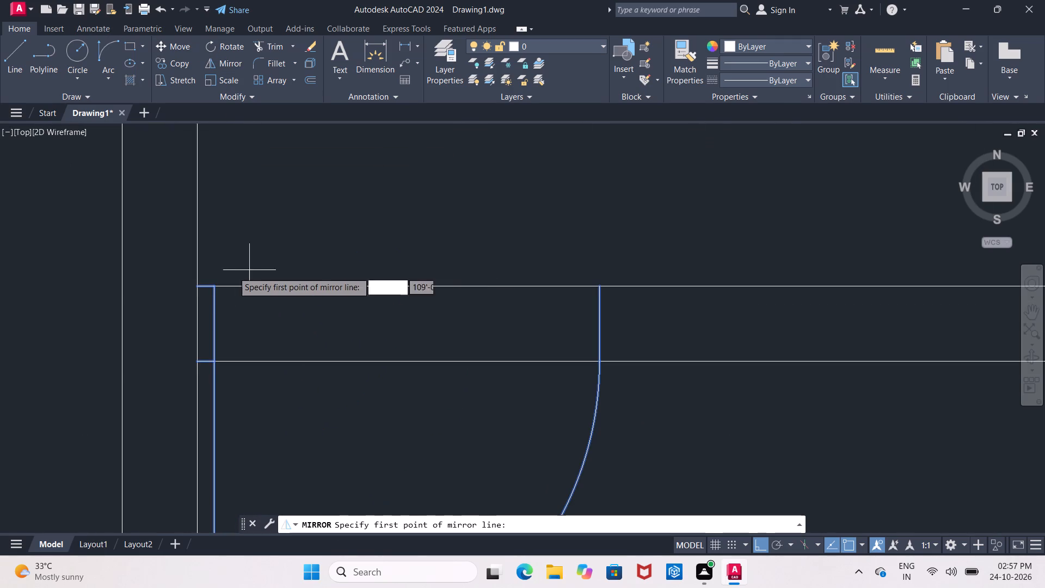
click(199, 285)
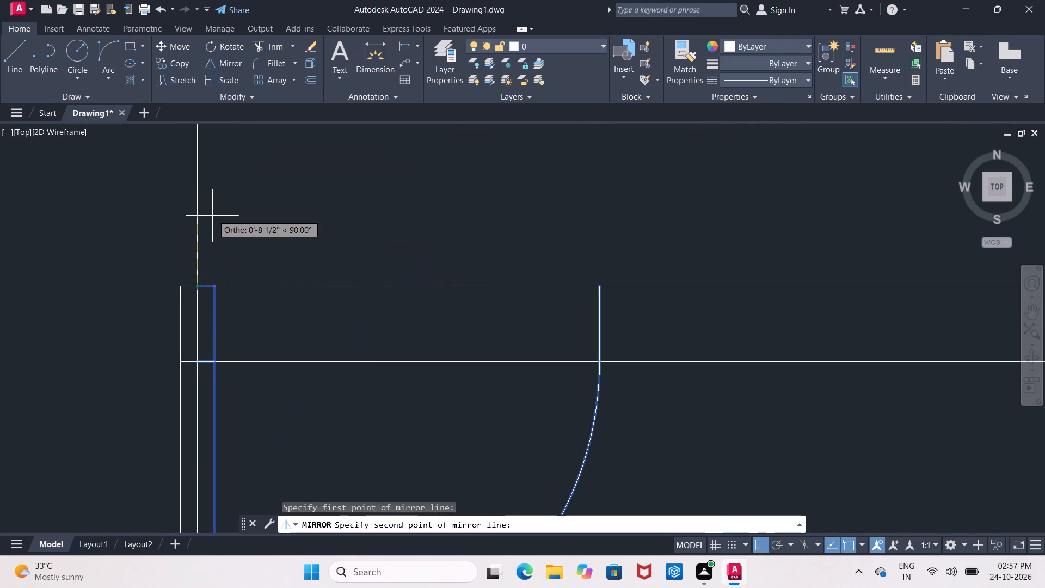
scroll(214, 234, down, 4)
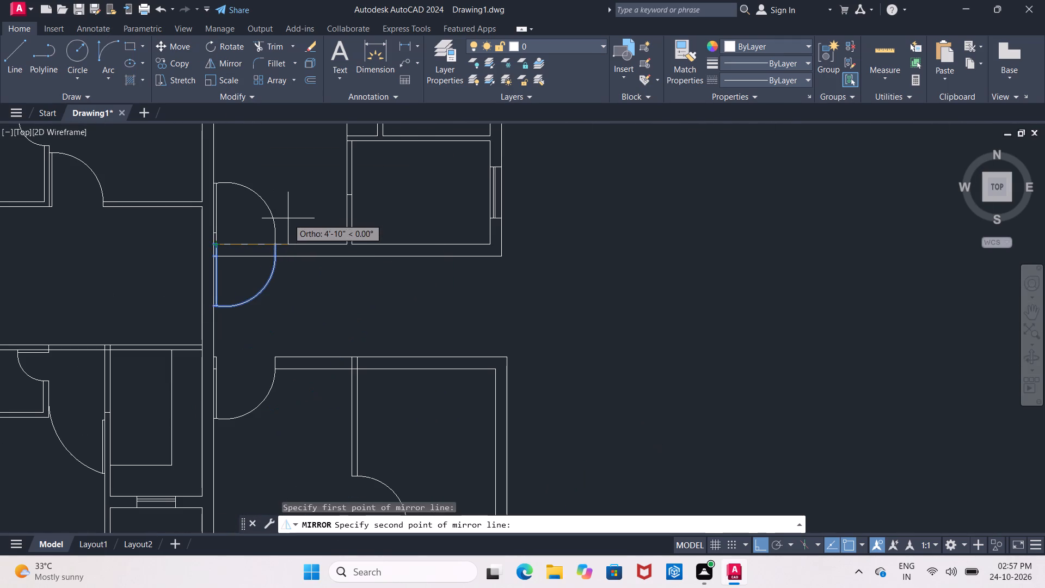
click(288, 219)
drag(305, 255, 288, 219)
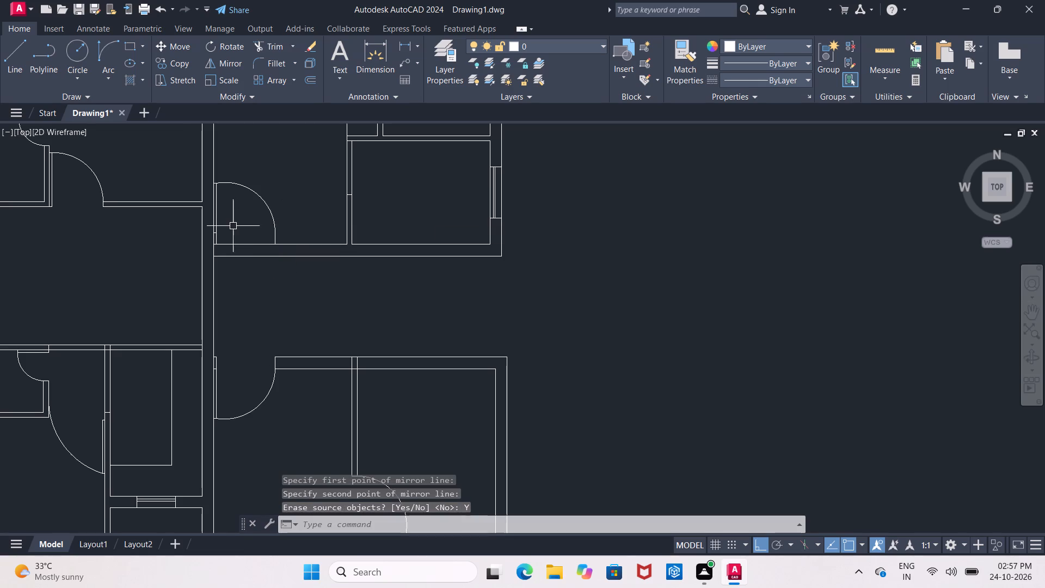
Move the mirrored door and jambs south so their base sits on the outer face of the hall's south wall.
scroll(233, 232, up, 1)
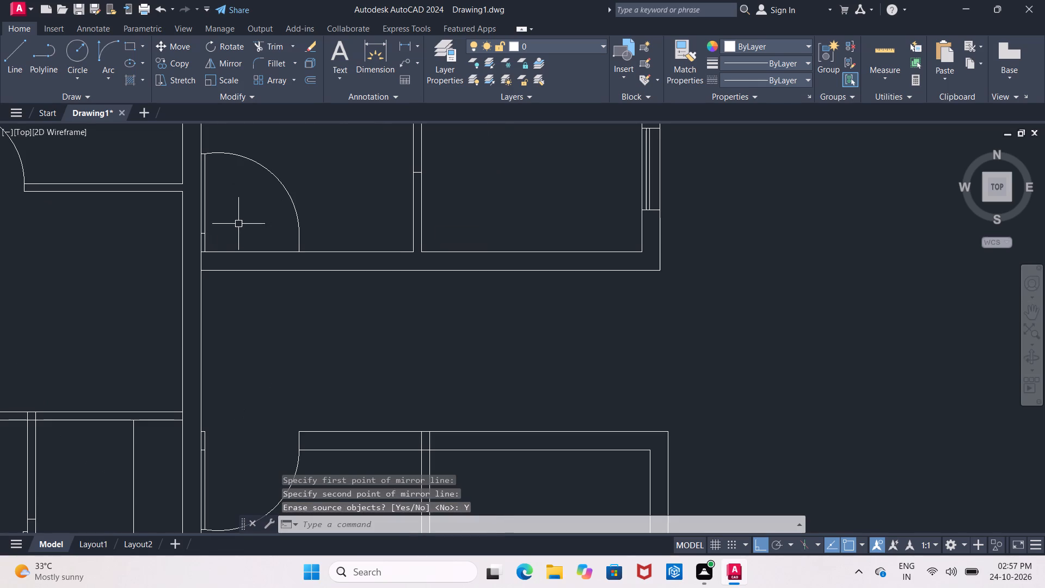
middle_drag(238, 224, 245, 229)
click(197, 143)
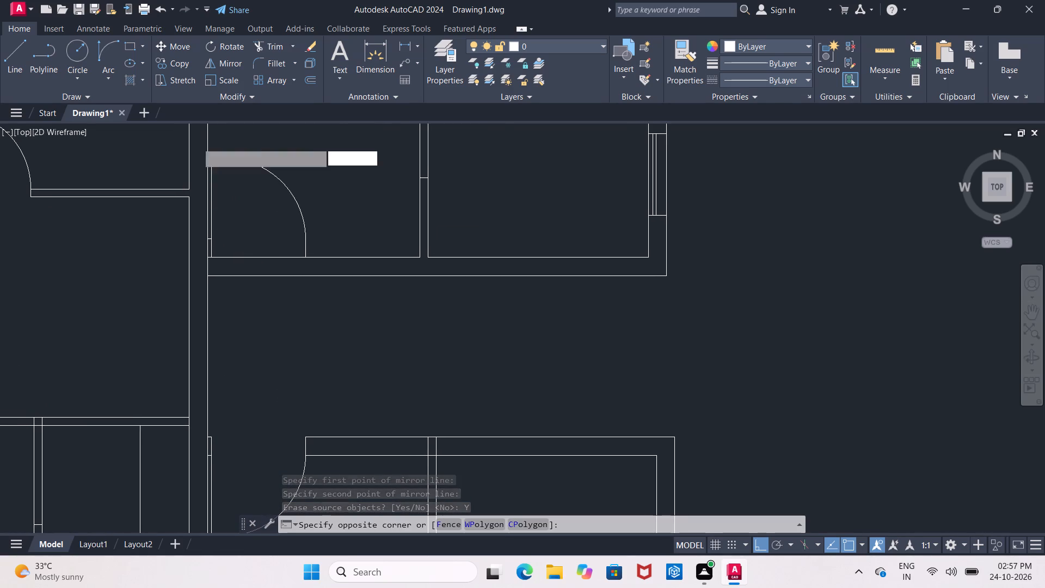
click(331, 297)
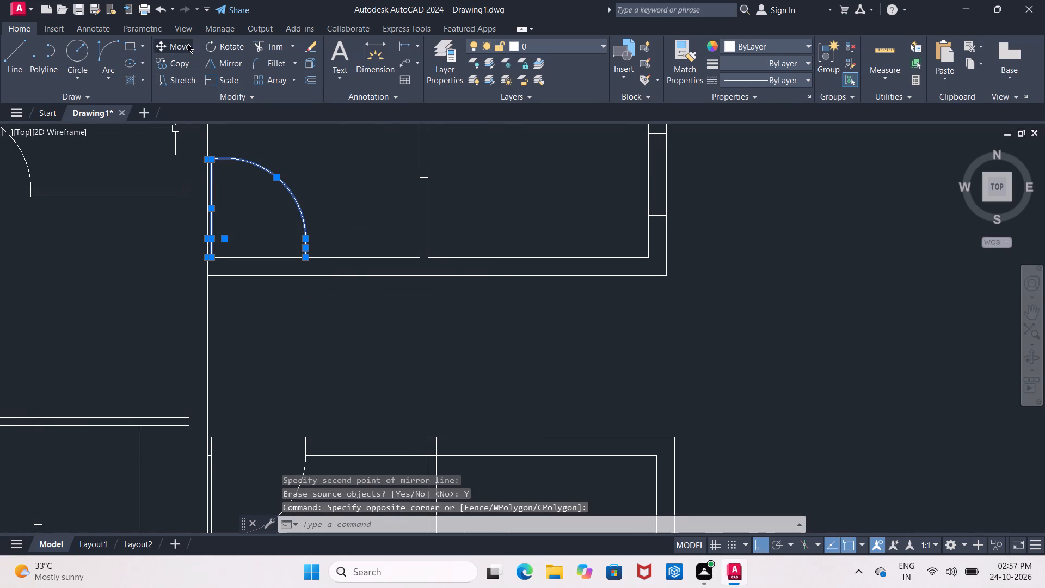
click(188, 44)
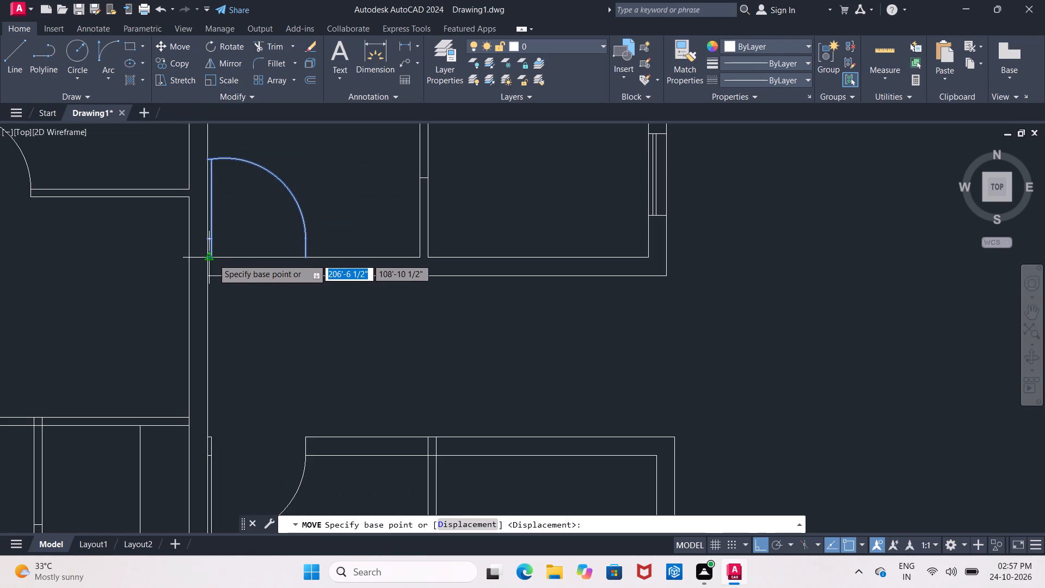
scroll(213, 258, up, 3)
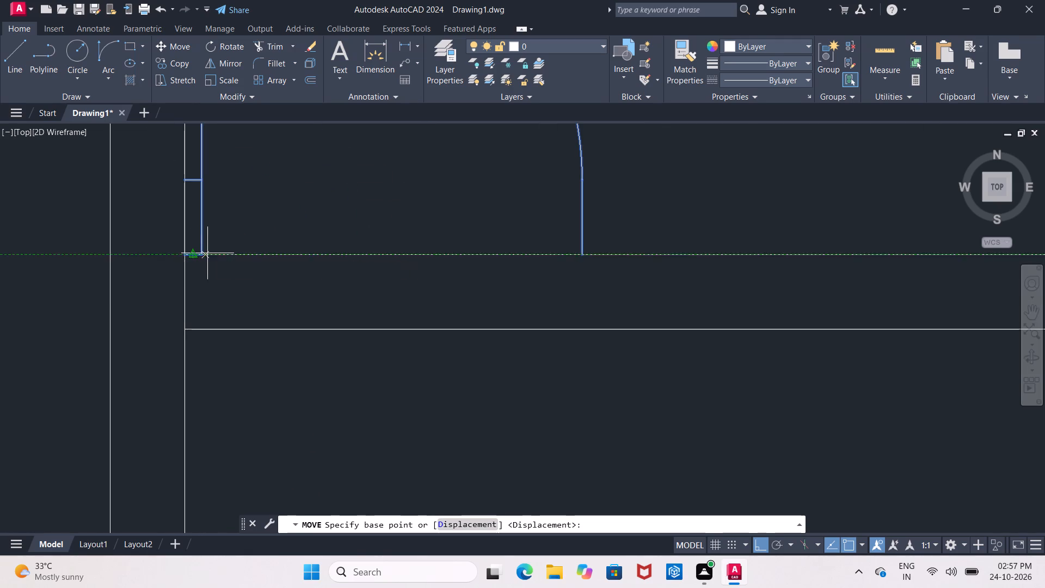
click(185, 253)
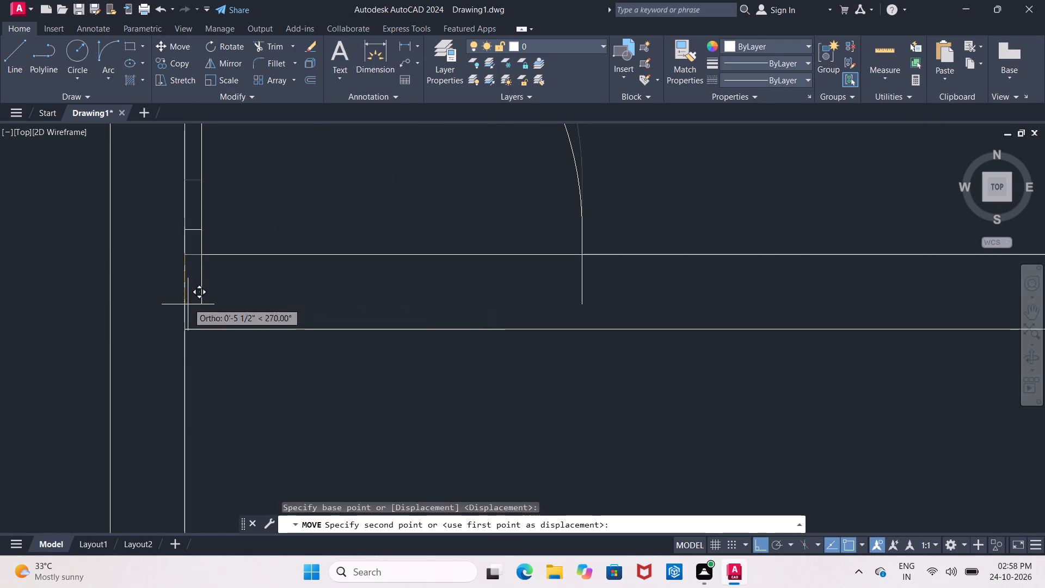
click(186, 327)
scroll(219, 315, down, 2)
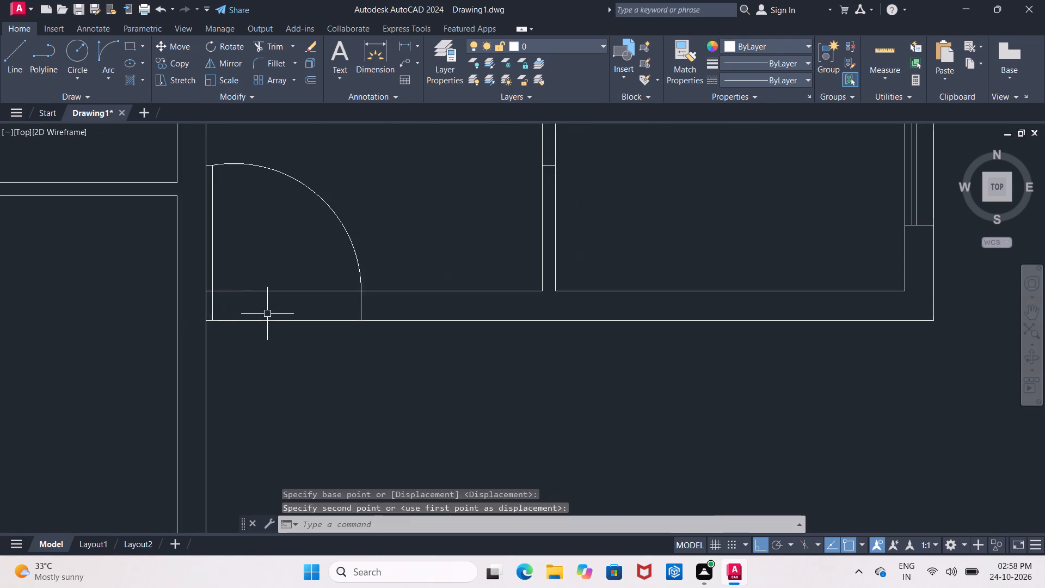
key(Escape)
Trim both south wall lines of the northern block's hall across the new door opening.
key(t)
text(r)
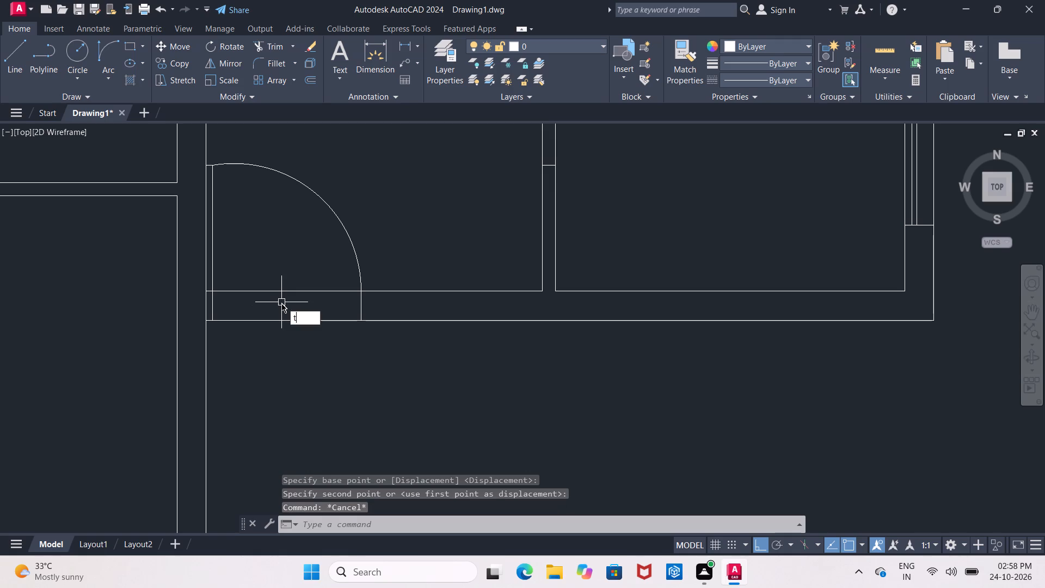
key(space)
key(space)
click(266, 266)
click(285, 354)
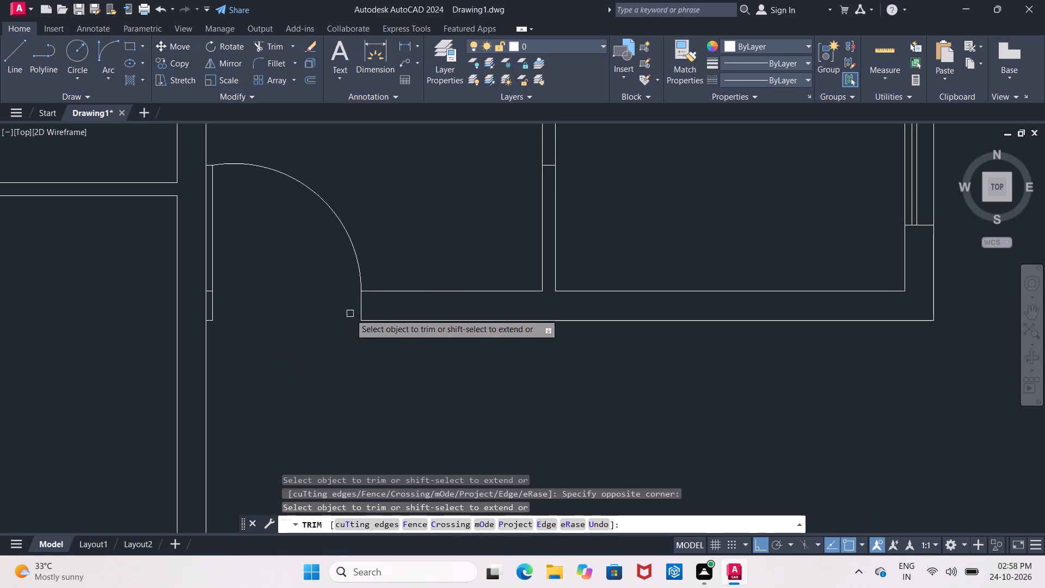
scroll(328, 315, down, 1)
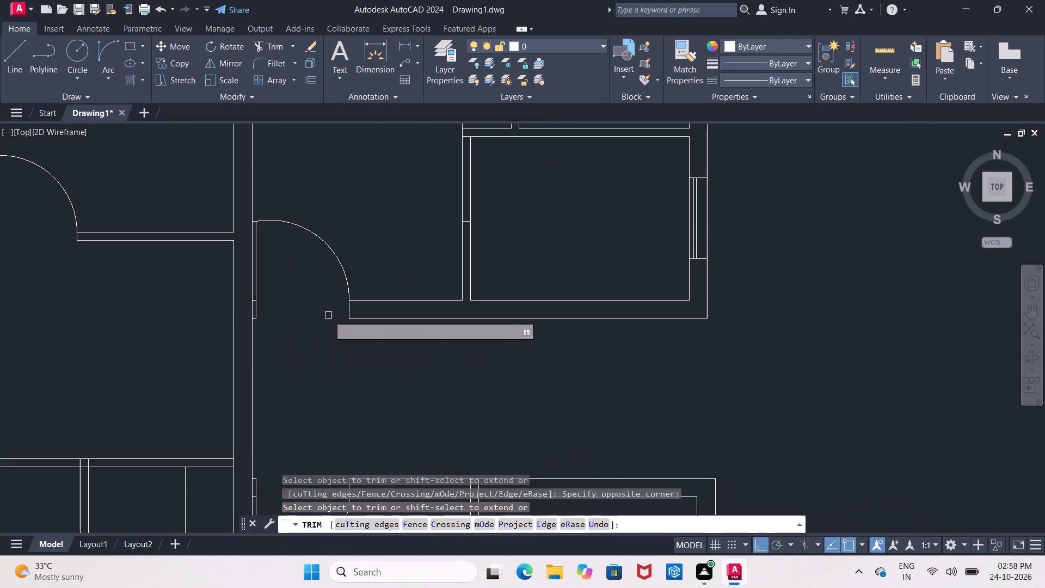
scroll(328, 315, down, 1)
middle_drag(328, 315, 291, 237)
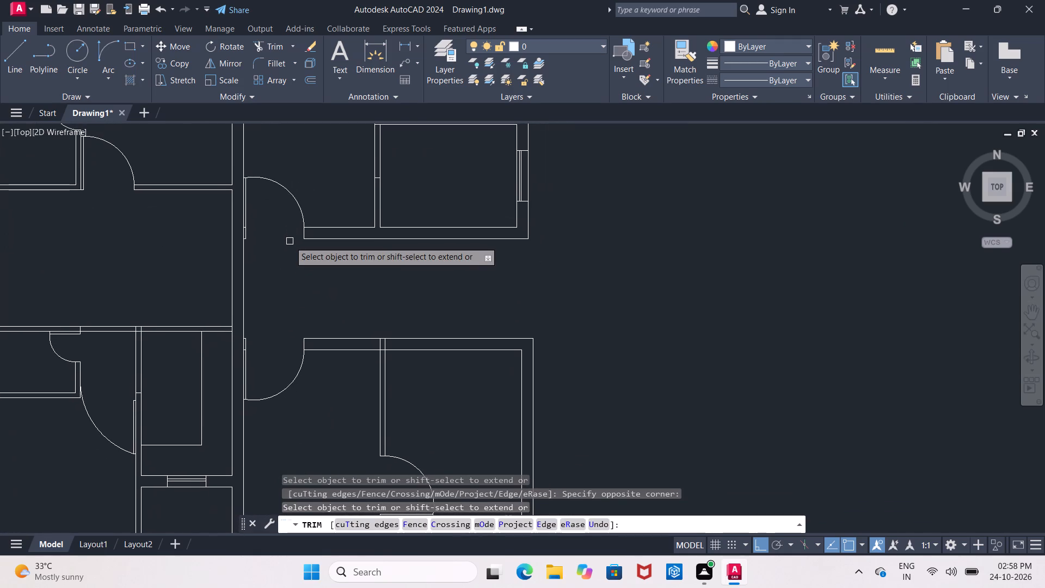
key(Escape)
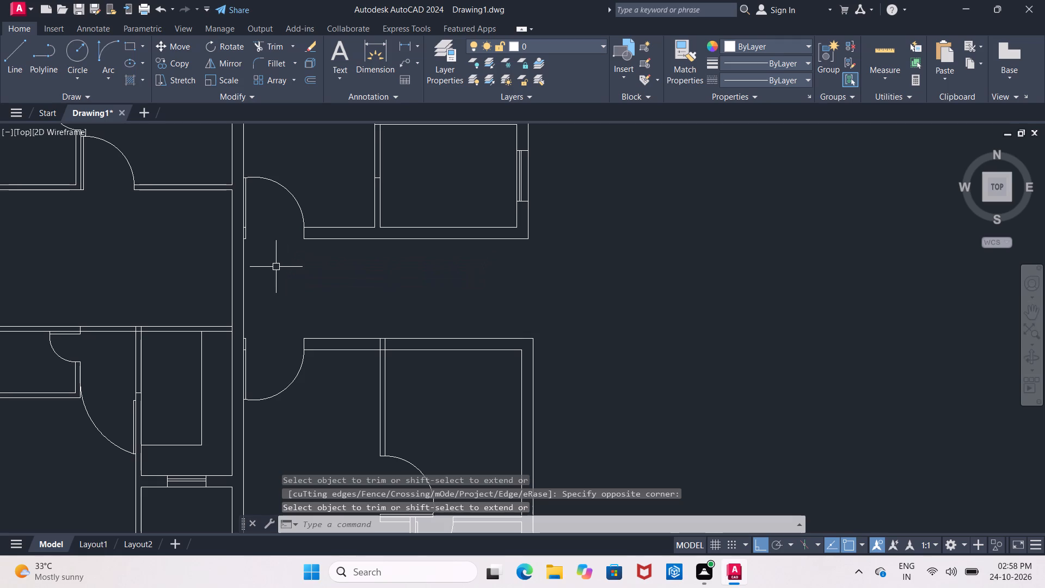
Offset the east jamb line of the hall's south door 1' to the east.
key(o)
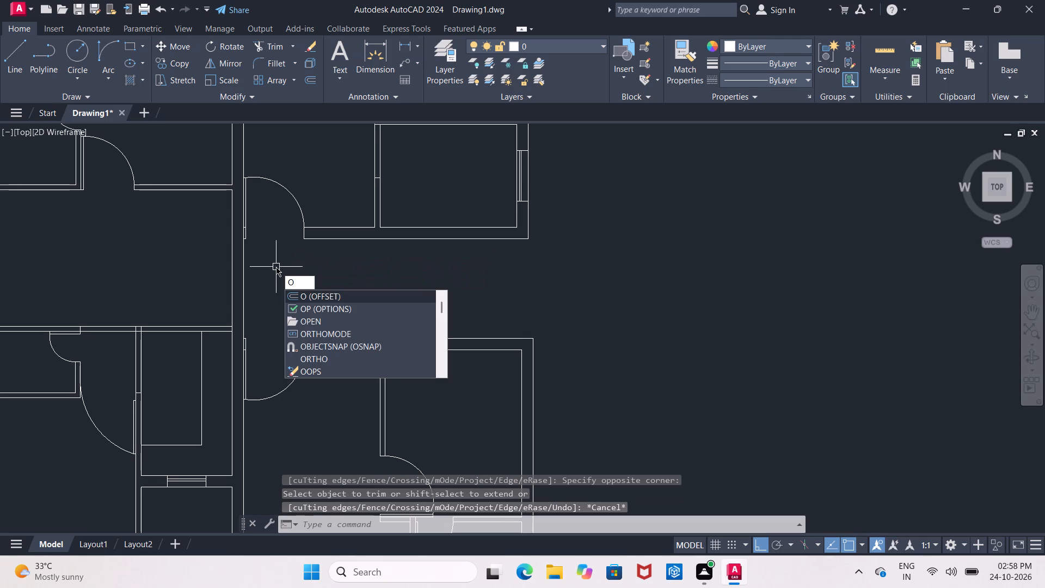
key(Return)
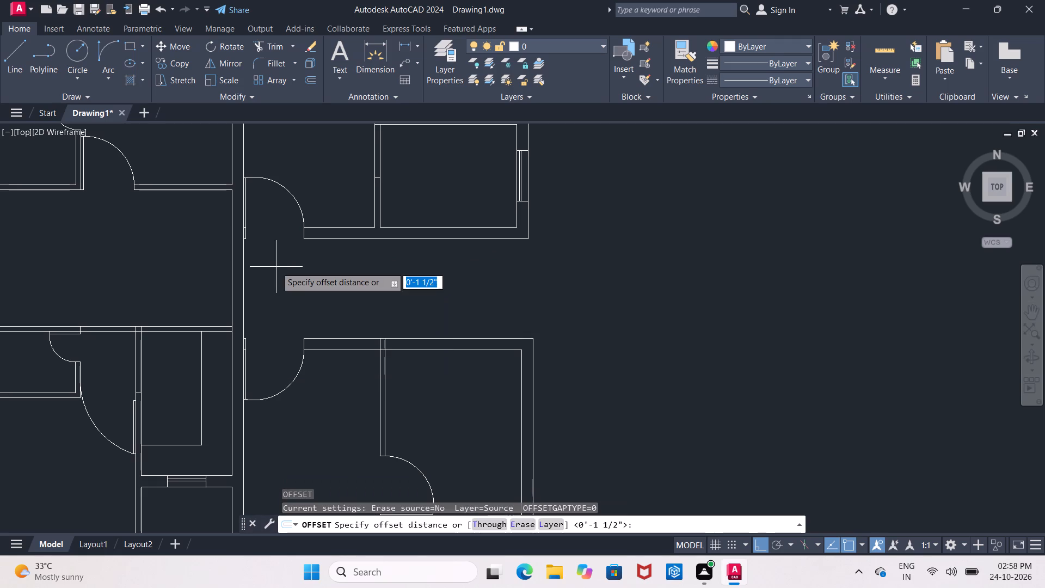
text(1')
key(Return)
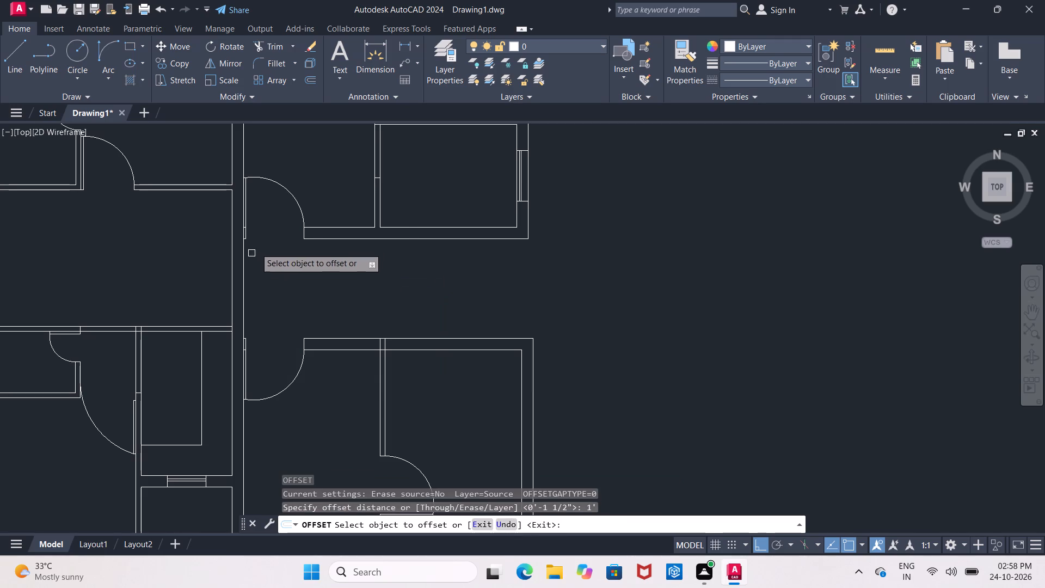
scroll(292, 195, up, 3)
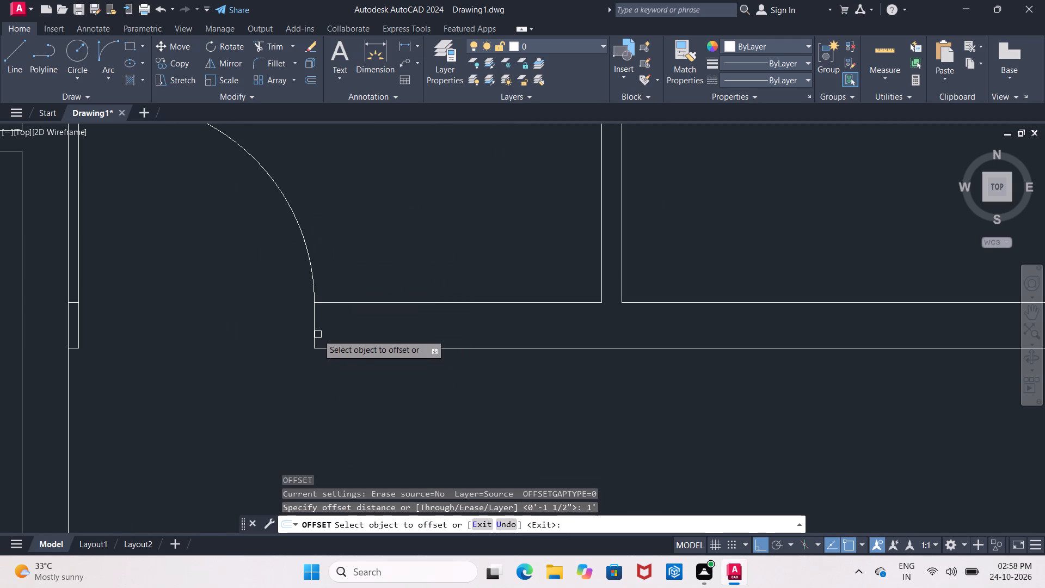
click(315, 337)
click(404, 335)
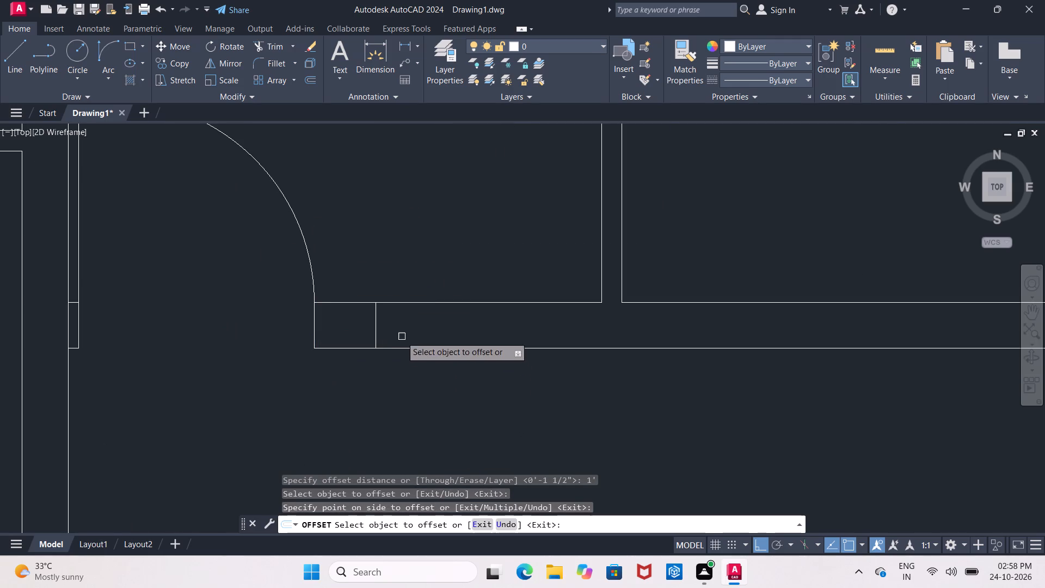
middle_drag(396, 327, 355, 211)
scroll(356, 215, down, 2)
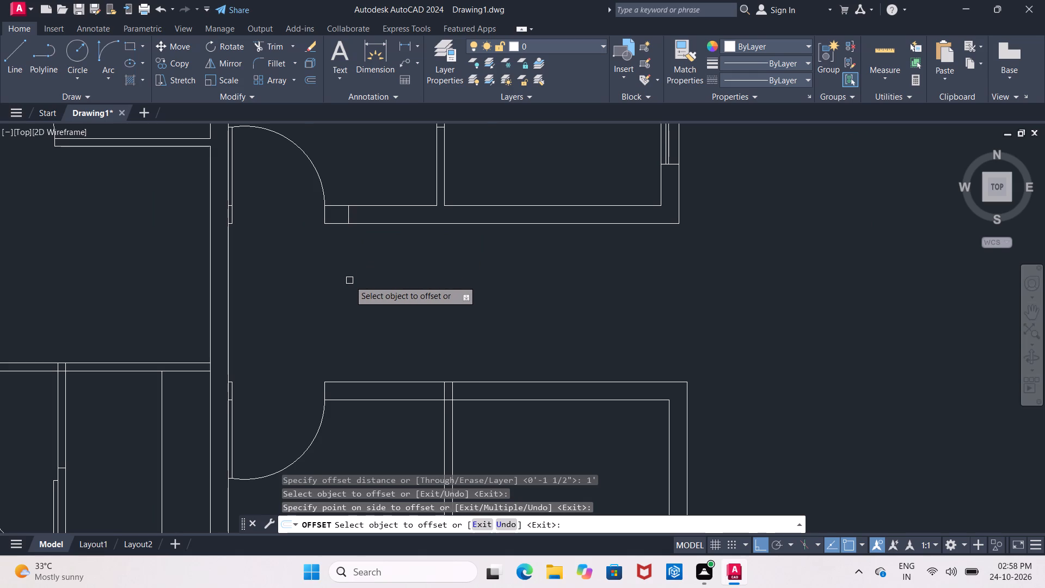
scroll(349, 280, up, 1)
key(Escape)
Extend the offset jamb line south to the north wall of the southern block.
text(ex)
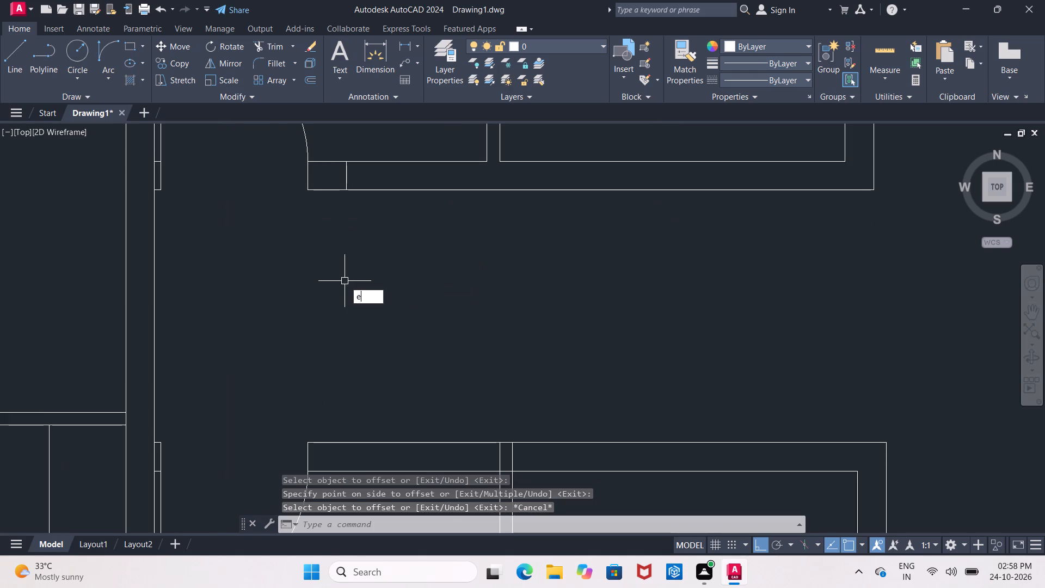
key(space)
key(space)
click(349, 183)
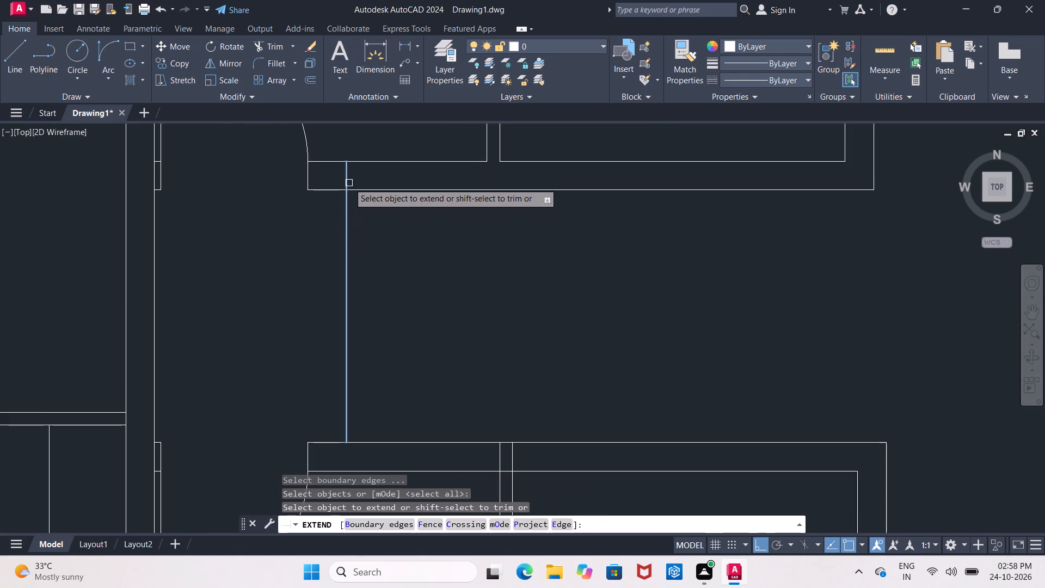
key(Escape)
Trim the part of the extended line lying inside the northern block's south wall.
key(t)
text(r)
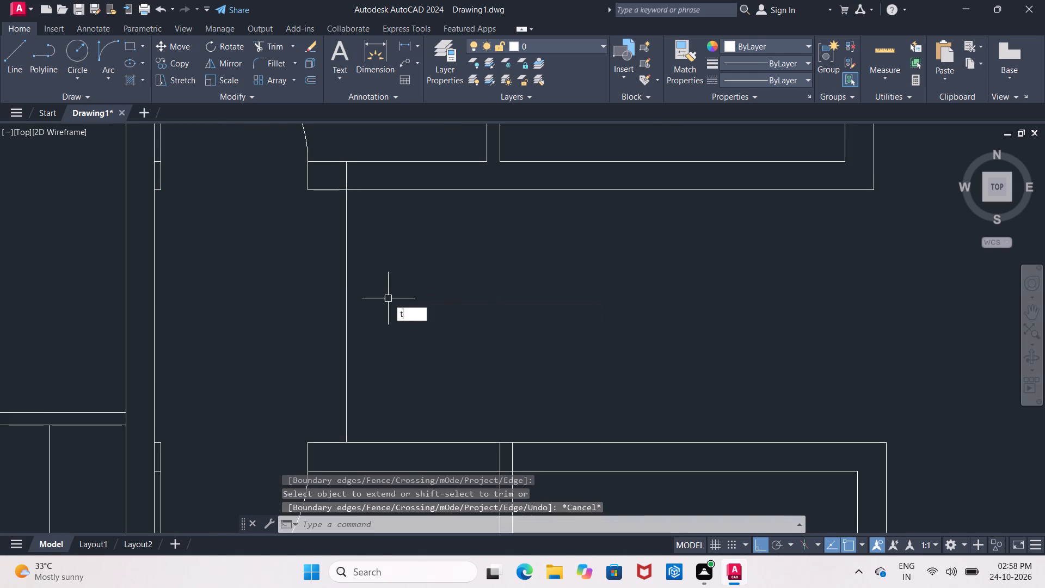
key(space)
key(space)
click(343, 176)
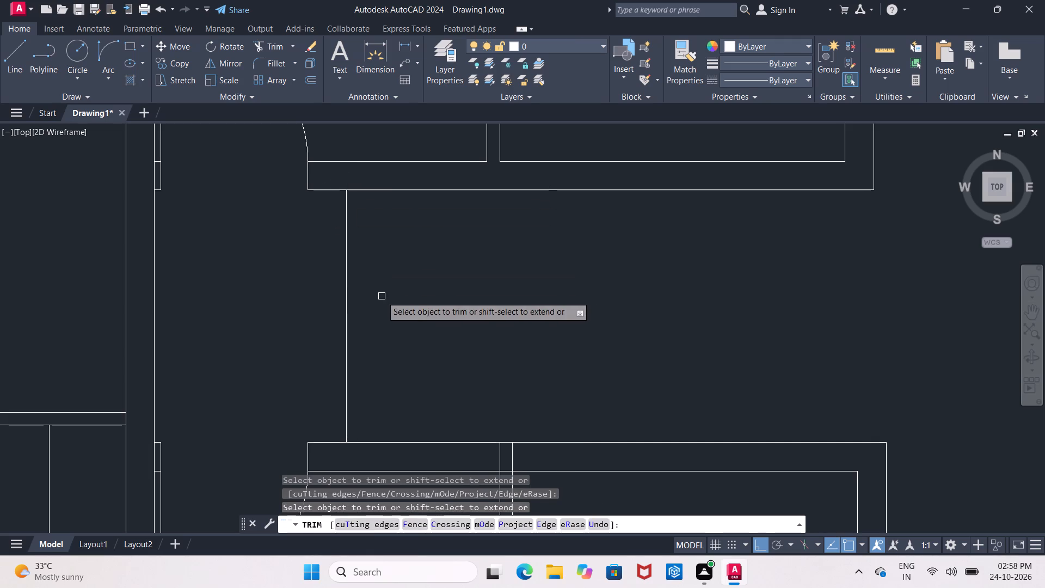
key(Escape)
Offset the connecting line between the northern and southern blocks 10" east to form the wall's second face.
key(o)
key(Return)
text(10")
key(Return)
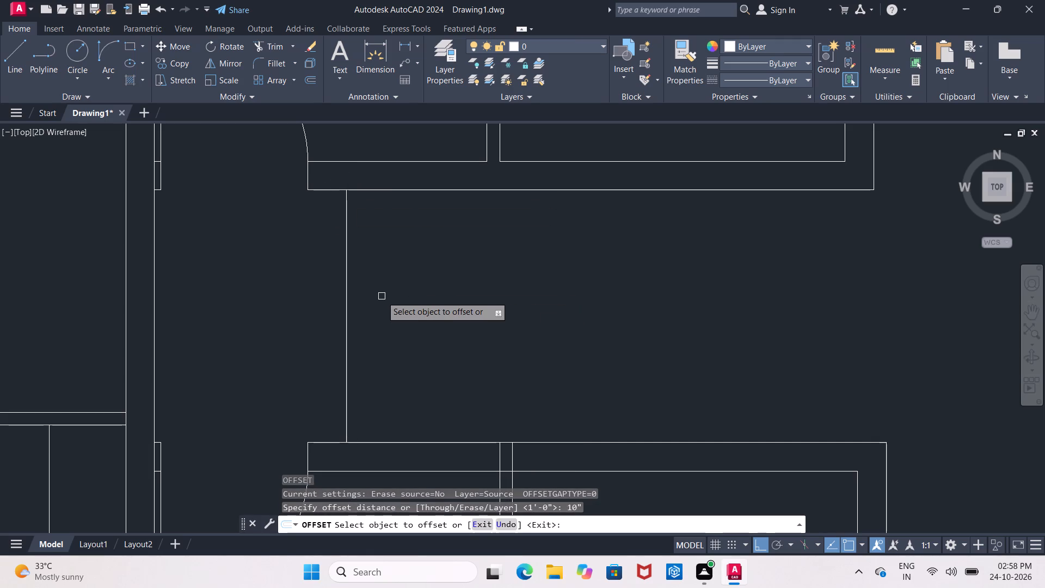
click(347, 305)
click(396, 306)
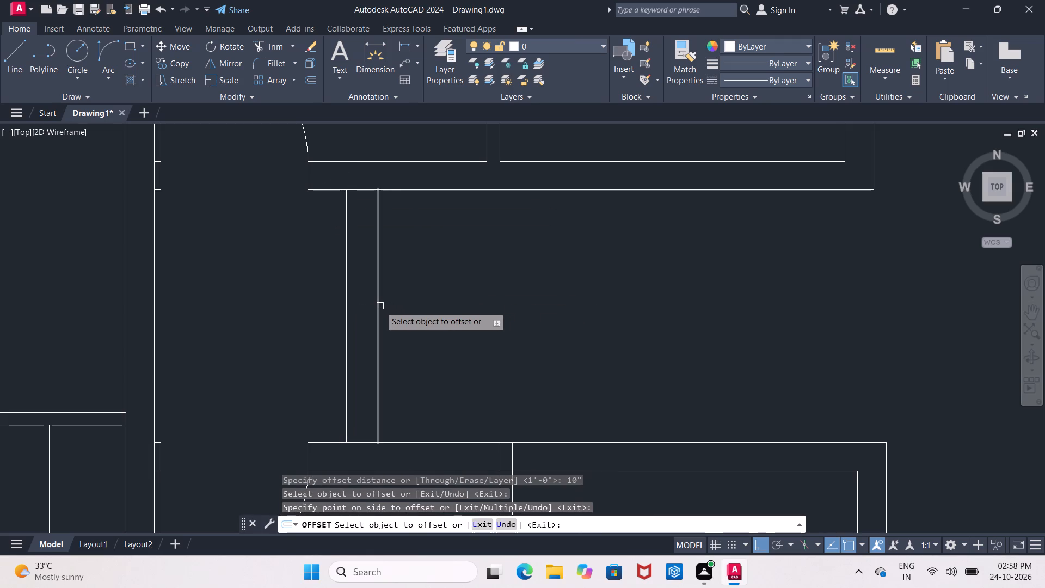
Offset each newest vertical line 10" east in turn, adding seven more stair tread lines across the passage.
click(389, 307)
click(376, 310)
click(419, 318)
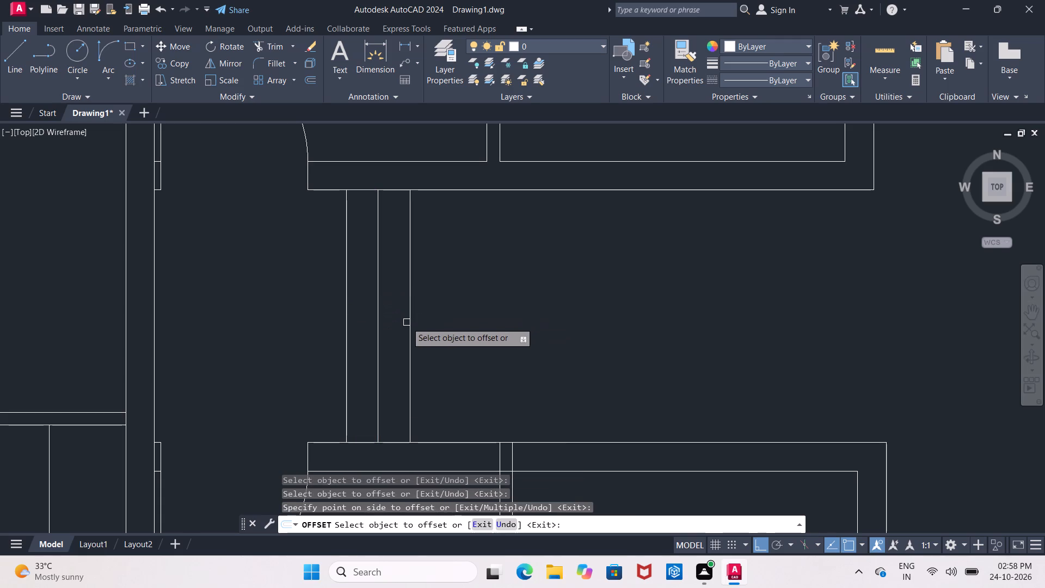
click(410, 322)
click(485, 322)
click(439, 321)
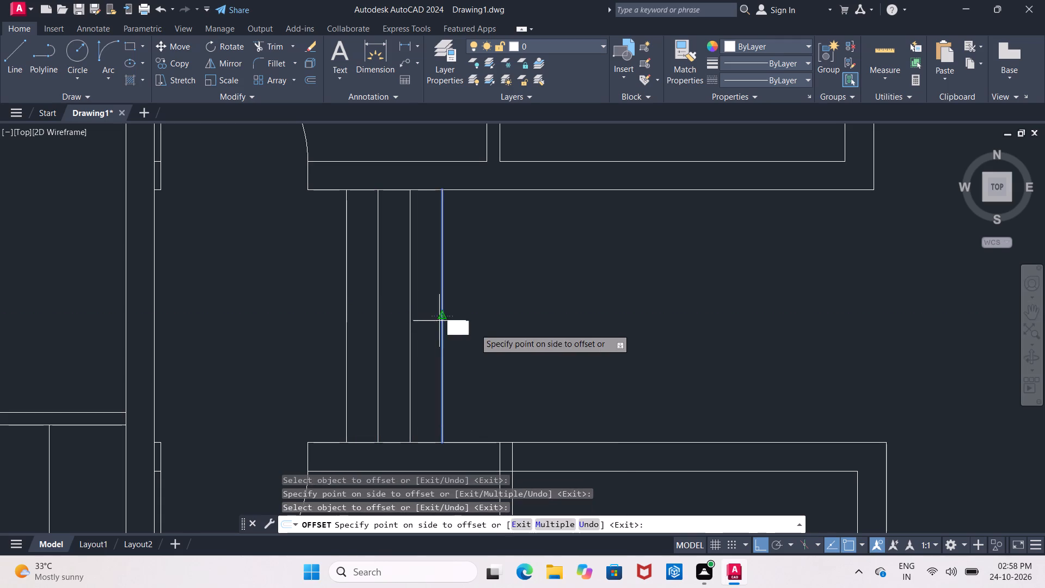
click(481, 330)
click(471, 323)
click(513, 327)
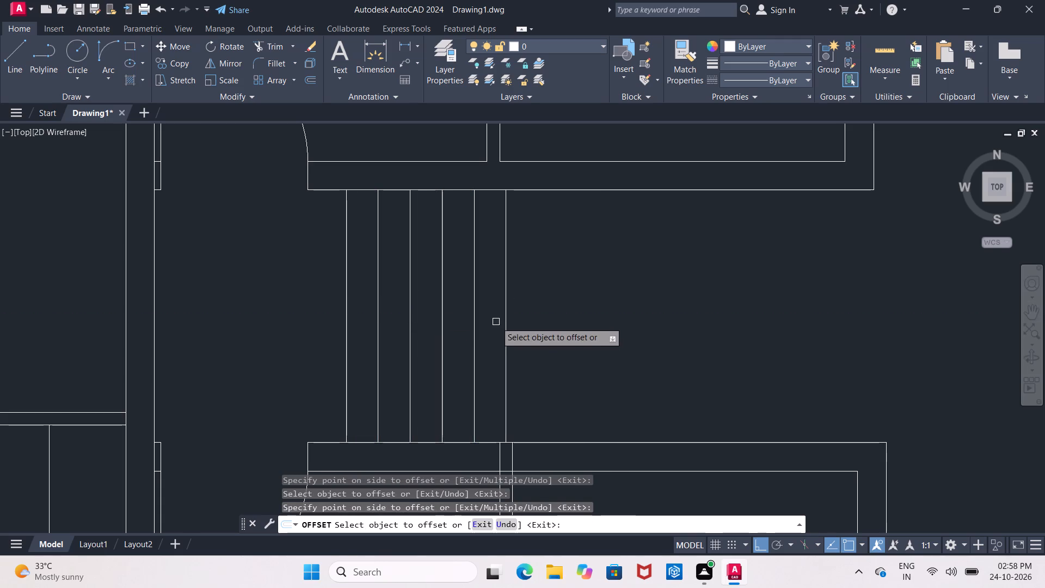
click(506, 317)
click(586, 316)
click(539, 323)
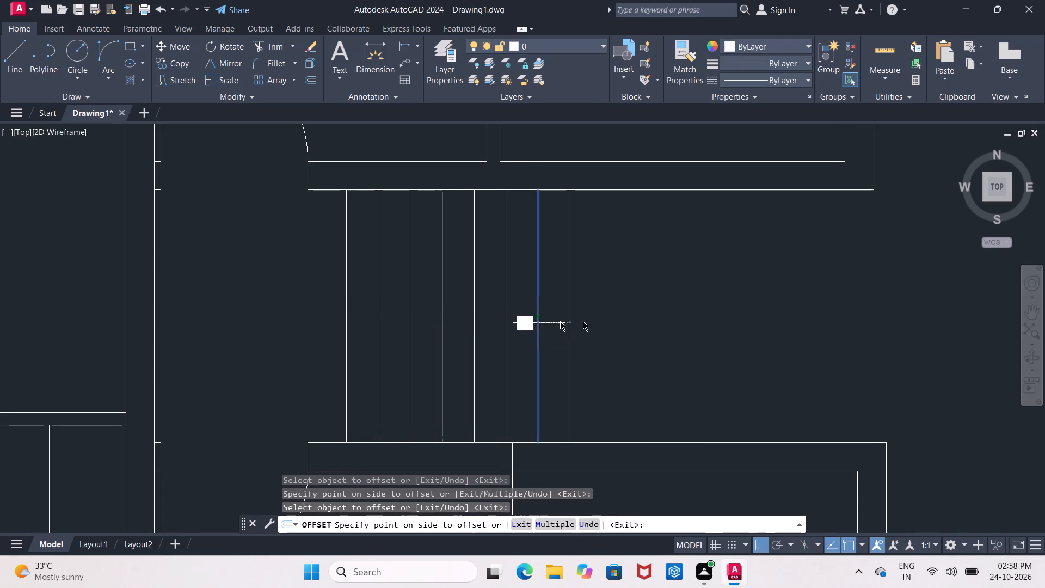
click(635, 321)
click(572, 321)
click(672, 320)
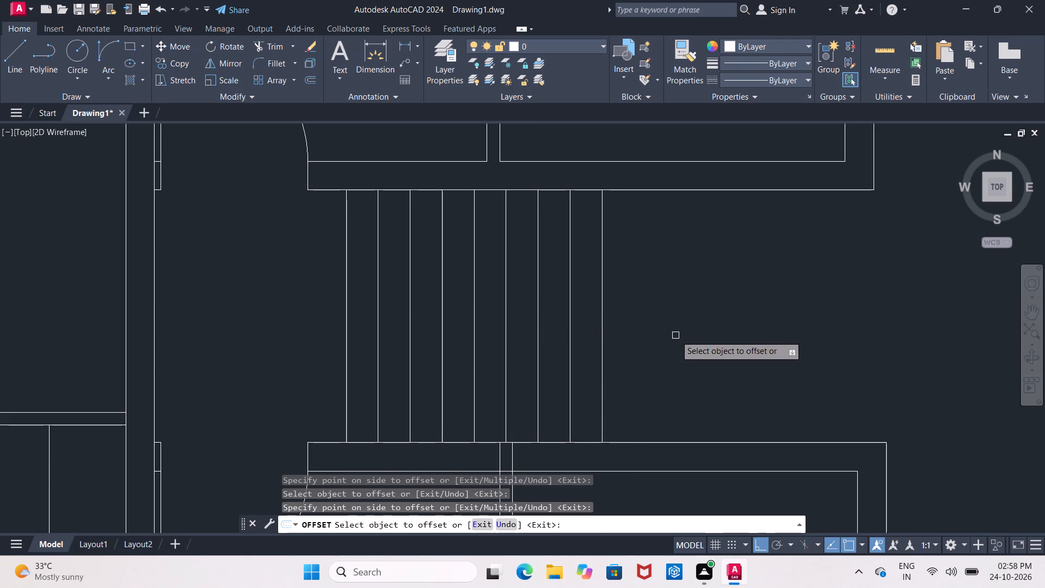
key(Return)
Offset the easternmost tread line 4' east to form the stair landing.
key(Return)
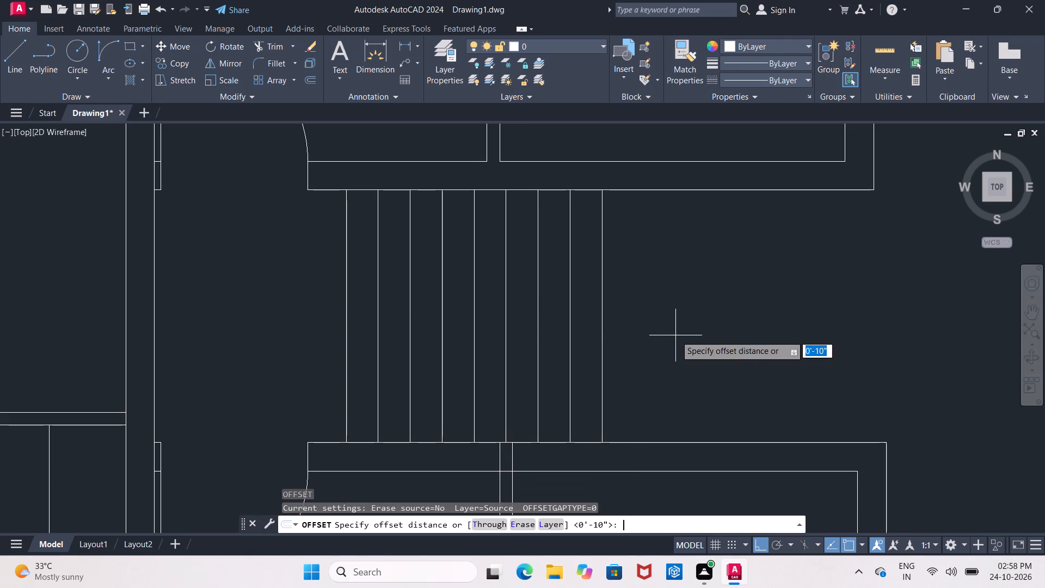
key(3)
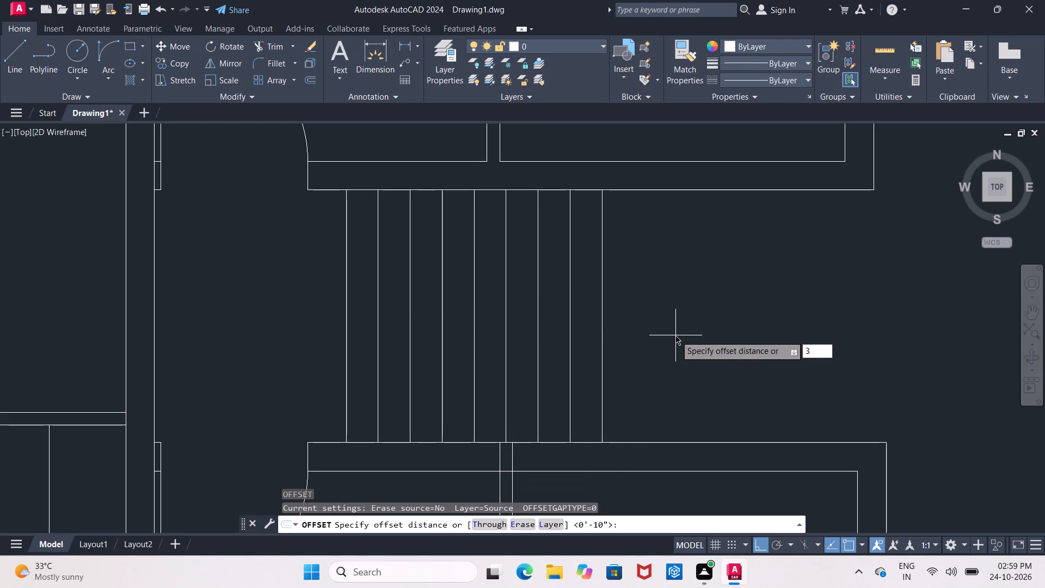
key(BackSpace)
text(4')
key(Return)
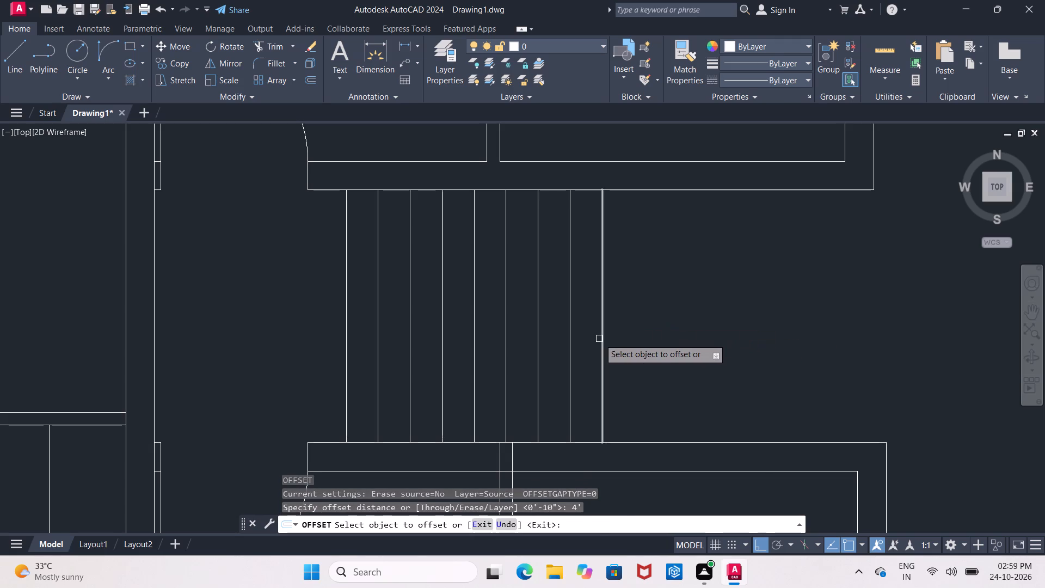
click(599, 339)
click(821, 326)
key(Return)
Offset the landing's east line another 4" east to give the wall its second face.
key(Return)
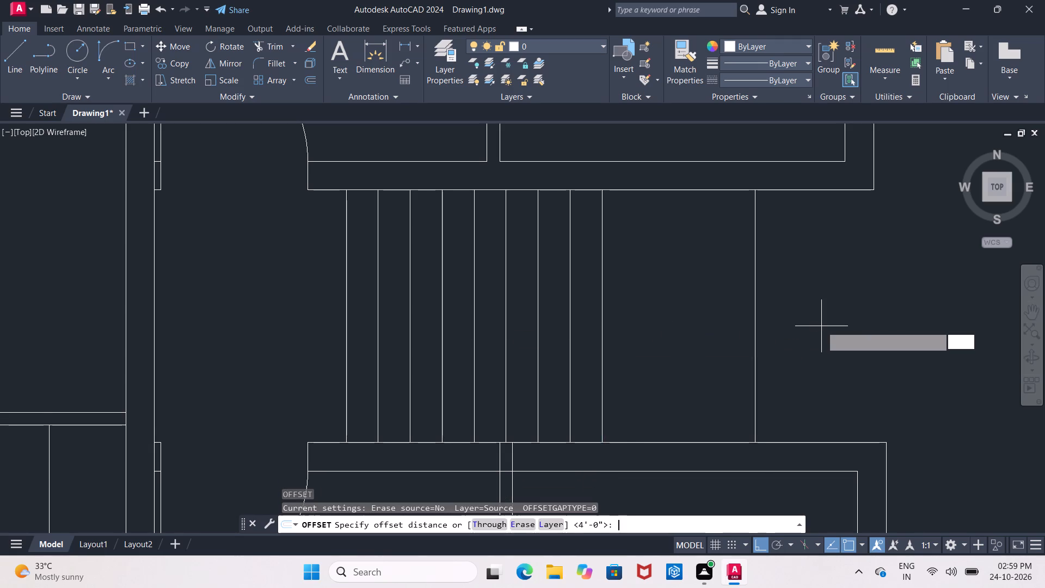
text(4")
key(Return)
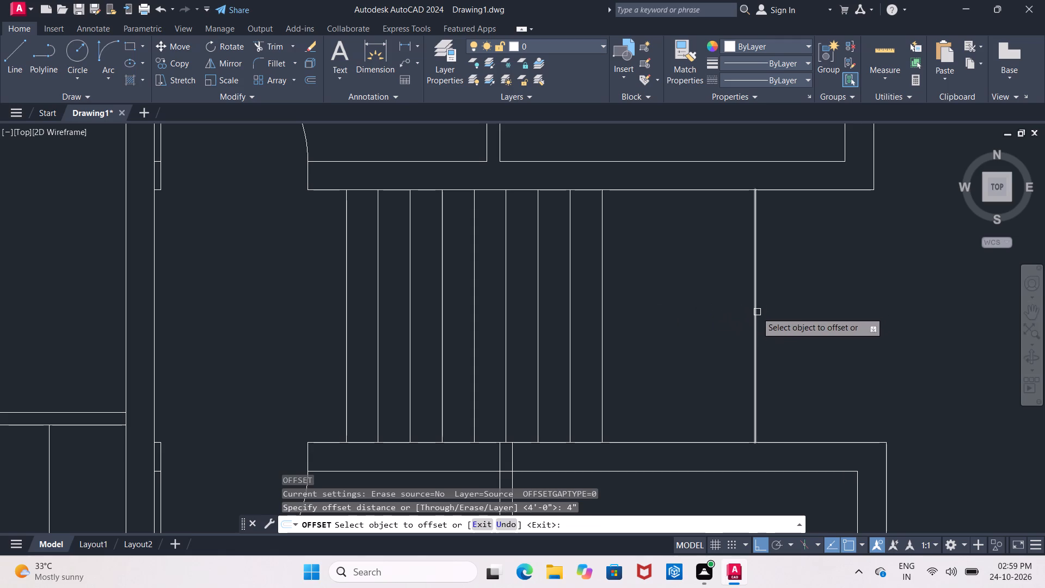
drag(757, 312, 788, 314)
drag(850, 312, 845, 313)
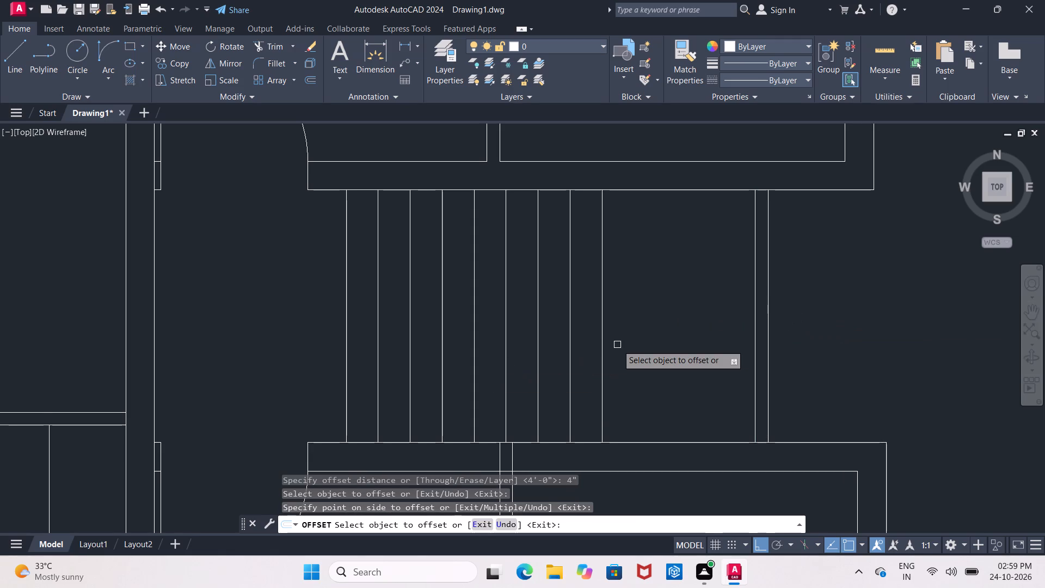
key(Escape)
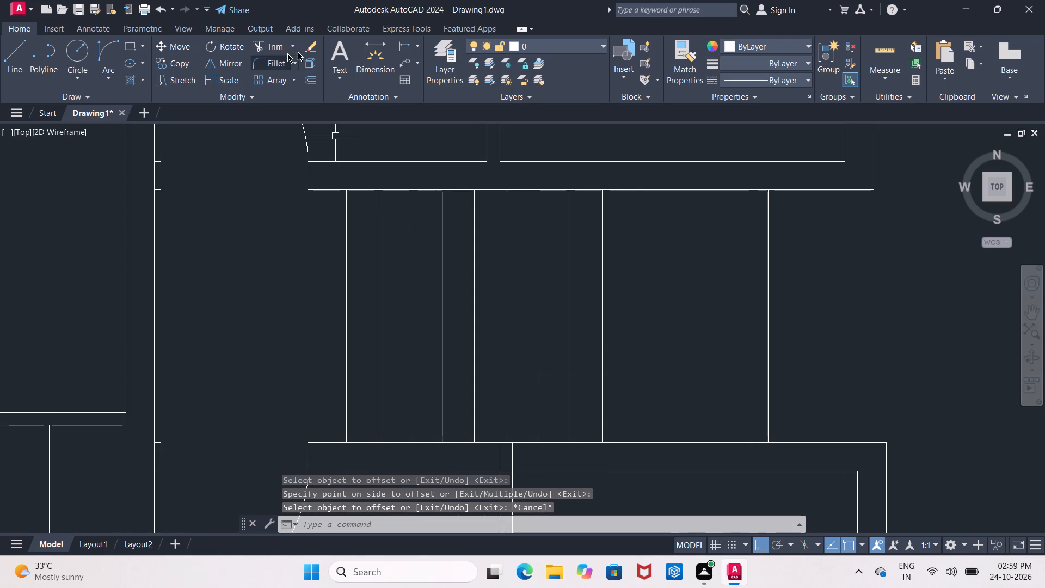
Draw a horizontal centre line 6'-8" long from the midpoint of the westernmost tread line to the easternmost one.
click(20, 57)
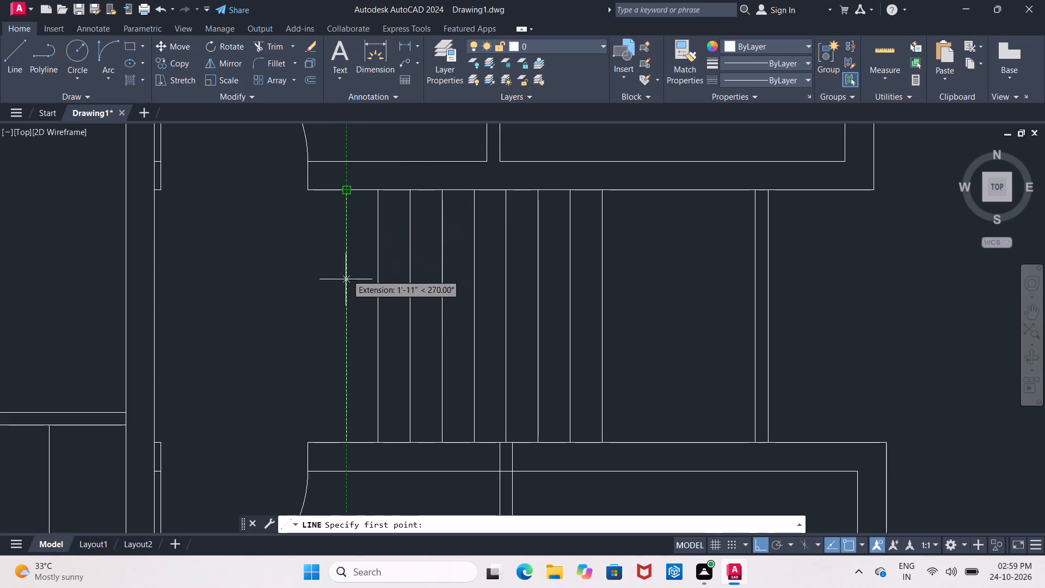
click(348, 320)
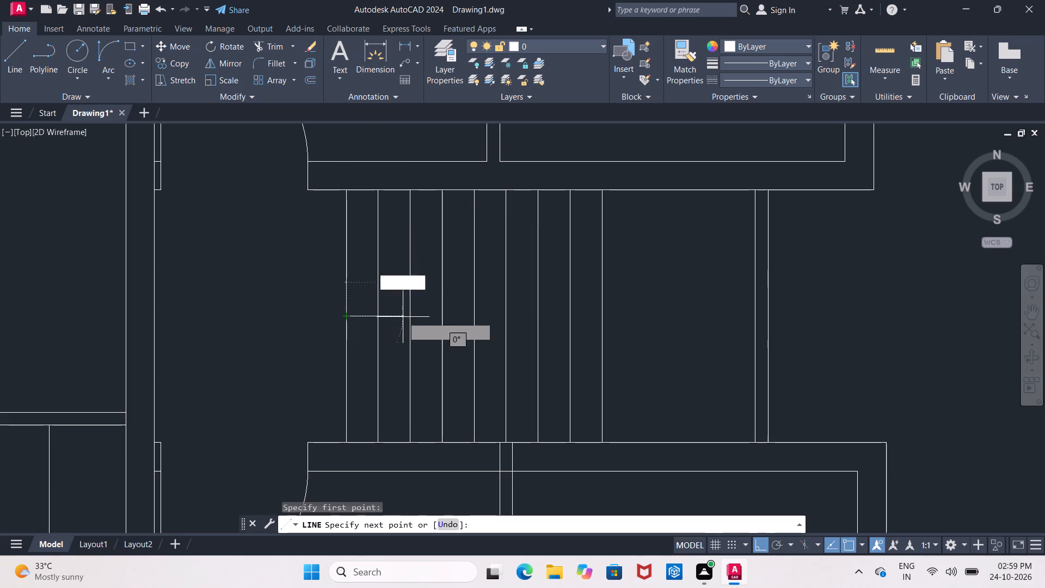
click(603, 318)
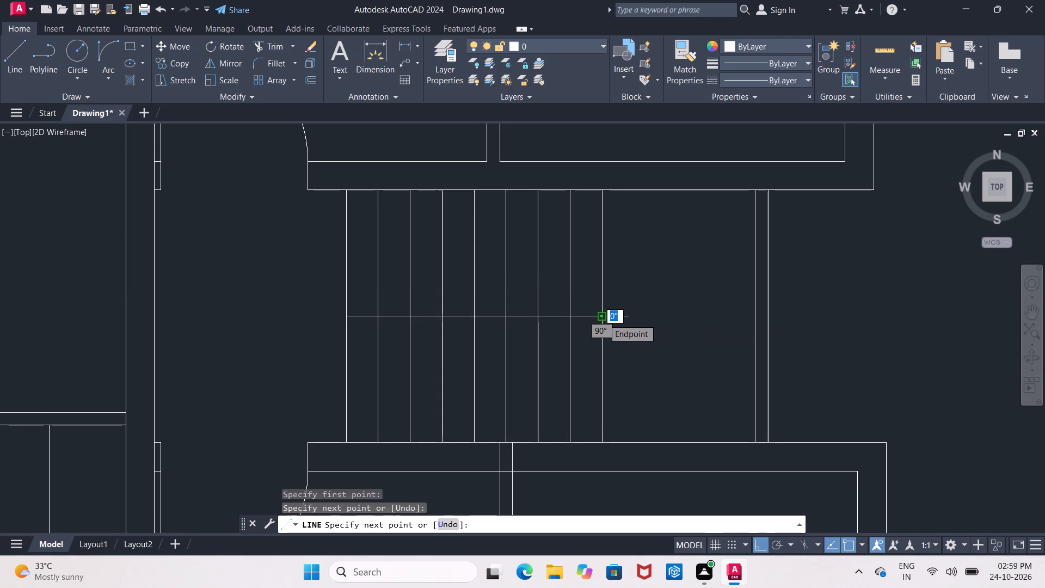
key(Escape)
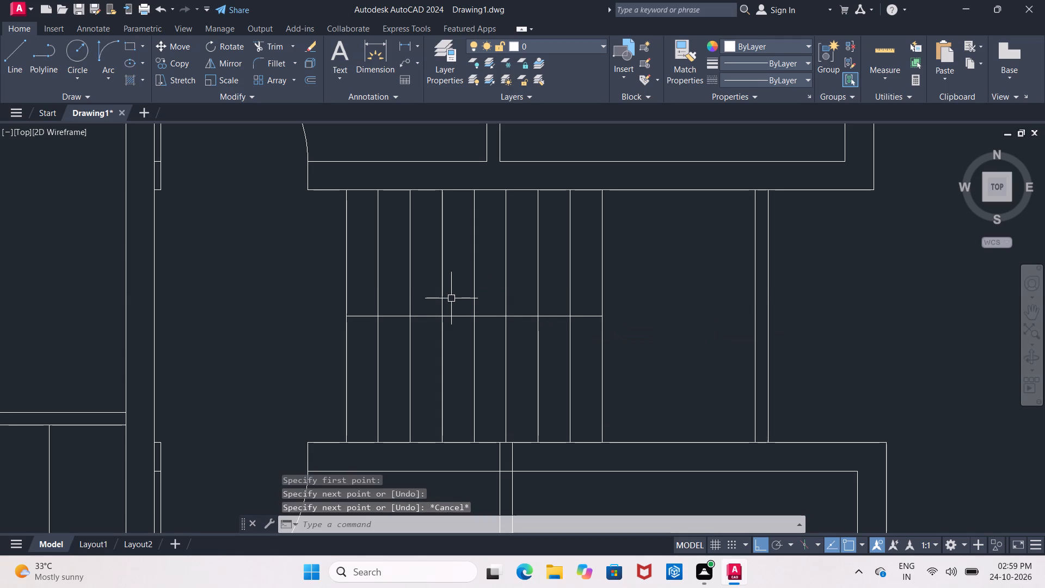
Offset the stair's horizontal centre line 2" to the north and 2" to the south.
key(o)
key(Return)
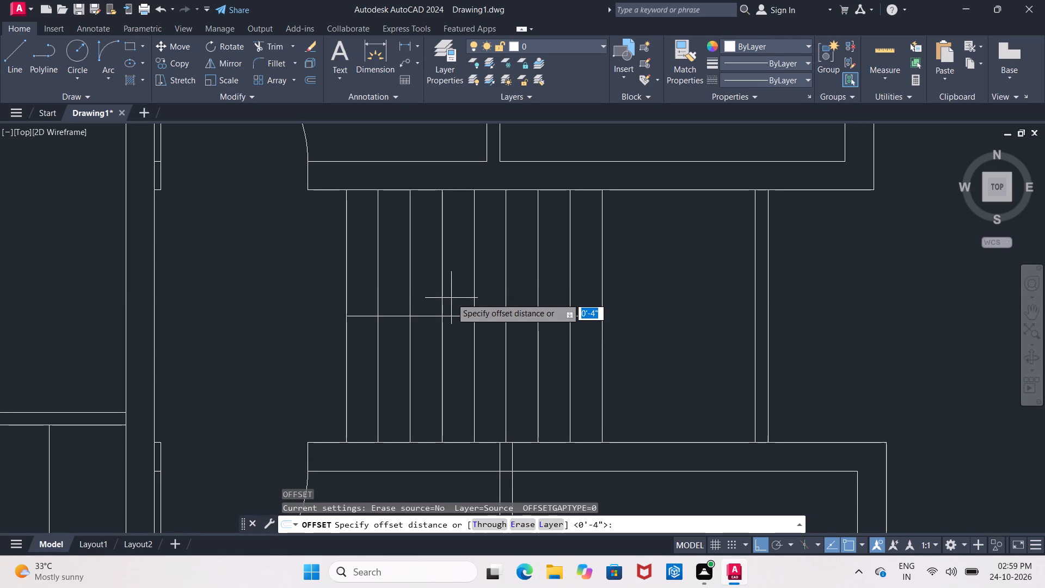
text(2")
key(Return)
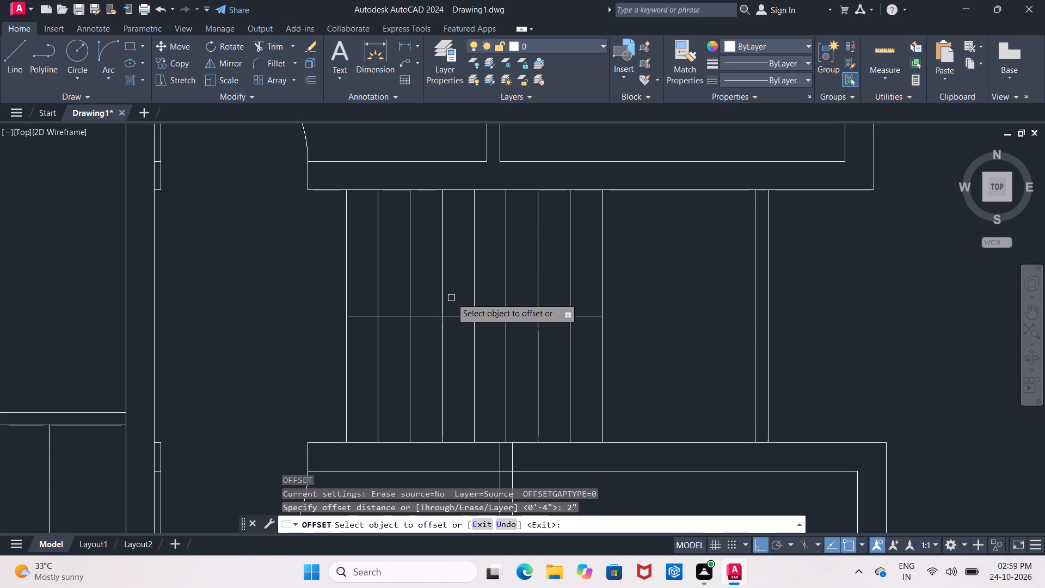
click(424, 315)
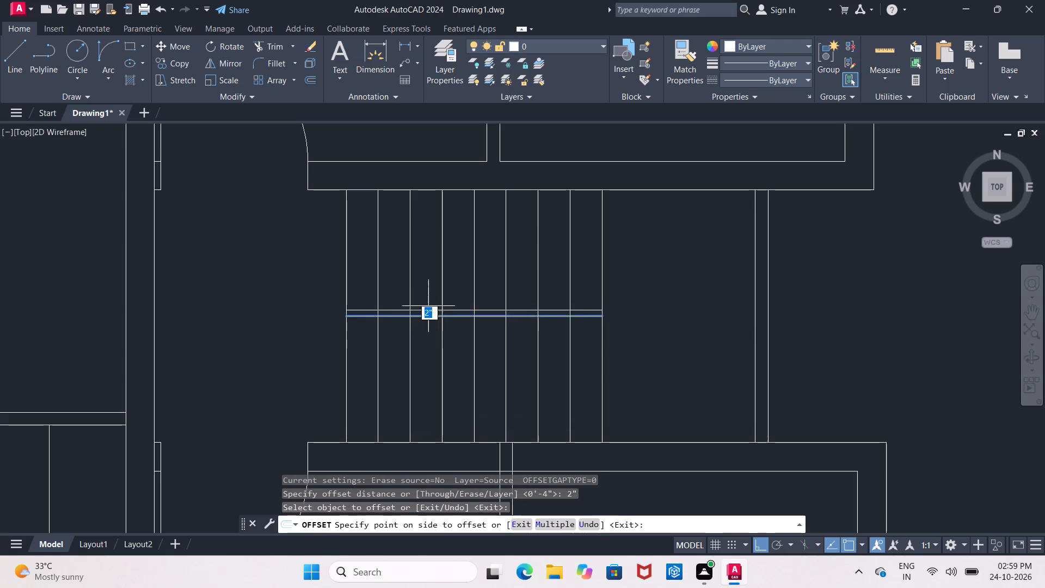
click(429, 302)
drag(432, 317, 432, 328)
click(430, 366)
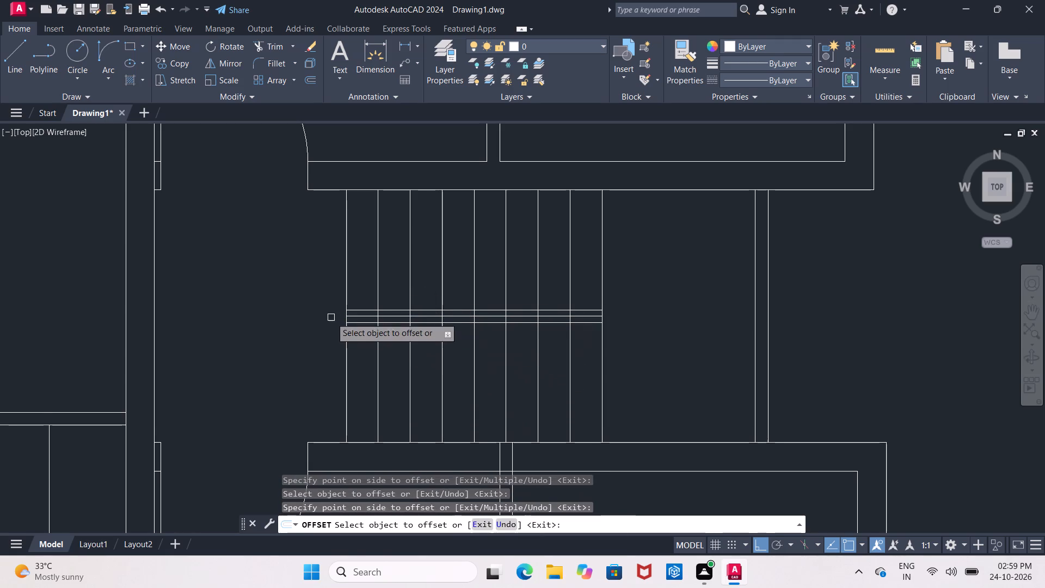
Offset the westernmost tread line 2" west and the easternmost tread line 2" east.
scroll(332, 317, up, 2)
click(364, 321)
click(260, 320)
scroll(445, 338, down, 1)
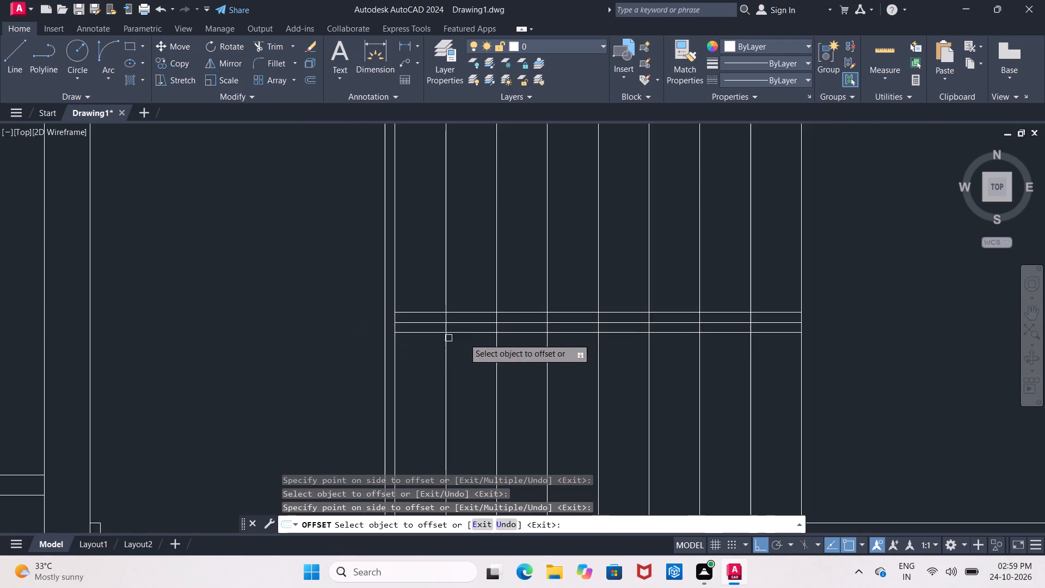
middle_drag(617, 339, 329, 317)
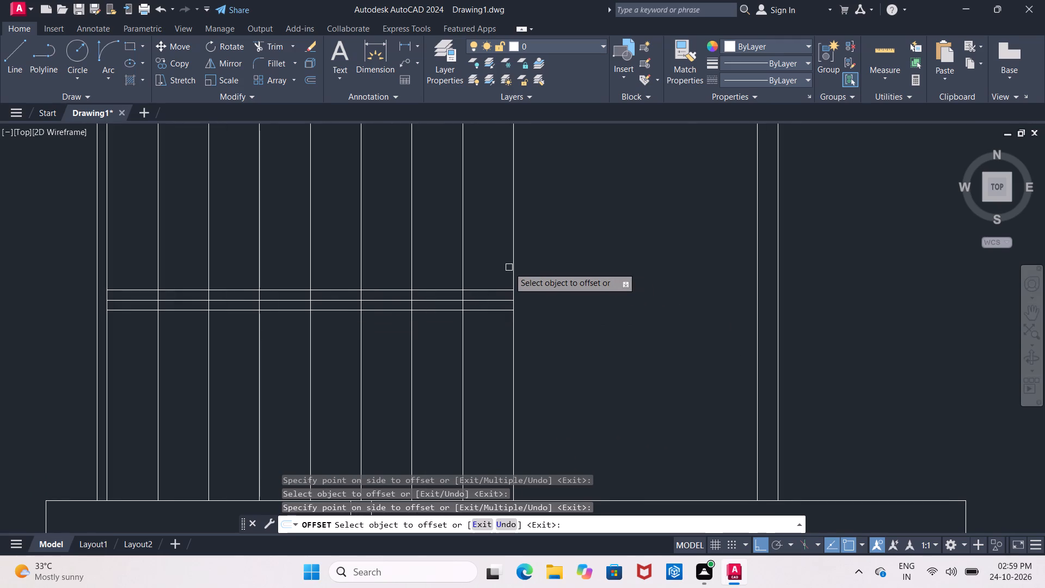
click(512, 267)
click(572, 277)
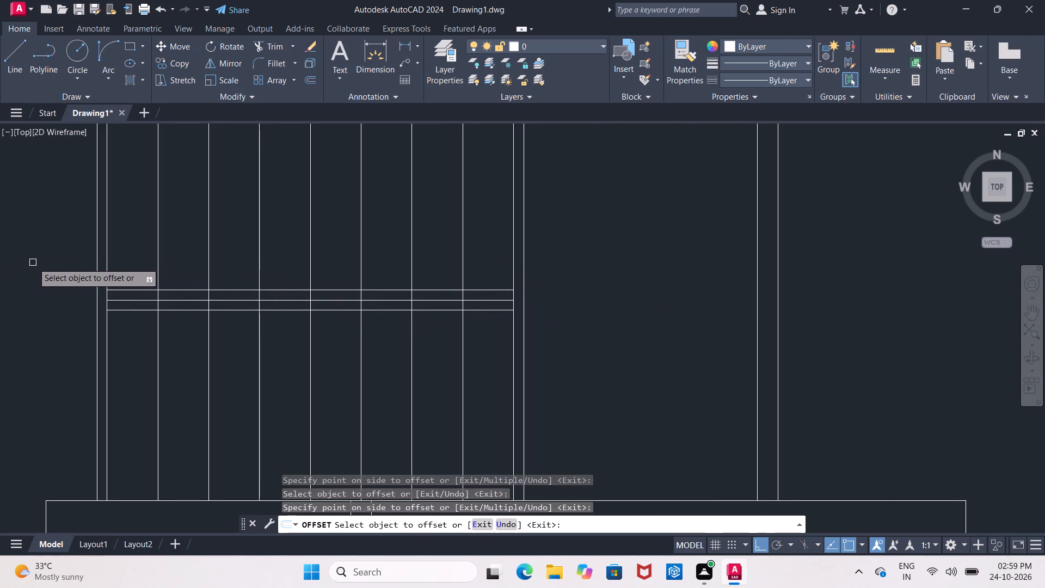
middle_drag(34, 264, 109, 279)
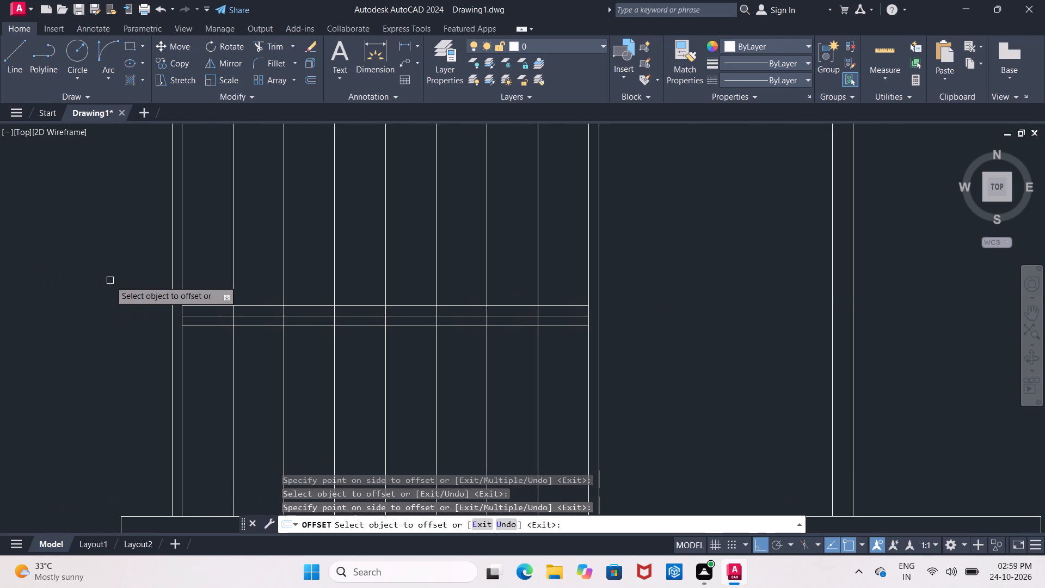
key(Escape)
Extend both outer horizontal centre-strip lines at each end to the 2" offset lines beyond the treads.
text(ex)
key(space)
key(space)
scroll(169, 295, up, 2)
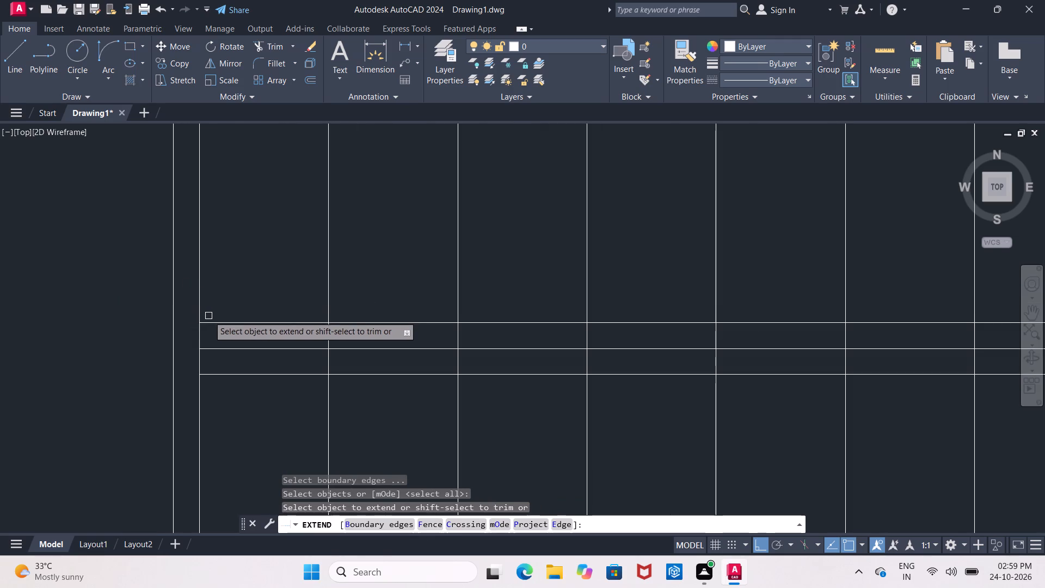
click(206, 321)
click(210, 375)
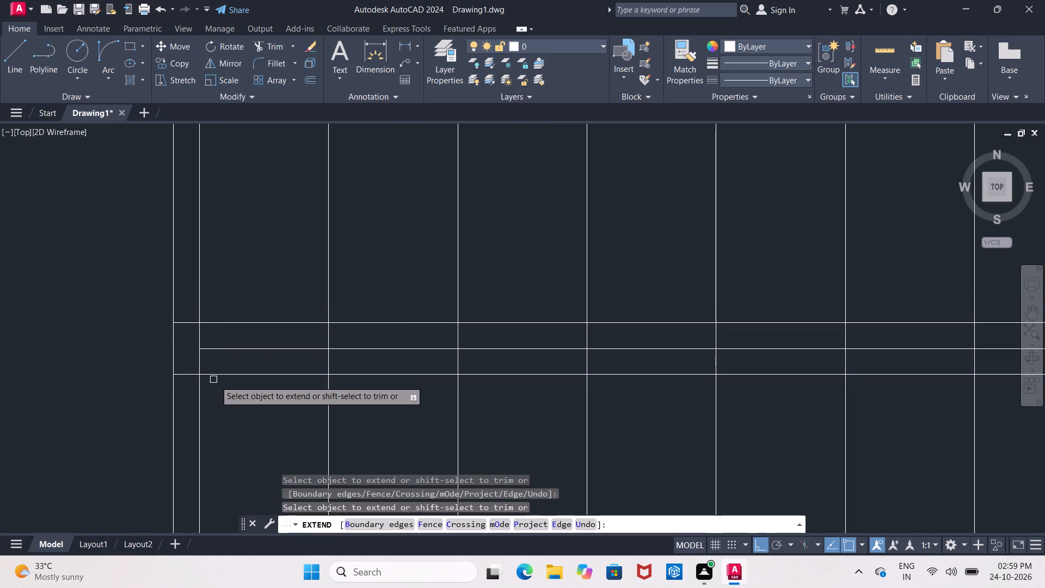
scroll(299, 401, down, 2)
middle_drag(351, 399, 19, 327)
scroll(282, 310, up, 2)
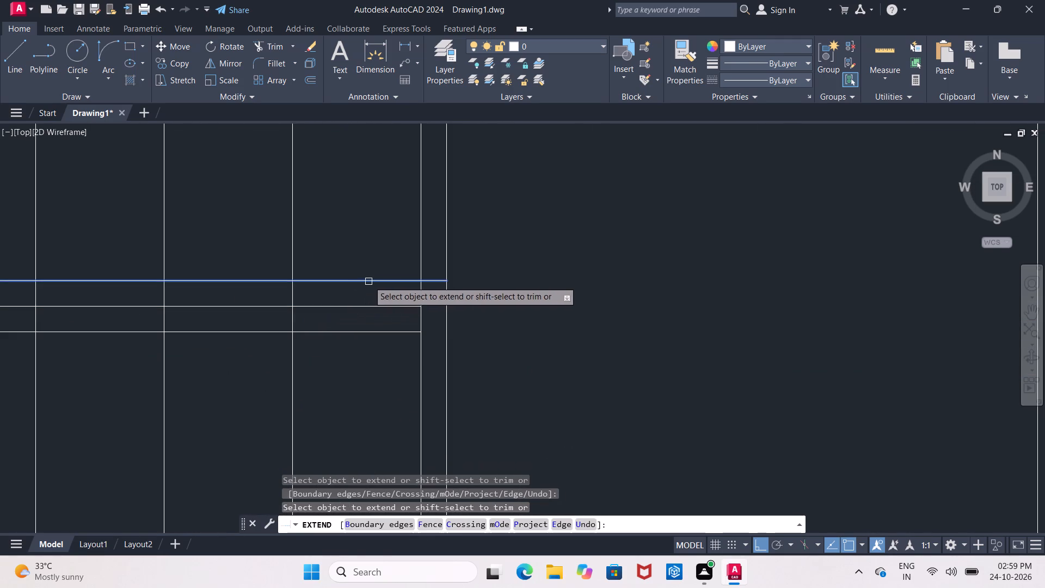
click(369, 281)
click(386, 329)
scroll(261, 332, down, 1)
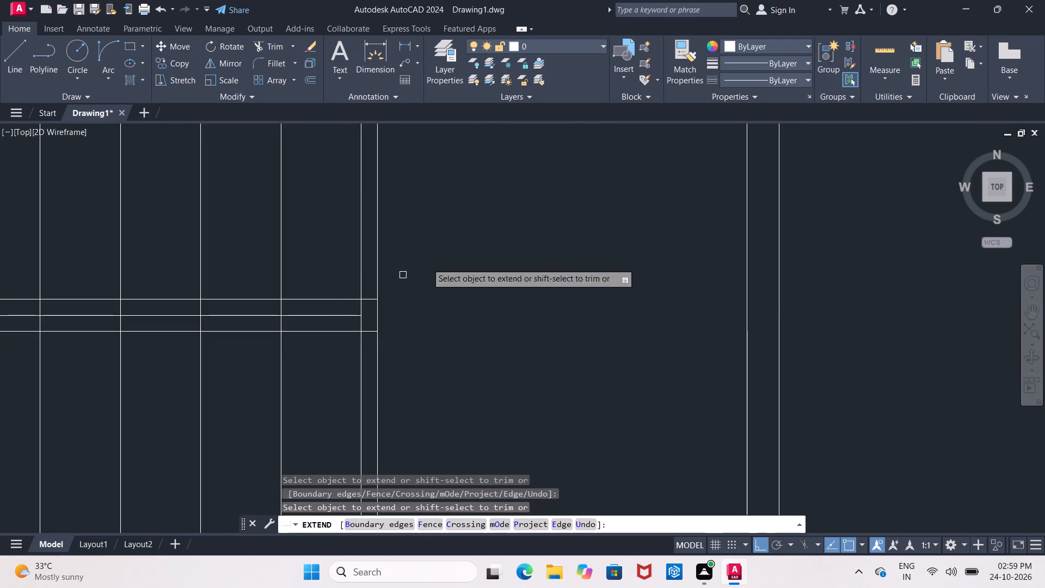
key(Escape)
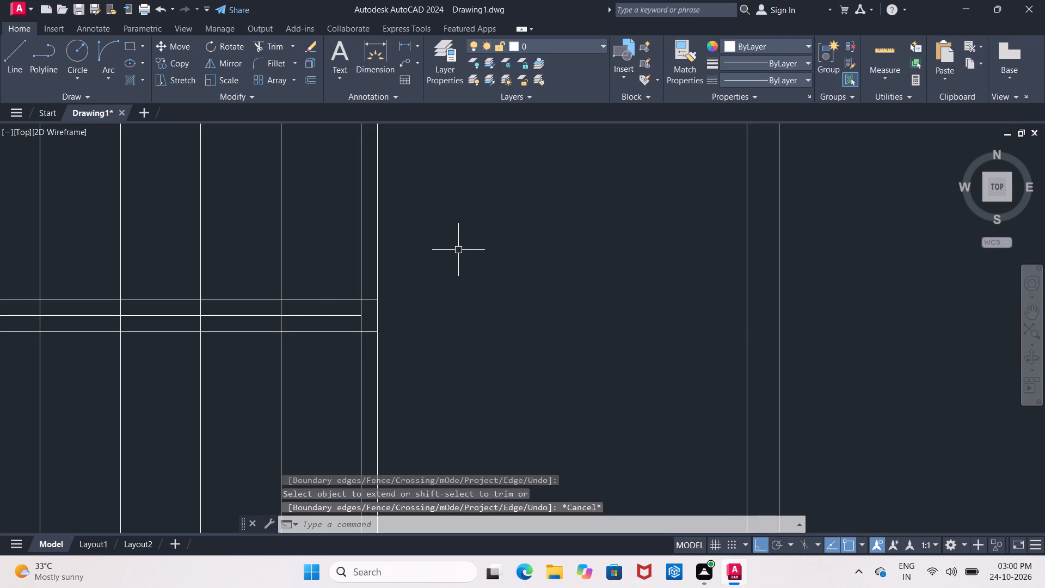
Trim the eastern 2" offset line north and south of the centre strip, leaving only its end cap.
key(t)
text(r)
key(space)
key(space)
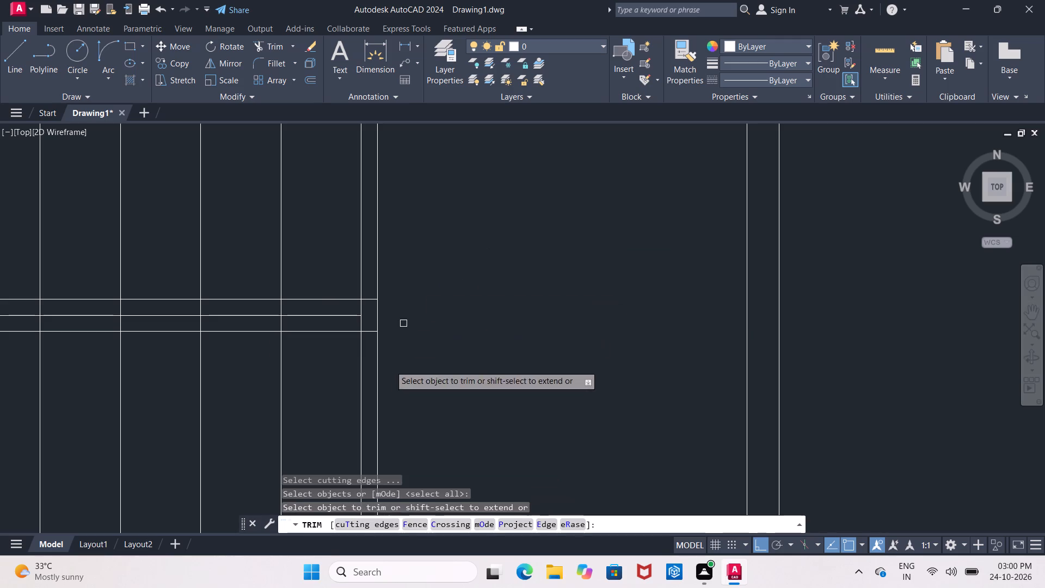
click(378, 395)
click(375, 269)
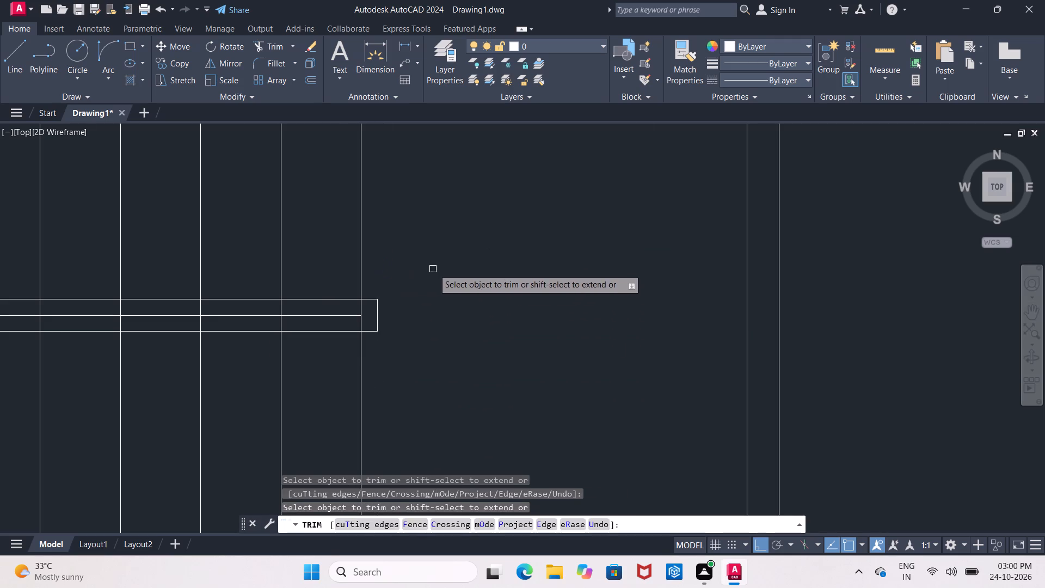
Trim the westernmost tread line's portions north and south of the centre strip.
scroll(435, 269, down, 3)
scroll(200, 268, up, 3)
middle_drag(346, 295, 252, 274)
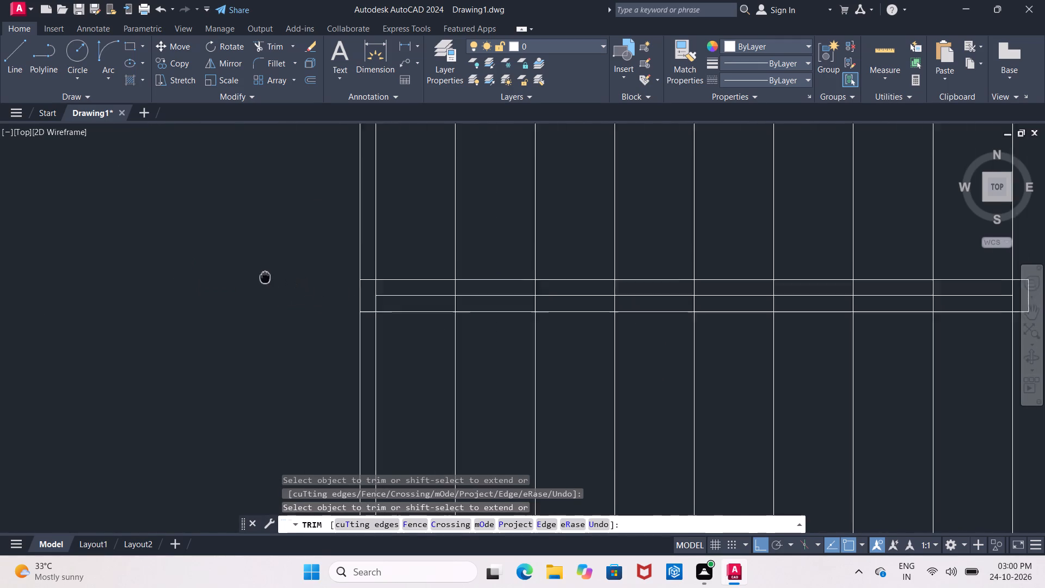
middle_drag(252, 274, 232, 272)
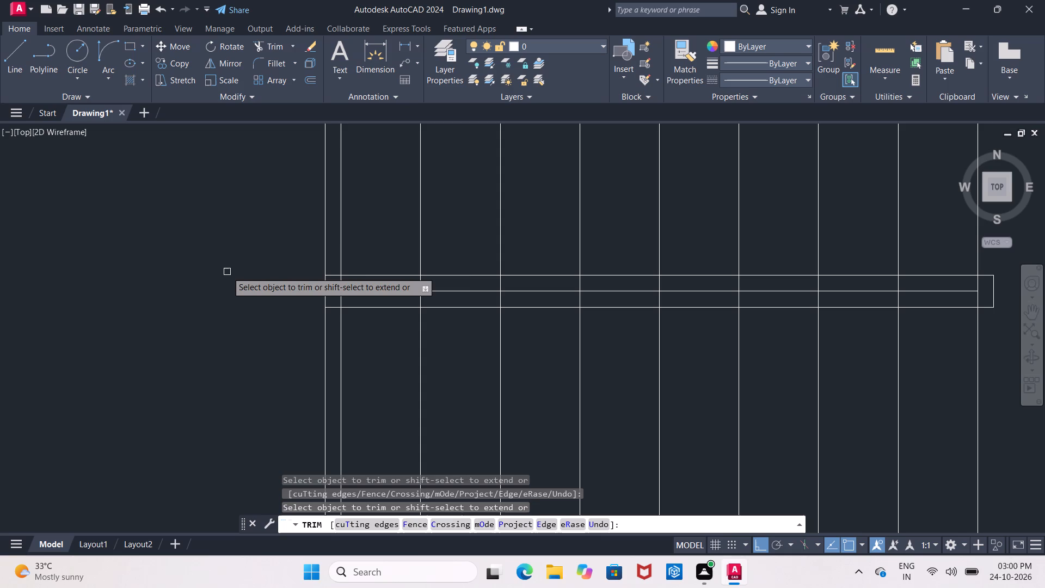
click(338, 249)
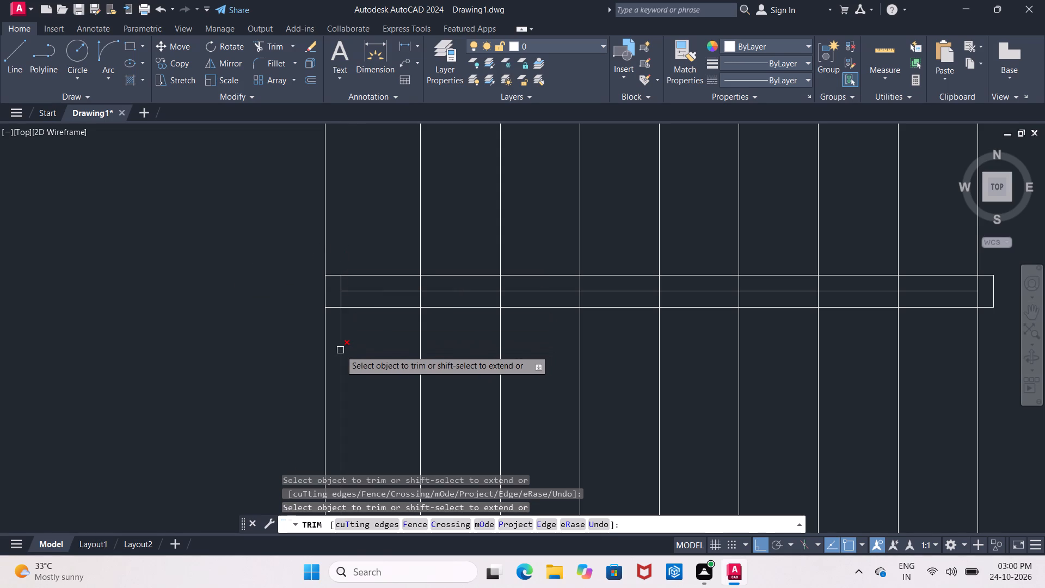
click(340, 350)
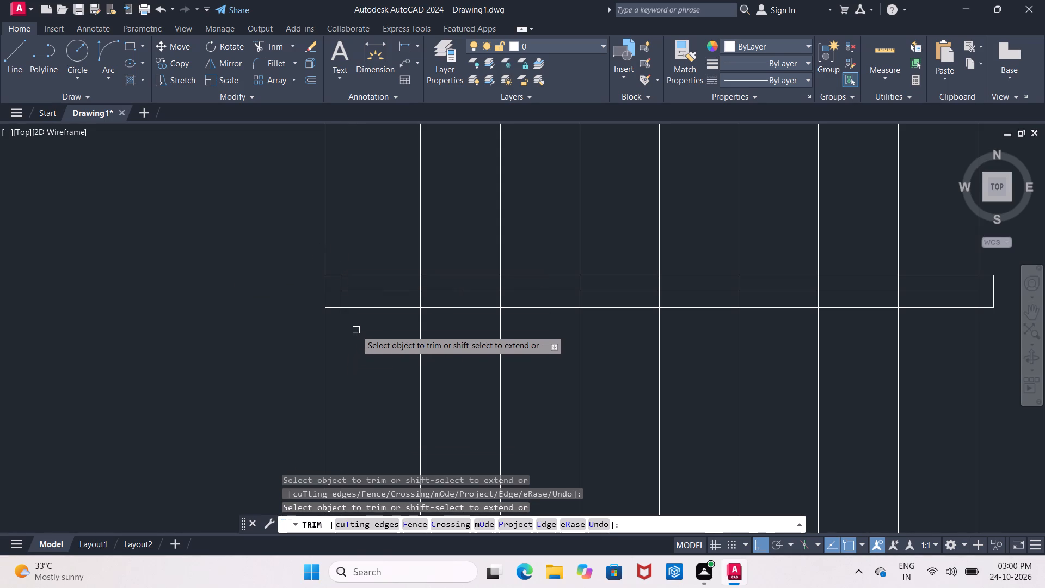
Offset the centre strip's northern outer line 1" north and its southern outer line 1" south.
scroll(356, 330, down, 1)
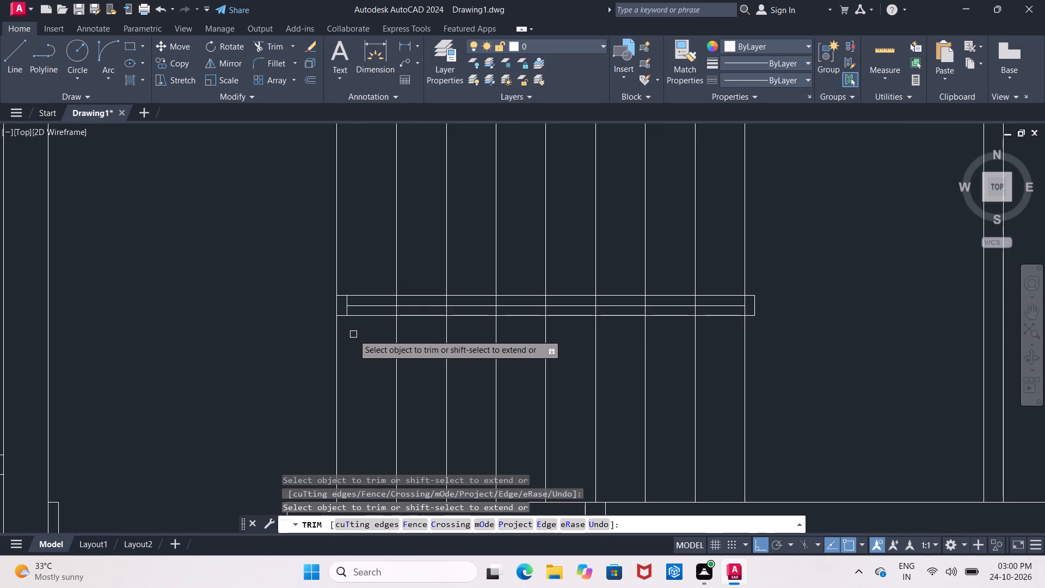
middle_click(353, 334)
scroll(348, 326, up, 3)
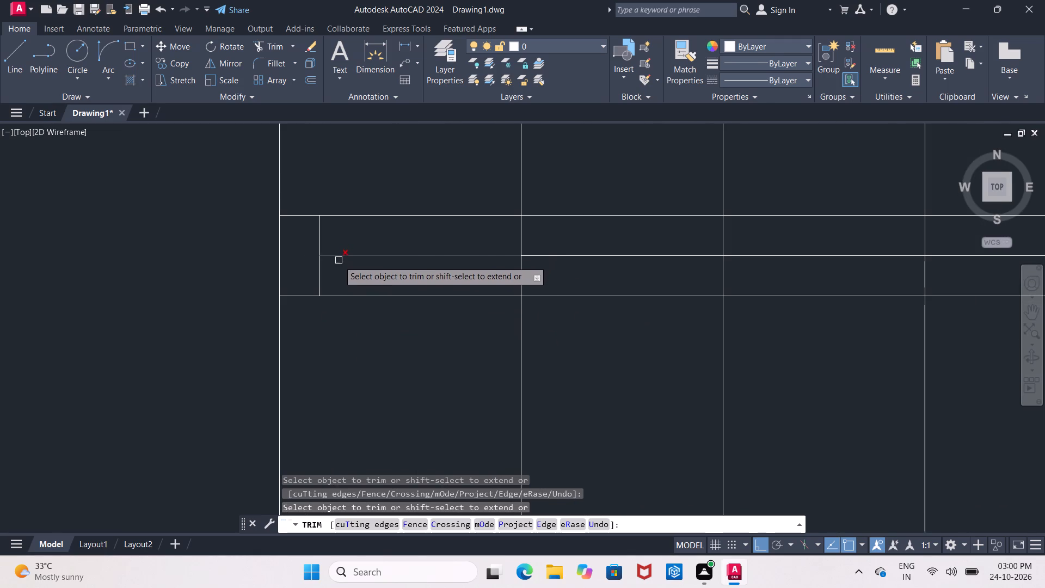
scroll(343, 267, down, 2)
middle_drag(344, 269, 265, 319)
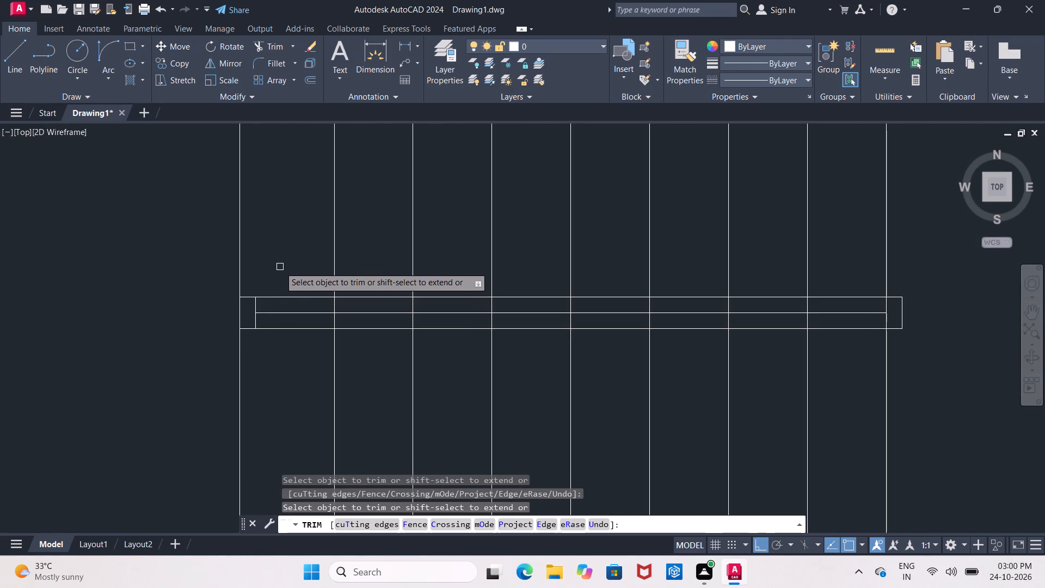
key(Escape)
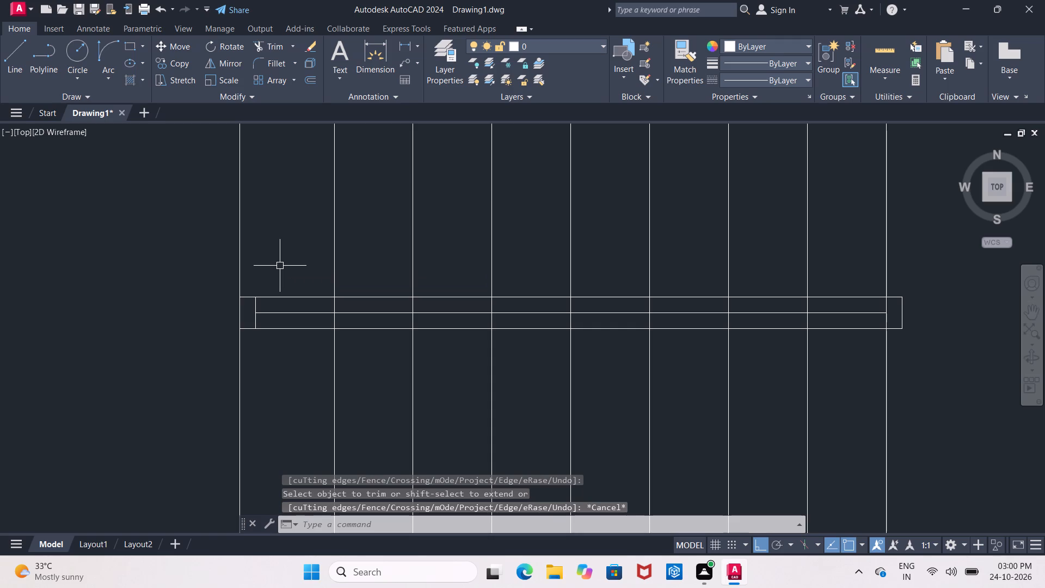
key(o)
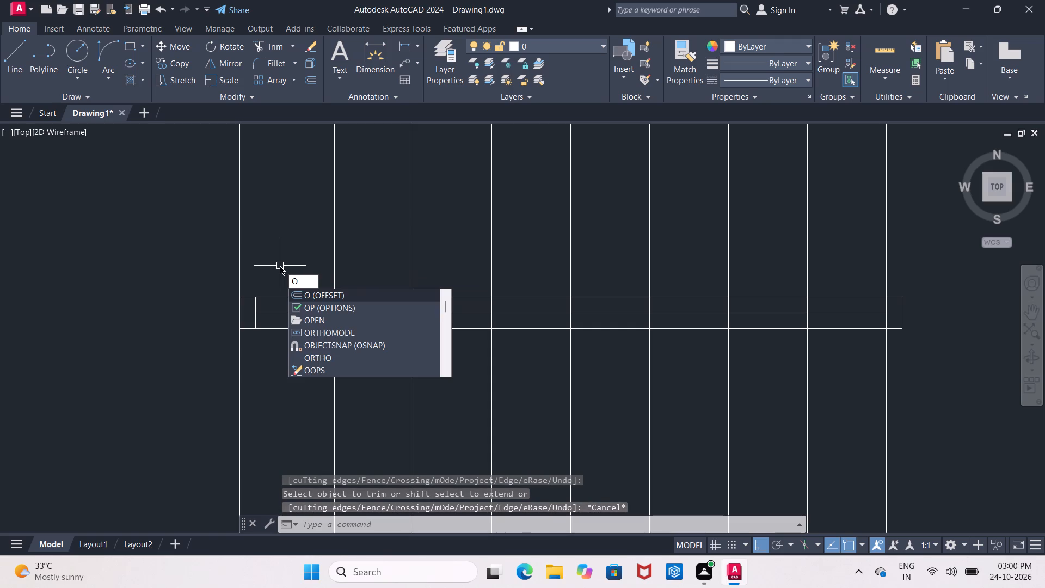
key(Return)
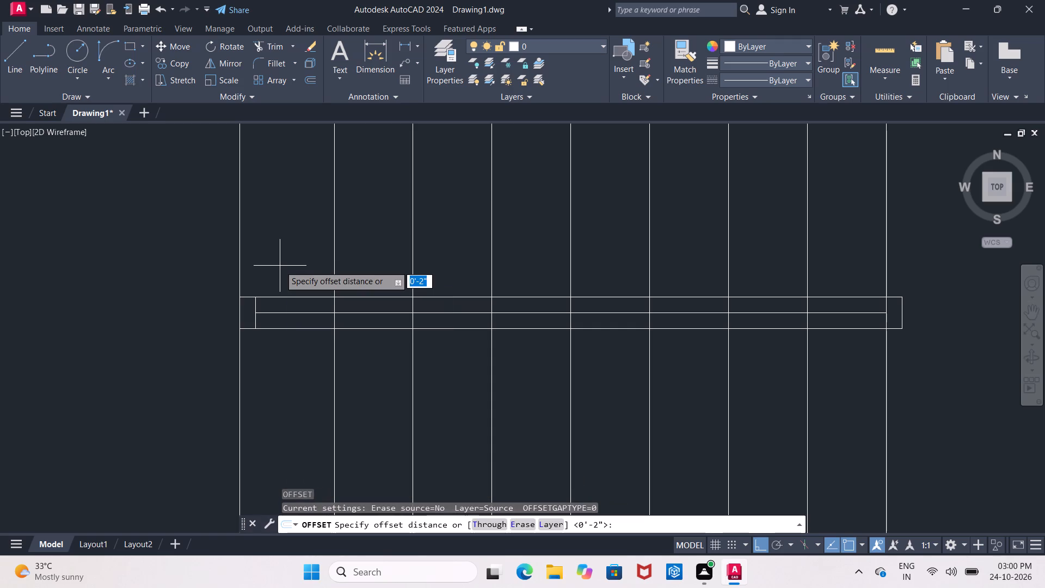
text(1")
key(Return)
click(293, 293)
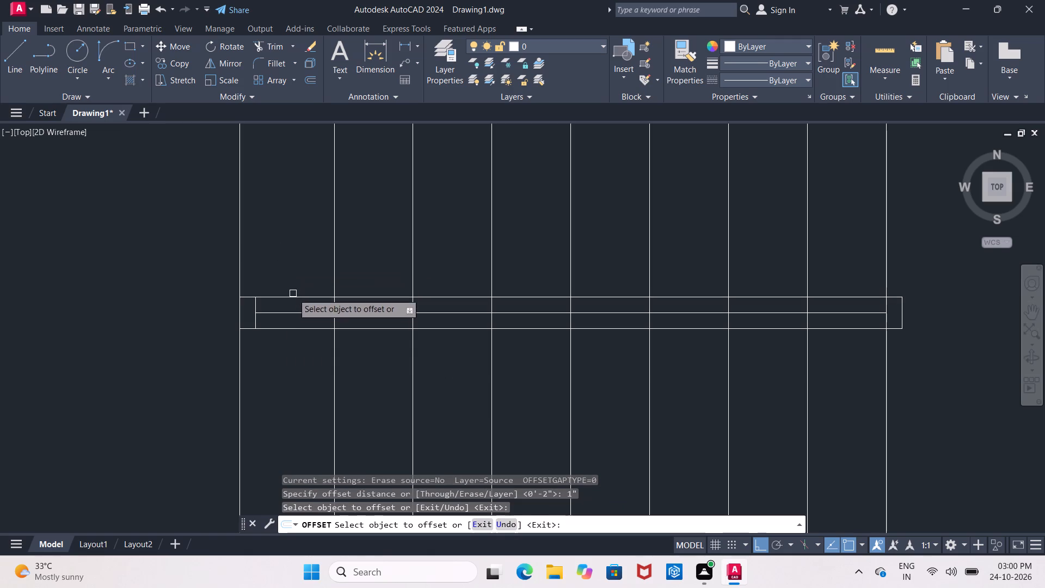
click(294, 297)
click(292, 261)
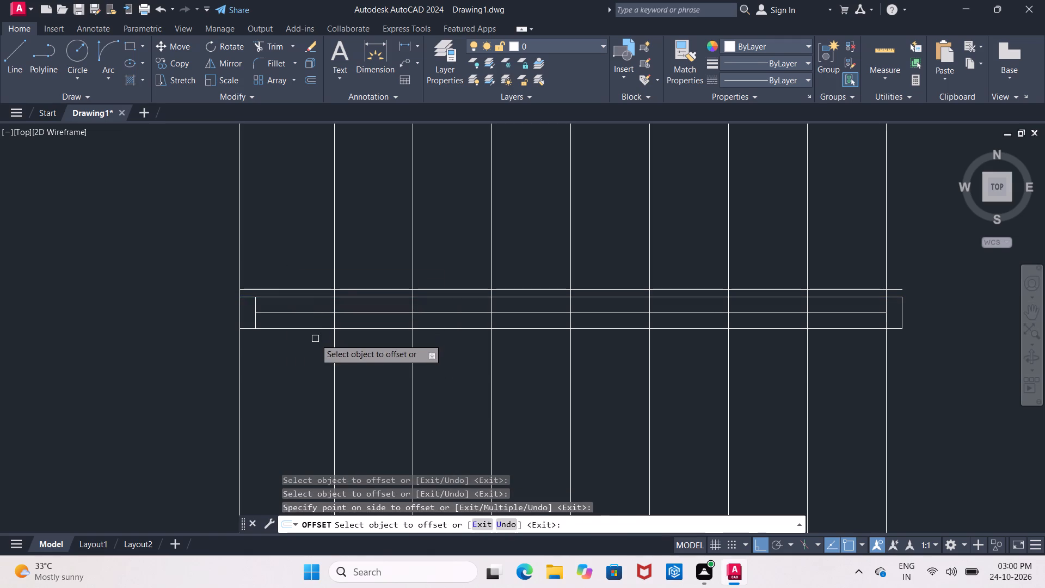
click(307, 329)
click(305, 375)
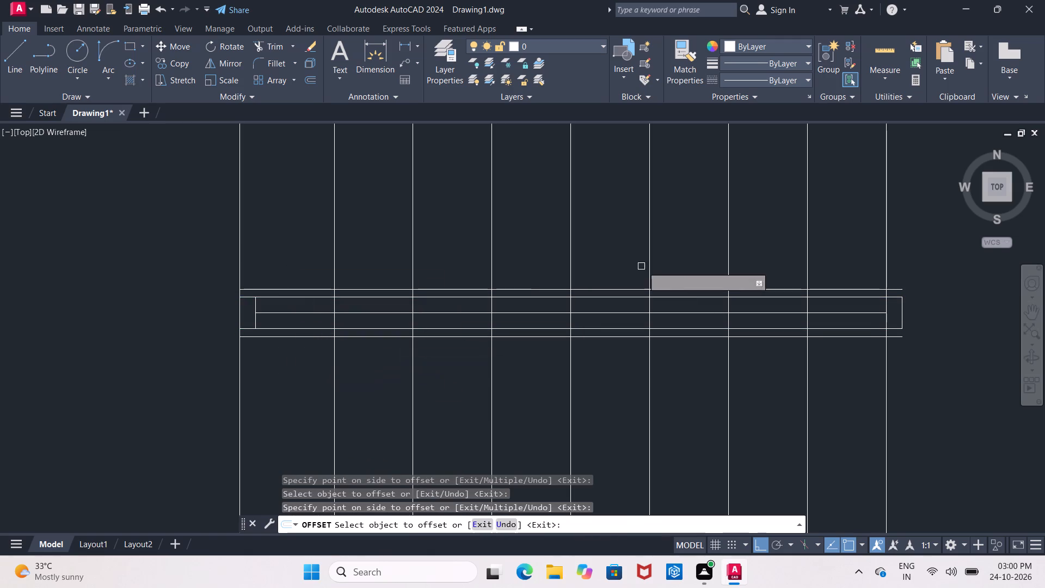
middle_drag(662, 252, 578, 261)
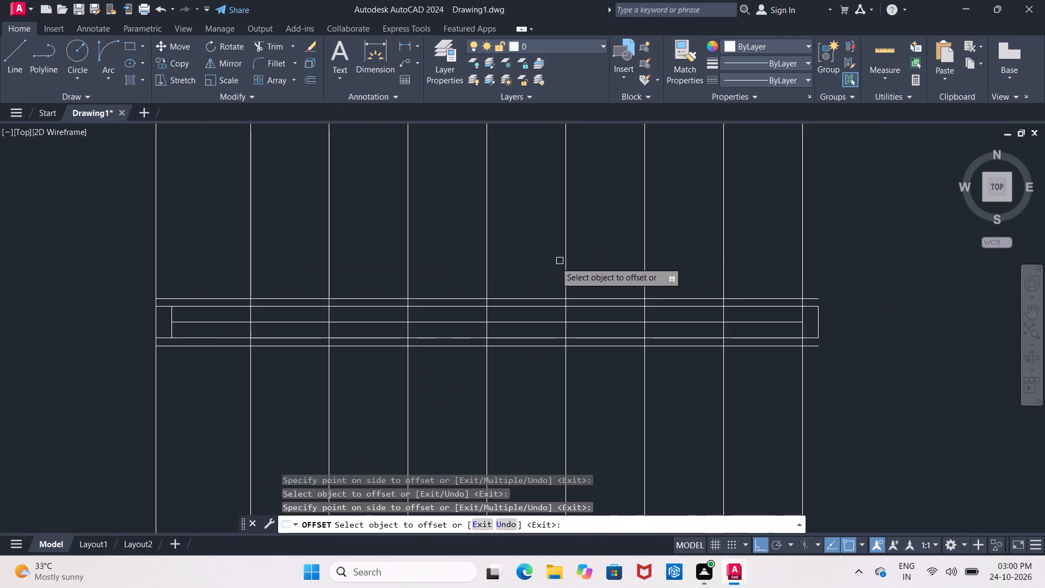
scroll(478, 269, up, 1)
scroll(439, 282, down, 1)
middle_drag(439, 282, 494, 254)
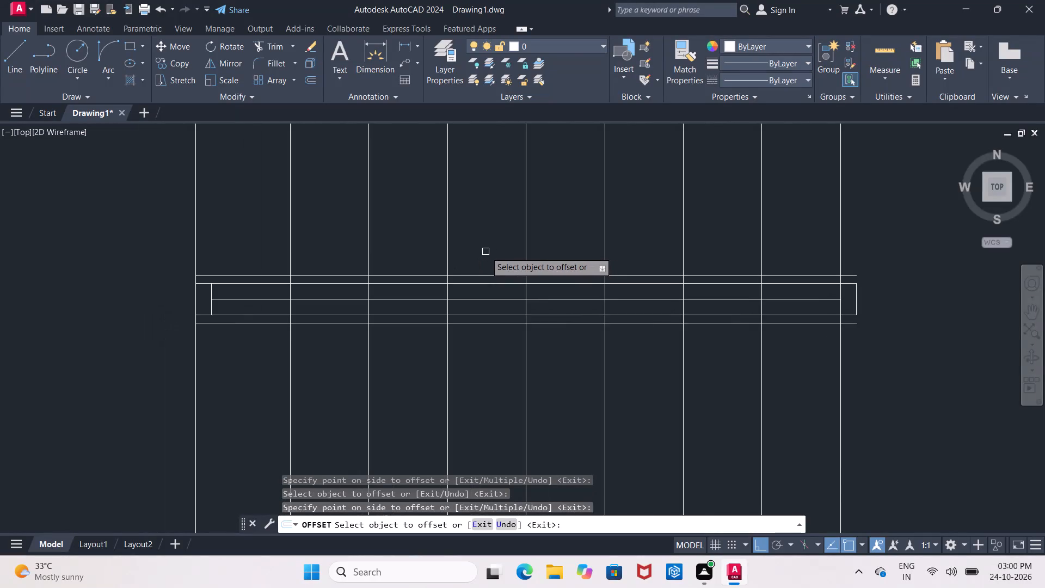
key(grave)
key(Escape)
key(Escape)
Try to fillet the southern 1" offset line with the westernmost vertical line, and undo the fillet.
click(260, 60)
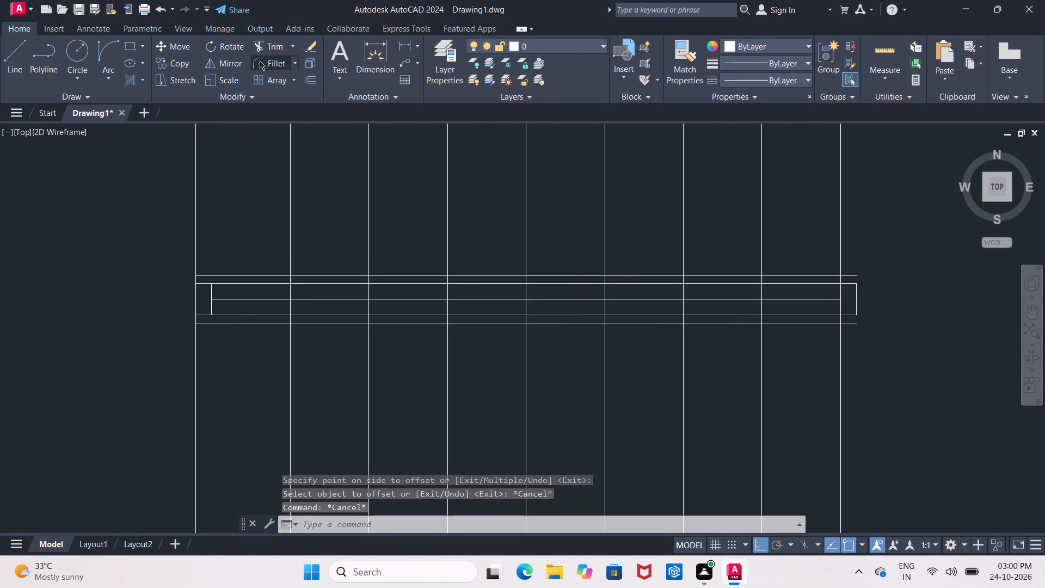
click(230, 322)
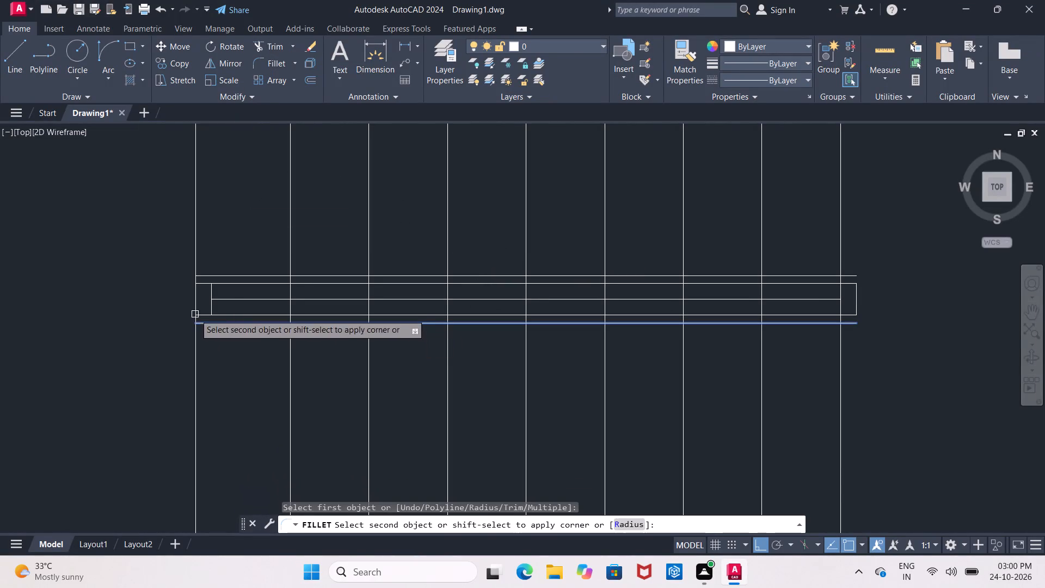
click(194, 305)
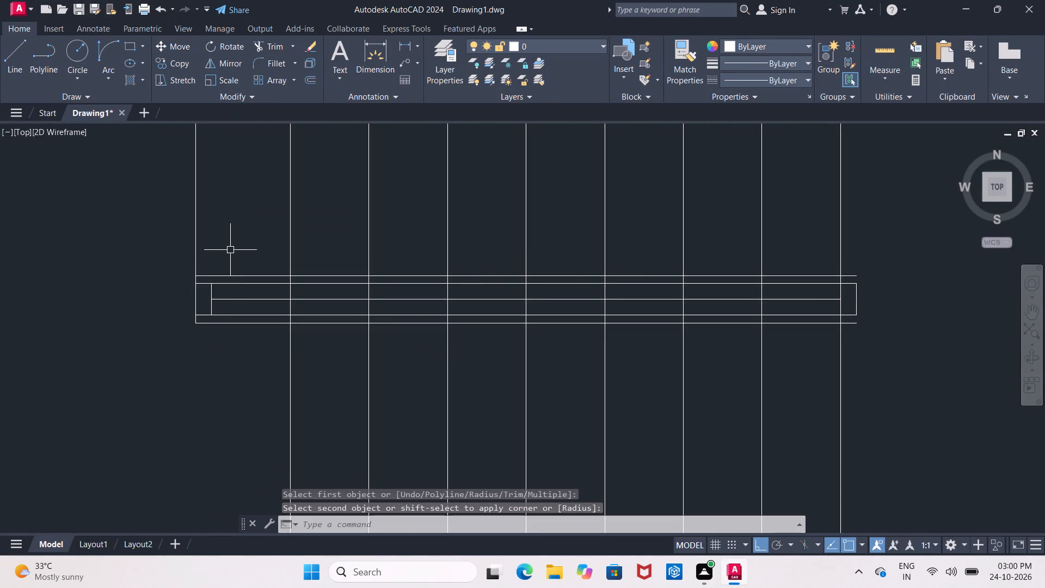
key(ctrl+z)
Offset the centre strip's eastern end cap 1" east.
scroll(230, 248, down, 2)
middle_drag(230, 248, 176, 242)
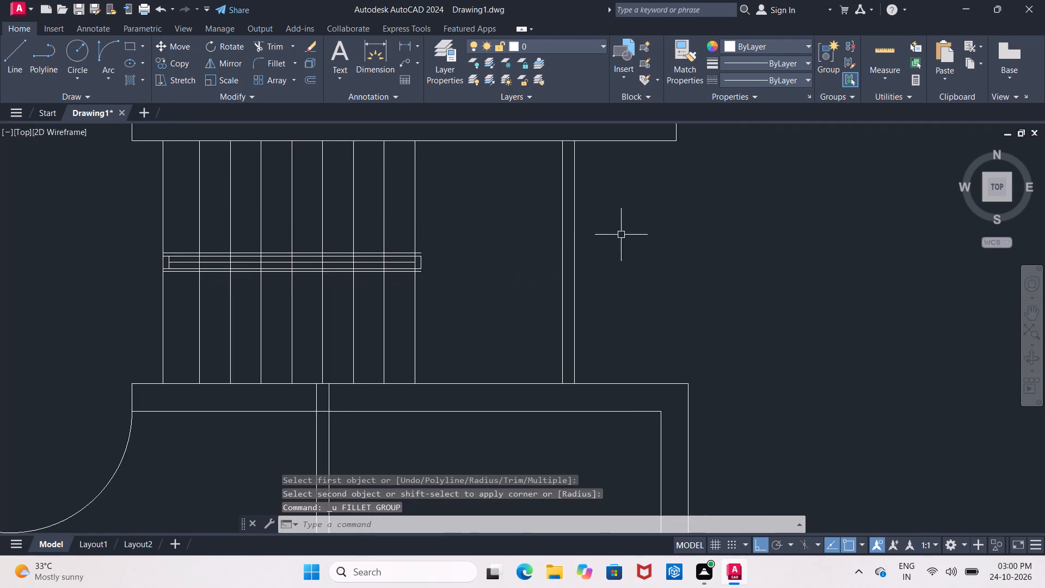
scroll(610, 234, up, 2)
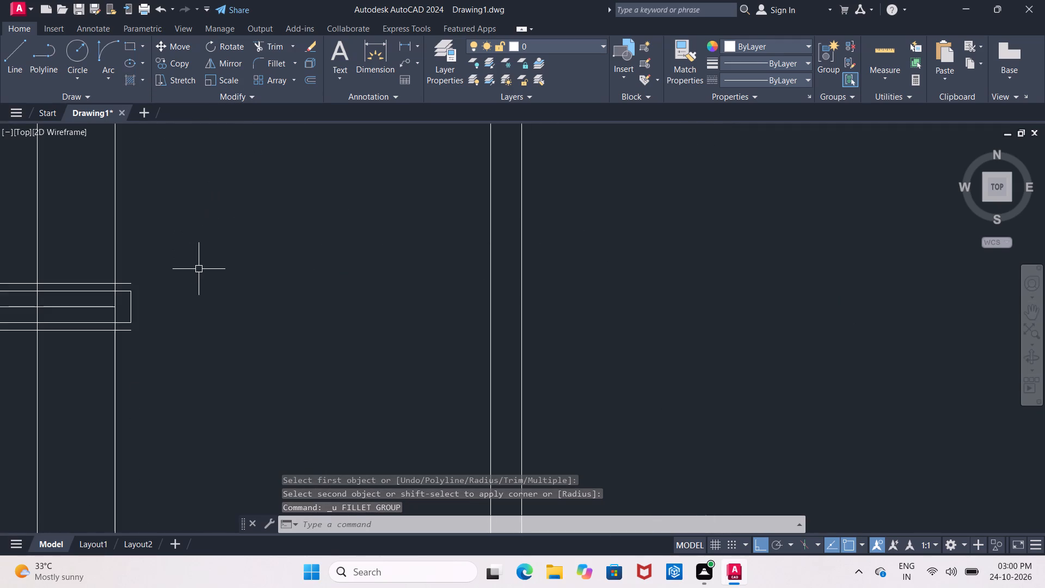
key(o)
key(Return)
key(4)
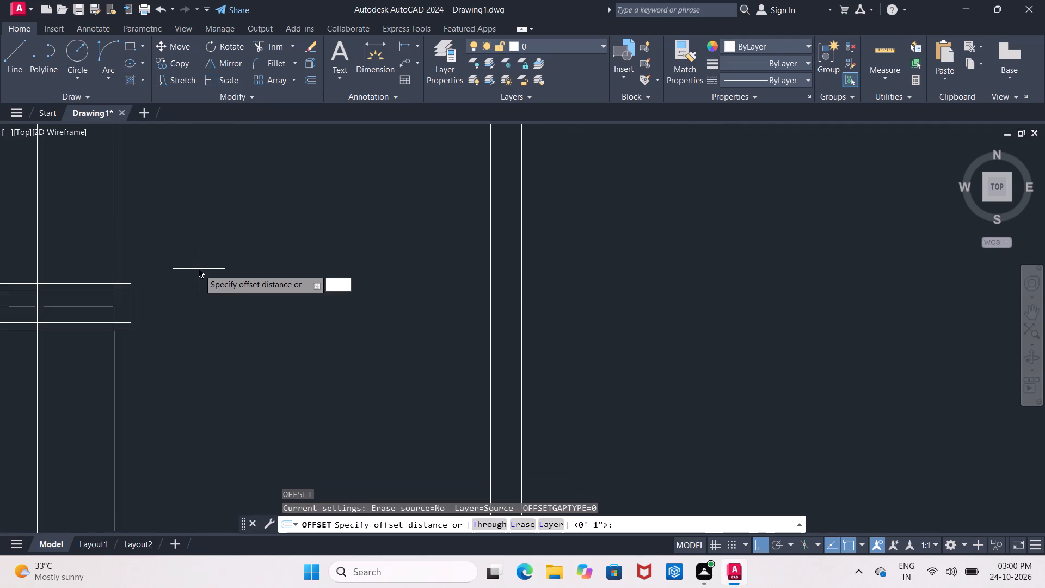
key(BackSpace)
text(1")
key(Return)
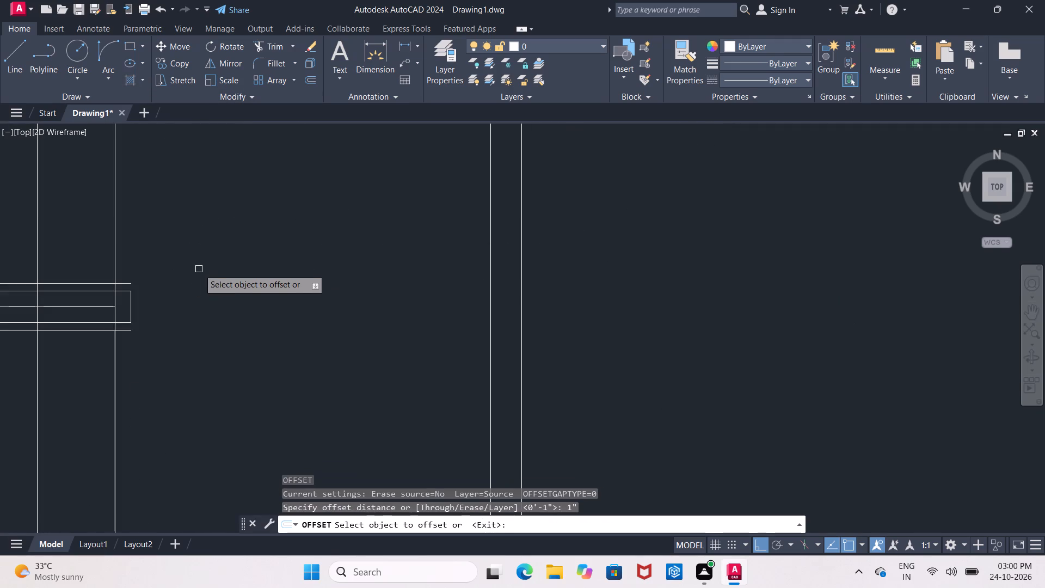
drag(129, 304, 137, 309)
click(170, 326)
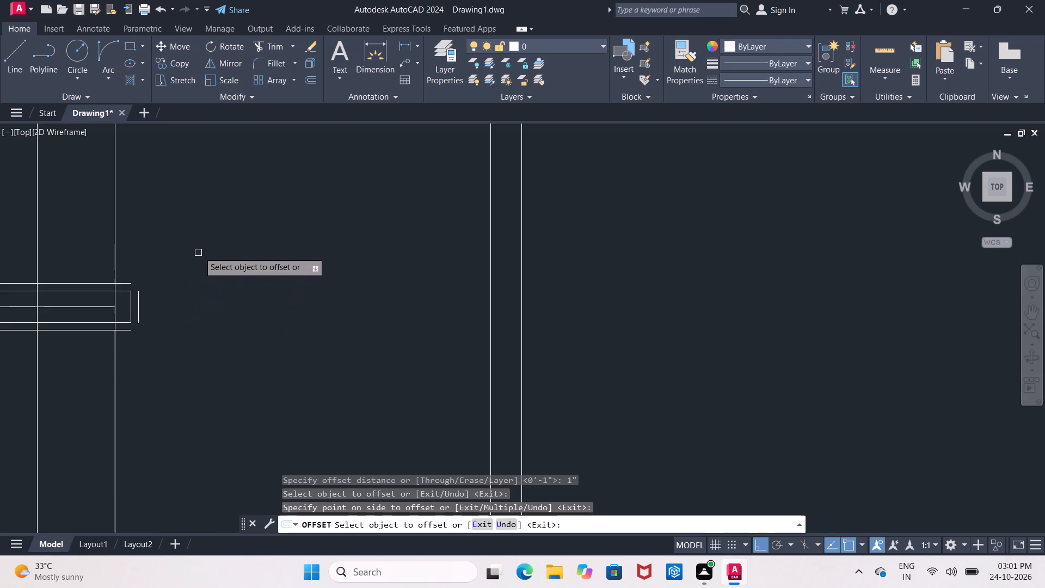
key(Escape)
Fillet the 1" offset end cap with the northern and southern offset lines to close the strip's outer eastern corners.
click(270, 60)
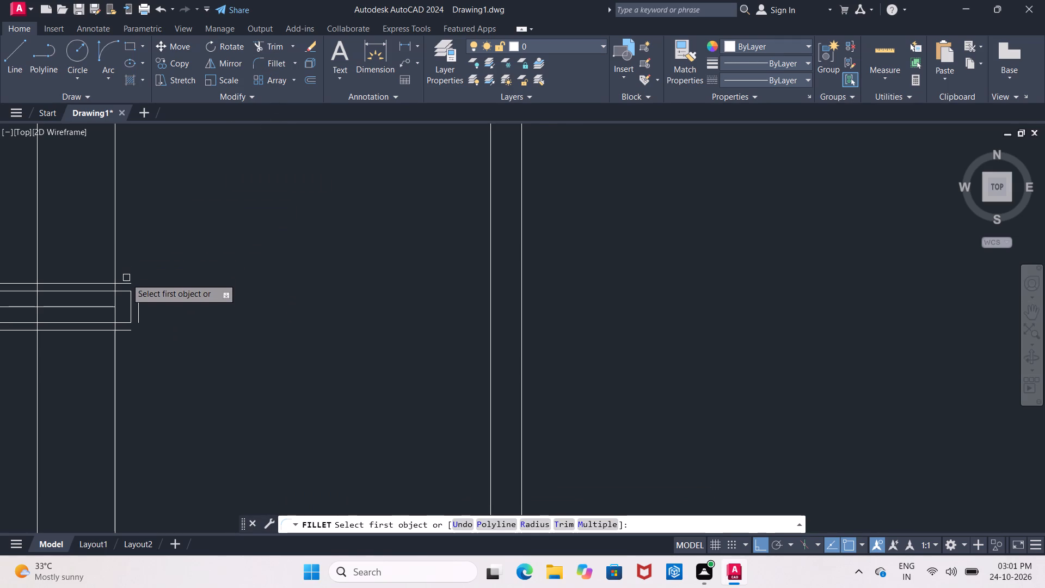
click(126, 280)
click(126, 281)
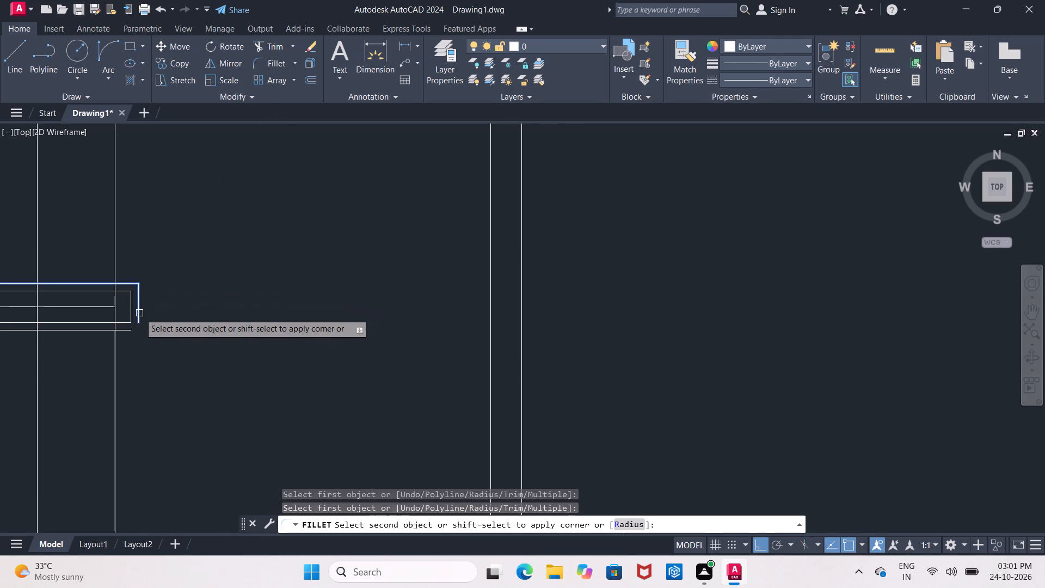
click(139, 313)
click(263, 62)
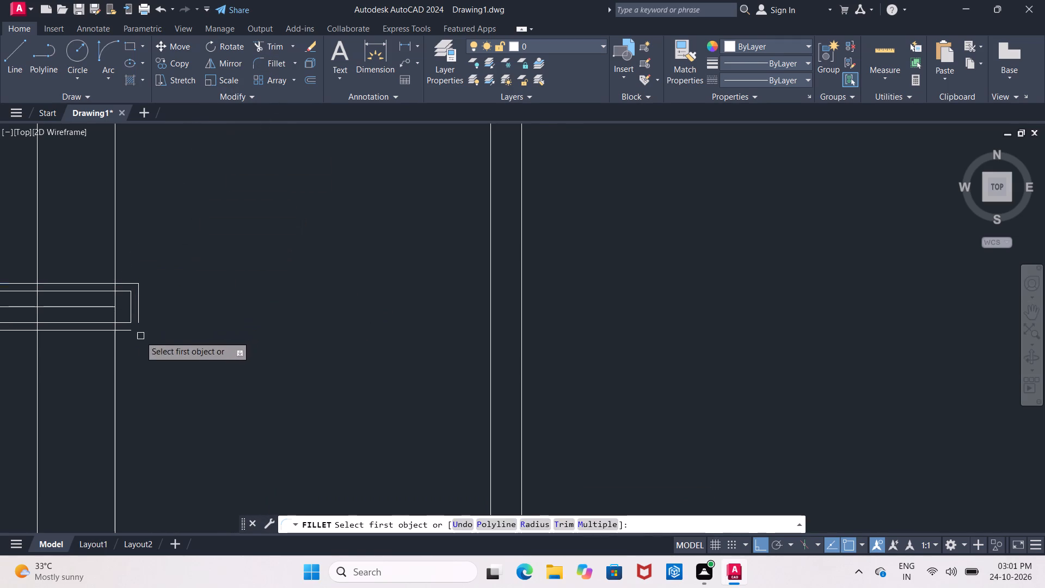
click(127, 332)
click(140, 320)
middle_drag(188, 342, 441, 292)
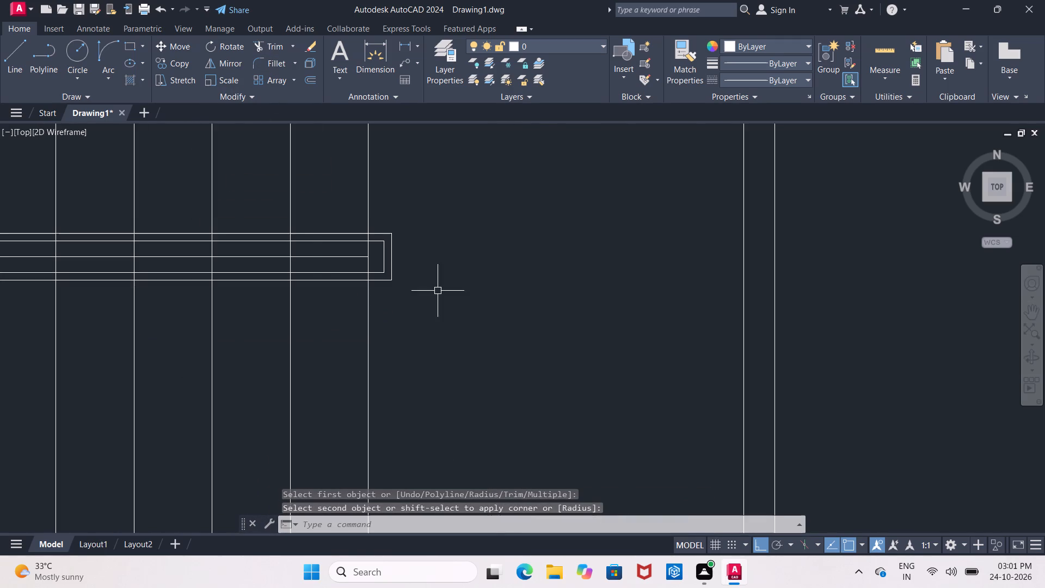
Delete the strip's horizontal centre line and the short vertical line inside its western end.
middle_drag(223, 242, 517, 224)
scroll(428, 232, down, 1)
scroll(332, 235, up, 1)
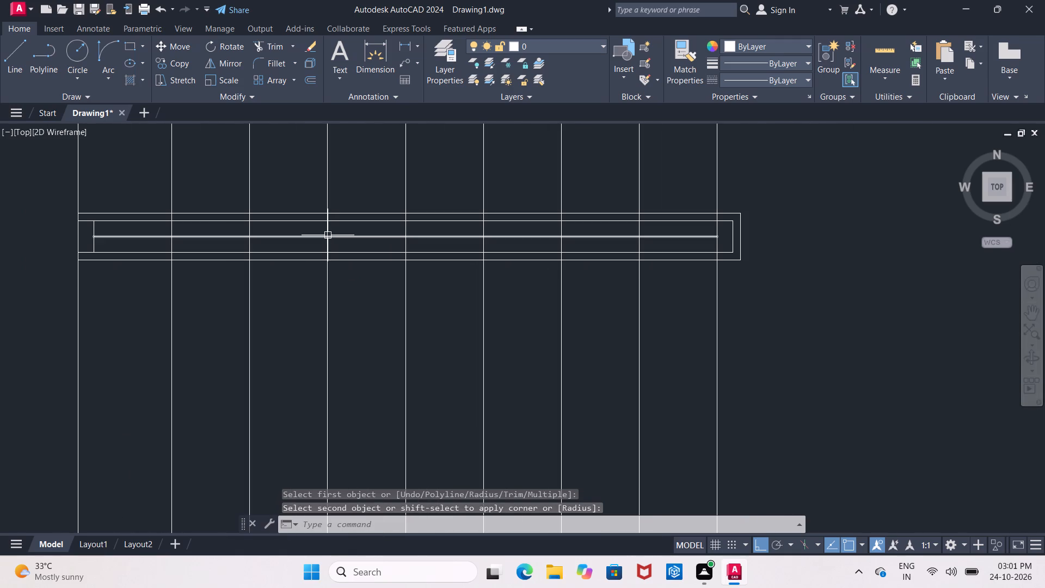
click(326, 236)
key(Escape)
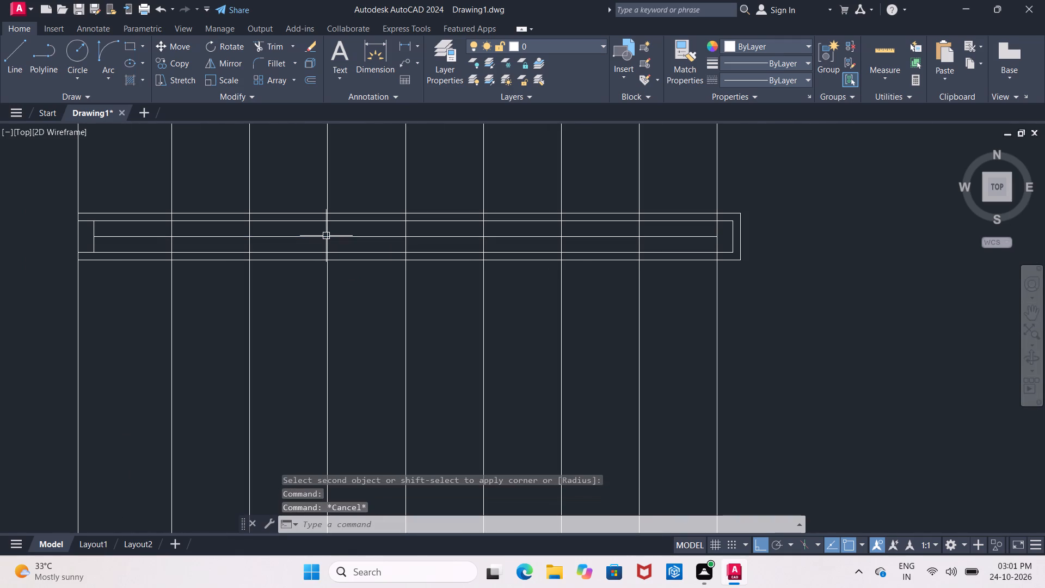
click(326, 236)
key(Delete)
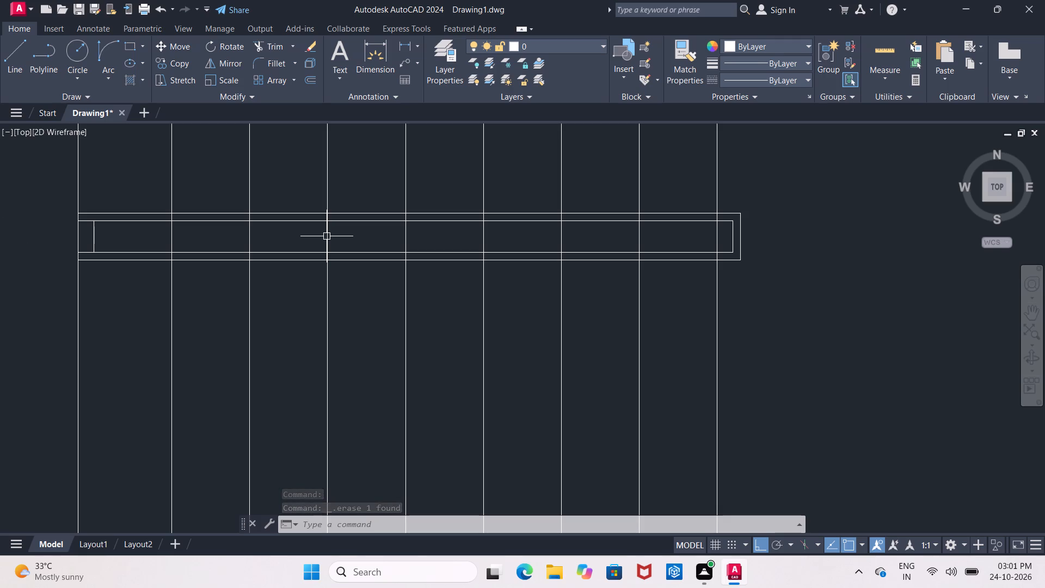
click(92, 236)
key(Delete)
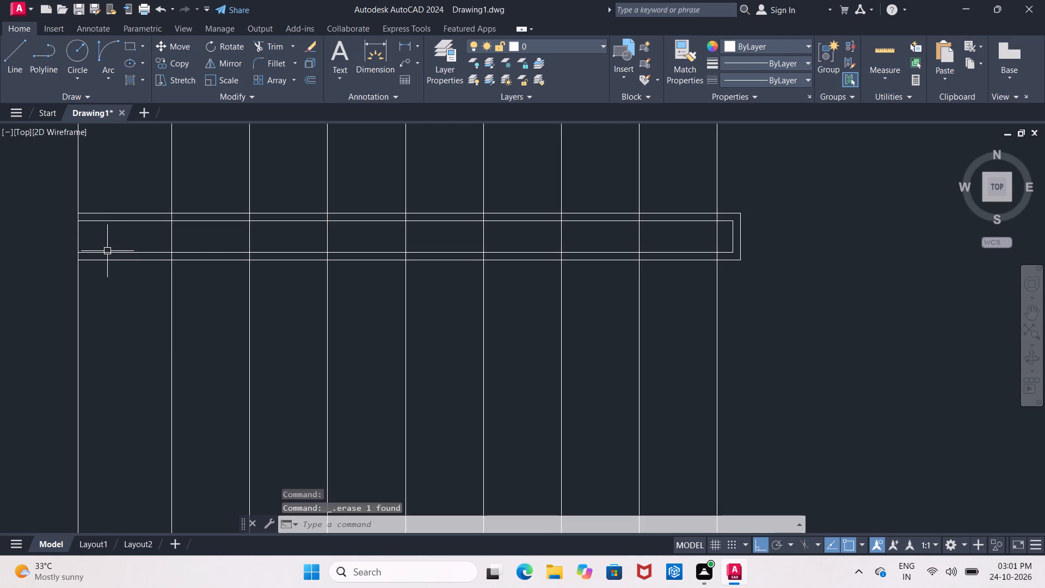
Offset the westernmost vertical line 2" east.
key(o)
key(Return)
text(2")
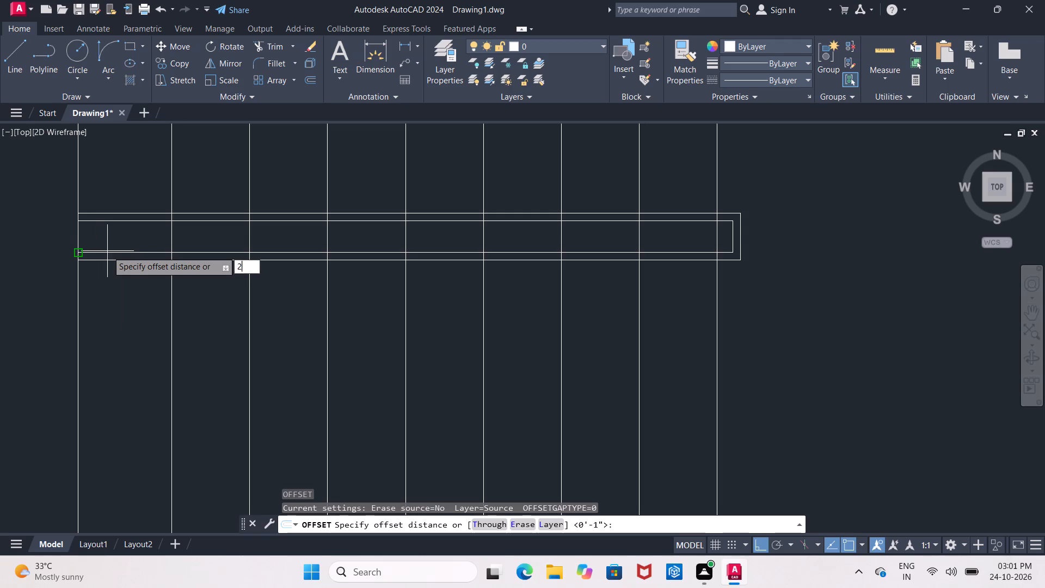
key(Return)
scroll(107, 251, up, 1)
click(62, 228)
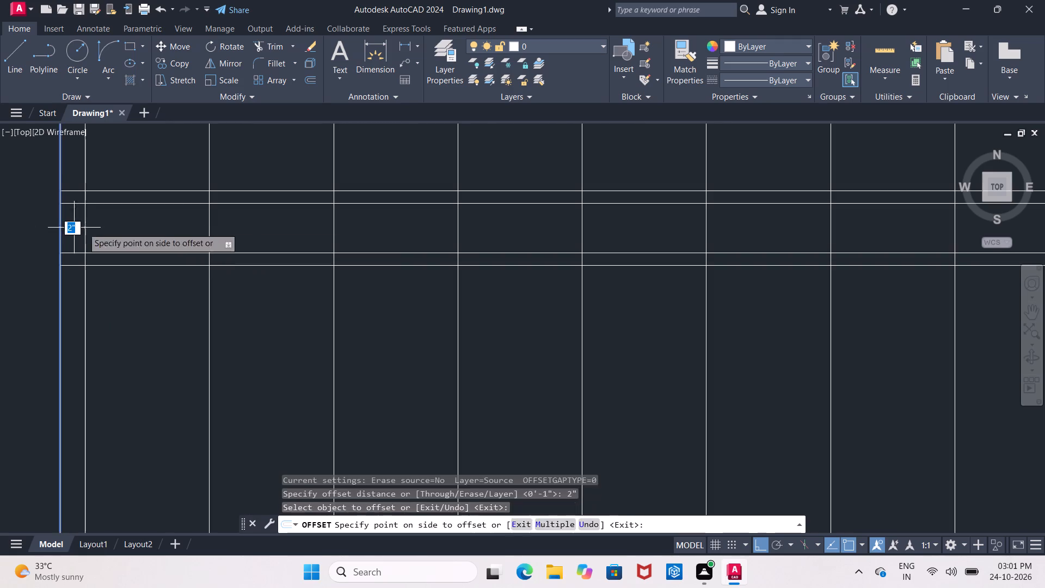
click(206, 228)
middle_drag(105, 230, 169, 276)
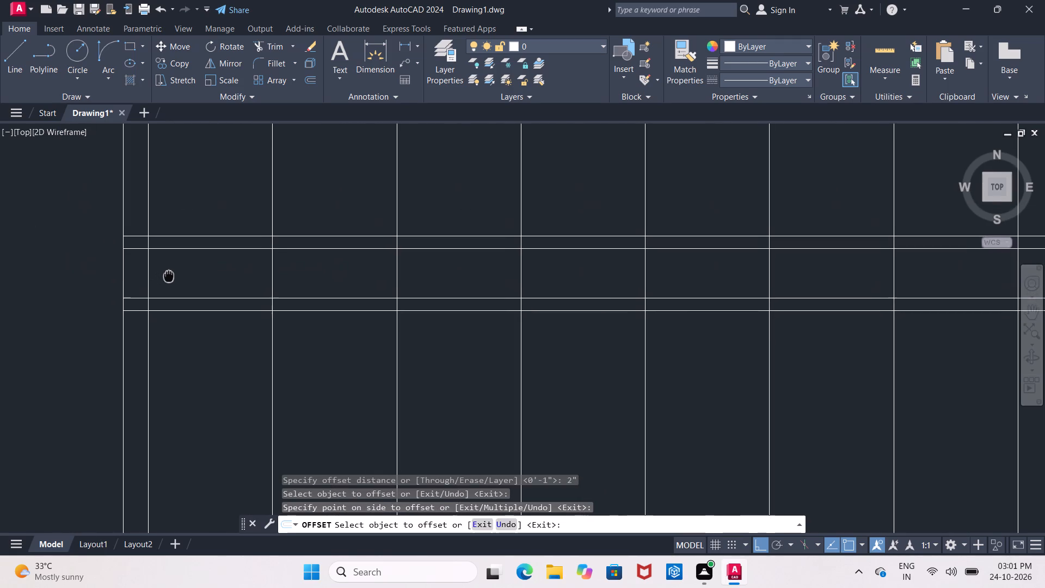
middle_drag(169, 276, 169, 277)
key(Escape)
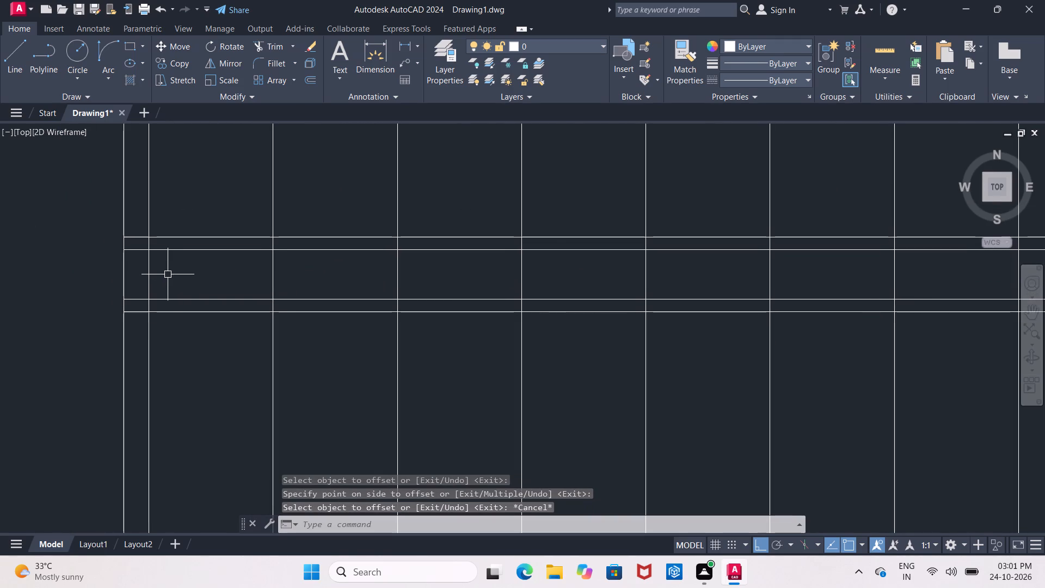
Trim the divider's western cap line beyond its outer outline, and the inner horizontal lines west of the 2" offset line.
text(tr)
key(space)
key(space)
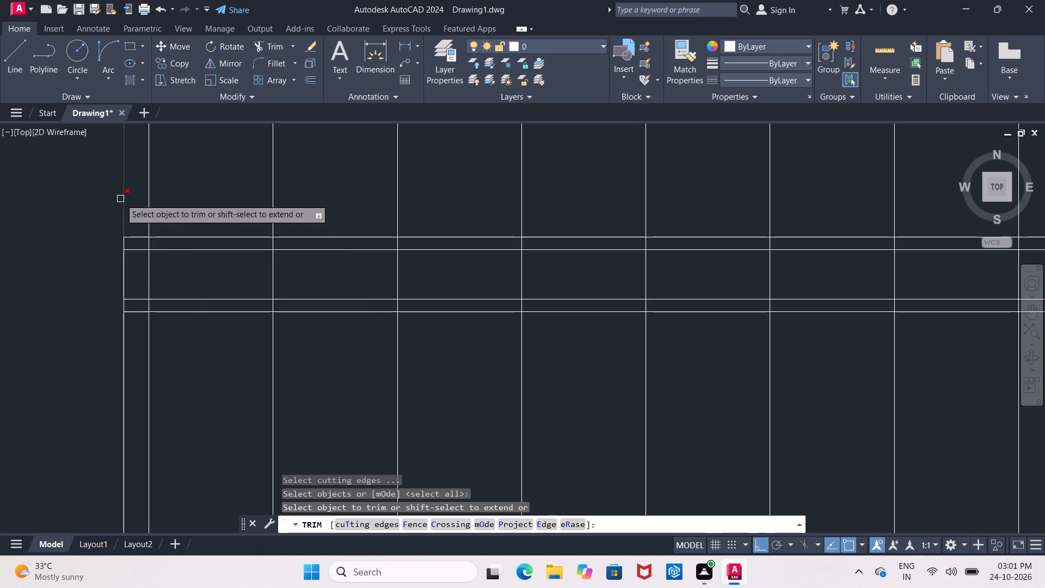
click(120, 199)
click(122, 343)
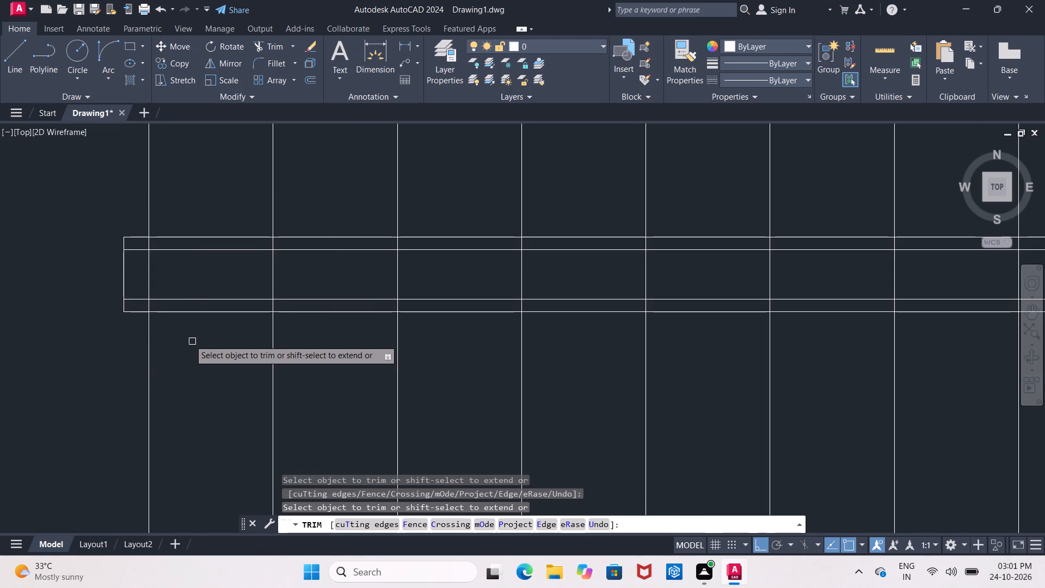
click(140, 301)
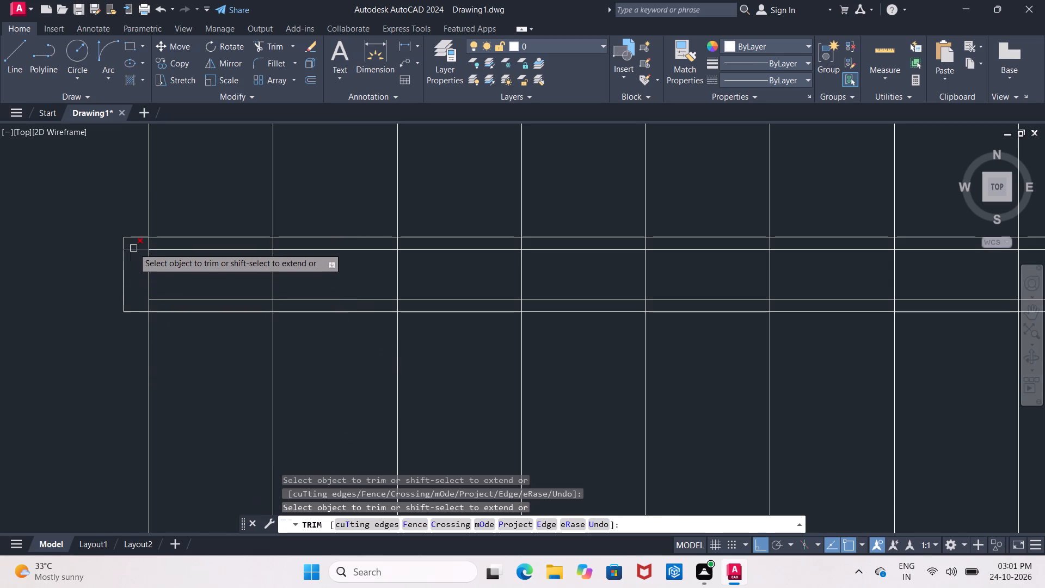
click(133, 248)
Trim all the tread lines crossing the interior of the divider's inner outline.
scroll(179, 286, down, 1)
middle_drag(179, 286, 76, 286)
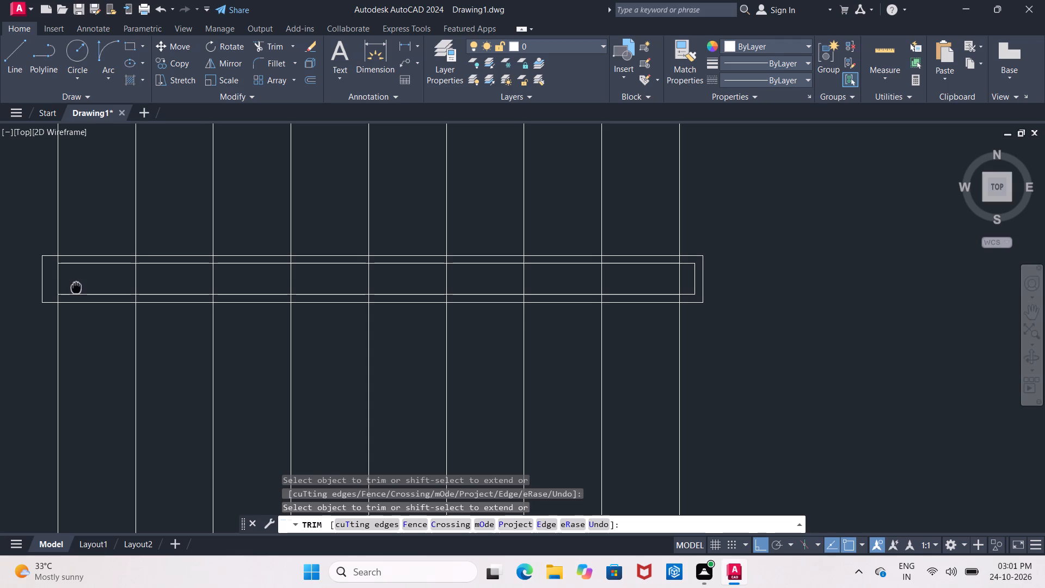
middle_drag(76, 286, 83, 287)
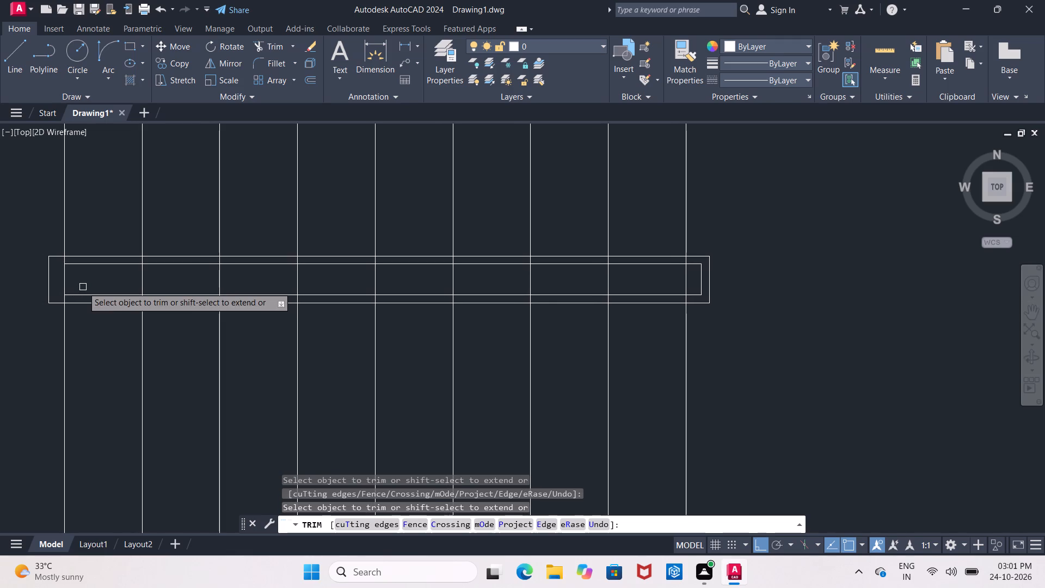
scroll(83, 287, up, 1)
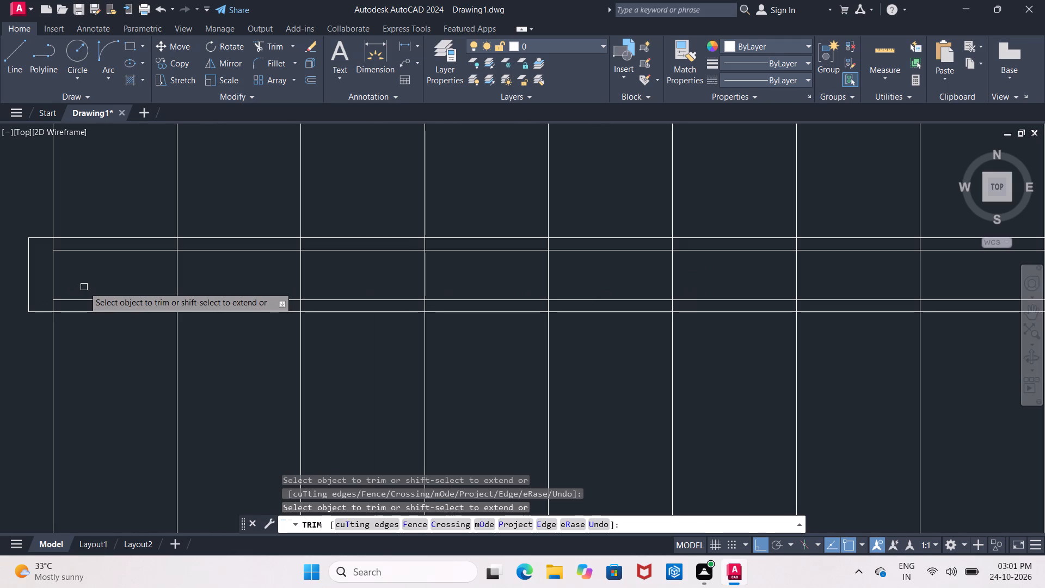
click(93, 274)
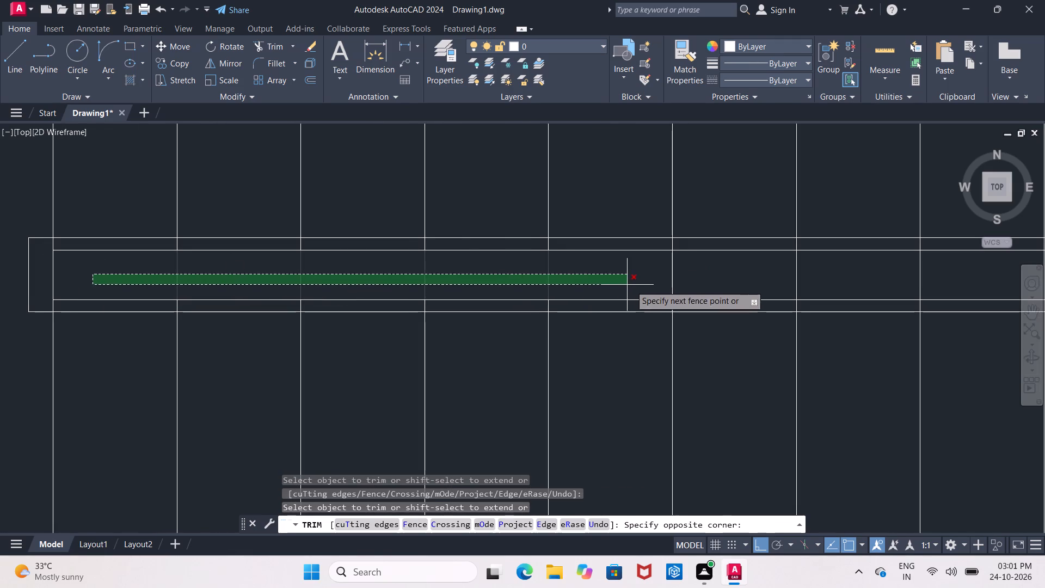
middle_drag(635, 287, 131, 305)
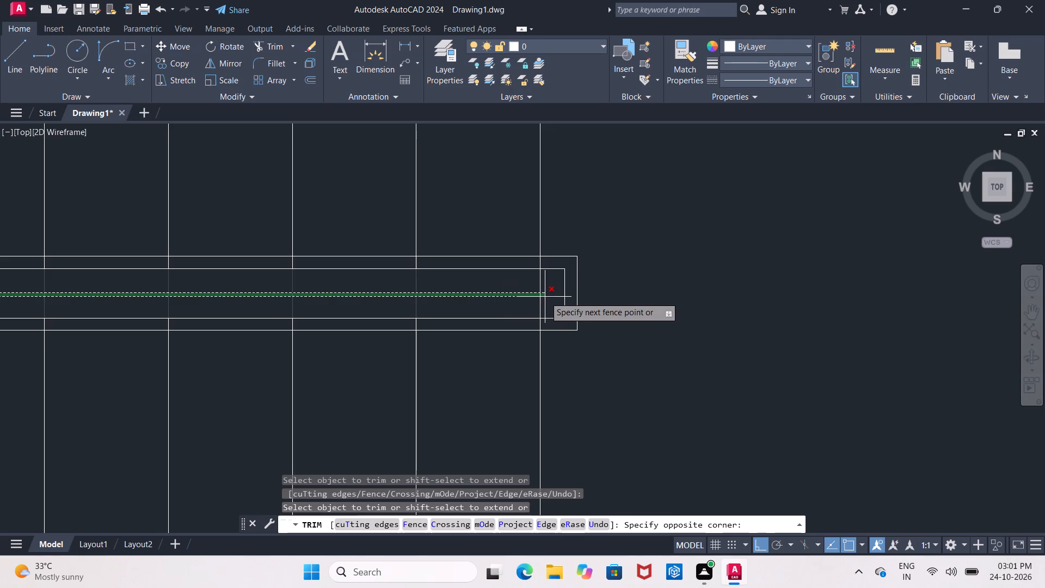
click(545, 297)
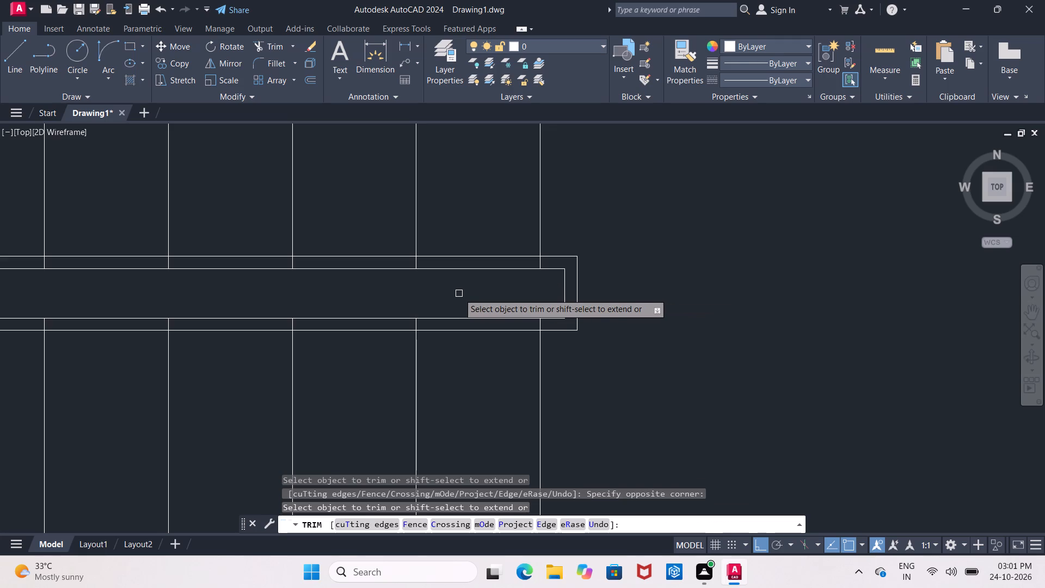
middle_drag(381, 285, 626, 287)
scroll(626, 287, down, 2)
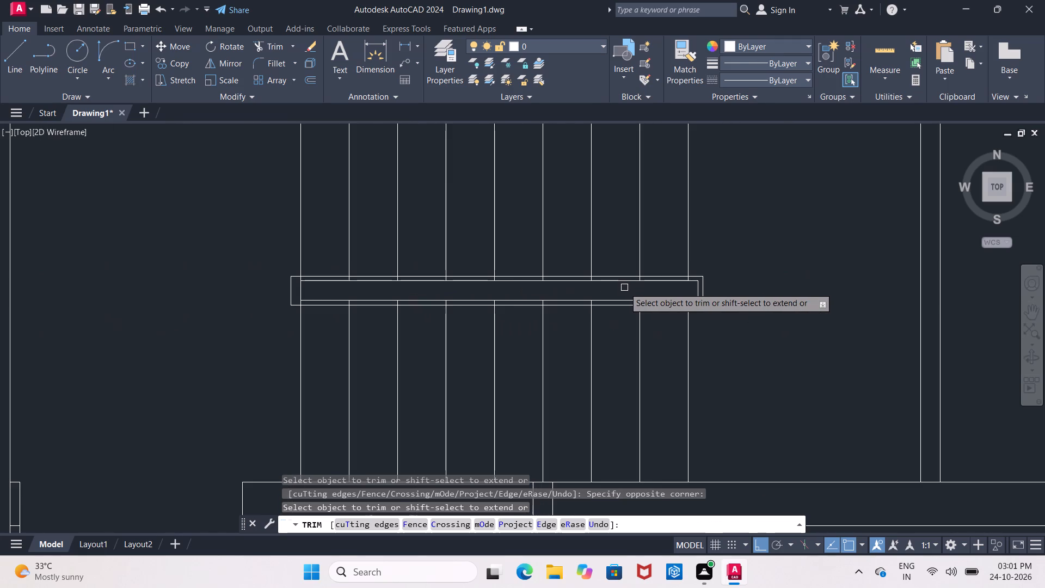
scroll(624, 287, down, 1)
middle_drag(691, 245, 665, 251)
scroll(661, 262, down, 1)
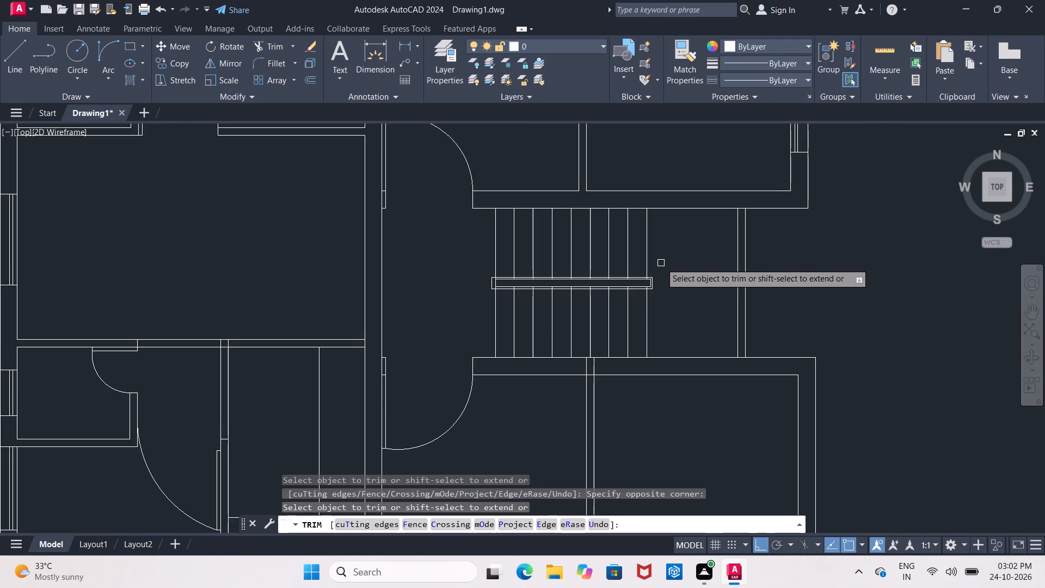
middle_drag(661, 263, 445, 290)
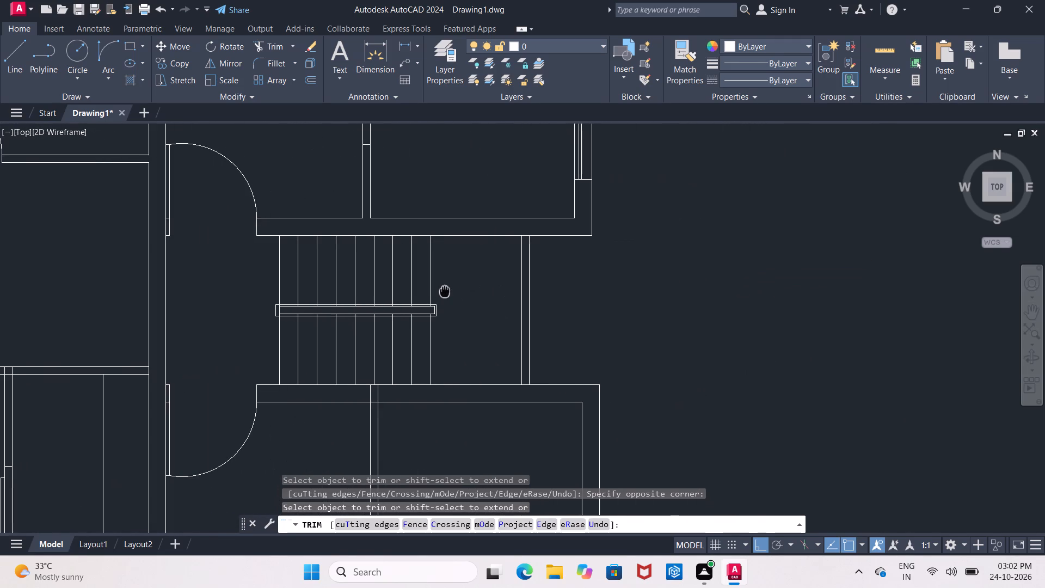
middle_drag(445, 290, 507, 279)
key(Escape)
Trim the westernmost tread line between the divider's northern outer and inner outlines.
scroll(334, 206, up, 2)
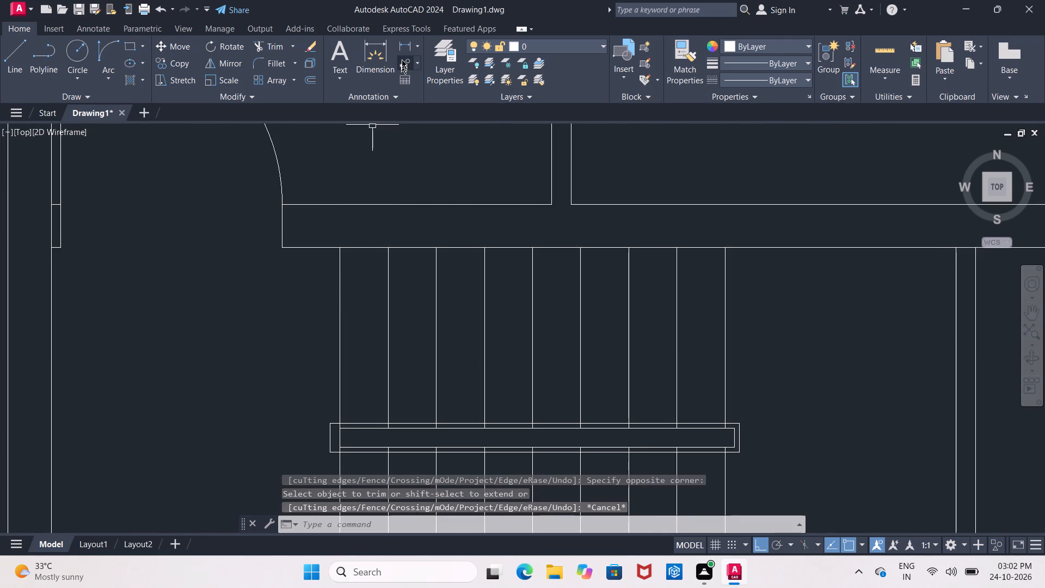
click(12, 65)
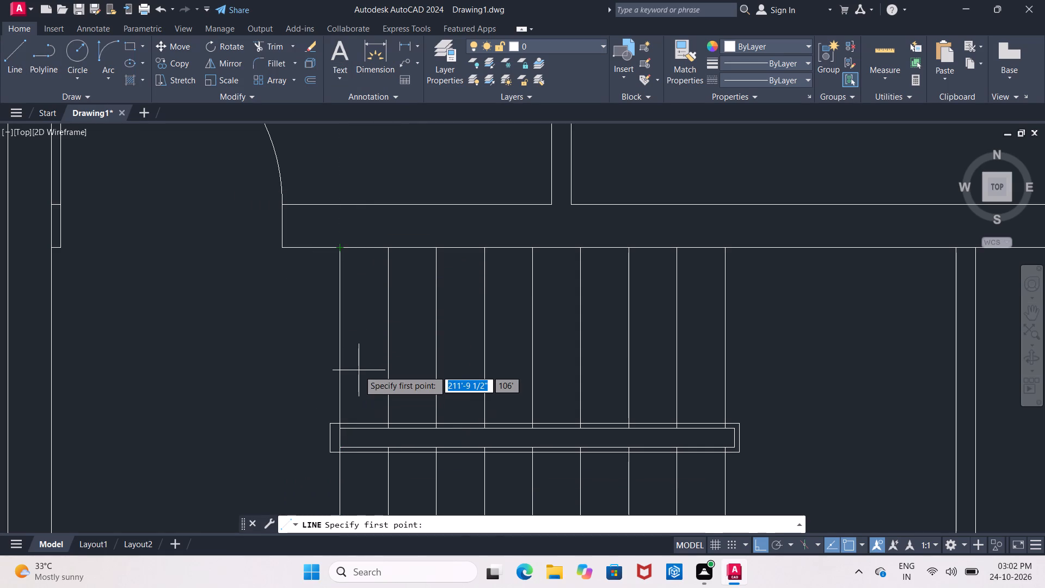
key(Escape)
text(tr)
key(space)
key(space)
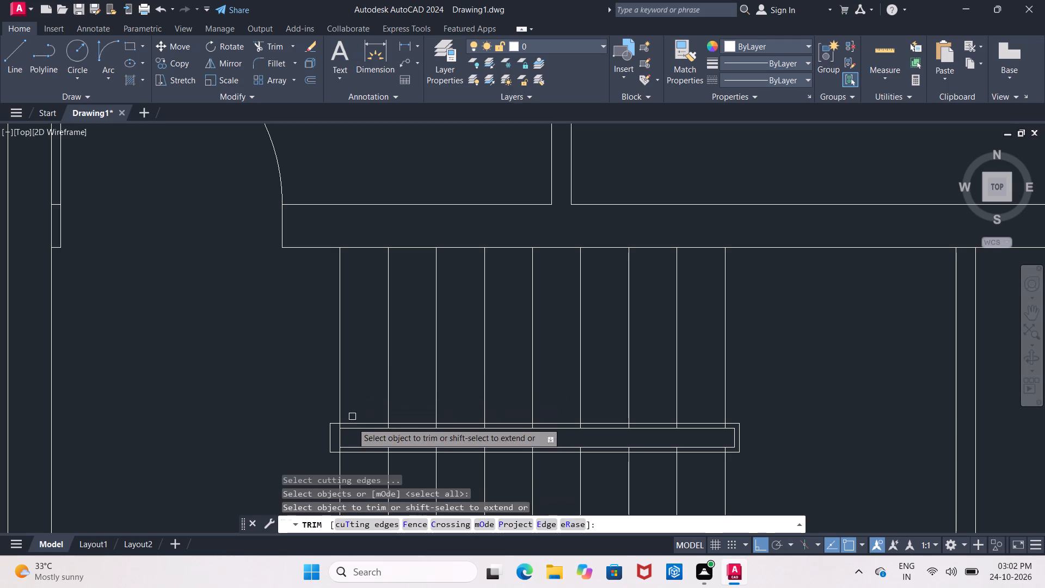
scroll(350, 430, up, 5)
middle_drag(349, 425, 349, 377)
drag(199, 352, 214, 351)
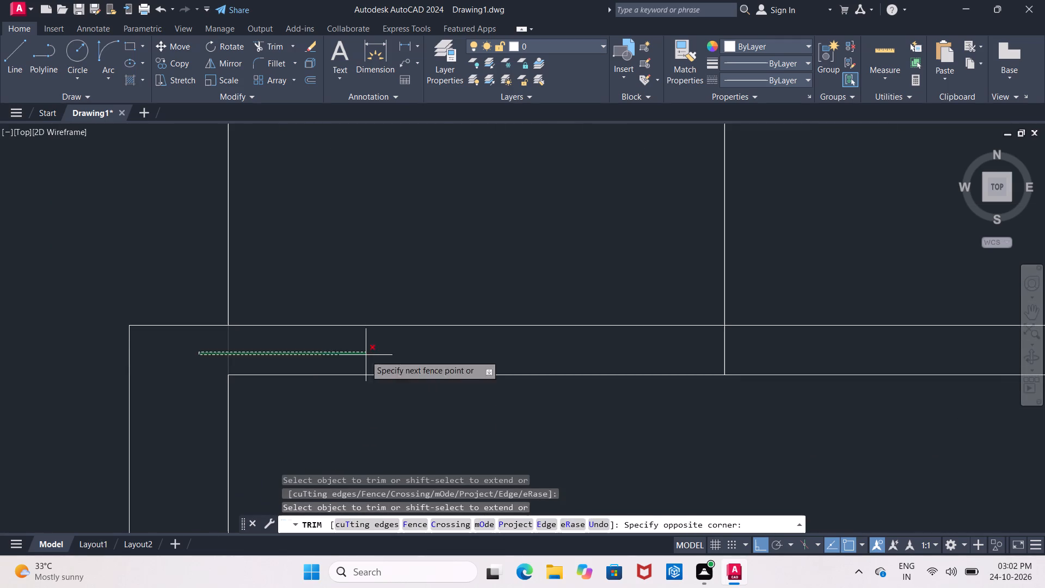
click(365, 355)
scroll(370, 291, down, 3)
middle_drag(391, 258, 363, 442)
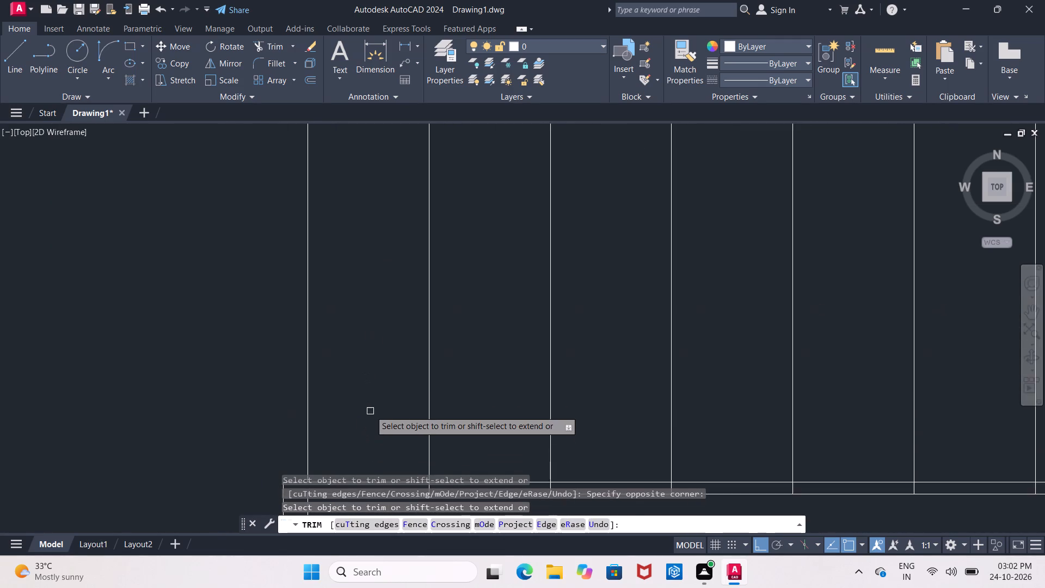
scroll(370, 411, down, 1)
key(Escape)
Draw a horizontal line from the midpoint of the northern flight's westernmost tread line east to just past the fifth tread line.
click(24, 59)
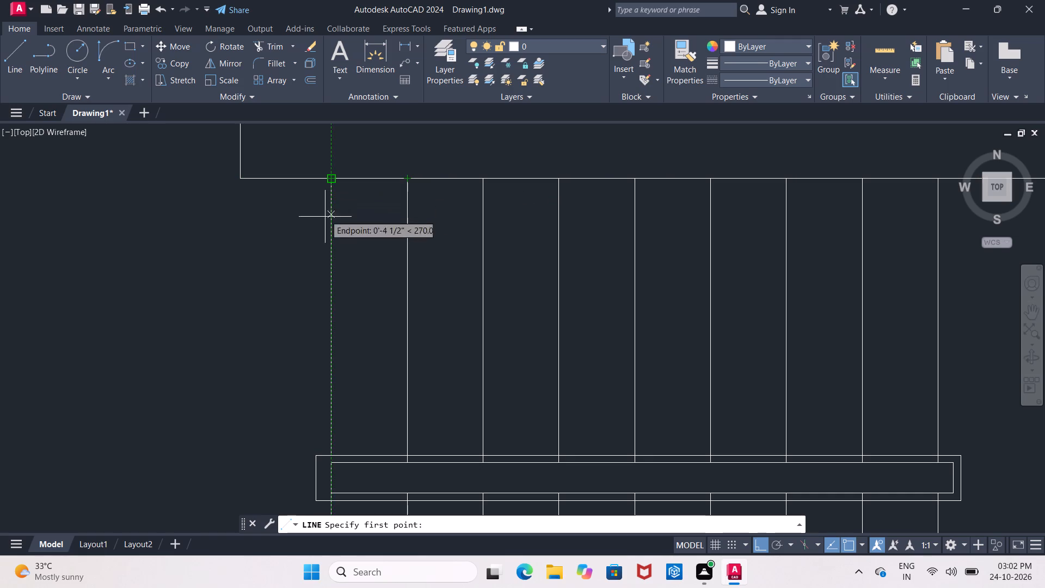
click(333, 316)
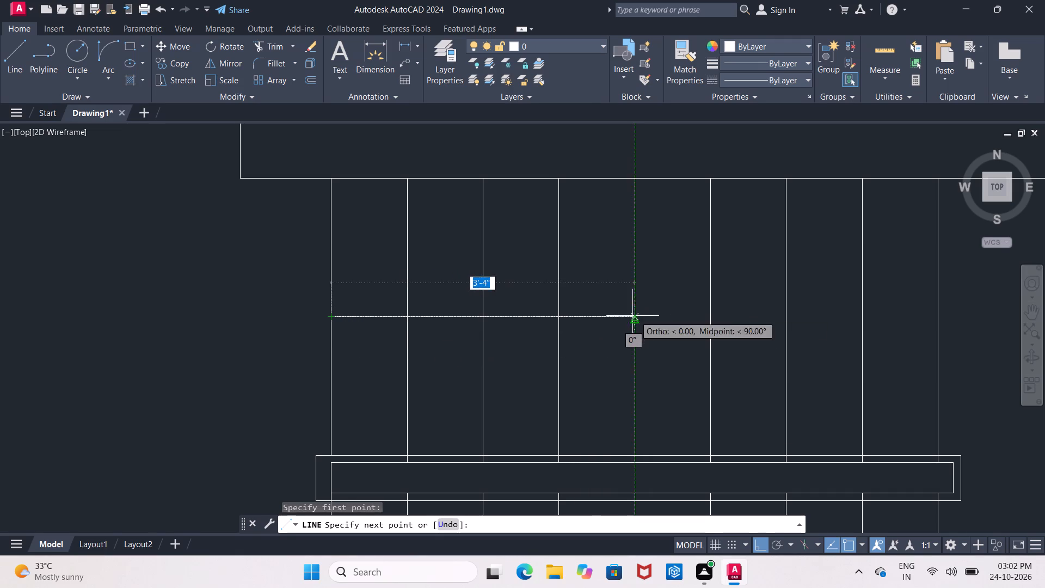
scroll(644, 319, up, 2)
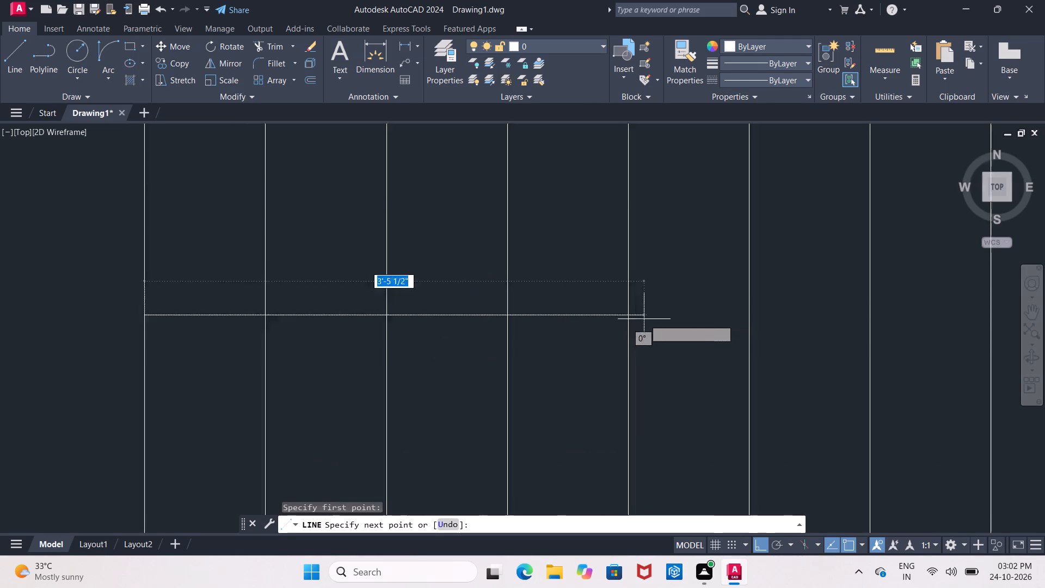
middle_drag(638, 319, 522, 263)
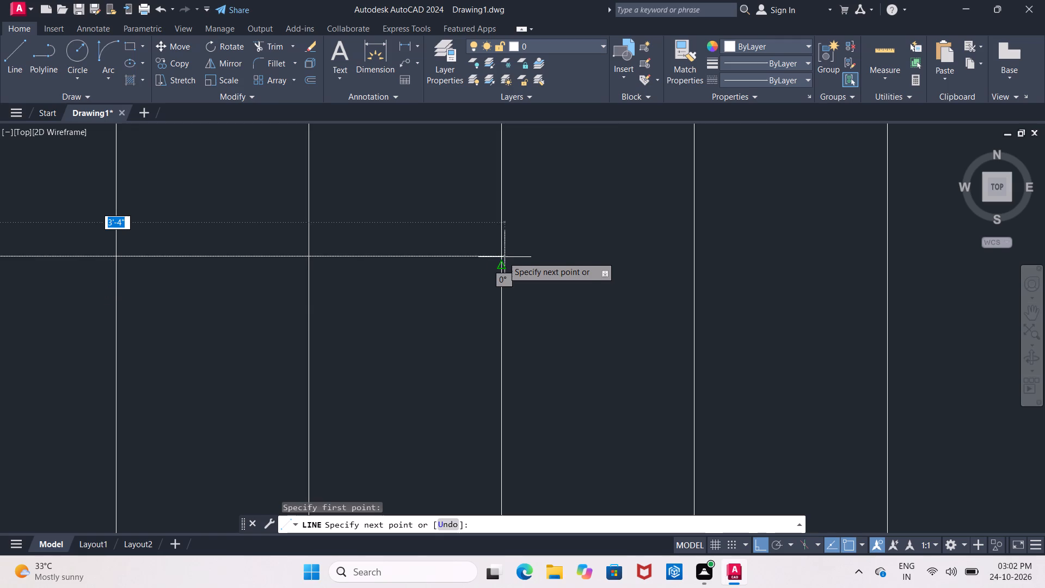
click(524, 248)
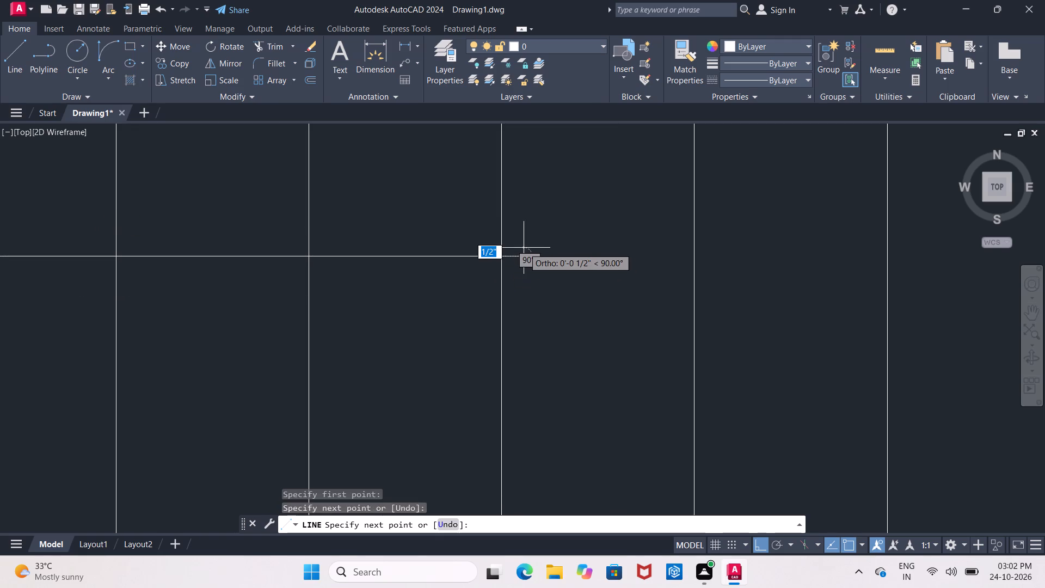
key(Escape)
Trim the horizontal line's overshoot east of the fifth tread line.
text(tr)
key(space)
key(space)
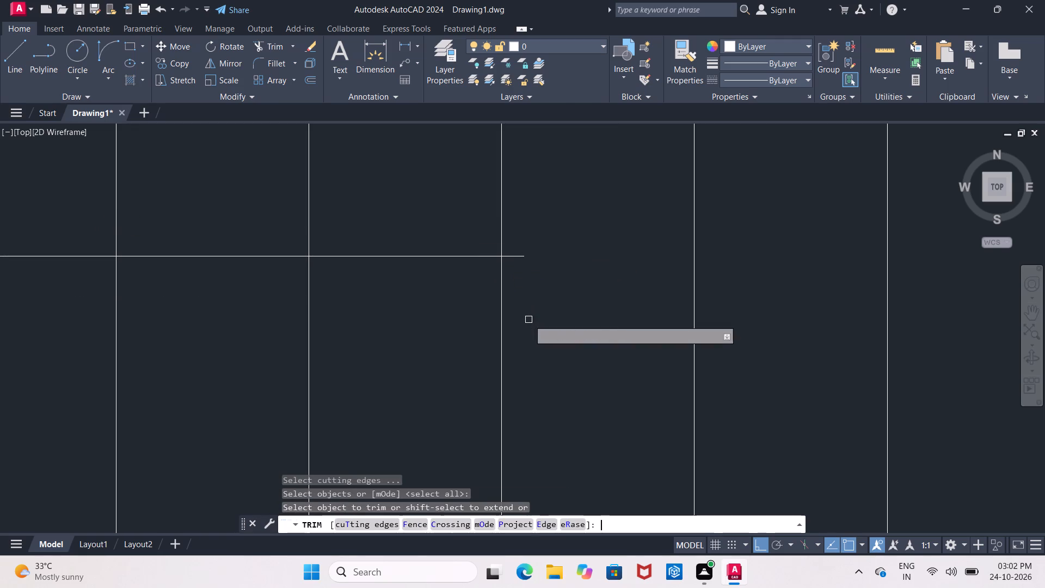
click(517, 259)
middle_drag(517, 259, 447, 333)
scroll(447, 333, down, 2)
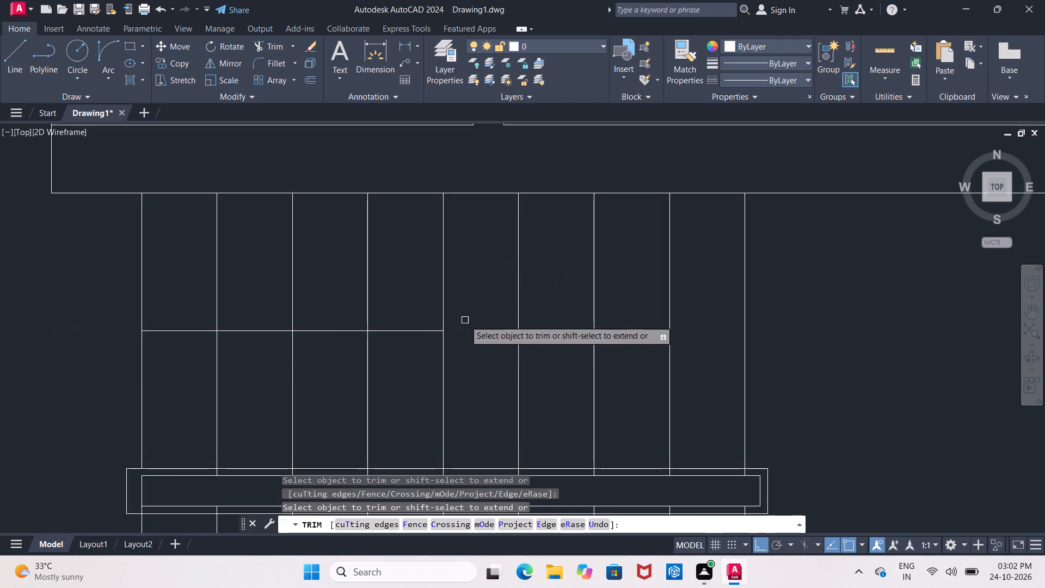
With Ortho off, draw a diagonal arrowhead line about 3 1/2" long running southwest from the horizontal line's eastern end.
scroll(469, 317, down, 1)
middle_drag(474, 314, 395, 333)
scroll(394, 327, up, 1)
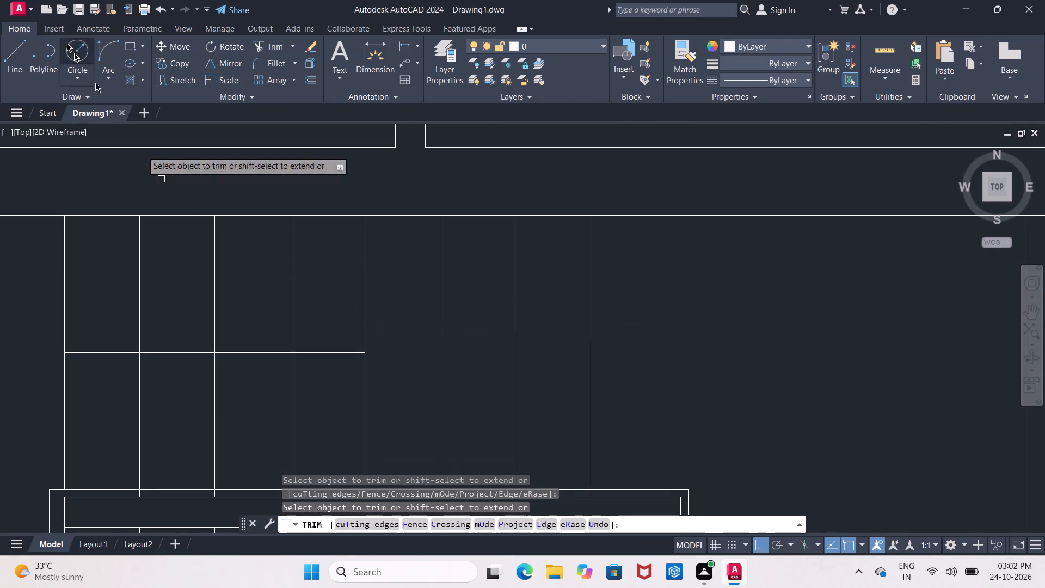
click(20, 44)
middle_drag(319, 331, 316, 281)
scroll(330, 291, up, 1)
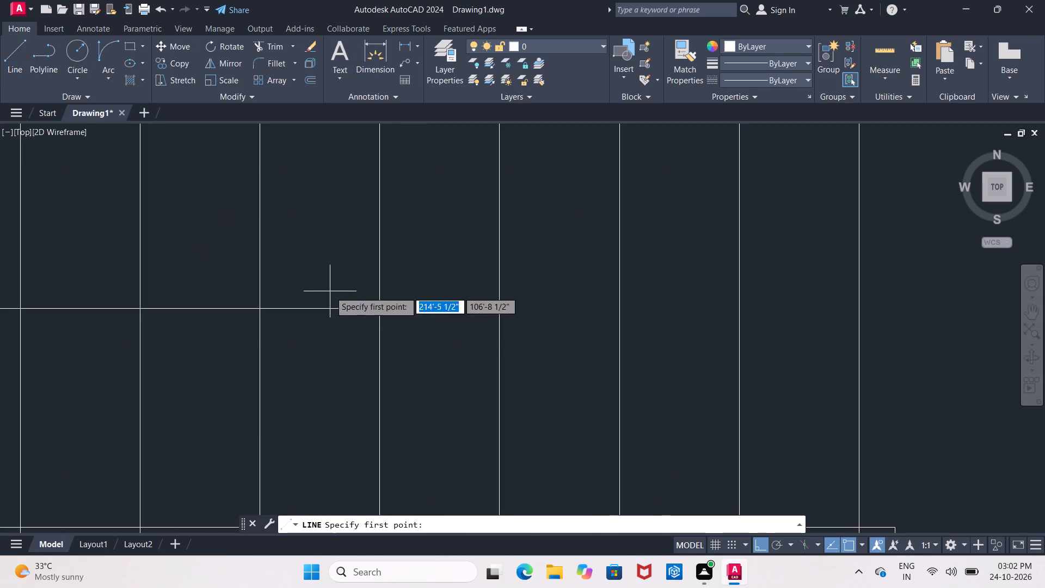
middle_drag(330, 291, 323, 267)
click(375, 287)
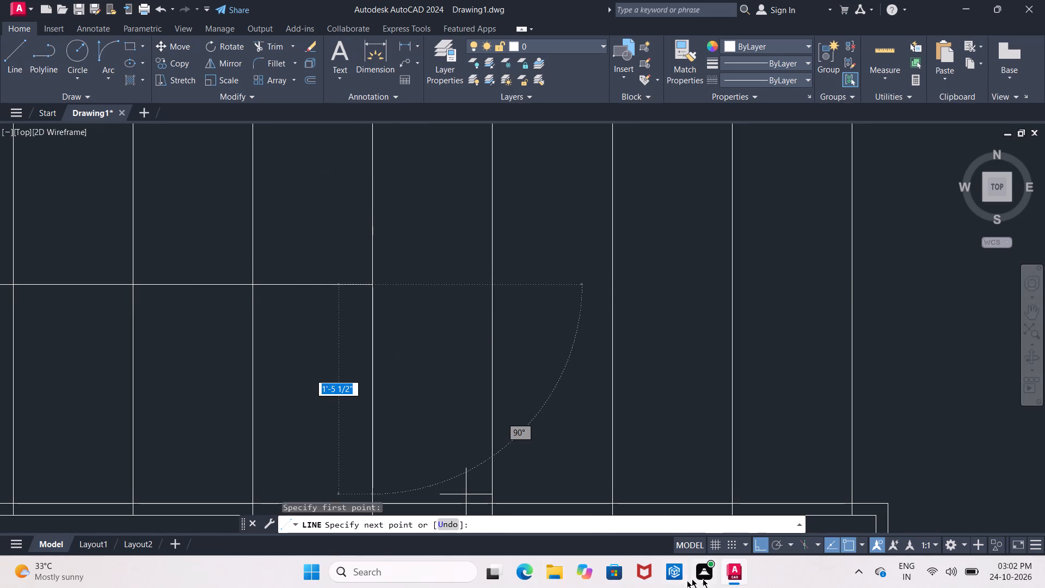
click(763, 546)
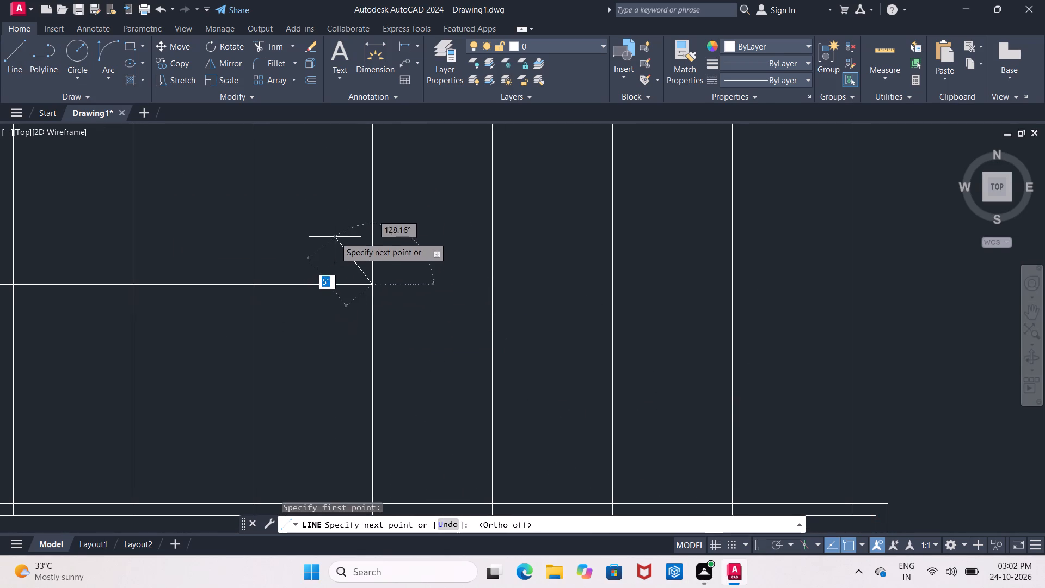
scroll(349, 257, up, 2)
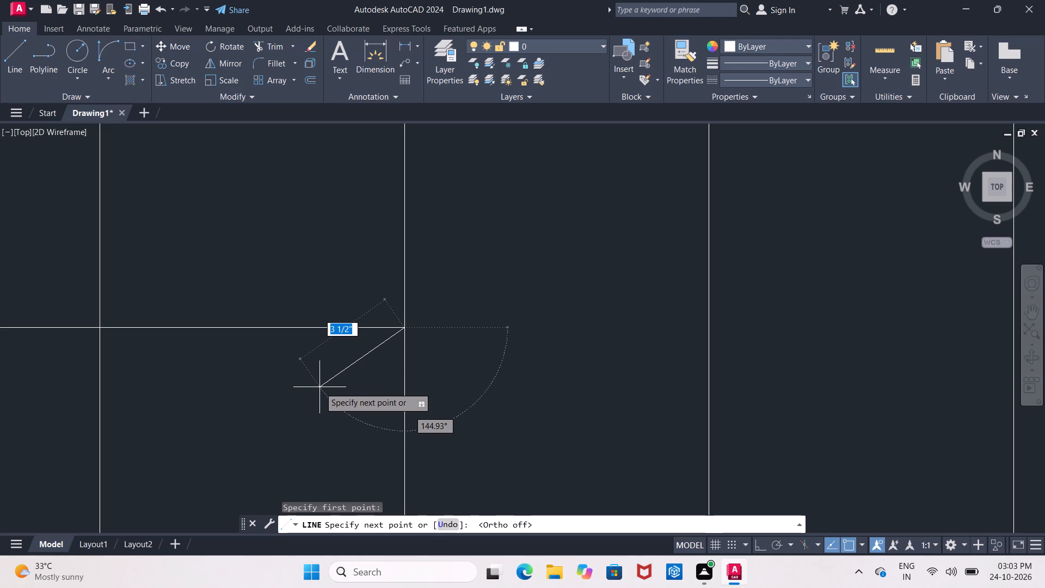
click(319, 387)
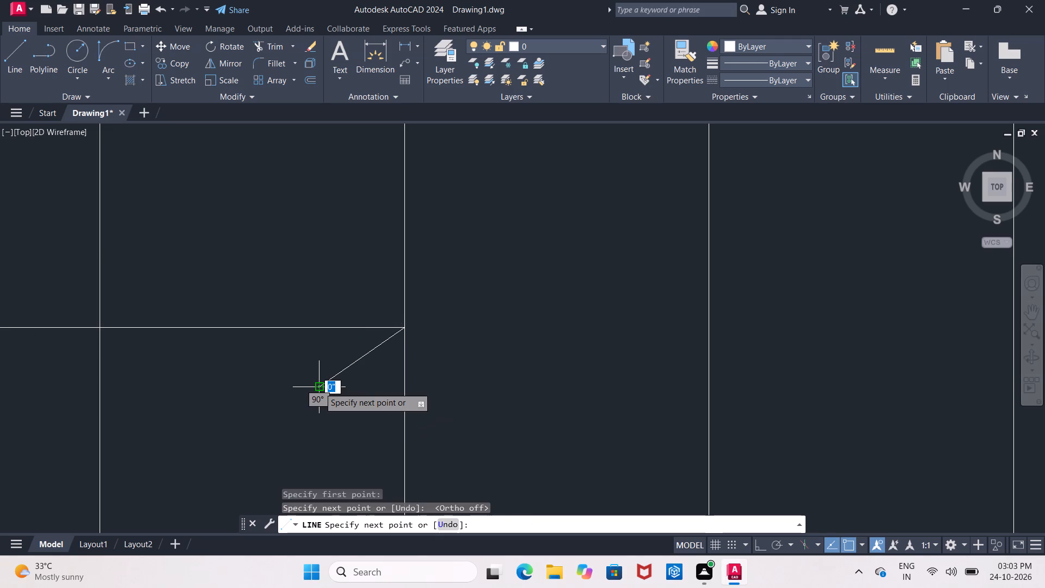
key(Escape)
Mirror the diagonal arrowhead line about the horizontal line, keeping the source line.
click(373, 354)
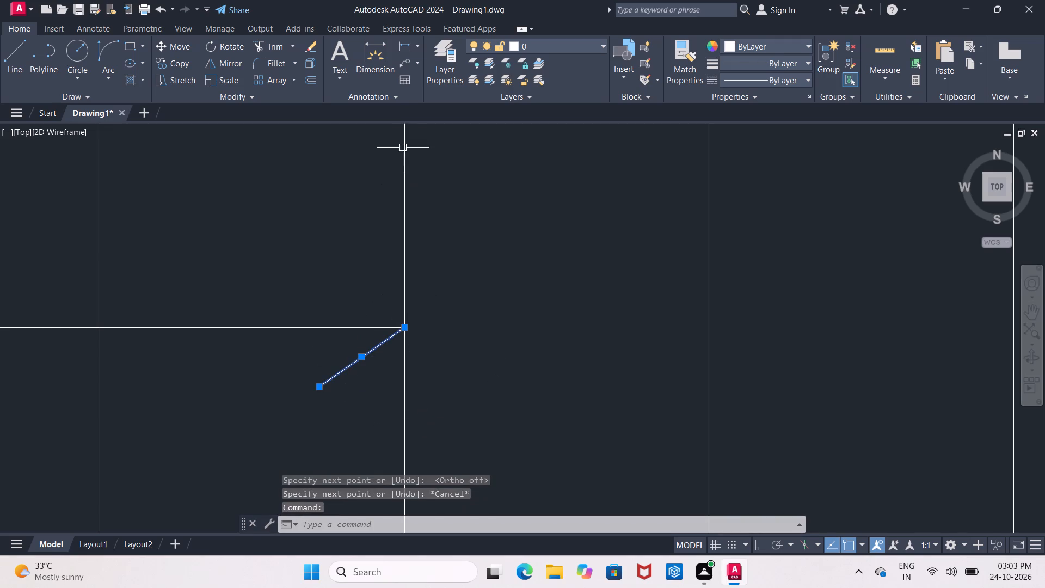
click(221, 56)
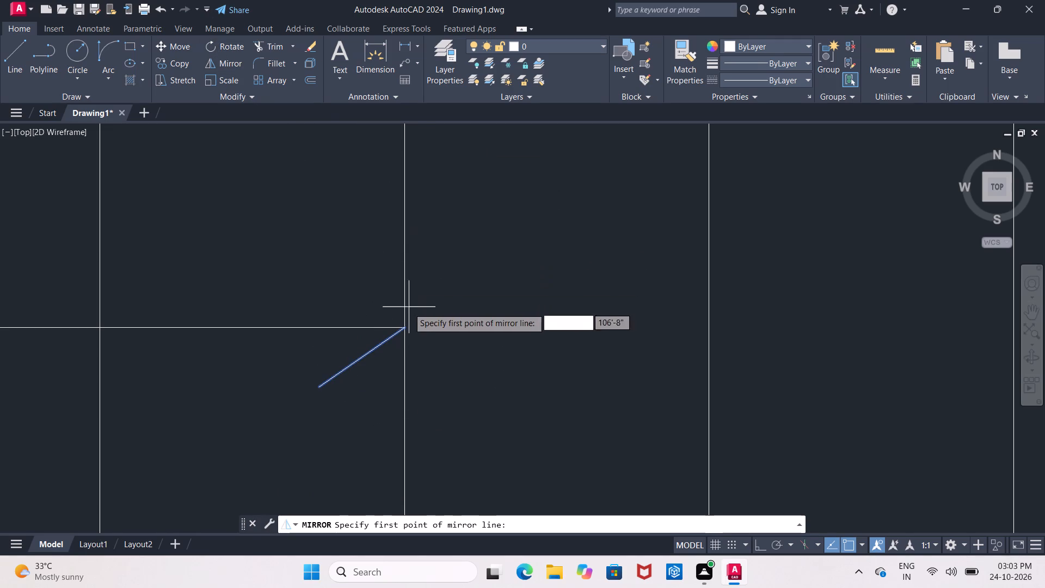
click(405, 327)
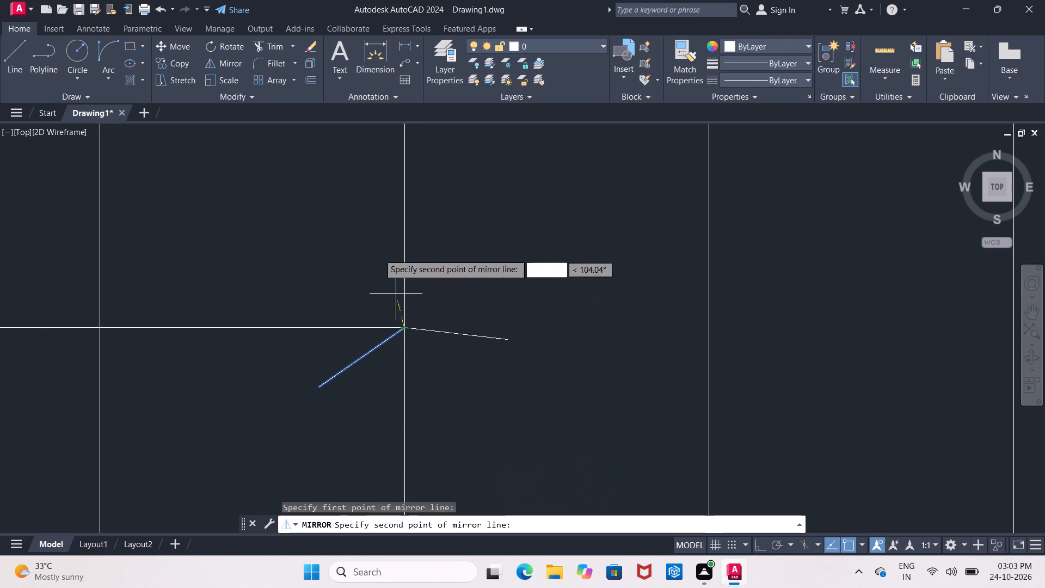
click(99, 329)
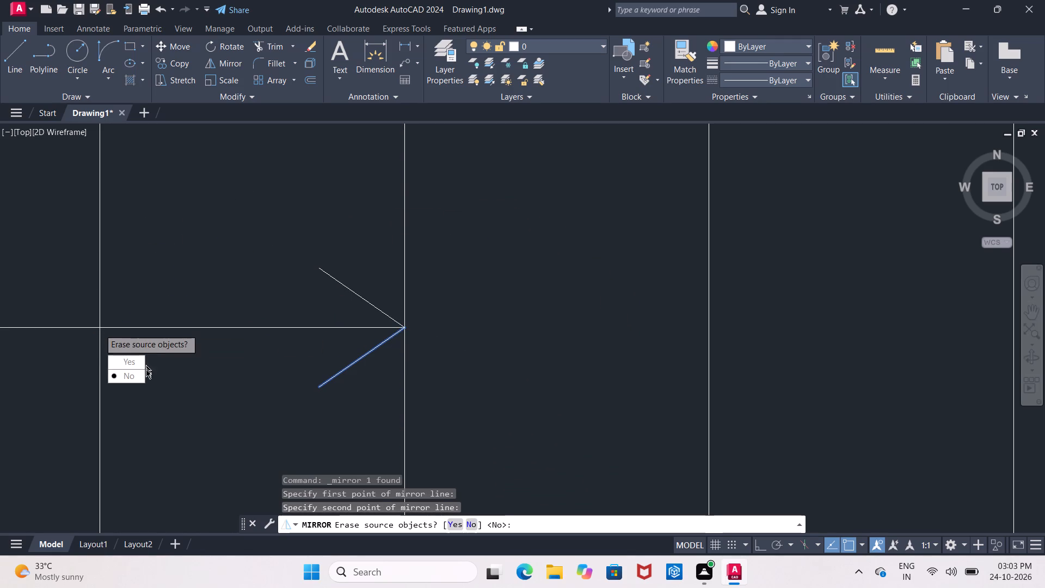
drag(143, 373, 99, 329)
scroll(114, 325, down, 4)
middle_drag(119, 321, 230, 271)
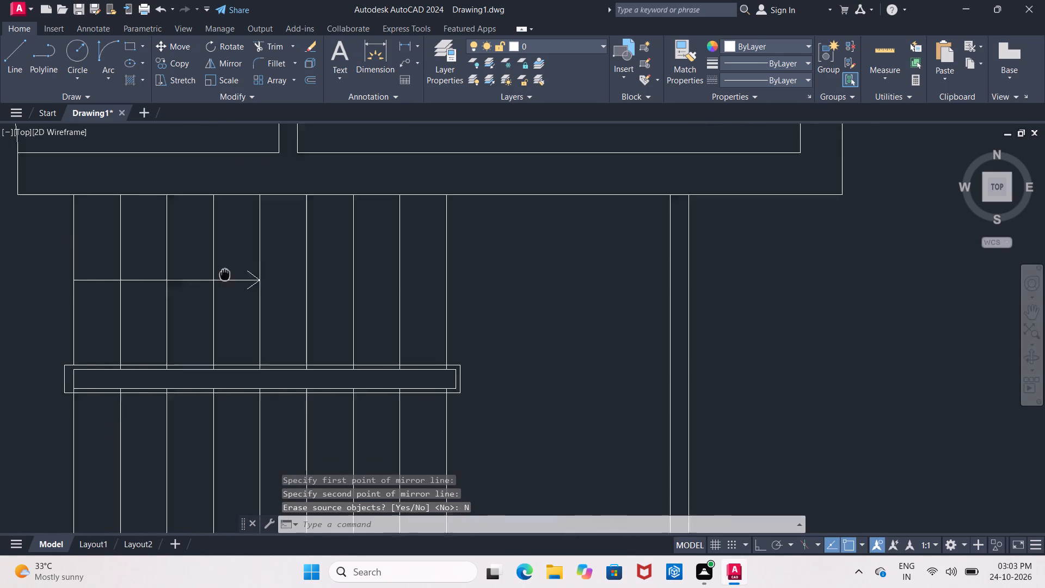
With Ortho on, copy the direction arrow from its tip straight south to the midpoint of the southern flight's fifth tread line.
middle_drag(230, 271, 241, 267)
click(55, 244)
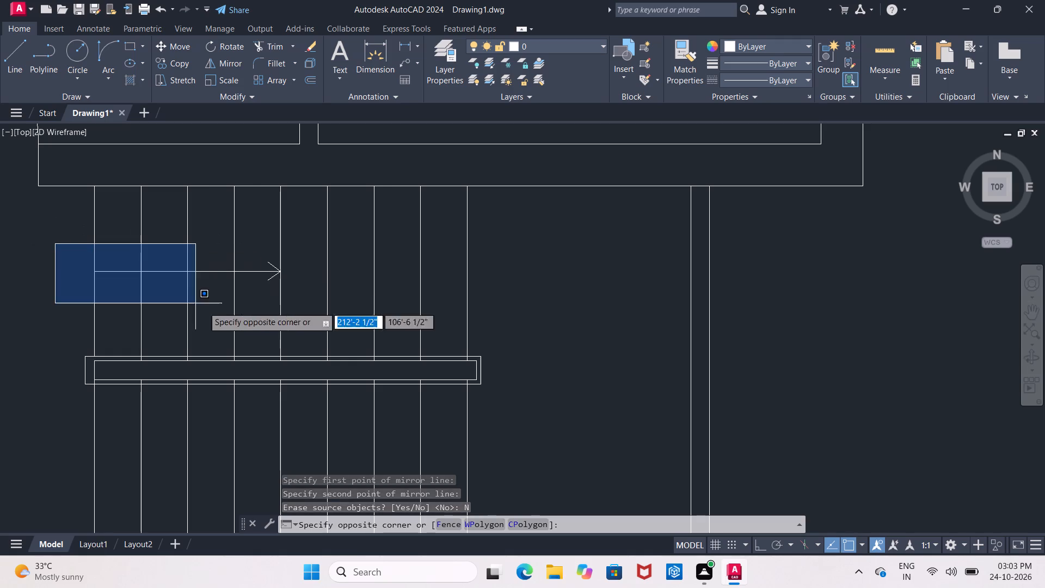
click(290, 328)
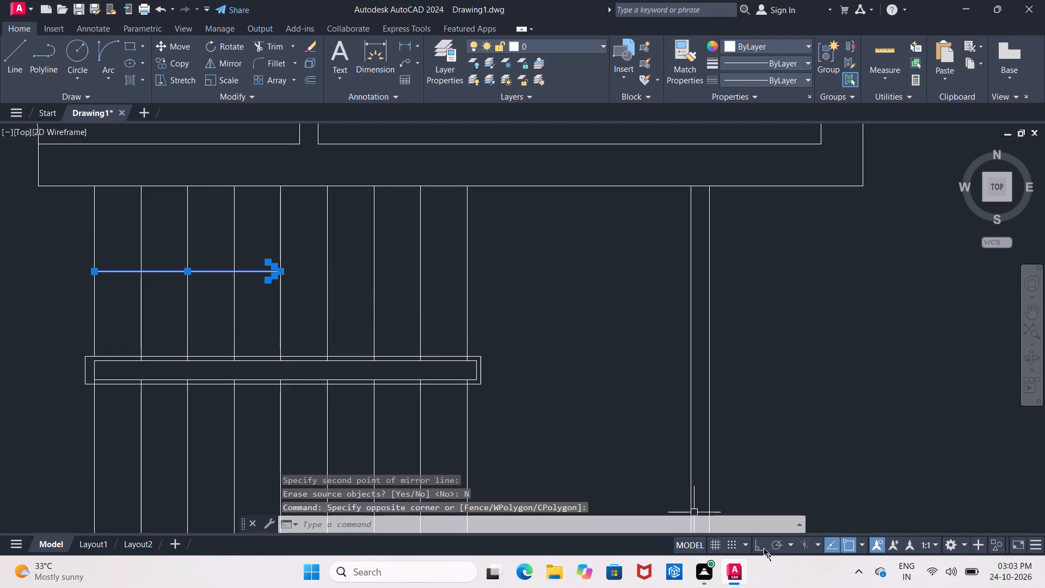
click(752, 538)
click(757, 544)
scroll(678, 419, down, 2)
middle_drag(665, 396, 641, 329)
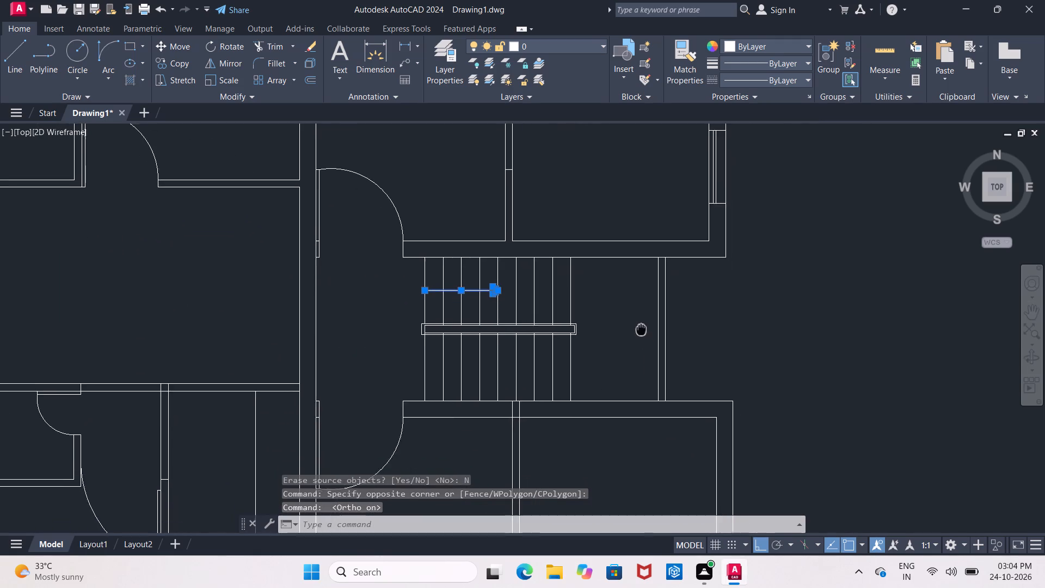
scroll(518, 259, up, 2)
click(175, 63)
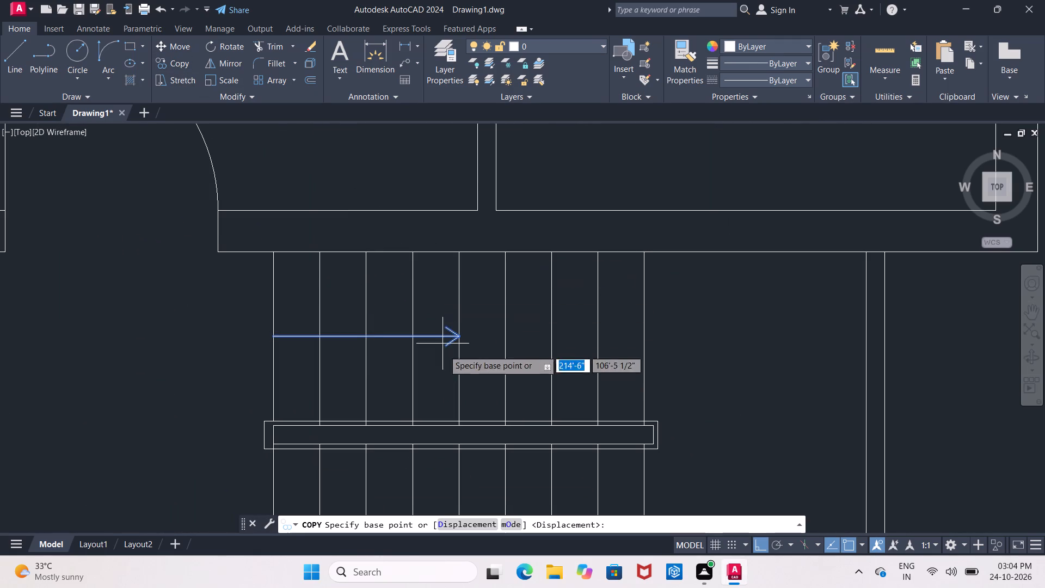
middle_drag(448, 373, 432, 238)
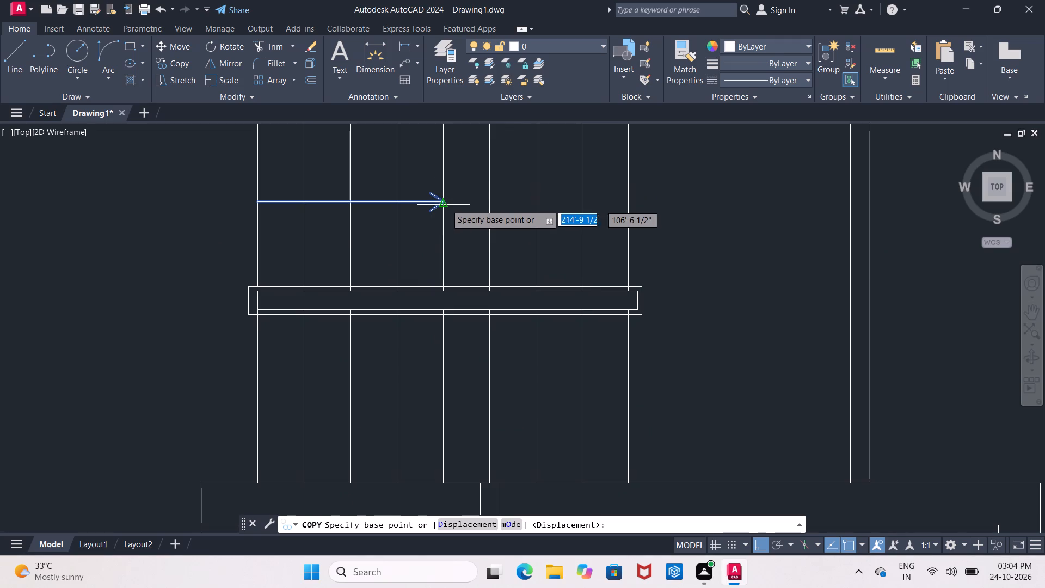
scroll(445, 203, up, 4)
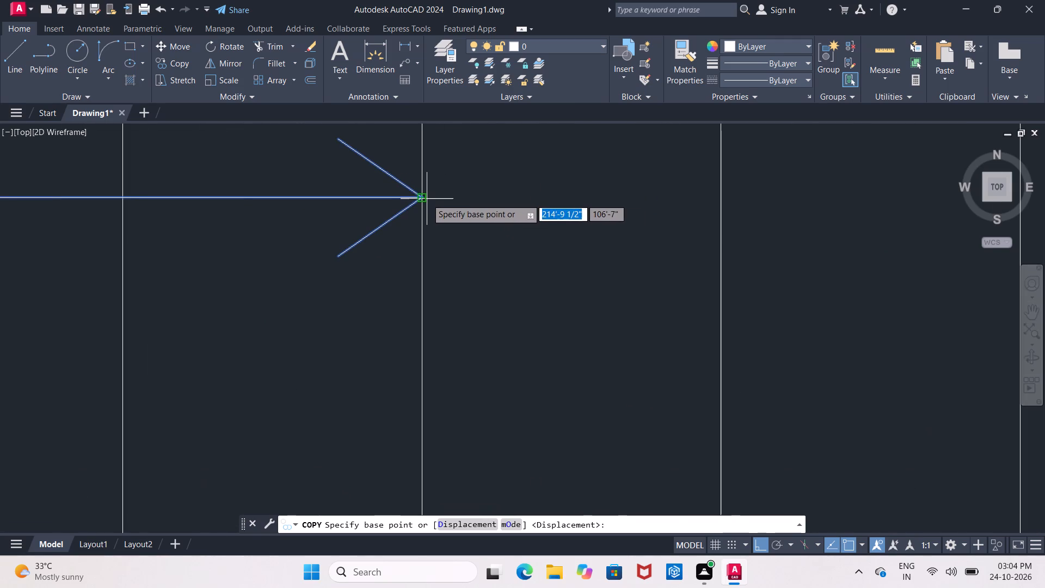
click(423, 198)
scroll(434, 263, down, 3)
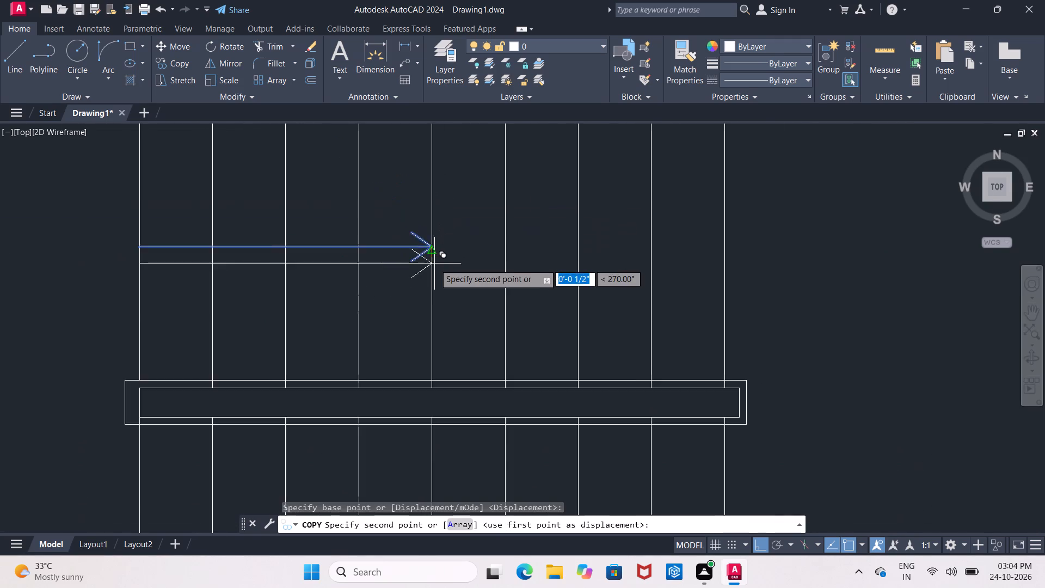
scroll(434, 269, down, 2)
scroll(427, 377, up, 3)
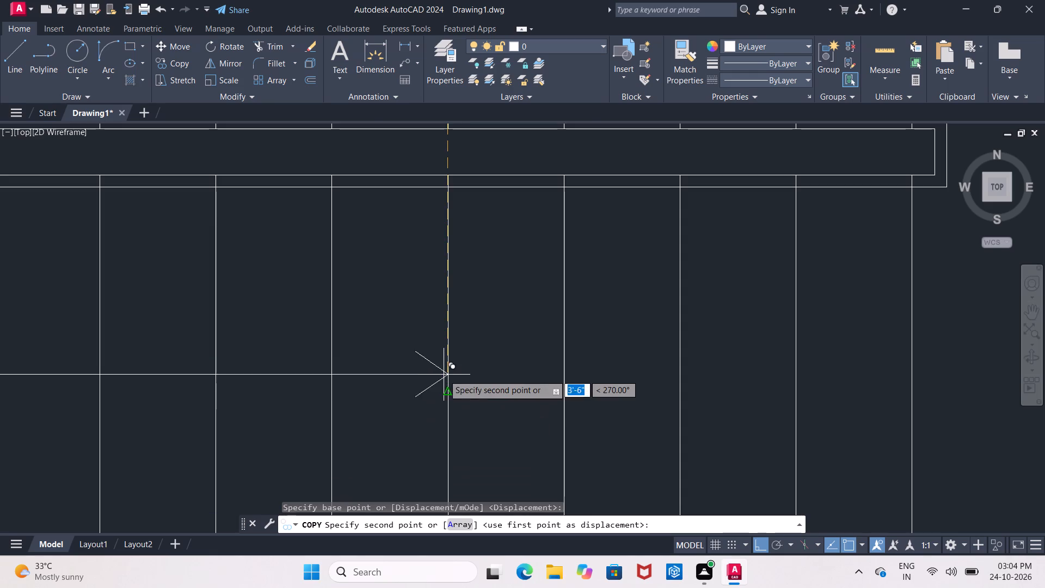
scroll(444, 375, down, 2)
click(444, 382)
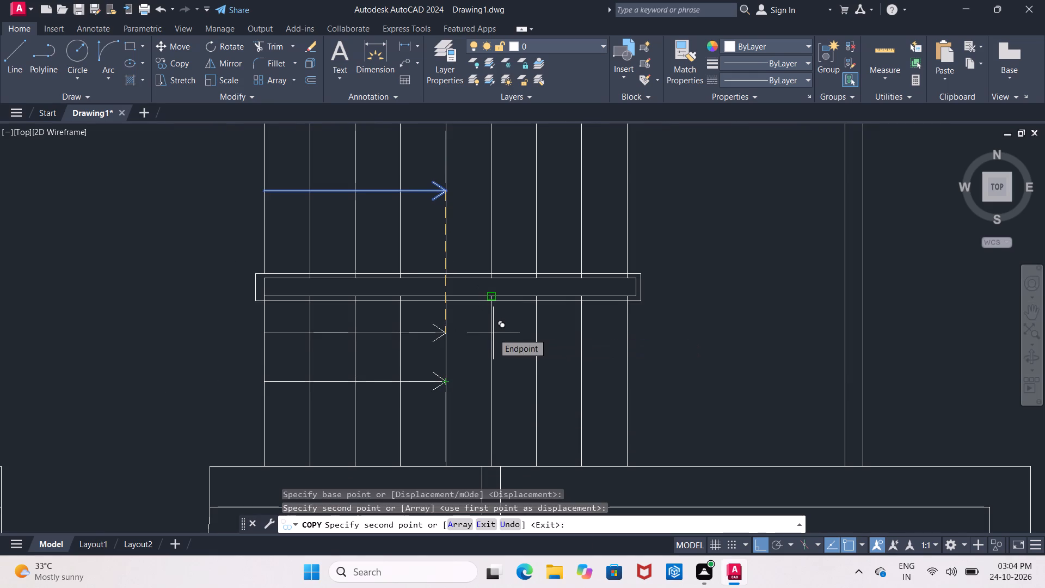
key(Escape)
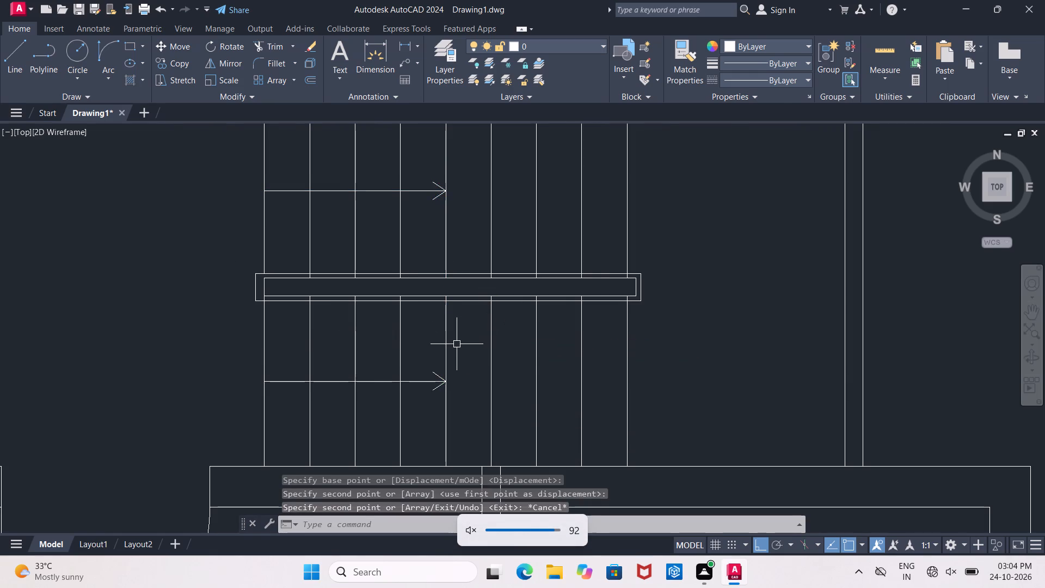
Offset the inner north wall line of the room south of the staircase 5'5" southward into the room.
scroll(461, 345, down, 2)
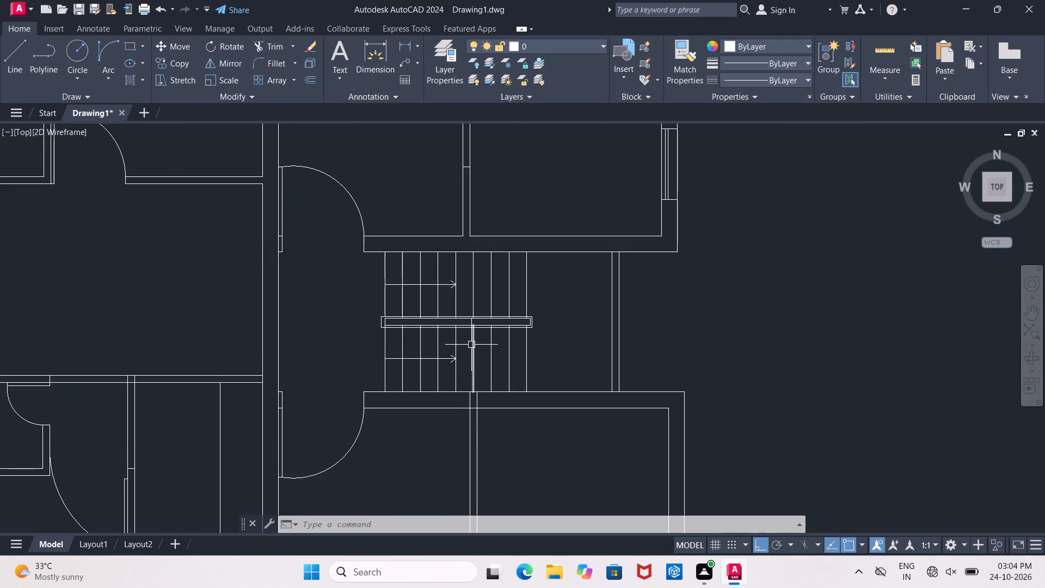
scroll(471, 345, down, 1)
middle_drag(540, 334, 533, 245)
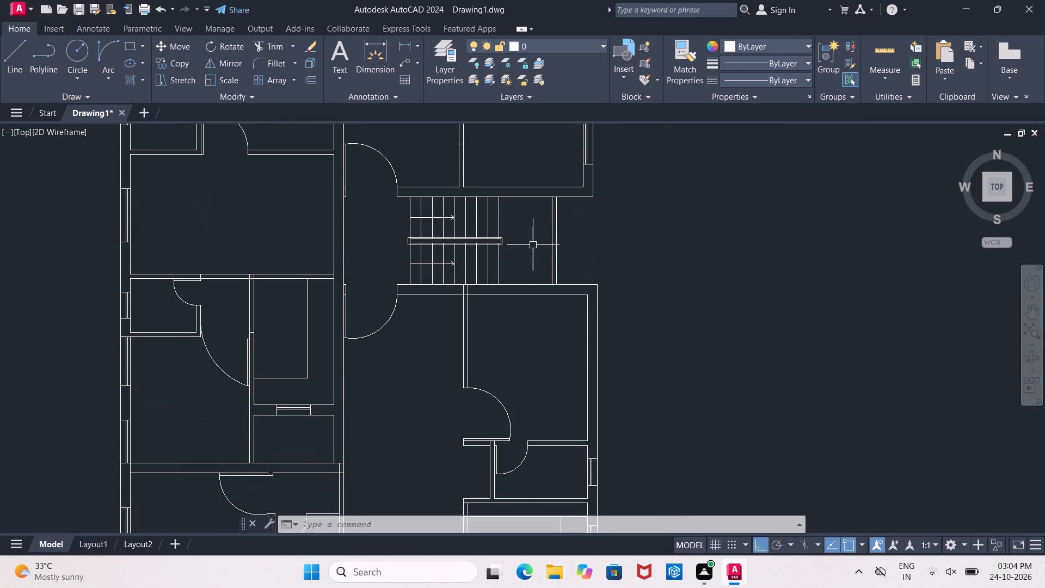
middle_drag(533, 245, 522, 190)
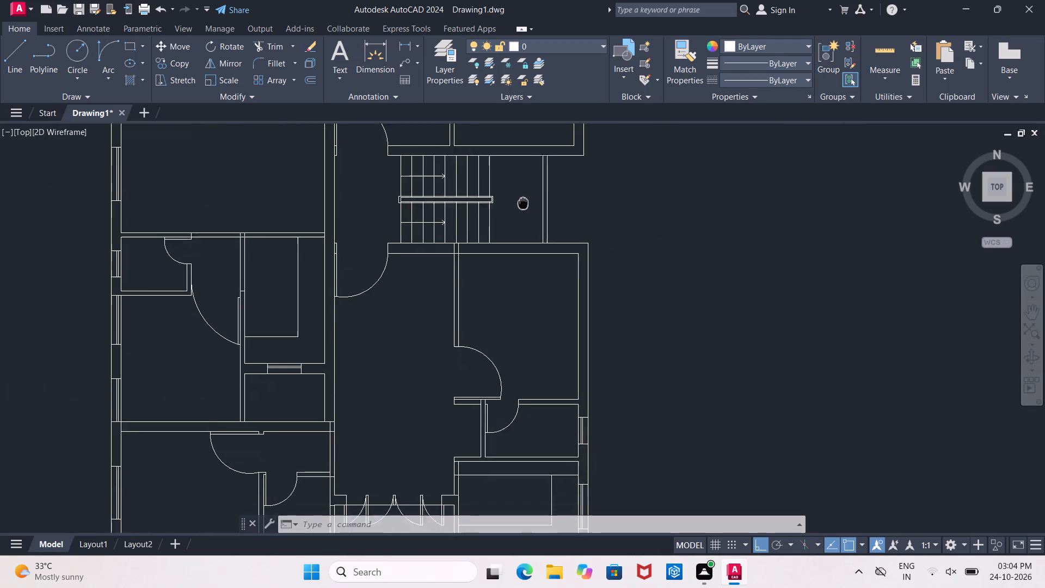
middle_drag(522, 190, 521, 181)
scroll(521, 191, down, 1)
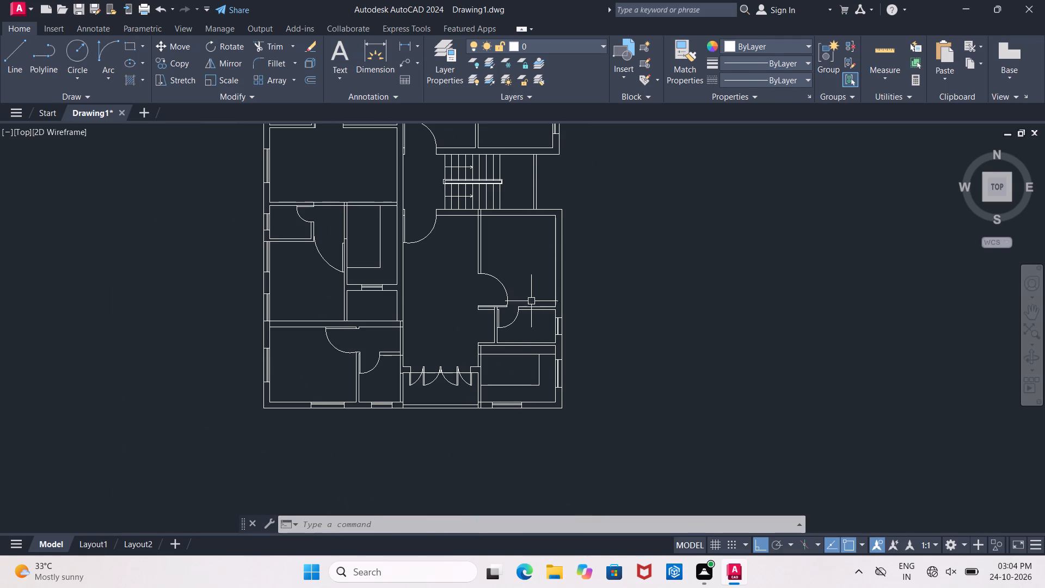
middle_drag(530, 327, 464, 338)
scroll(495, 252, up, 1)
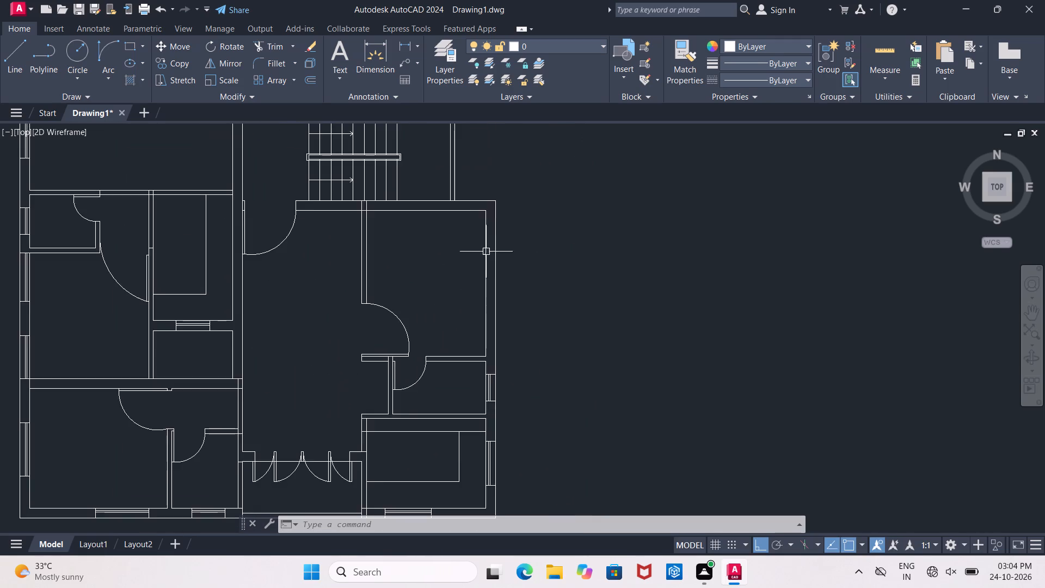
scroll(453, 247, up, 1)
middle_drag(453, 247, 410, 312)
scroll(409, 316, down, 2)
scroll(407, 321, up, 1)
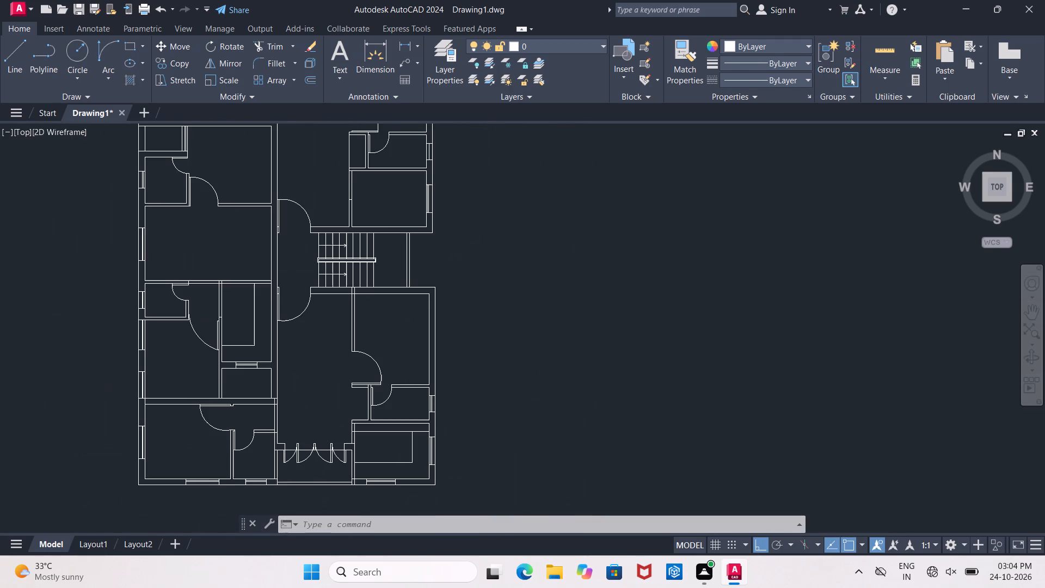
key(Escape)
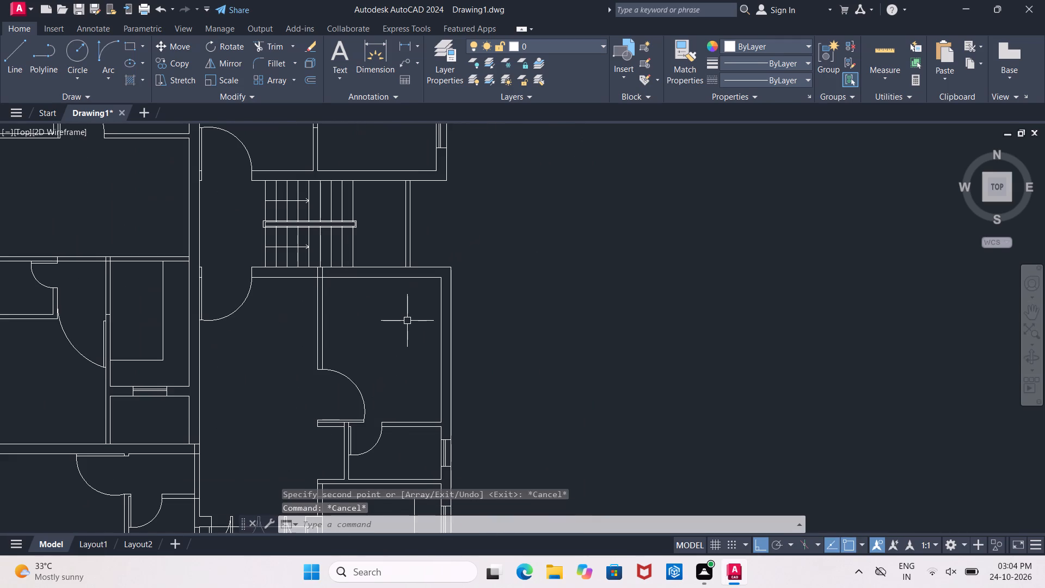
key(o)
key(Return)
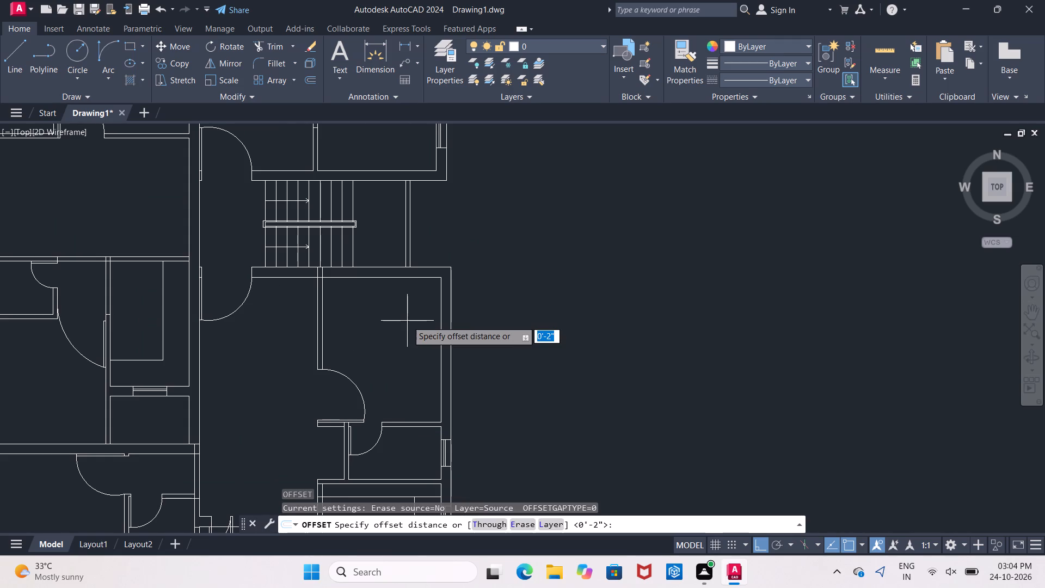
key(5)
key(apostrophe)
key(5)
key(shift+quotedbl)
key(Return)
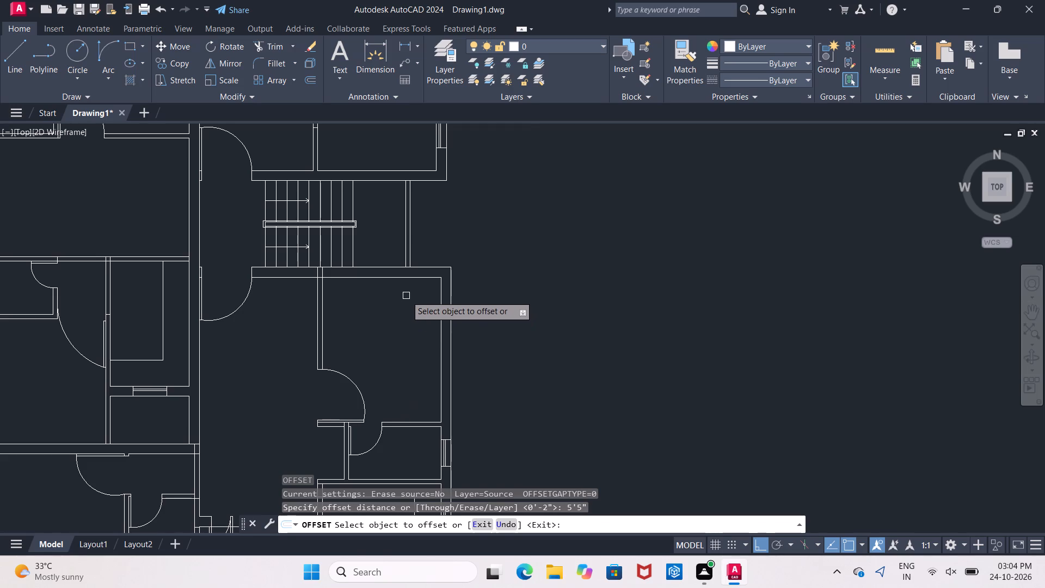
click(424, 275)
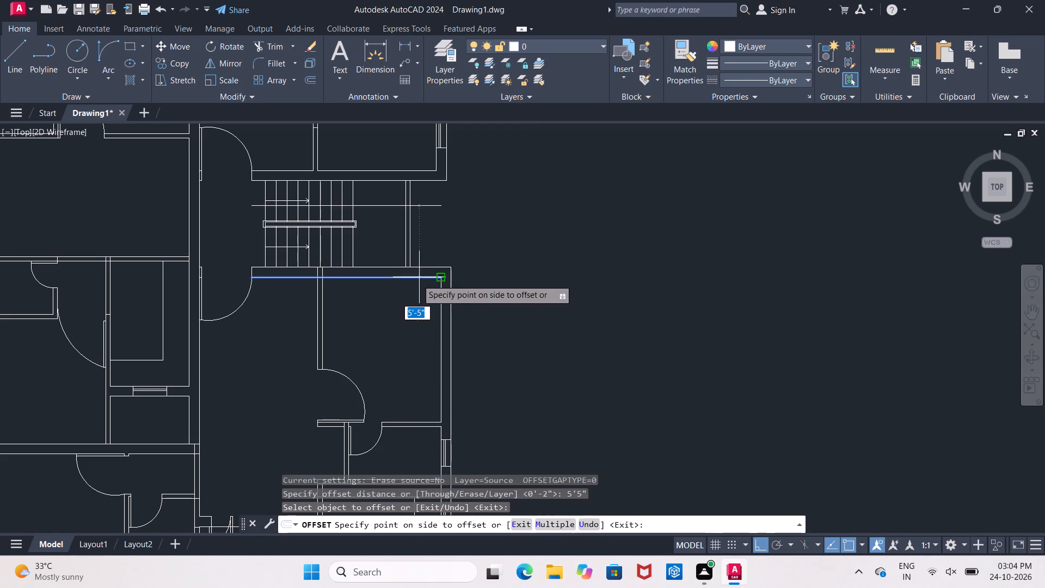
click(409, 373)
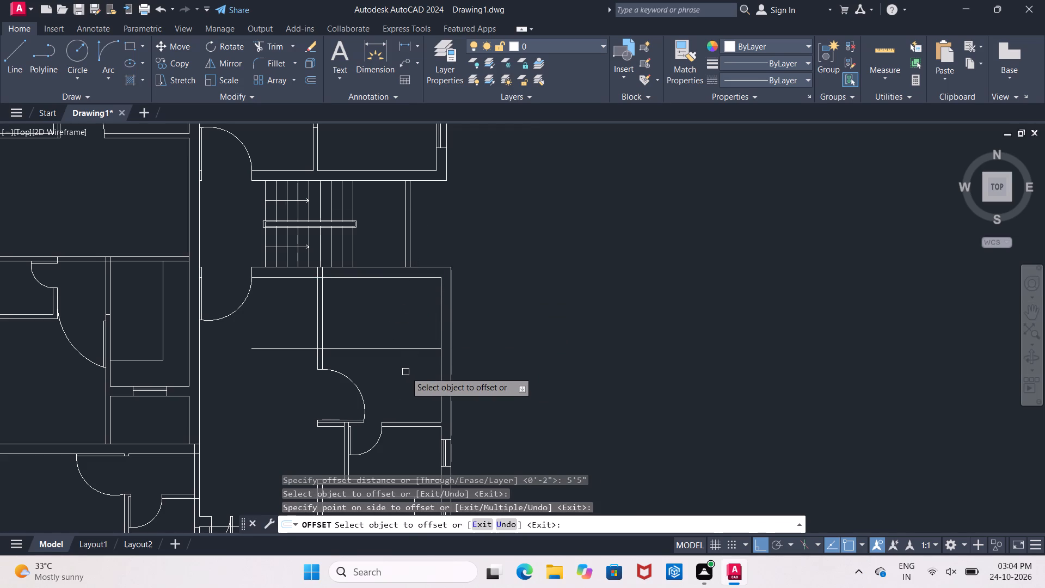
Offset the new horizontal line 2' to both its north and south sides.
key(Return)
key(Return)
text(2')
key(Return)
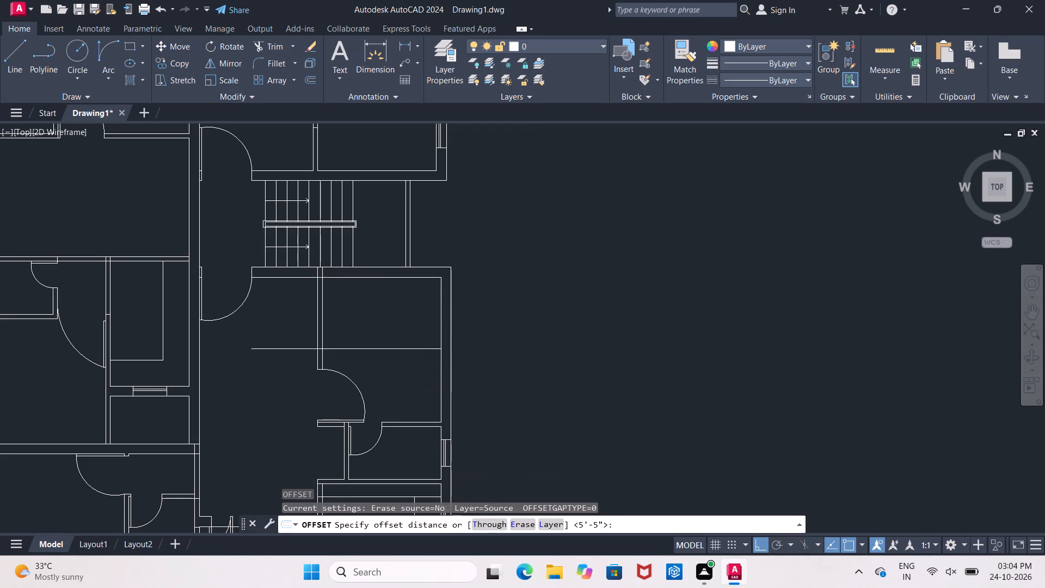
click(402, 348)
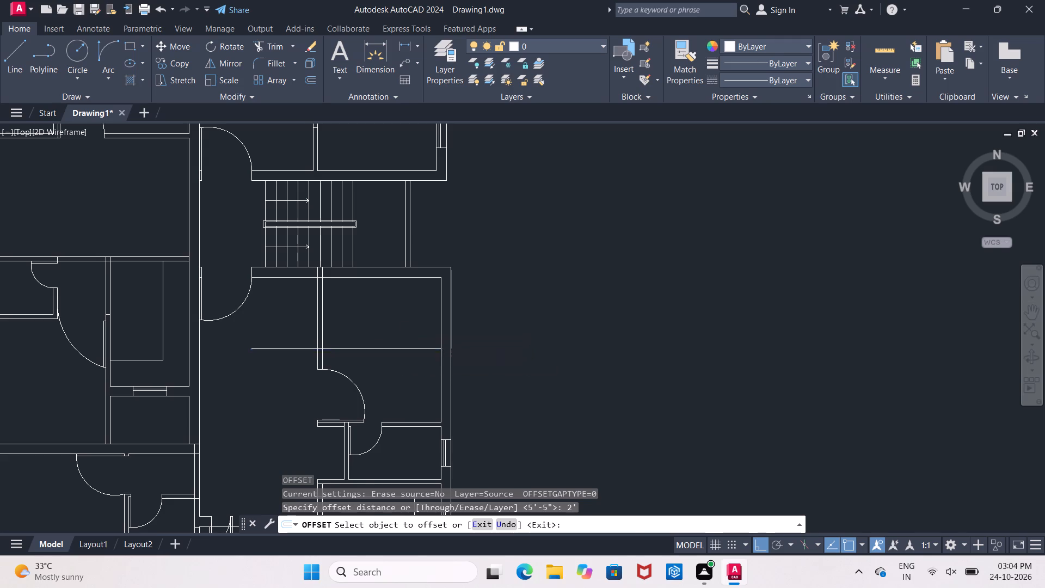
click(404, 320)
click(402, 348)
click(404, 379)
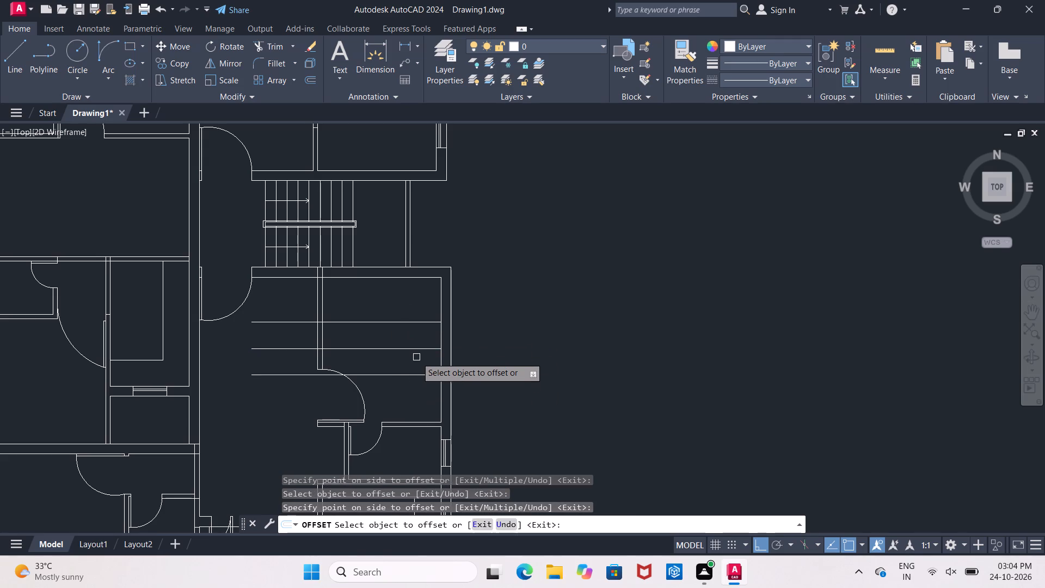
key(Escape)
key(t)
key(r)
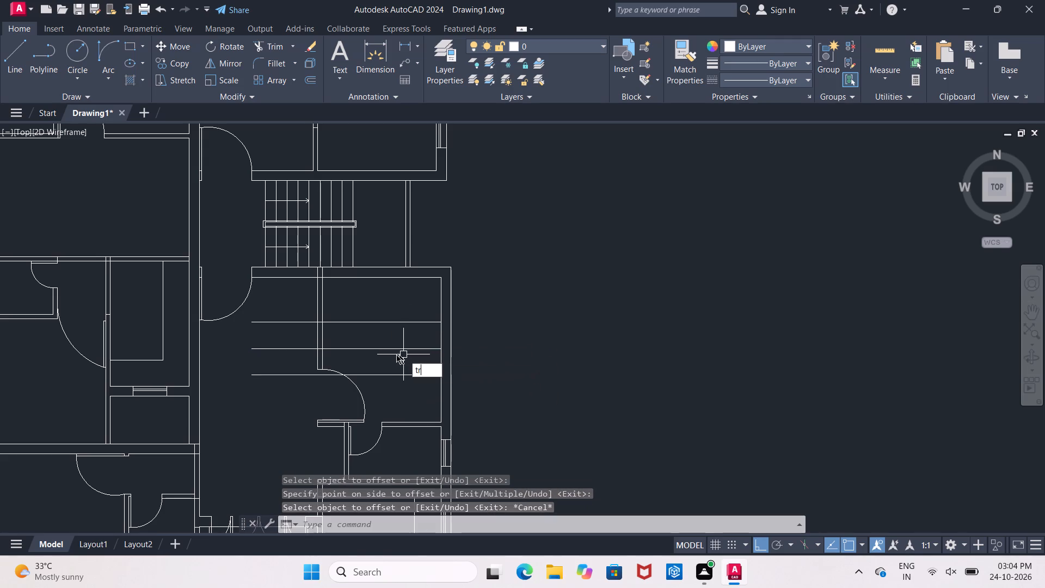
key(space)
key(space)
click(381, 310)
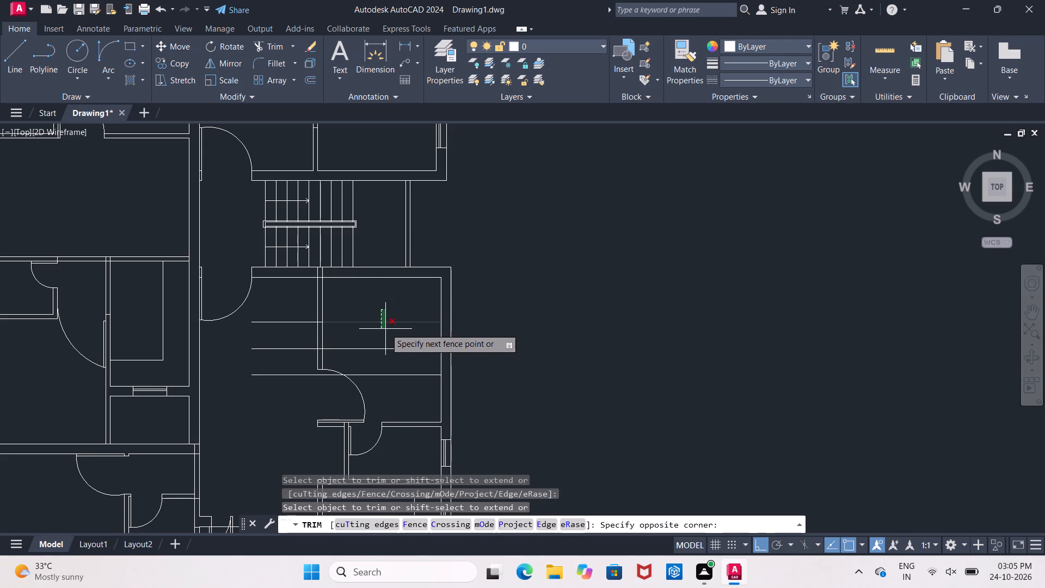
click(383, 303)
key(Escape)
Extend the northern and southern offset lines east to the outer face of the room's east wall.
key(e)
key(x)
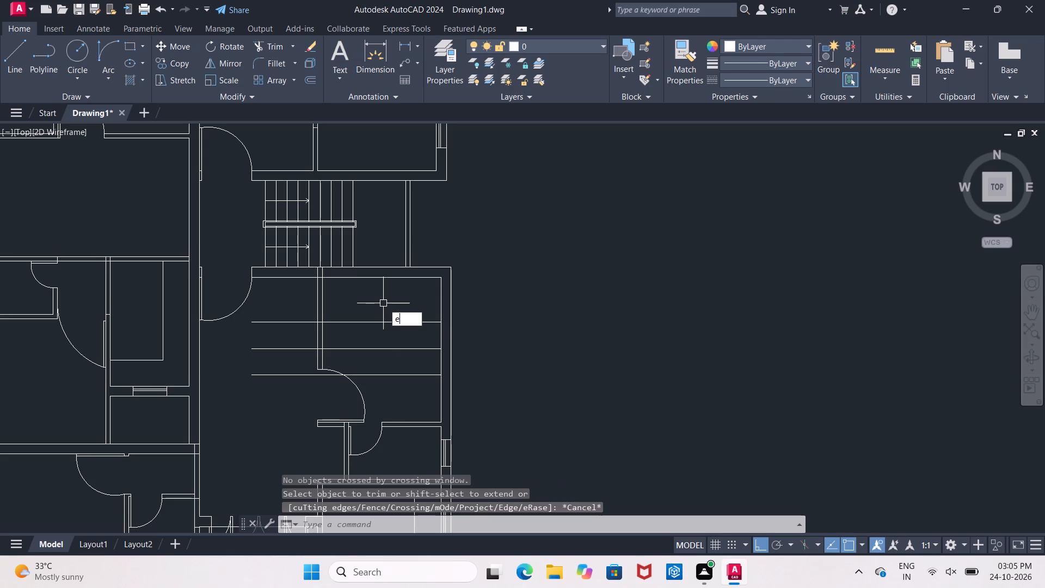
key(space)
key(space)
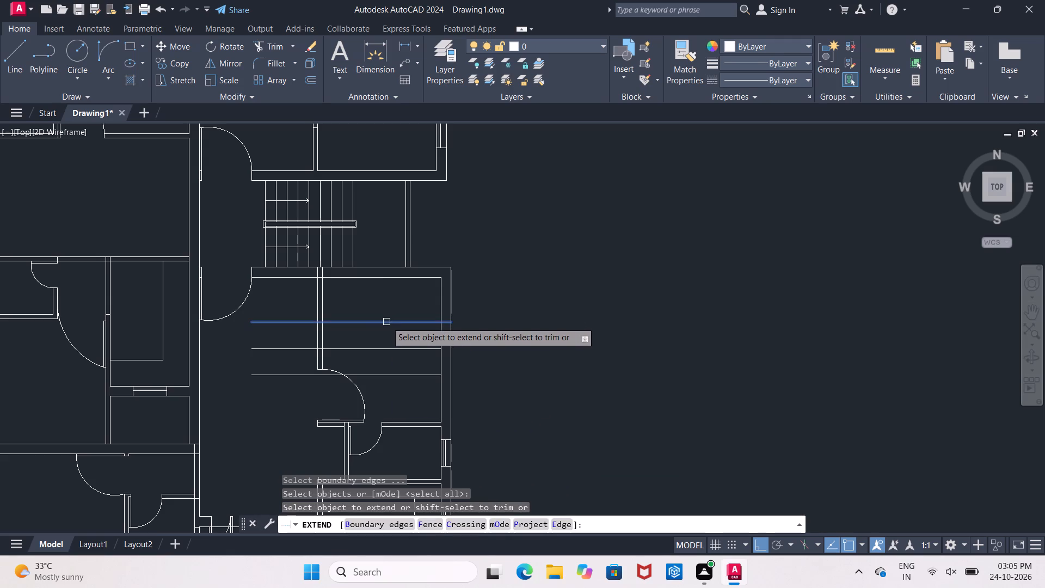
click(386, 322)
click(398, 373)
key(Escape)
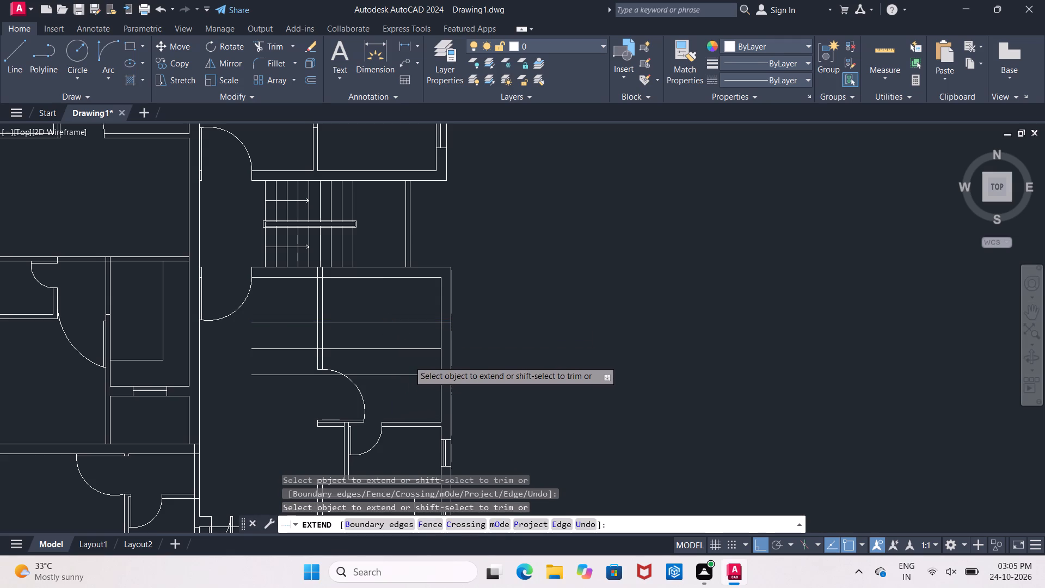
Trim the three horizontal lines inside the room, leaving the window opening edges within the east wall.
text(tr)
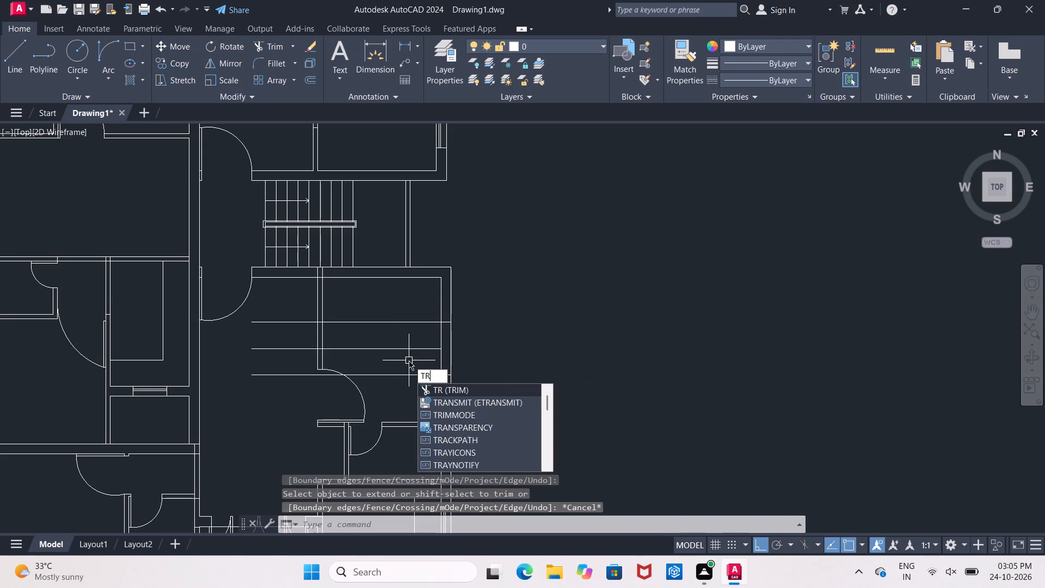
key(space)
key(space)
drag(359, 303, 366, 321)
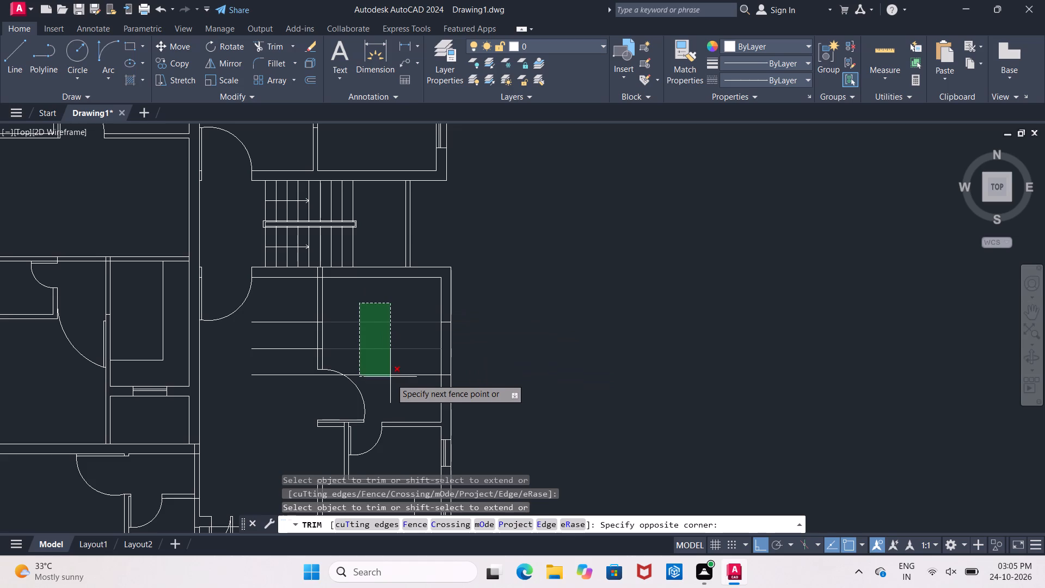
click(391, 383)
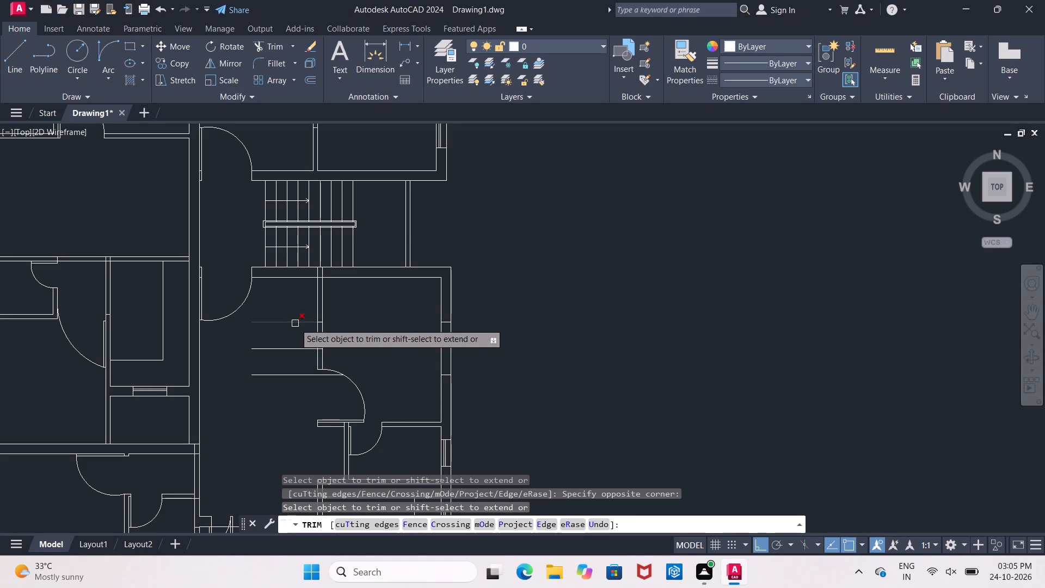
key(Escape)
Delete the three leftover horizontal segments at the room's western partition.
click(295, 323)
click(303, 347)
click(304, 377)
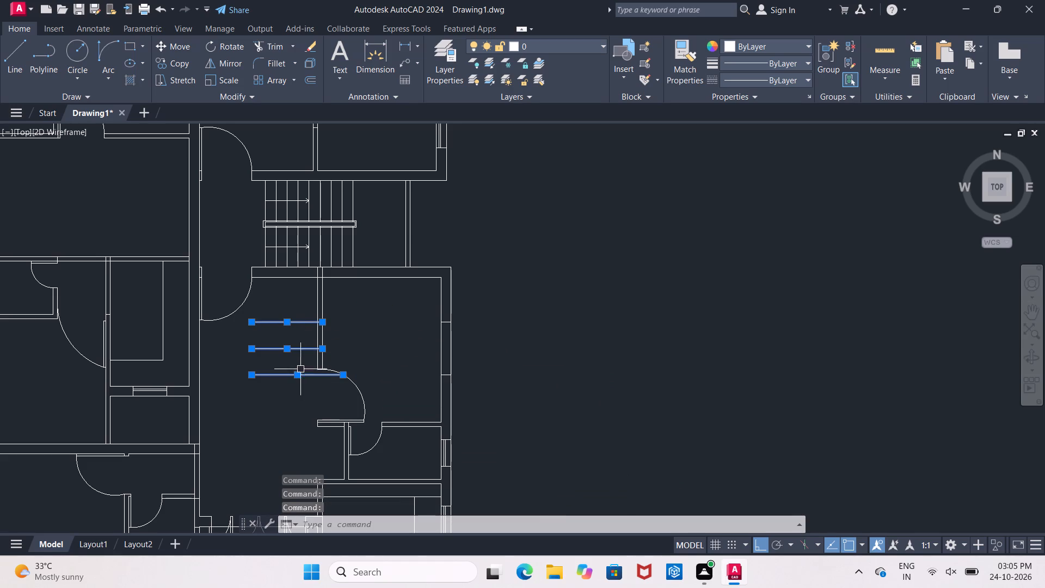
key(Delete)
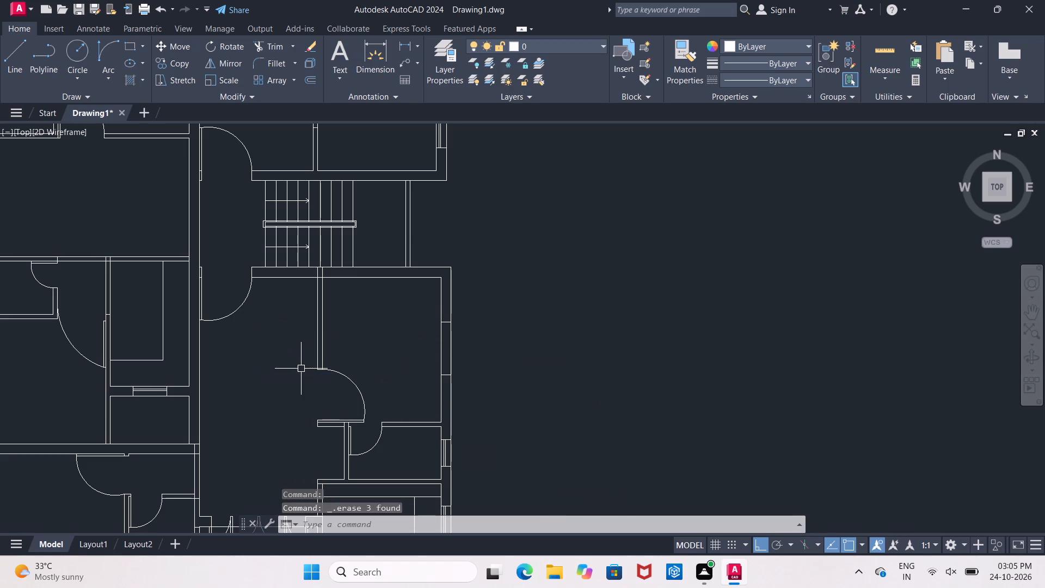
Offset the inner face line of the room's east wall 2.25" eastward into the wall.
scroll(469, 324, up, 1)
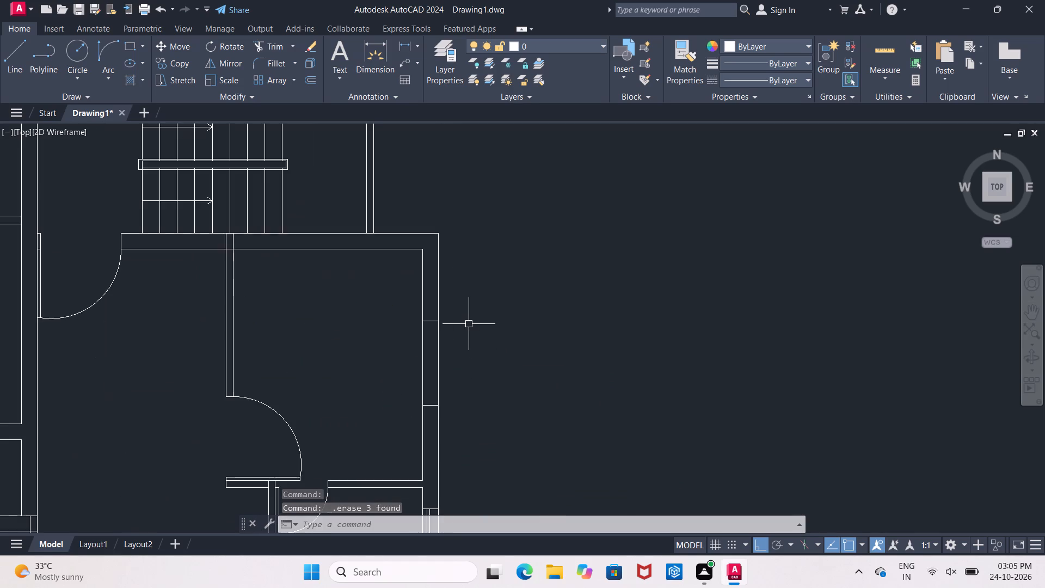
scroll(448, 345, up, 1)
middle_drag(444, 349, 425, 264)
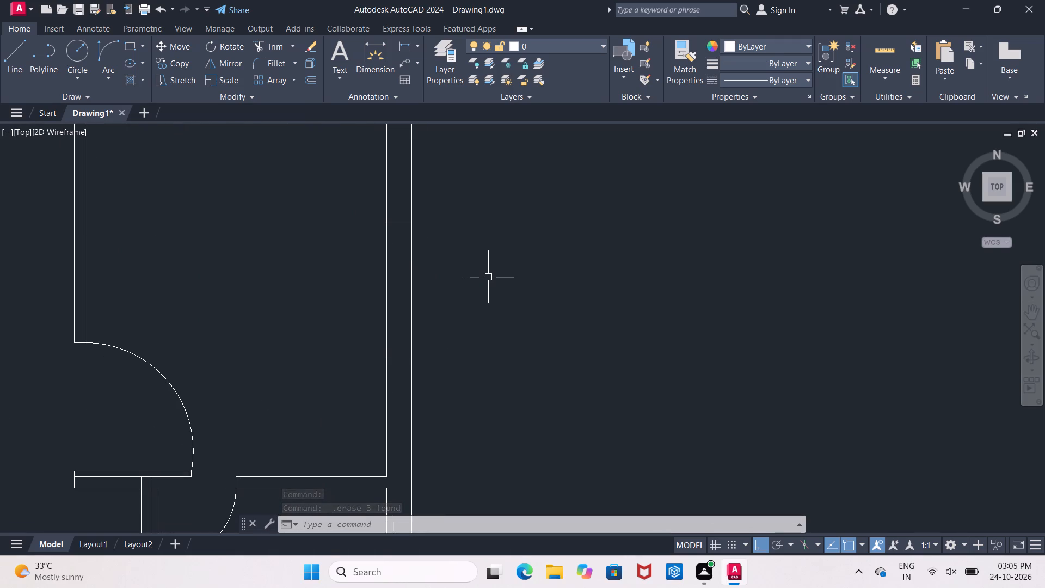
key(Escape)
key(o)
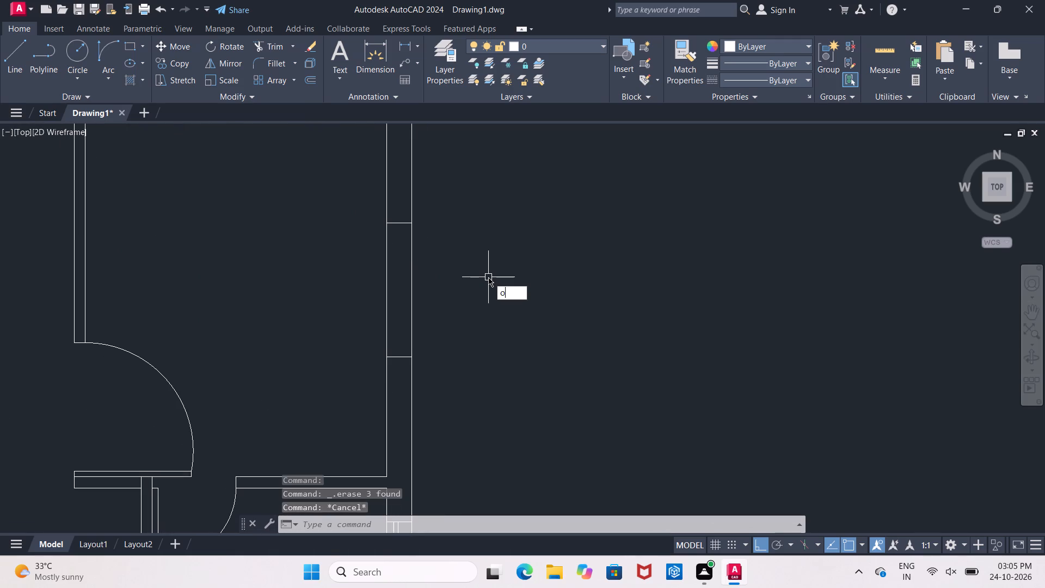
key(Return)
text(2.25)
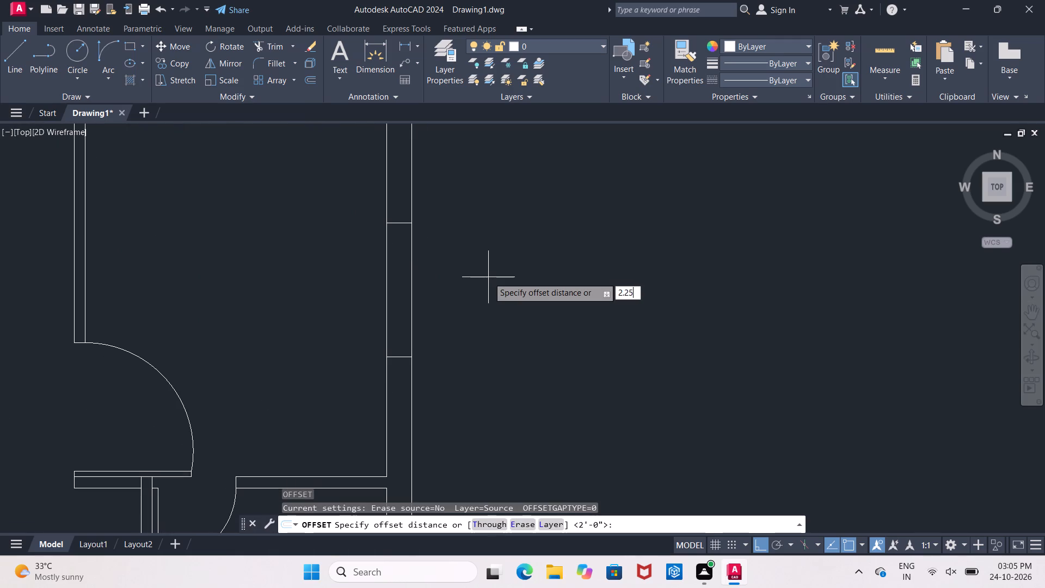
key(shift+quotedbl)
key(Return)
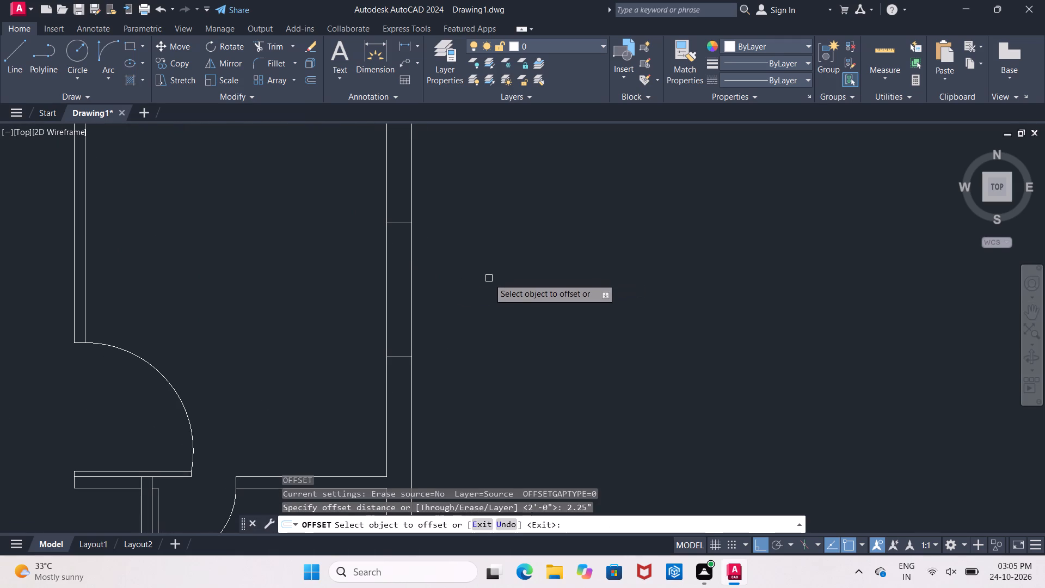
click(386, 313)
click(402, 319)
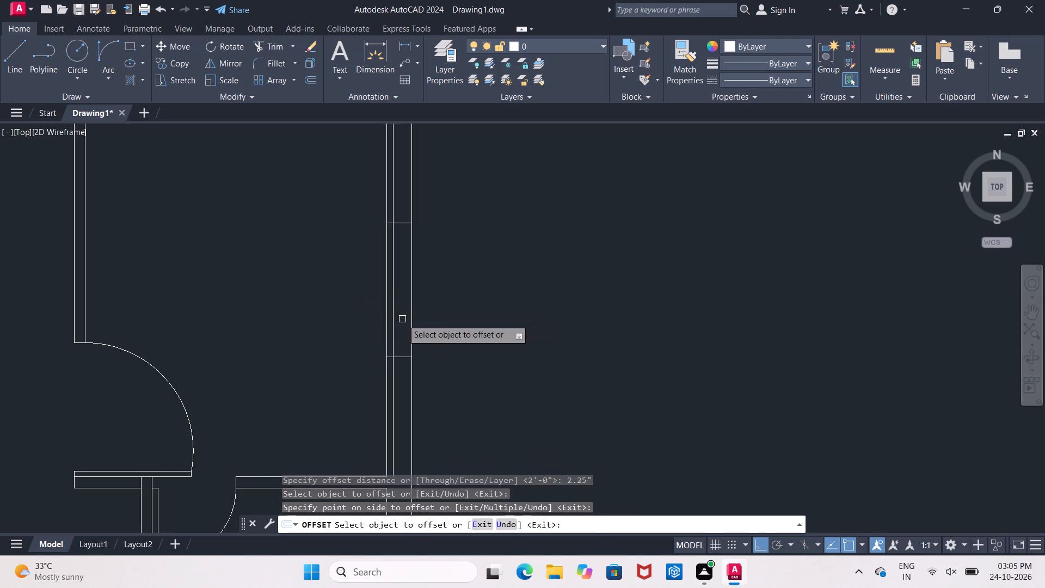
Offset the new line within the east wall another 1.5" eastward to form the second window pane line.
key(Return)
key(Return)
text(1.5")
key(Return)
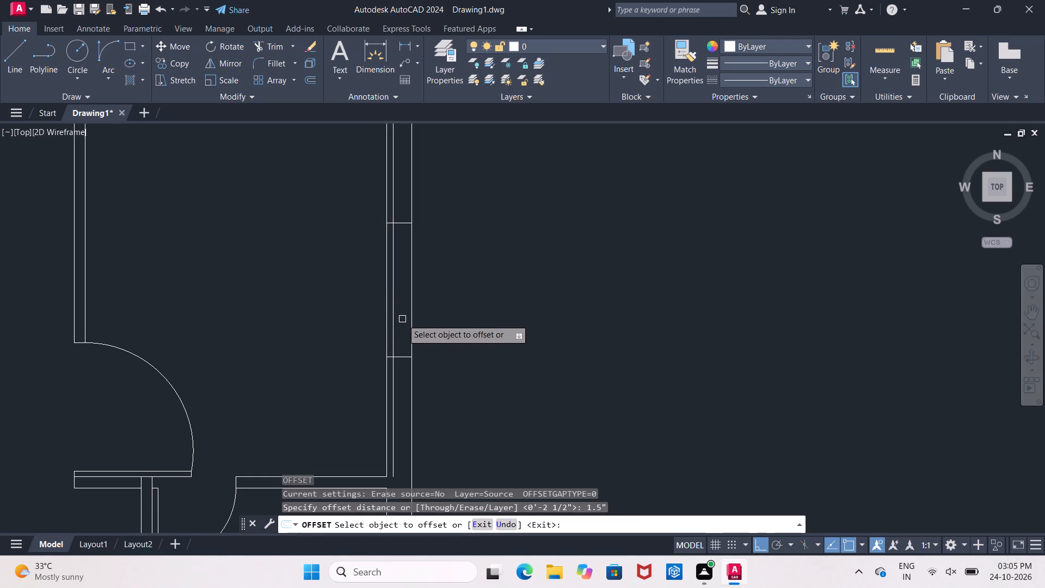
click(394, 312)
click(401, 313)
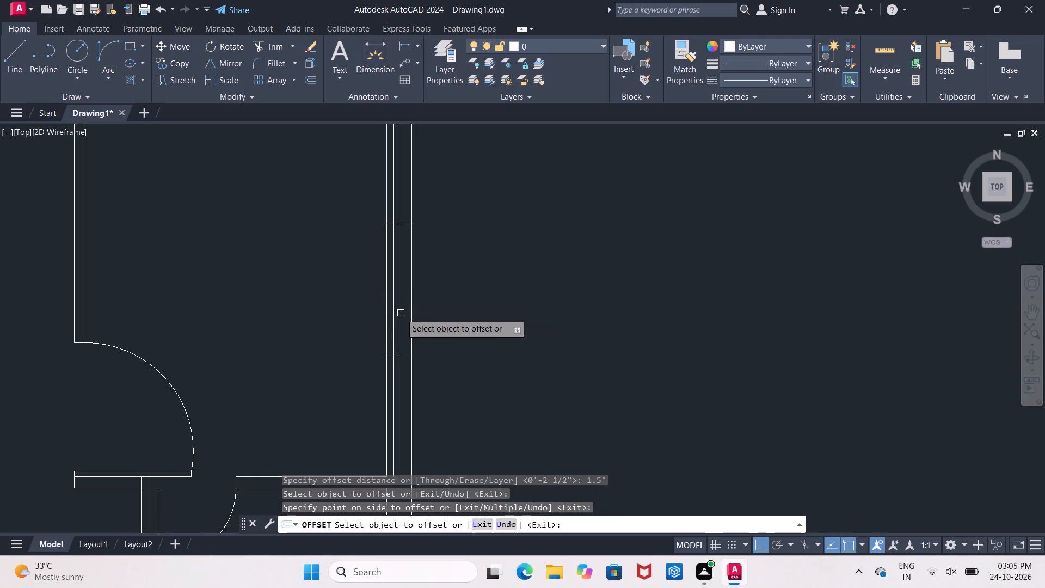
key(Escape)
Trim the pane lines beyond the window opening edges, and trim both east wall faces between those edges.
text(tr)
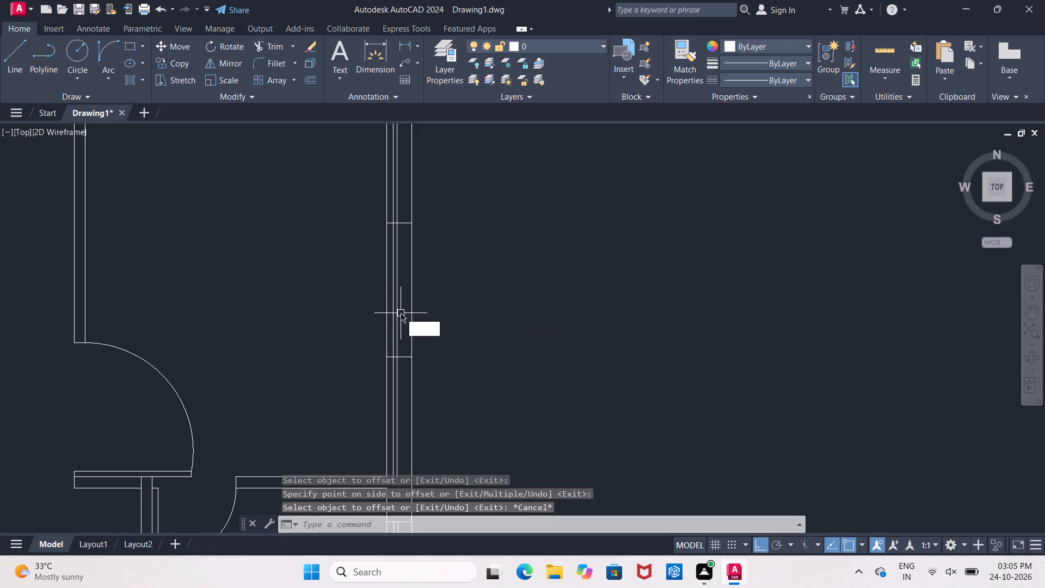
key(space)
key(space)
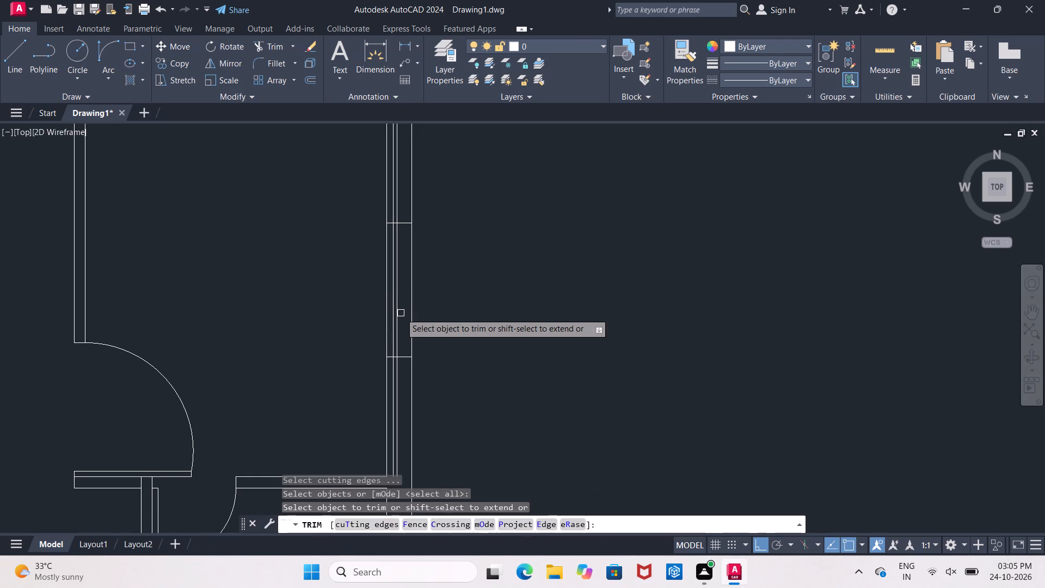
click(397, 376)
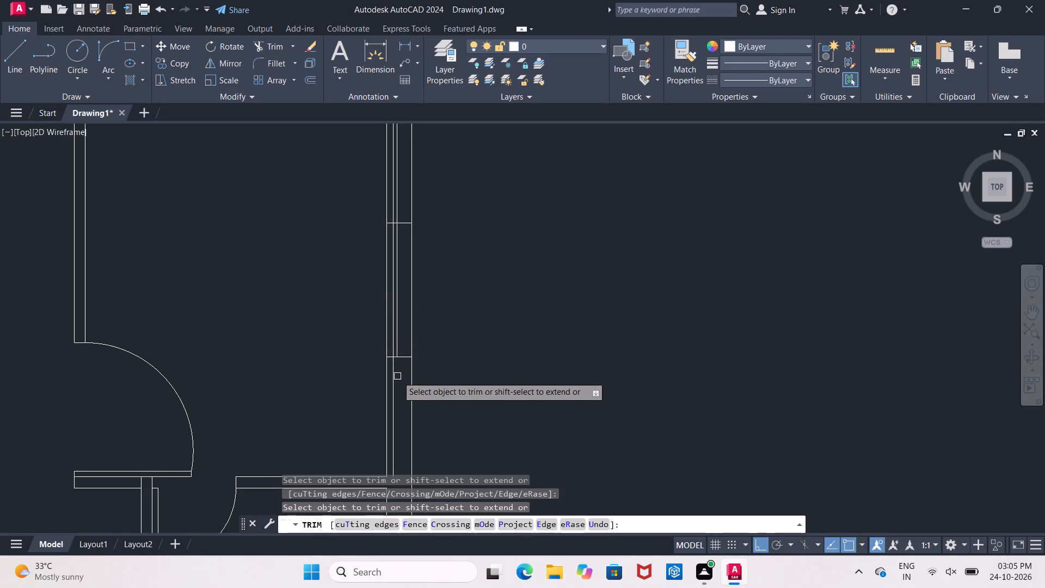
click(390, 366)
click(394, 209)
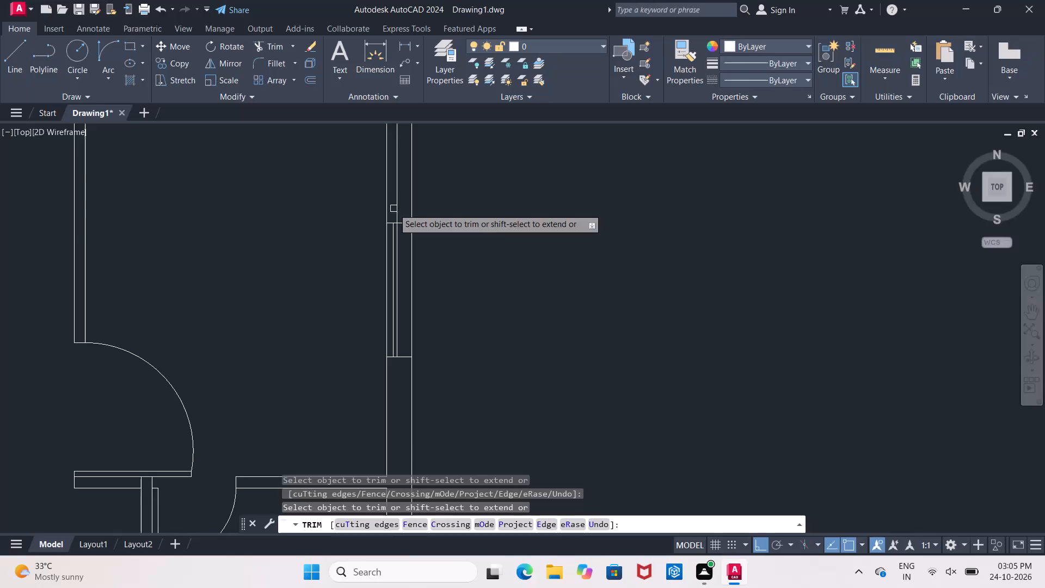
click(396, 195)
click(386, 258)
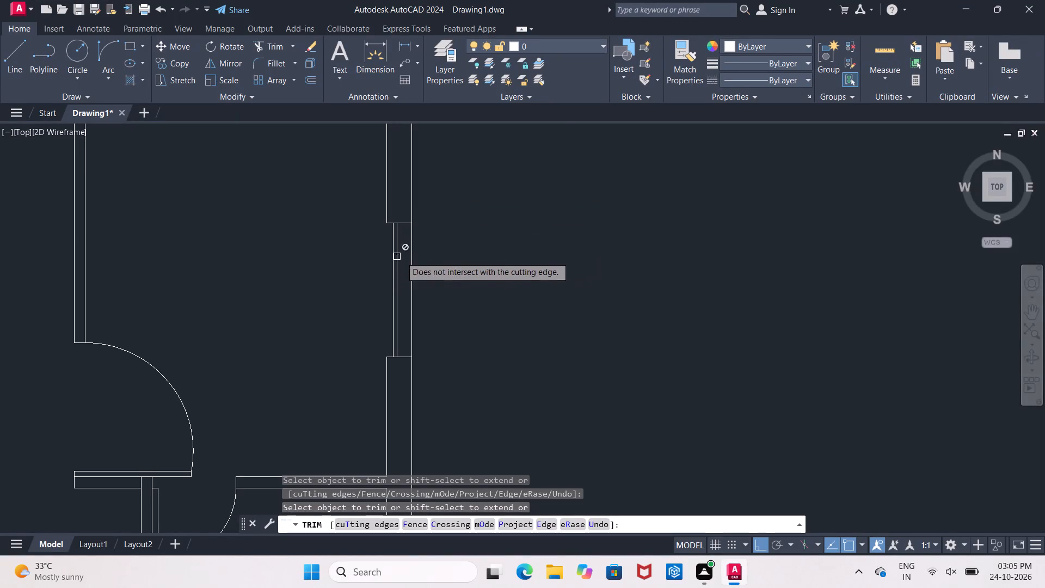
click(413, 264)
Draw separate lines across the window opening along the inner and outer faces of the east wall.
click(20, 46)
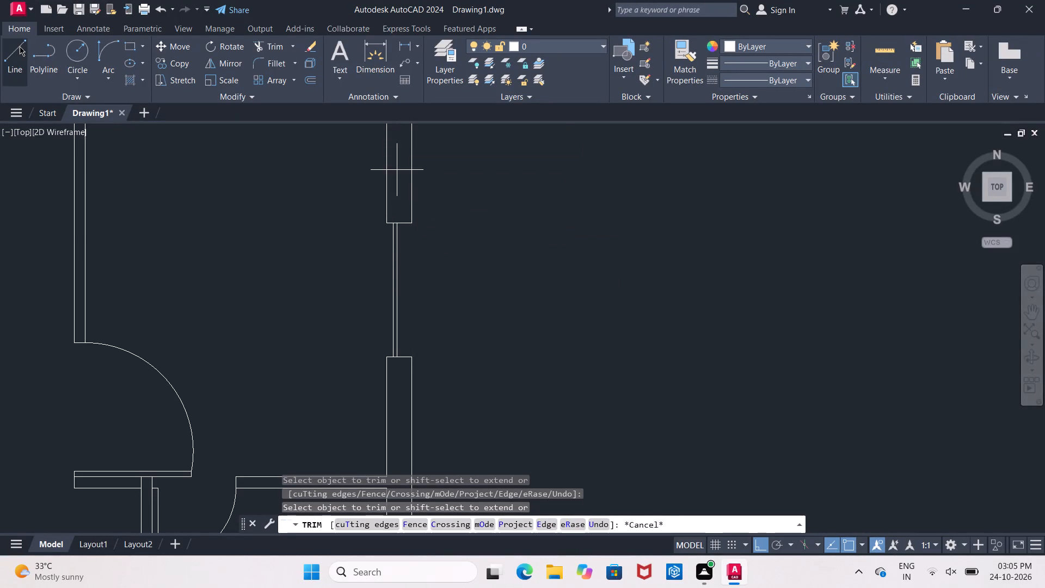
click(389, 223)
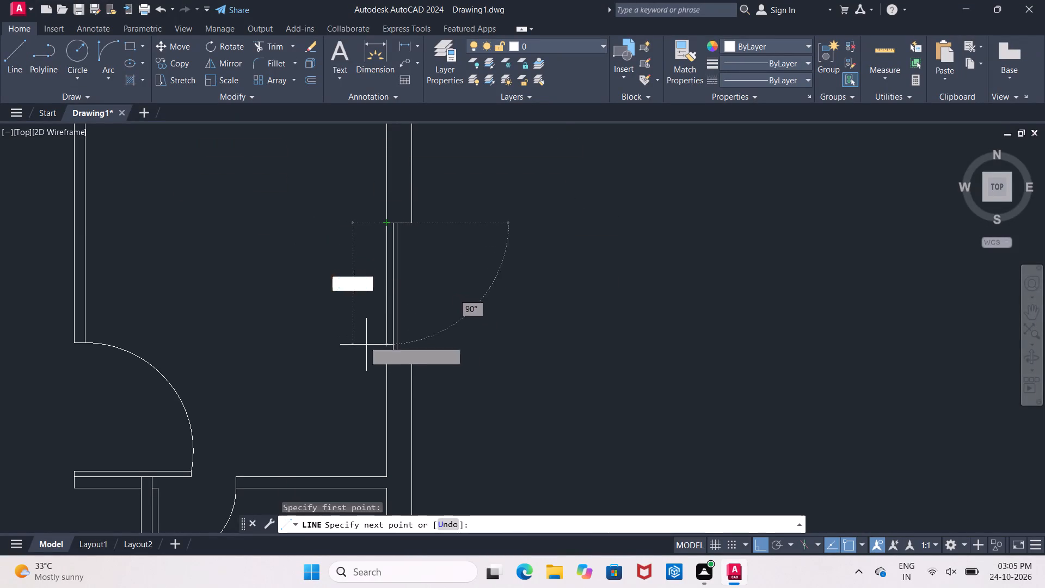
click(386, 360)
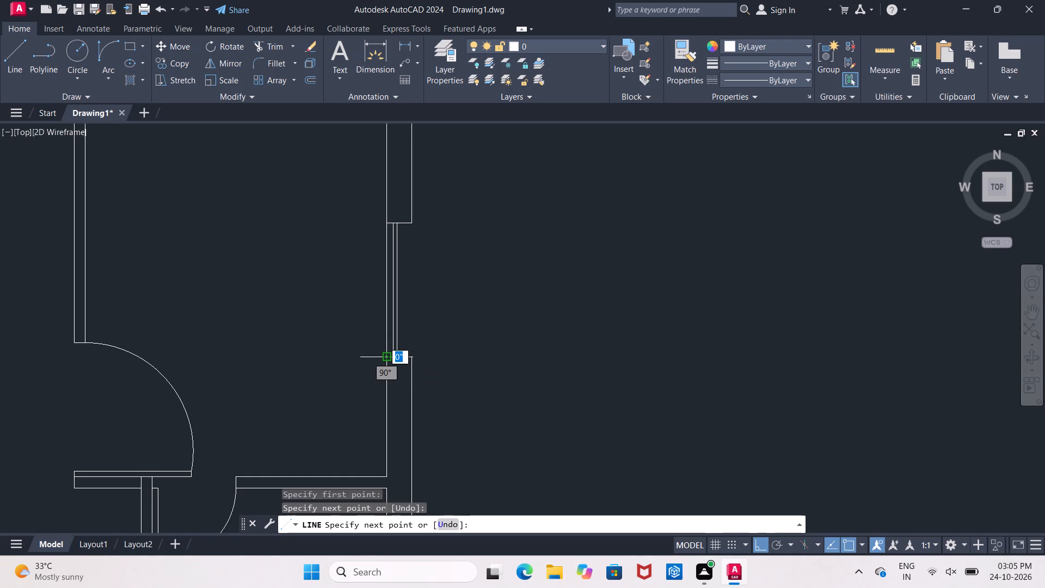
key(Escape)
click(23, 57)
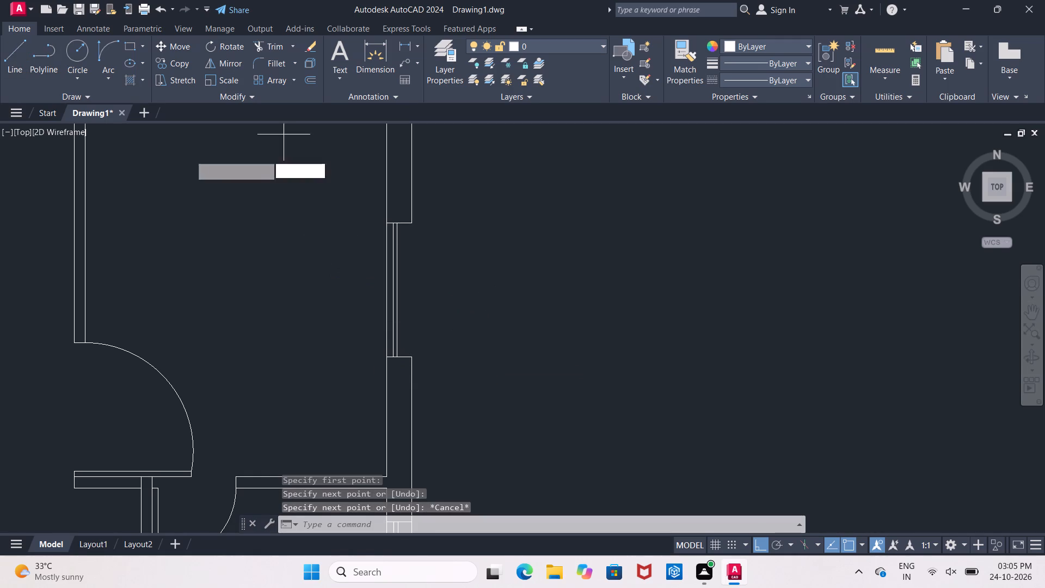
click(411, 224)
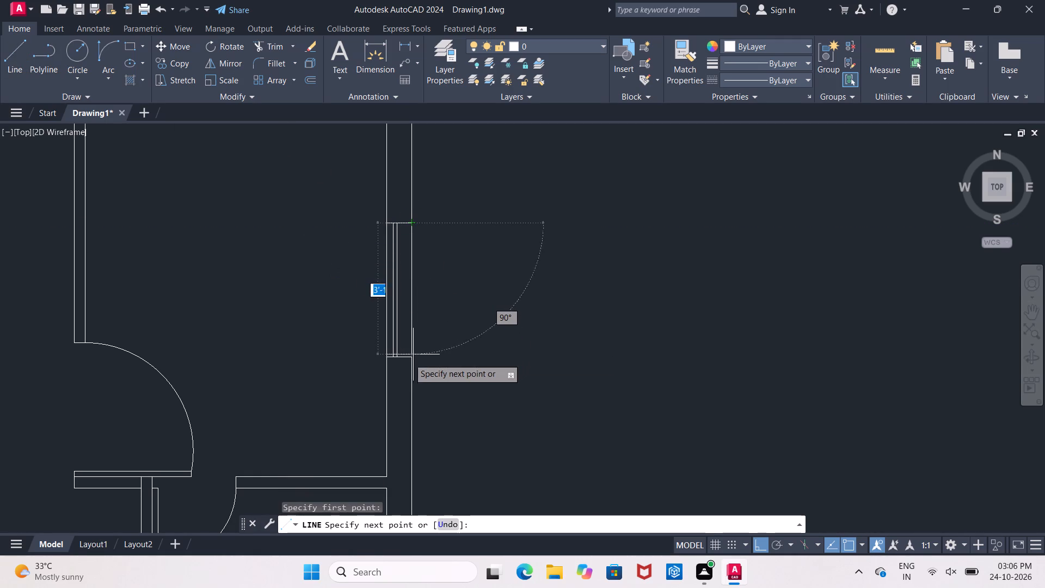
click(408, 359)
key(Escape)
Delete the western of the two middle pane lines in the east window of the small room to the south.
scroll(462, 312, down, 1)
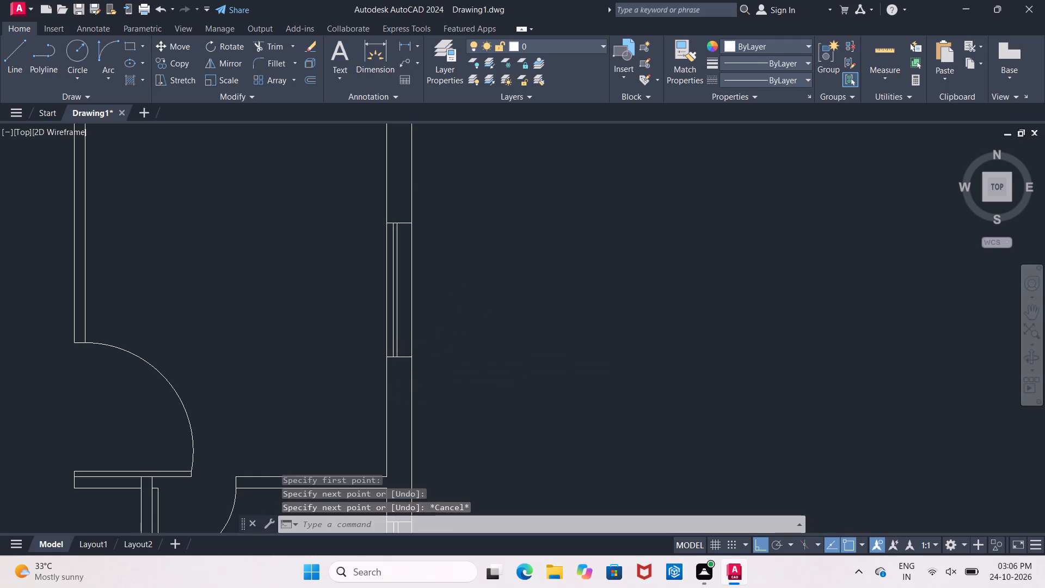
scroll(462, 312, down, 1)
middle_drag(462, 312, 459, 288)
scroll(457, 421, down, 1)
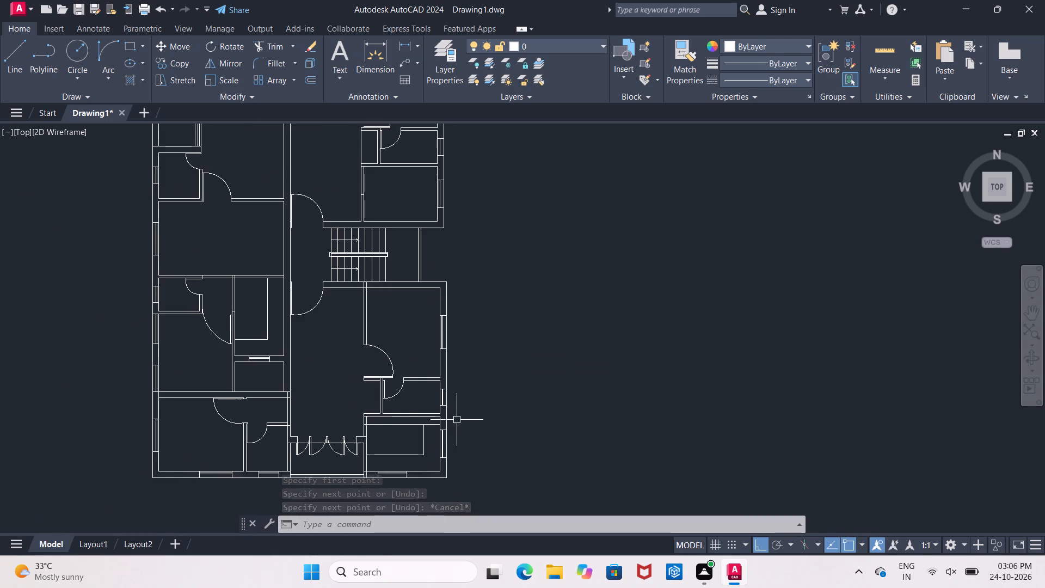
middle_drag(456, 402, 452, 335)
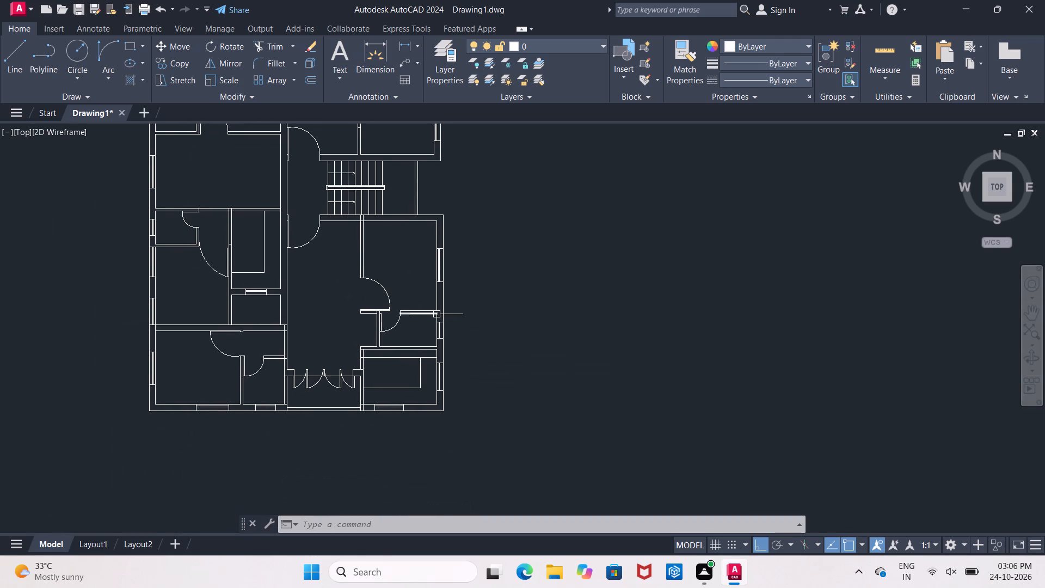
scroll(437, 314, up, 4)
scroll(434, 326, down, 2)
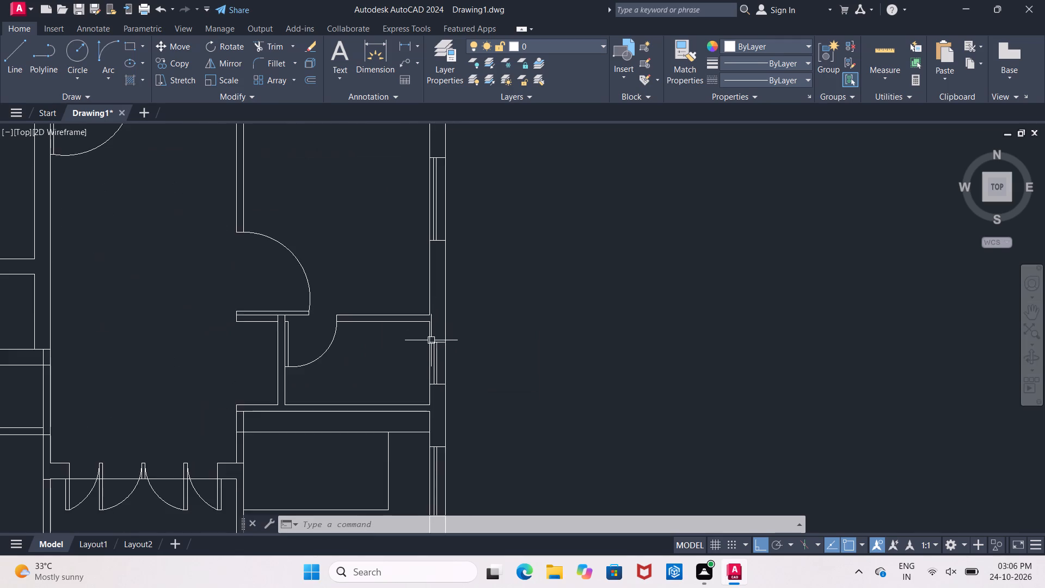
scroll(431, 341, up, 2)
drag(435, 384, 435, 390)
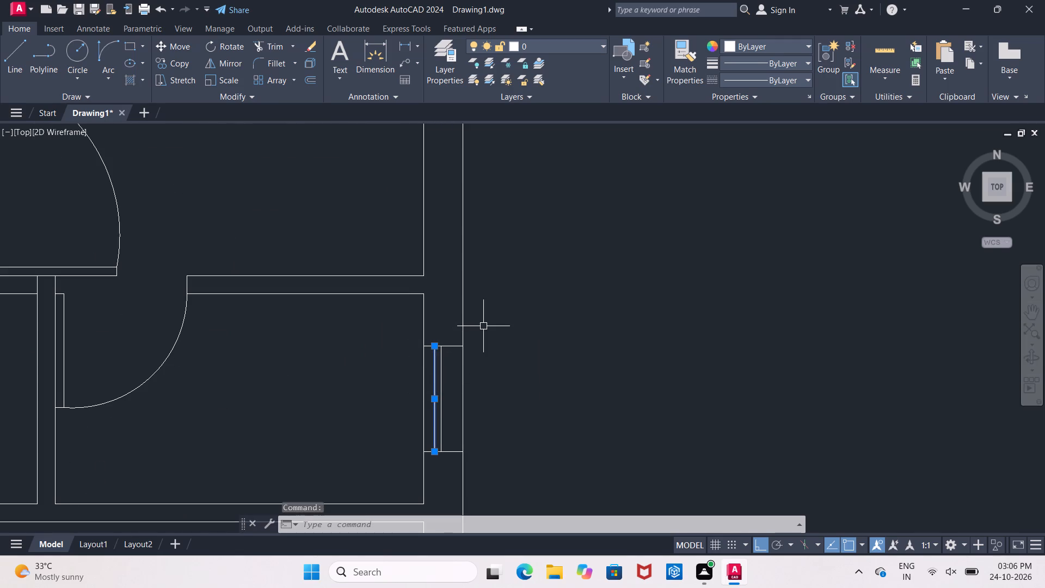
key(Delete)
Examine the southeastern corner room with its counter outline and windows.
scroll(482, 326, down, 5)
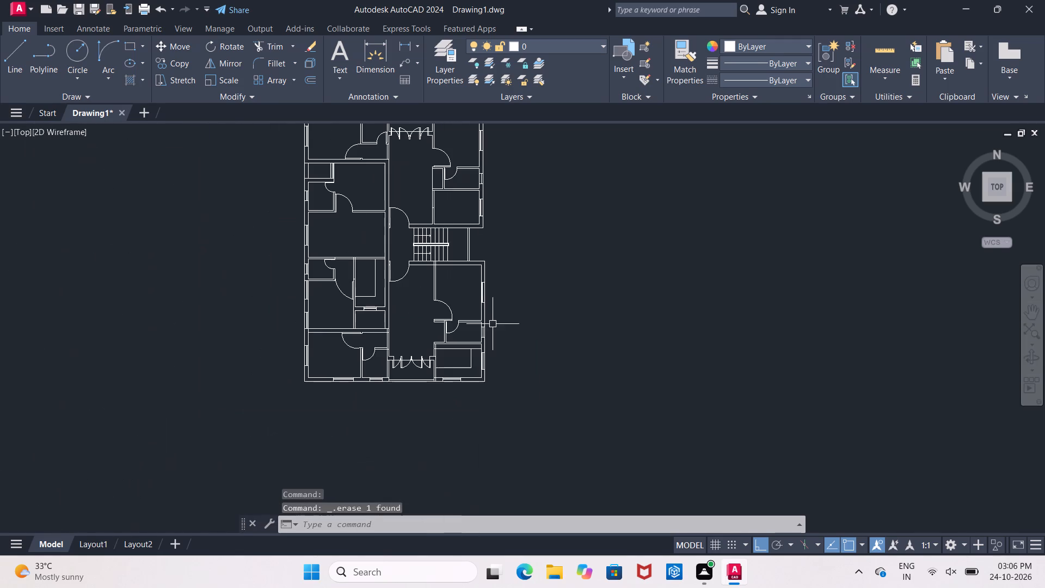
scroll(471, 365, up, 3)
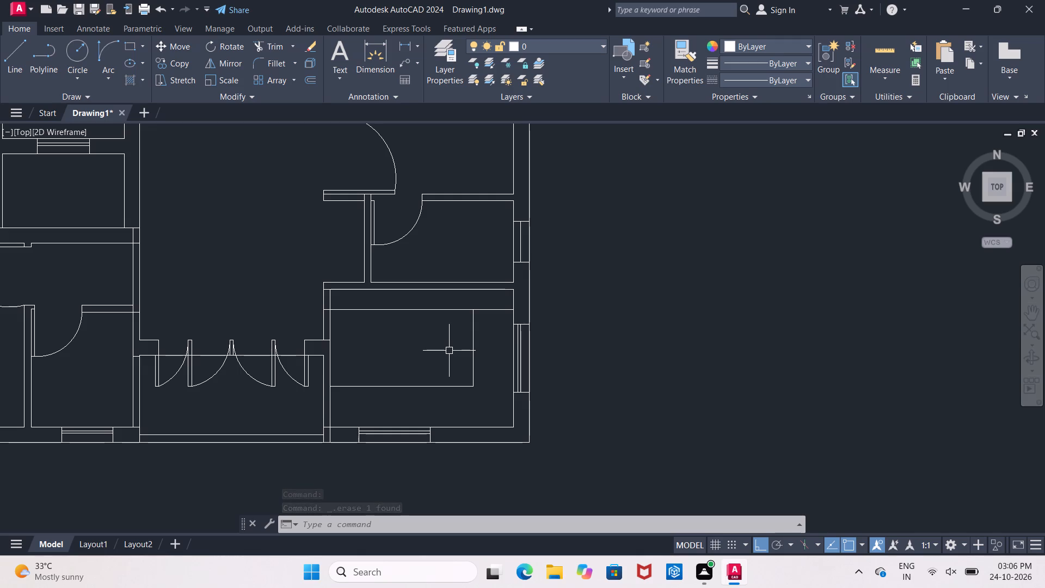
scroll(449, 351, down, 2)
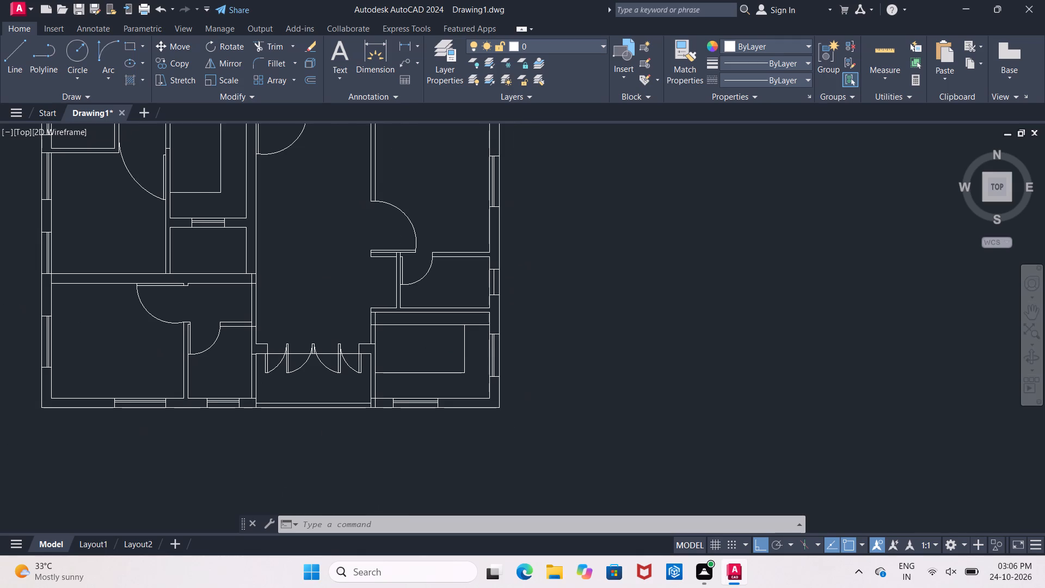
scroll(449, 351, down, 1)
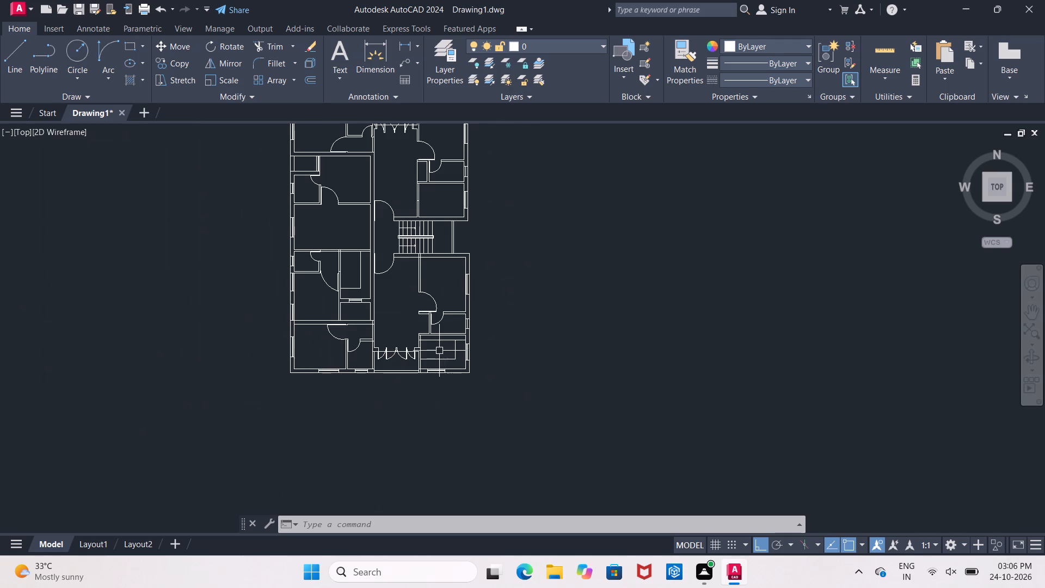
scroll(432, 347, up, 6)
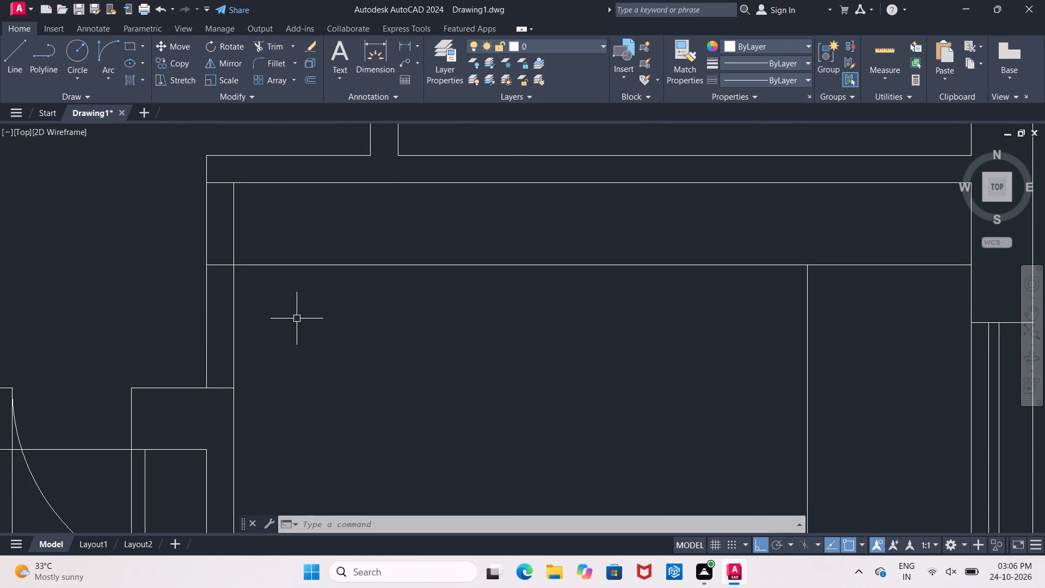
scroll(297, 319, down, 2)
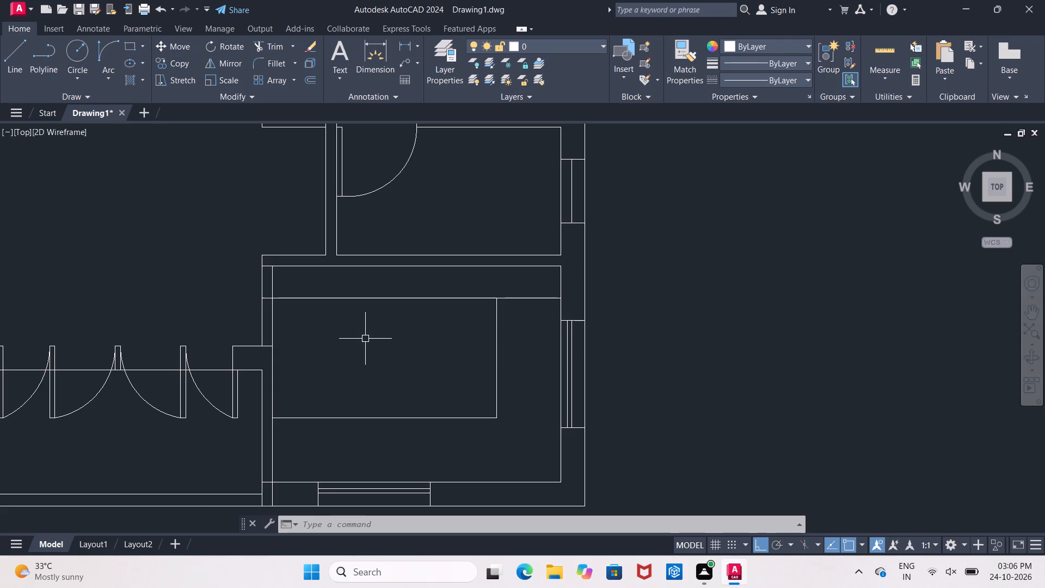
Insert the Range-Oven - 30 in top block from DesignCenter's Kitchens.dwg into the empty space east of the plan.
key(d)
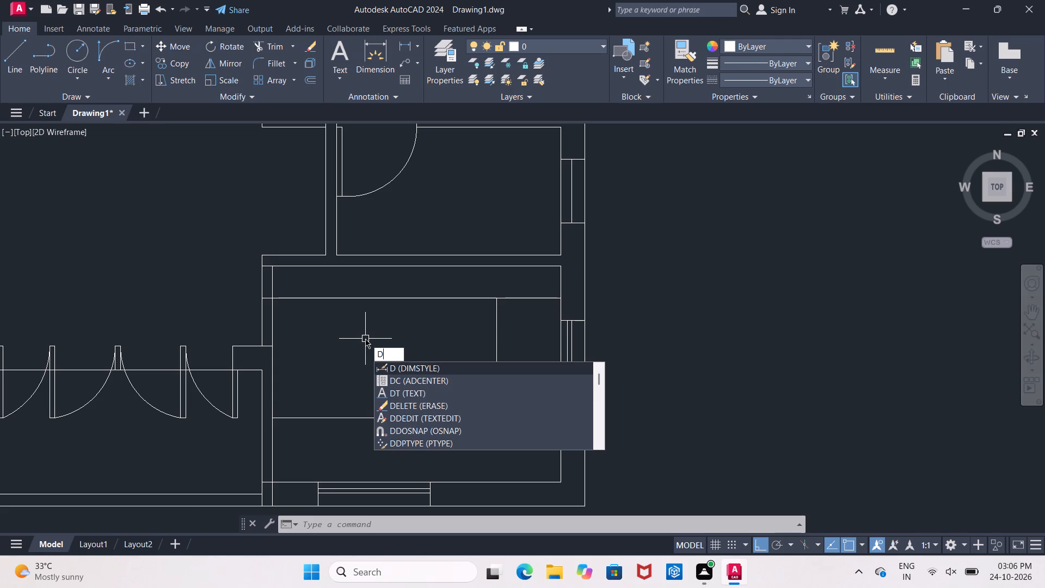
key(c)
key(Return)
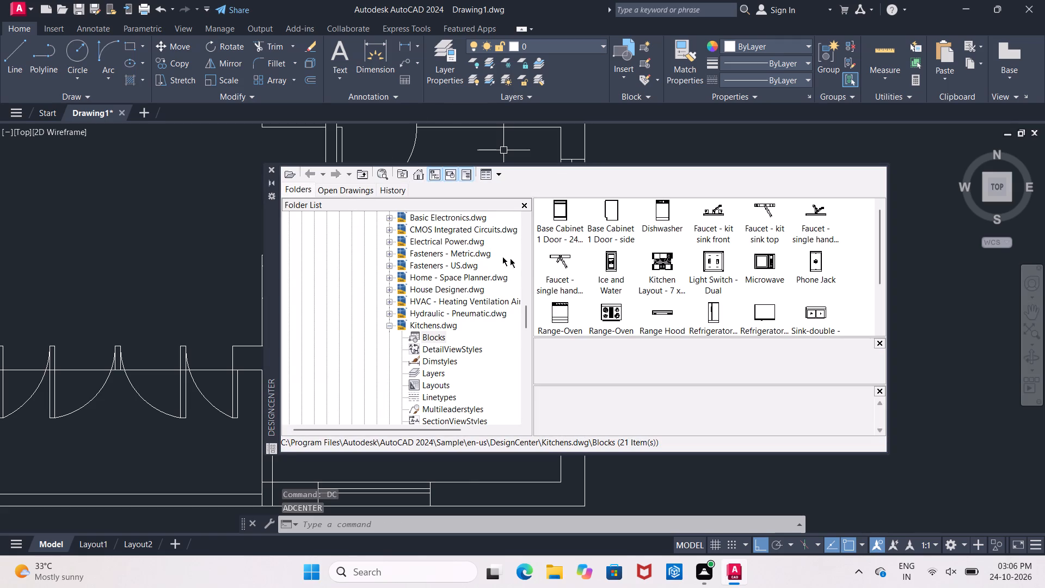
drag(611, 315, 902, 318)
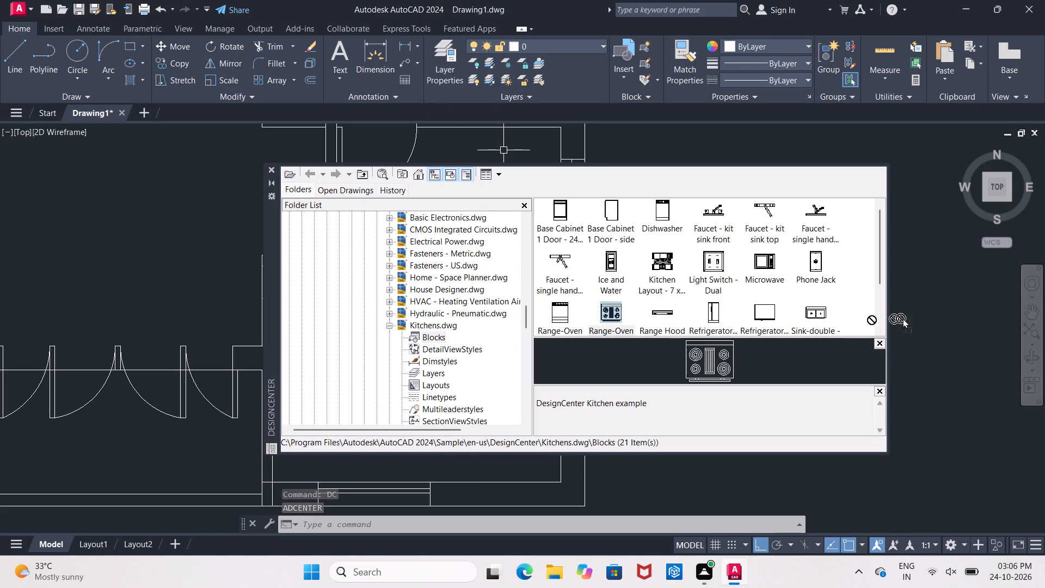
drag(902, 318, 923, 316)
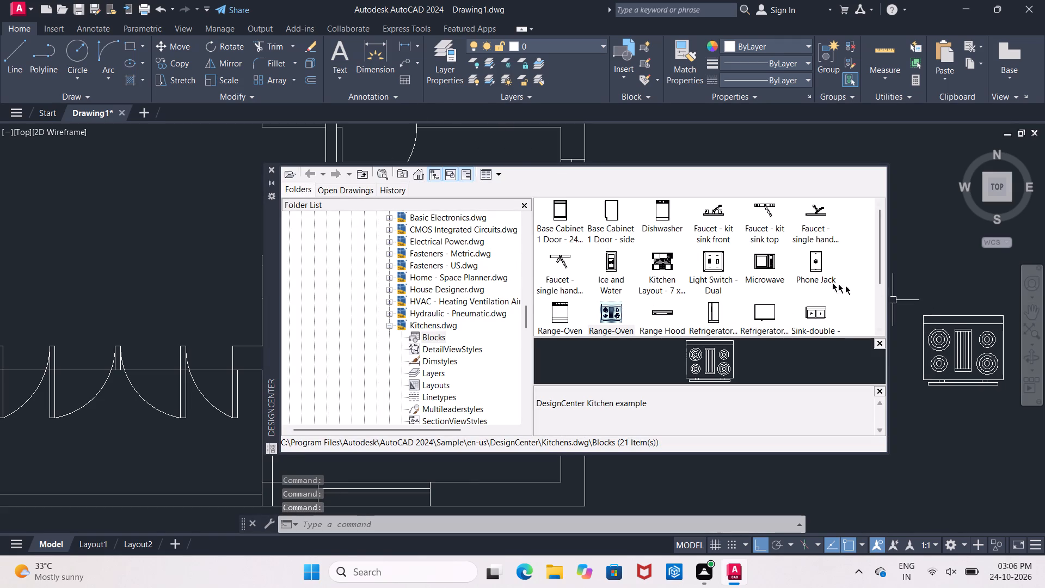
Insert the top-view 36 in refrigerator block from Kitchens.dwg just north of the range, east of the plan.
scroll(827, 282, down, 1)
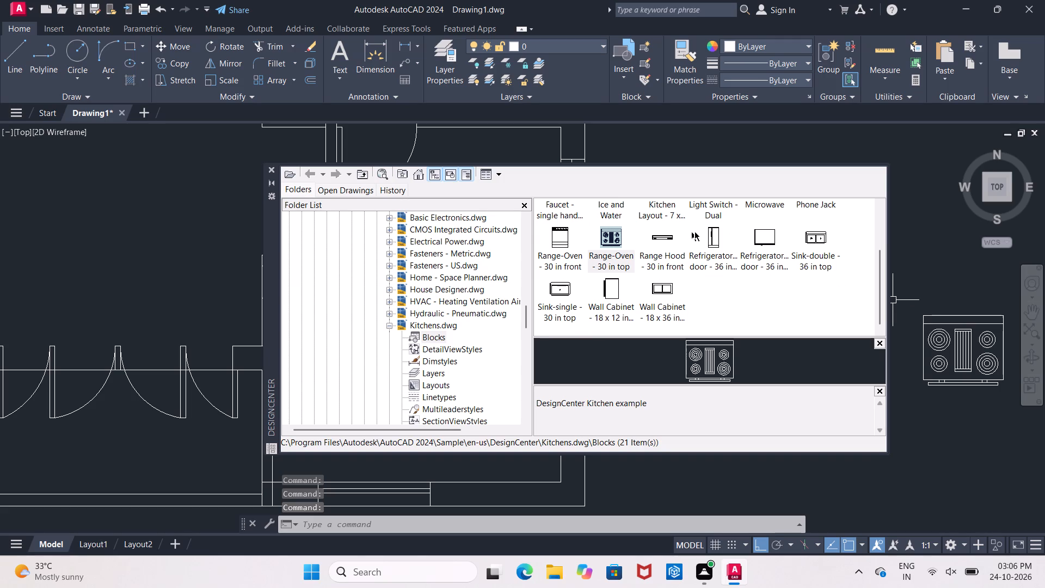
drag(767, 232, 848, 257)
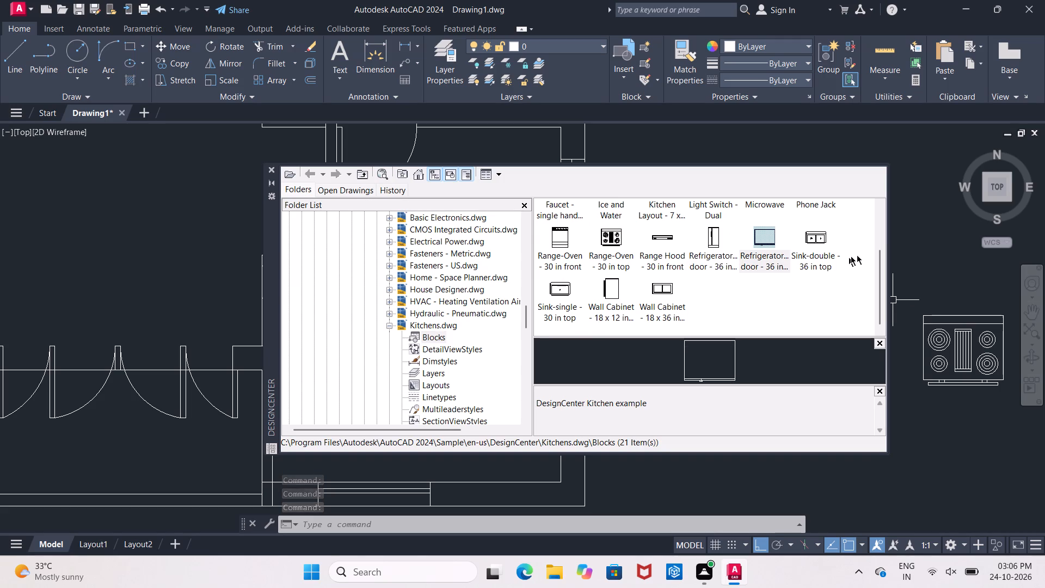
drag(760, 236, 872, 270)
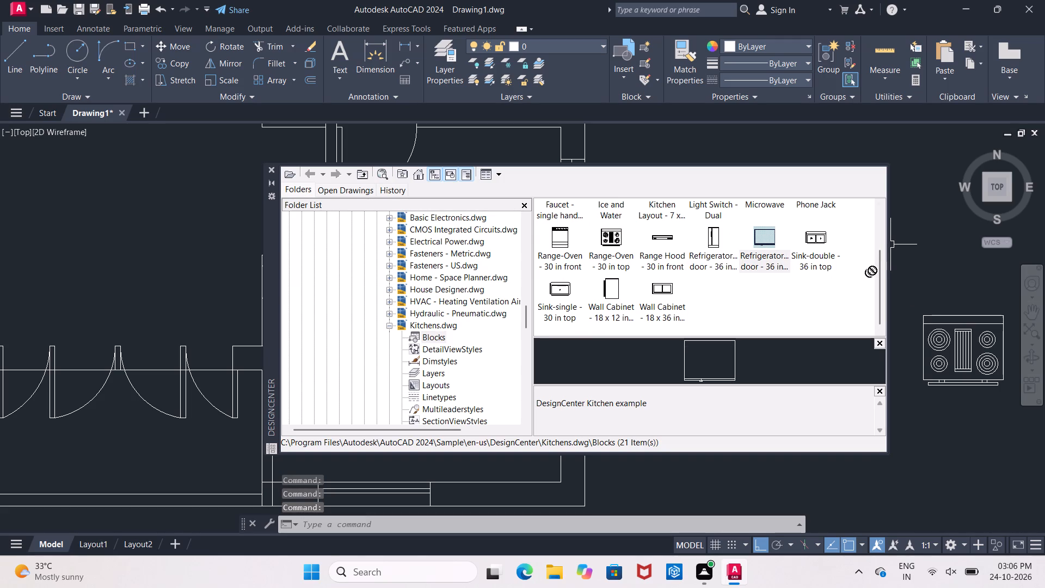
drag(872, 270, 905, 225)
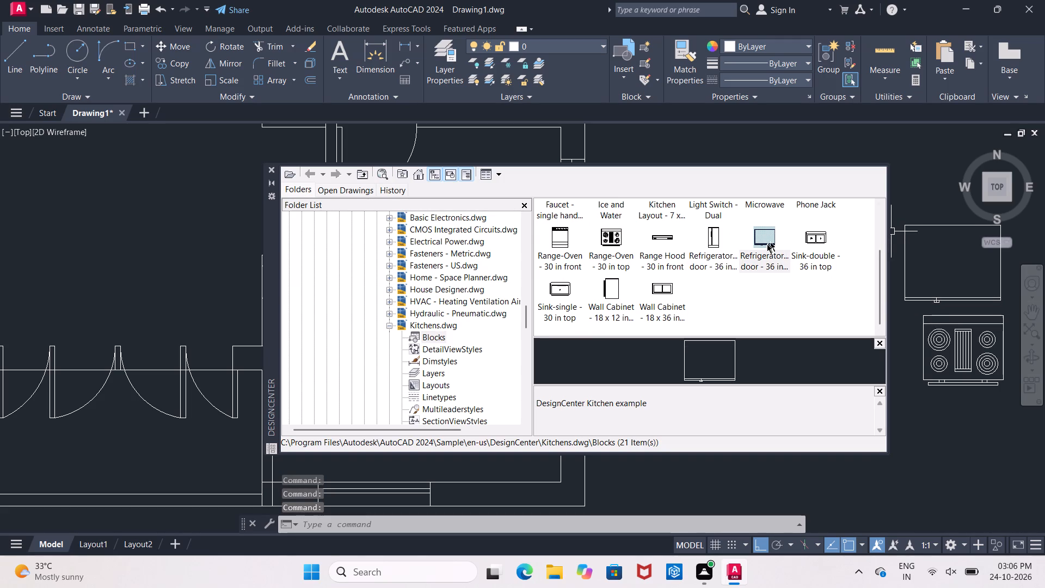
Insert the Sink-double - 36 in top block from Kitchens.dwg north of the refrigerator.
click(826, 239)
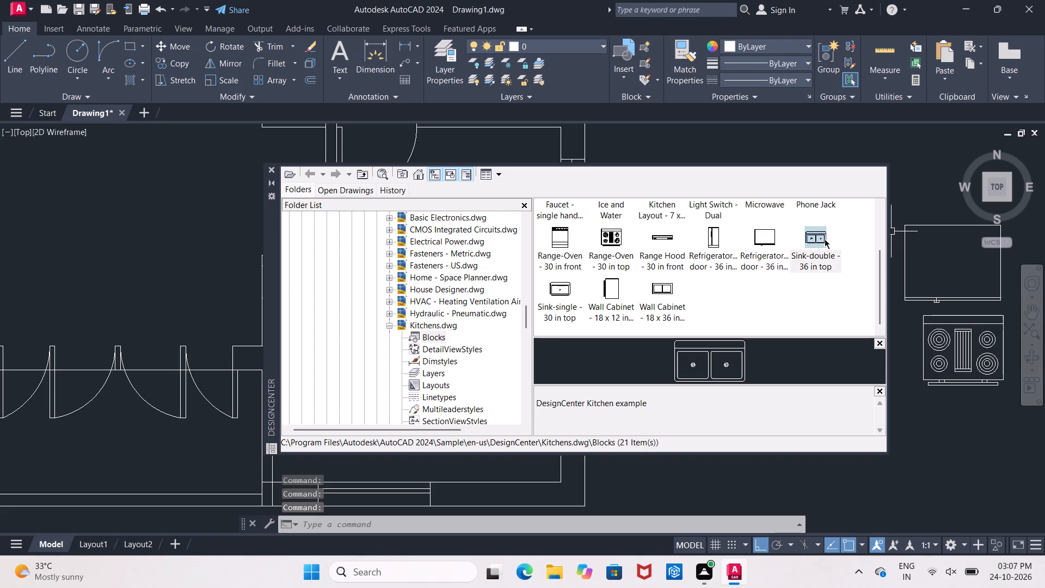
drag(843, 220, 864, 203)
drag(875, 195, 882, 189)
click(917, 167)
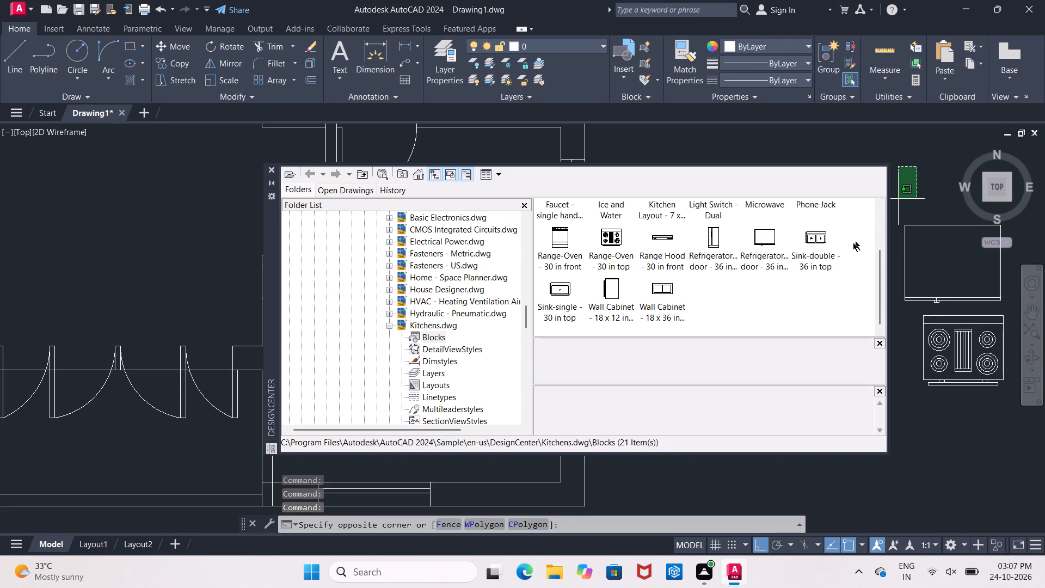
click(905, 189)
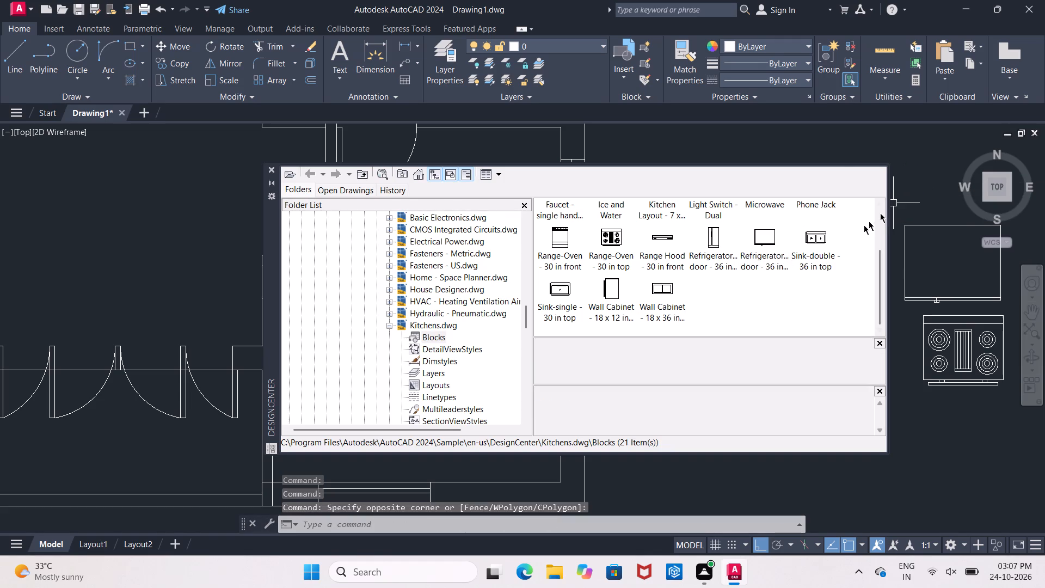
click(815, 238)
drag(817, 238, 885, 201)
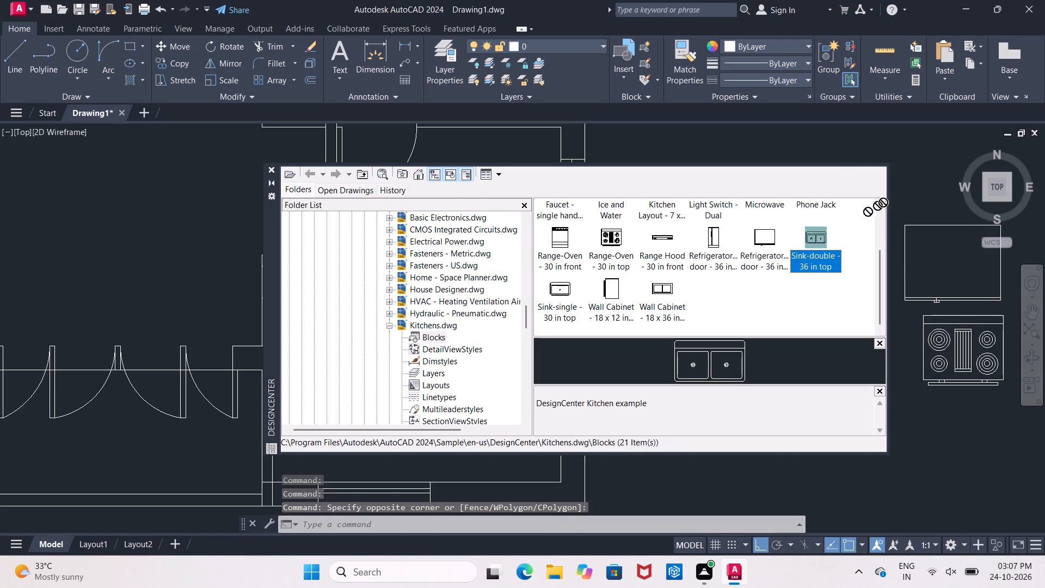
drag(885, 201, 930, 124)
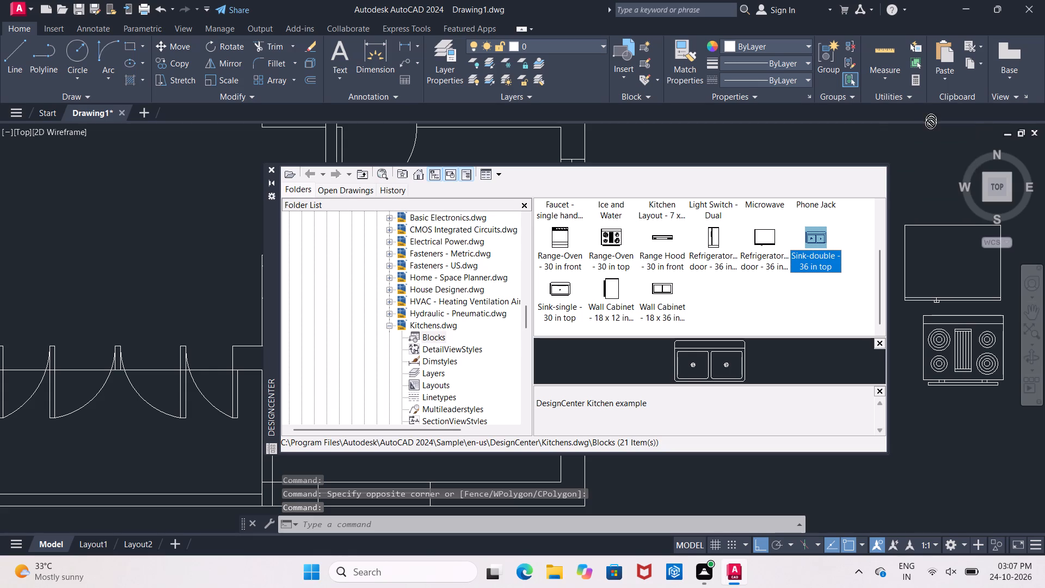
drag(930, 124, 930, 127)
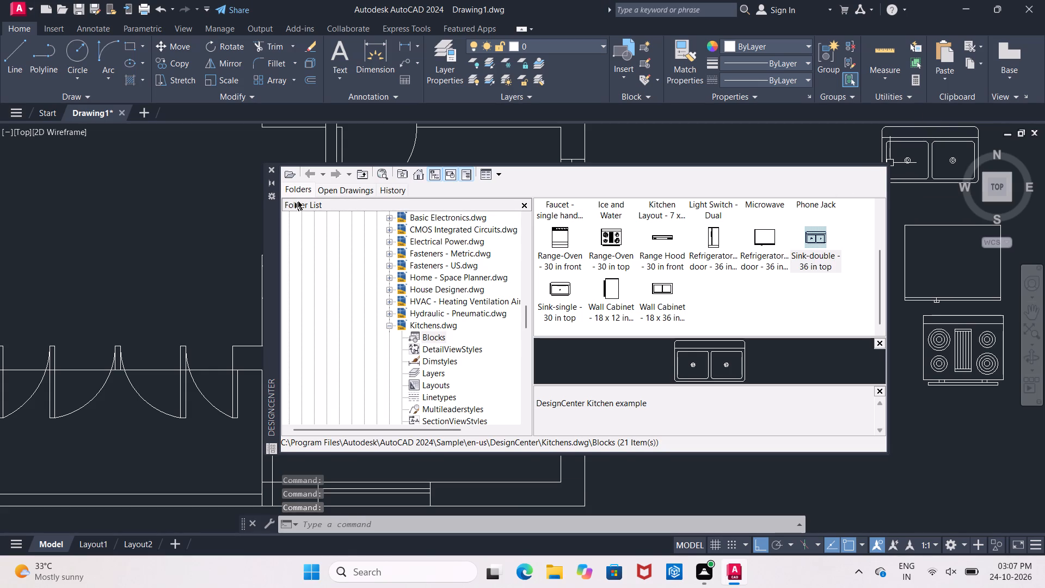
Insert the Bed - Queen block from DesignCenter's Home - Space Planner.dwg into the empty space south of the range.
scroll(412, 230, up, 2)
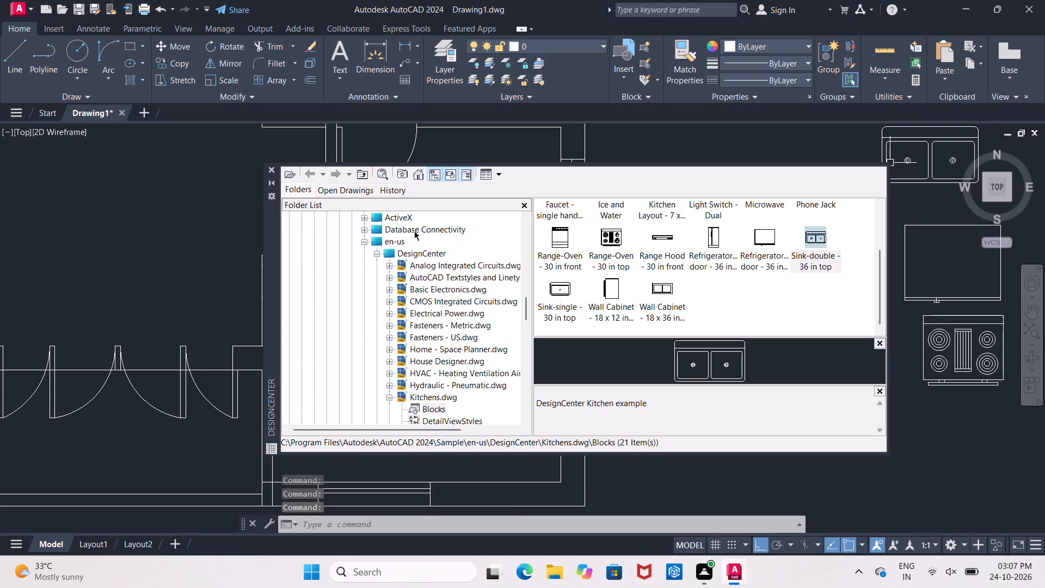
click(411, 250)
click(411, 250)
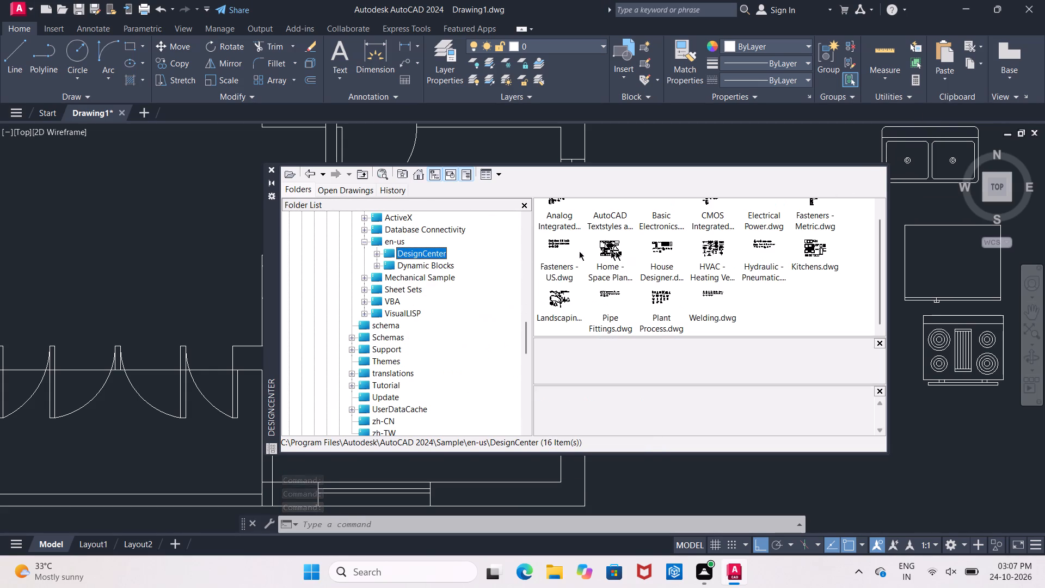
double_click(618, 251)
double_click(565, 211)
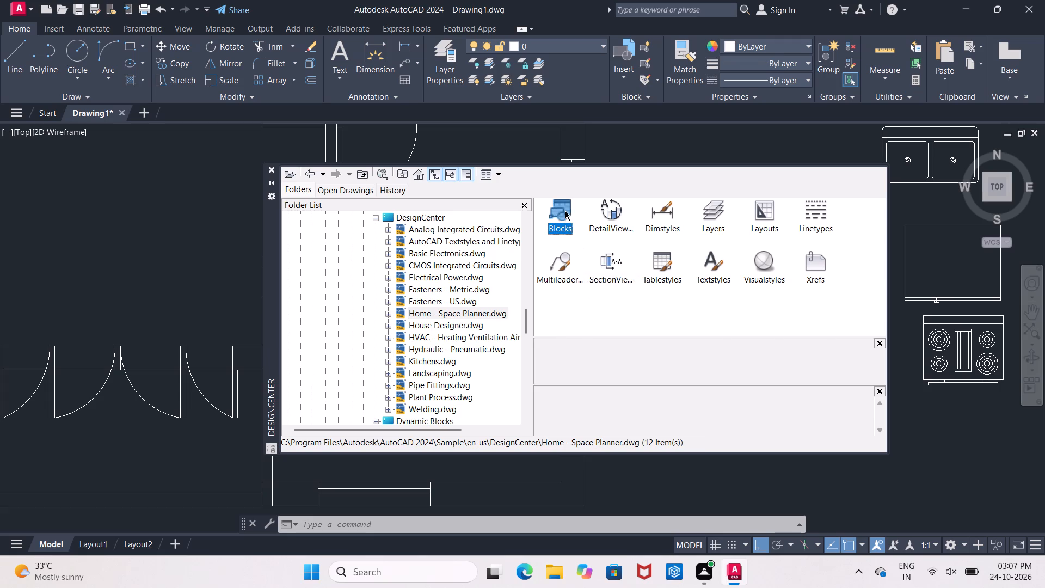
drag(565, 219, 624, 291)
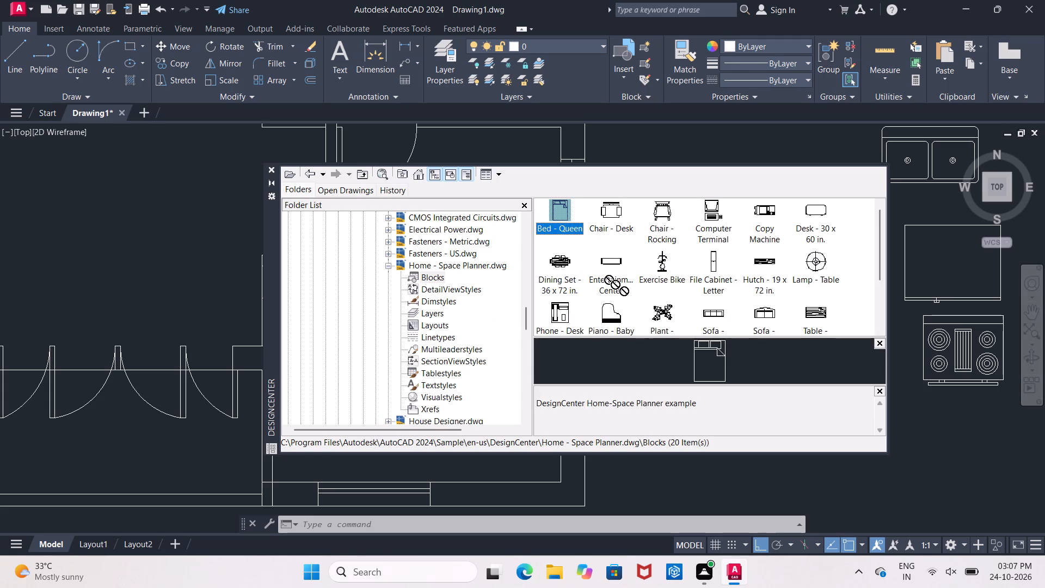
drag(624, 291, 892, 442)
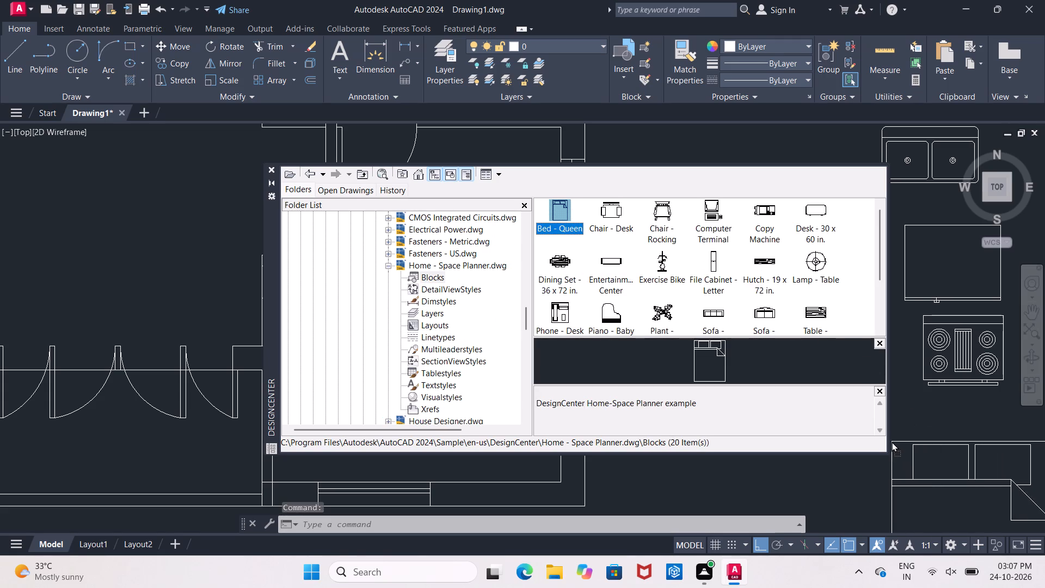
drag(892, 442, 896, 451)
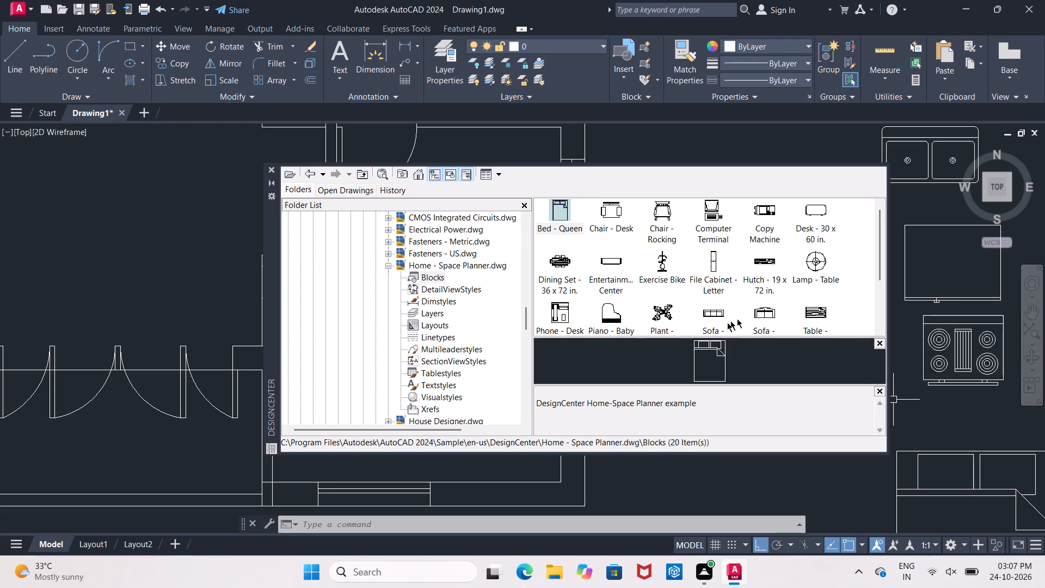
Insert the Dining Set - 36 x 72 in. block from Home - Space Planner.dwg between the east wall and the double sink.
click(557, 256)
drag(565, 266, 693, 174)
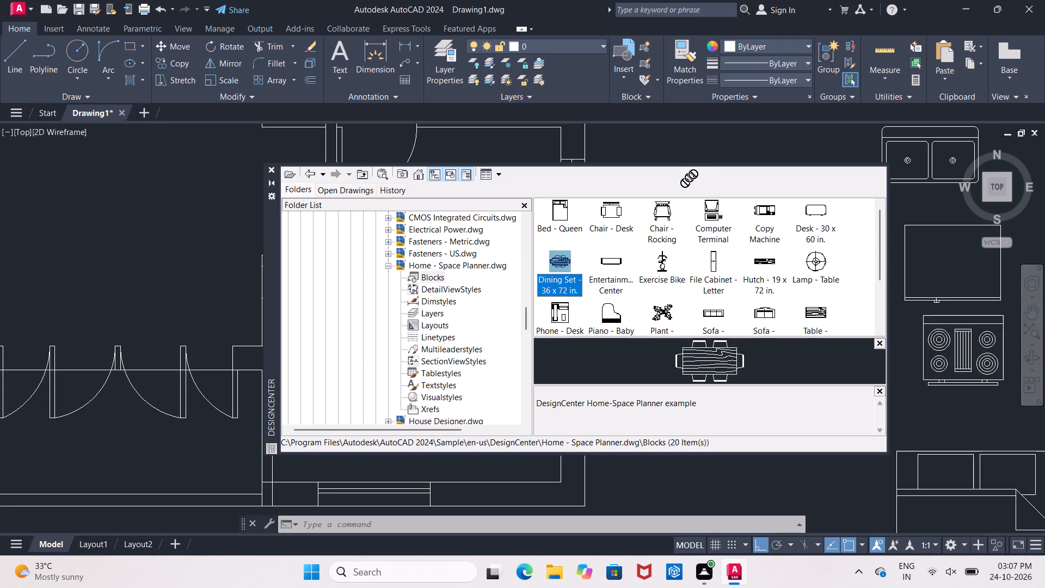
drag(693, 174, 731, 137)
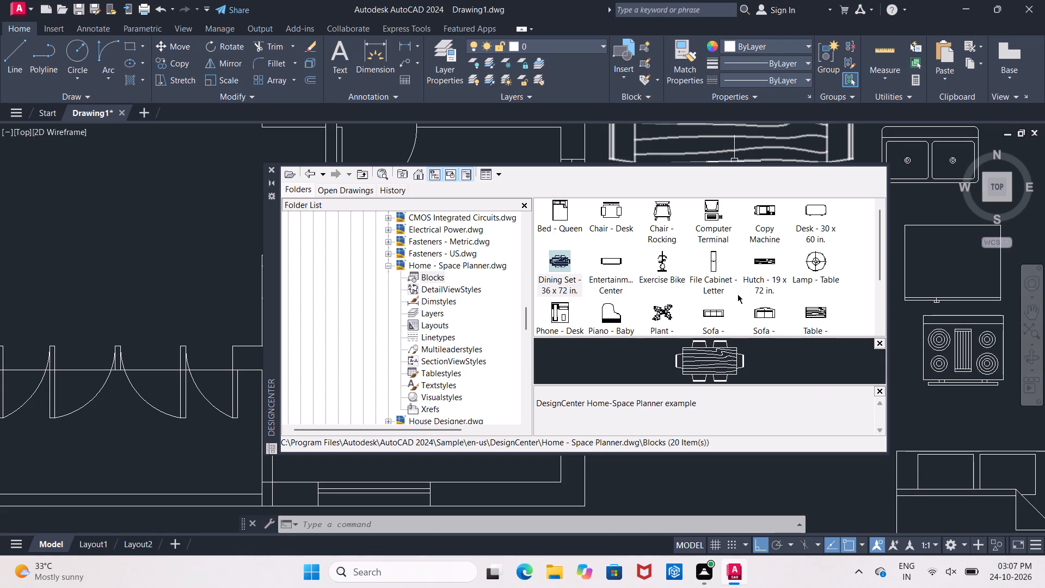
Insert the Toilet - top block from DesignCenter's House Designer.dwg into the empty space west of the queen bed.
click(311, 174)
click(310, 176)
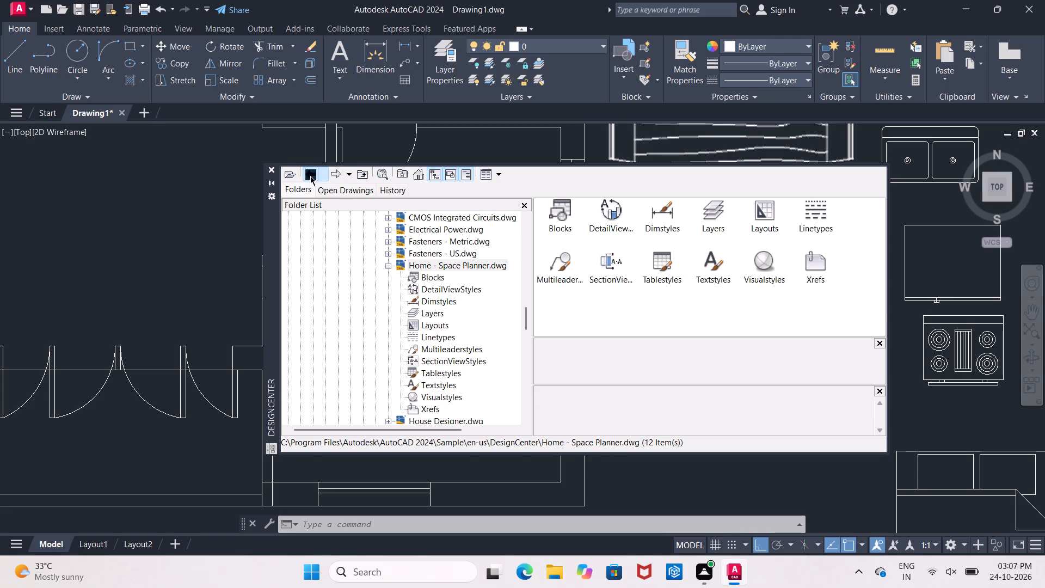
click(659, 272)
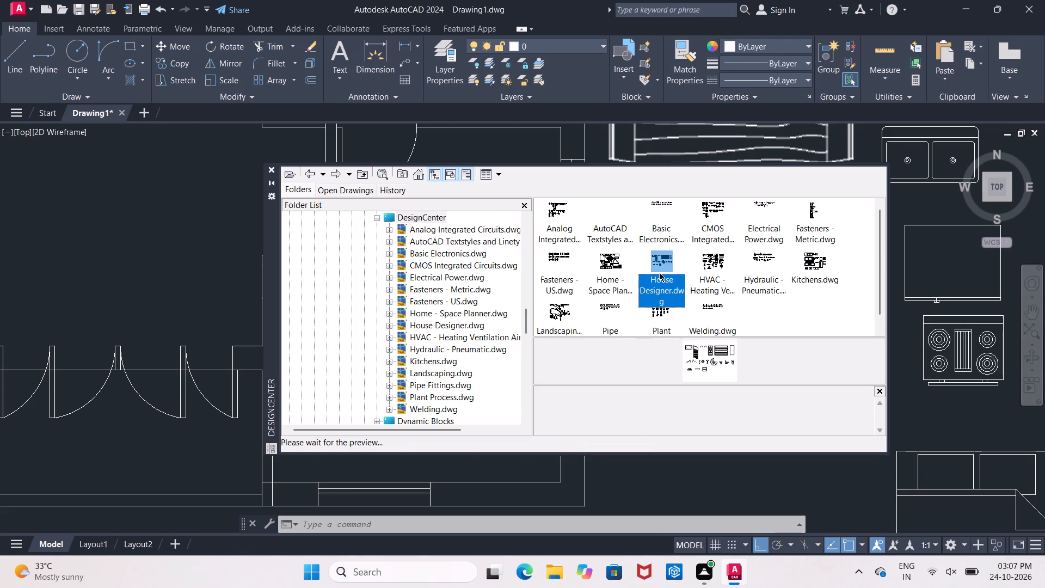
click(659, 272)
double_click(661, 265)
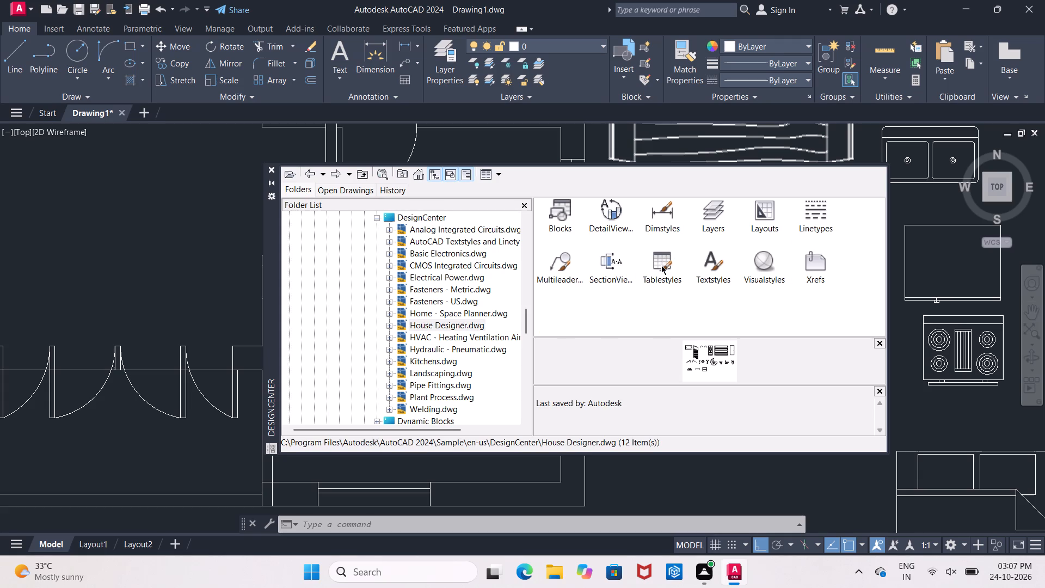
double_click(569, 215)
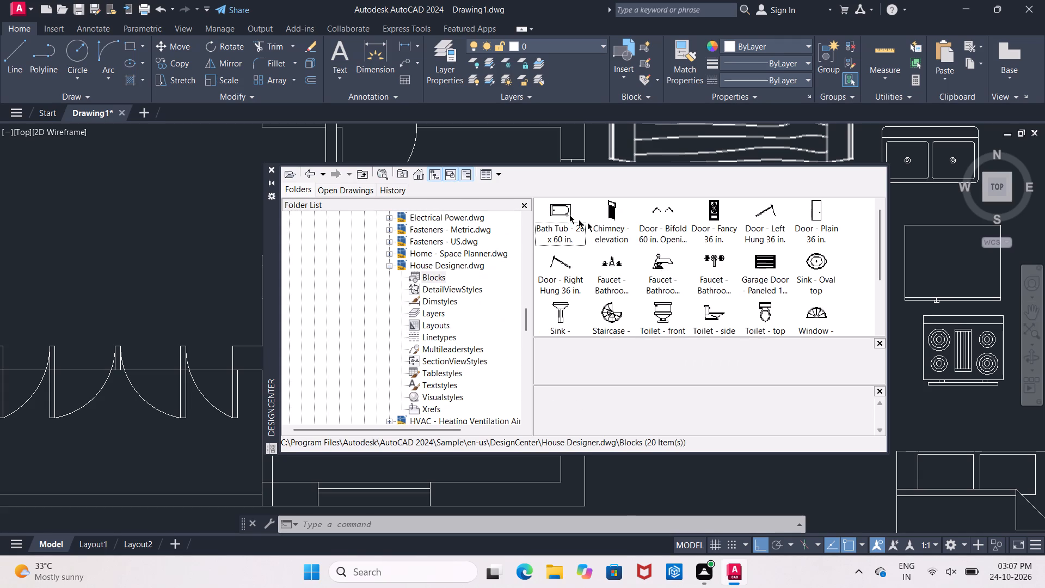
drag(760, 308, 764, 314)
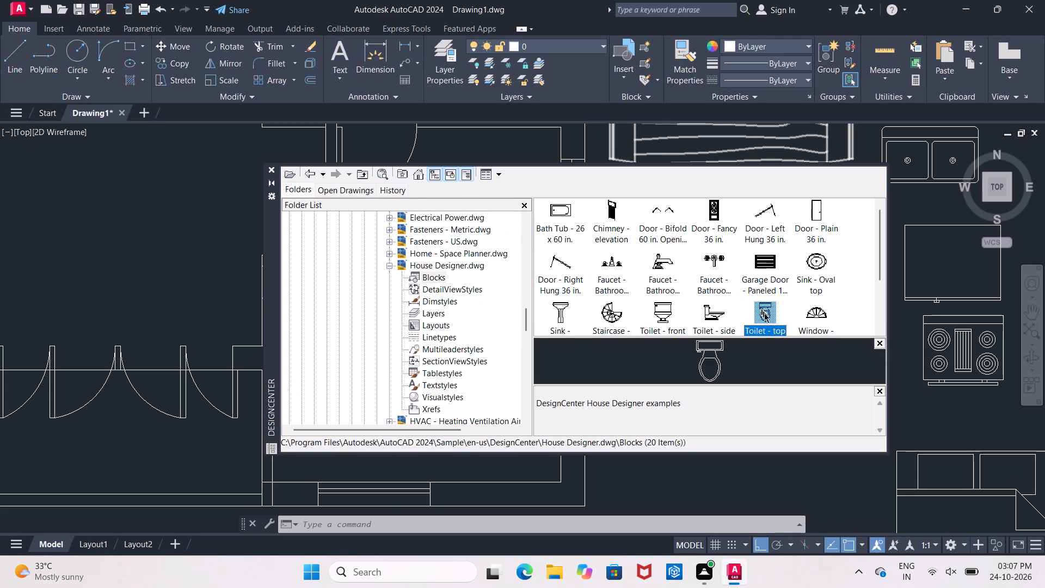
drag(764, 314, 776, 480)
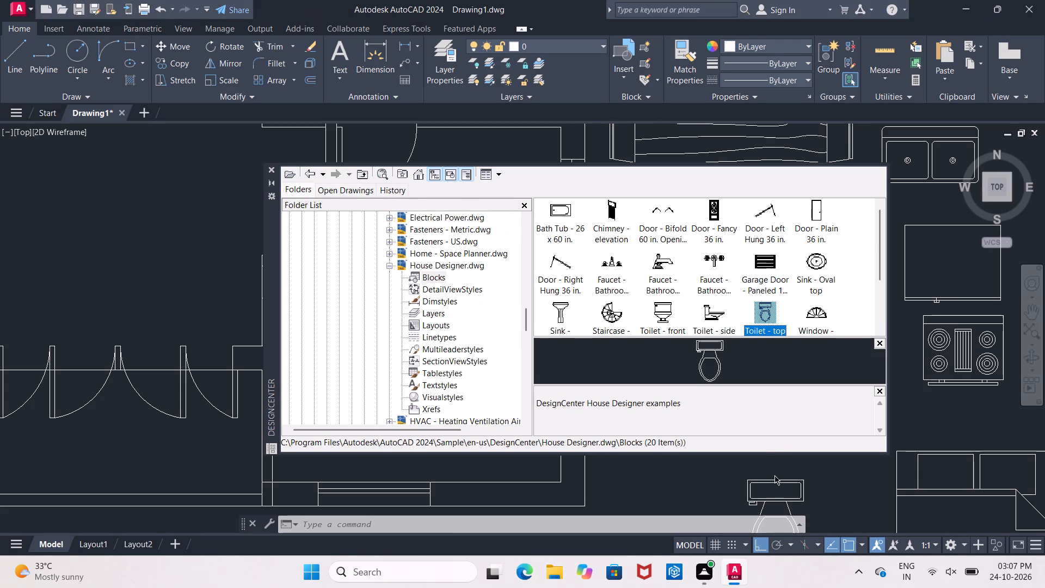
Insert the front-view bathroom faucet block from House Designer.dwg west of the toilet and close DesignCenter.
drag(614, 265, 618, 274)
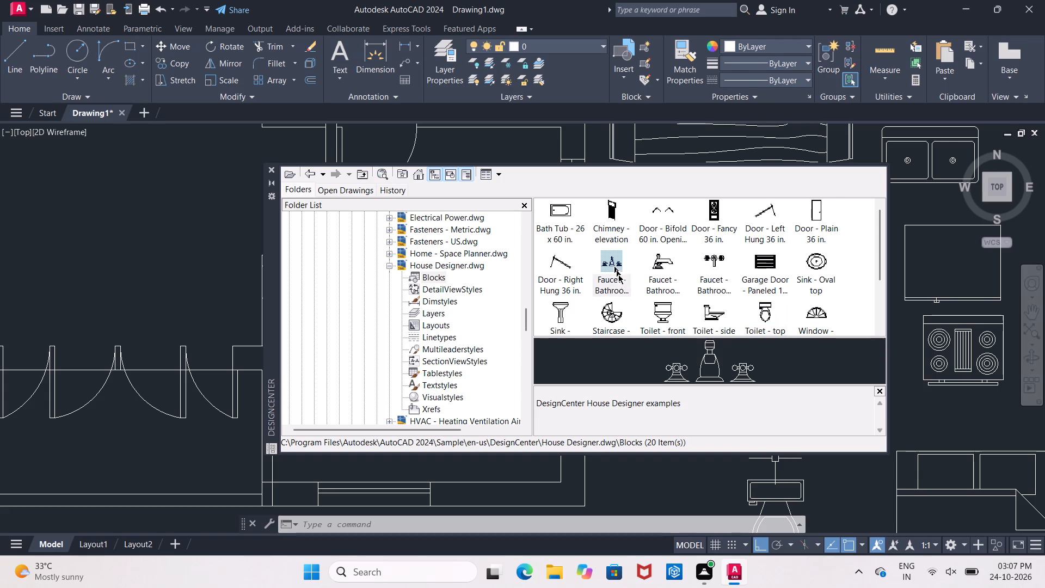
drag(618, 274, 672, 480)
click(672, 480)
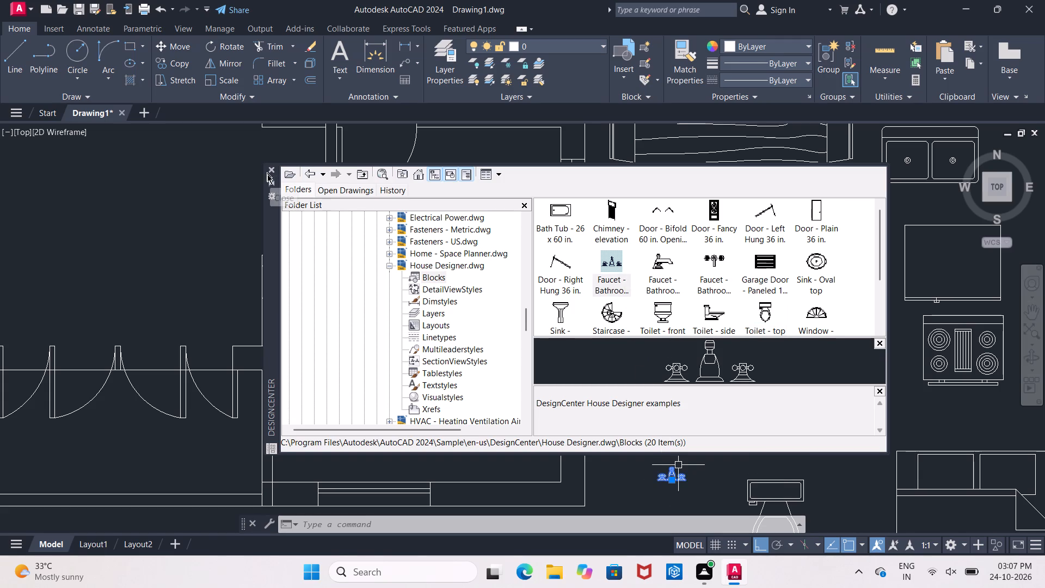
click(274, 170)
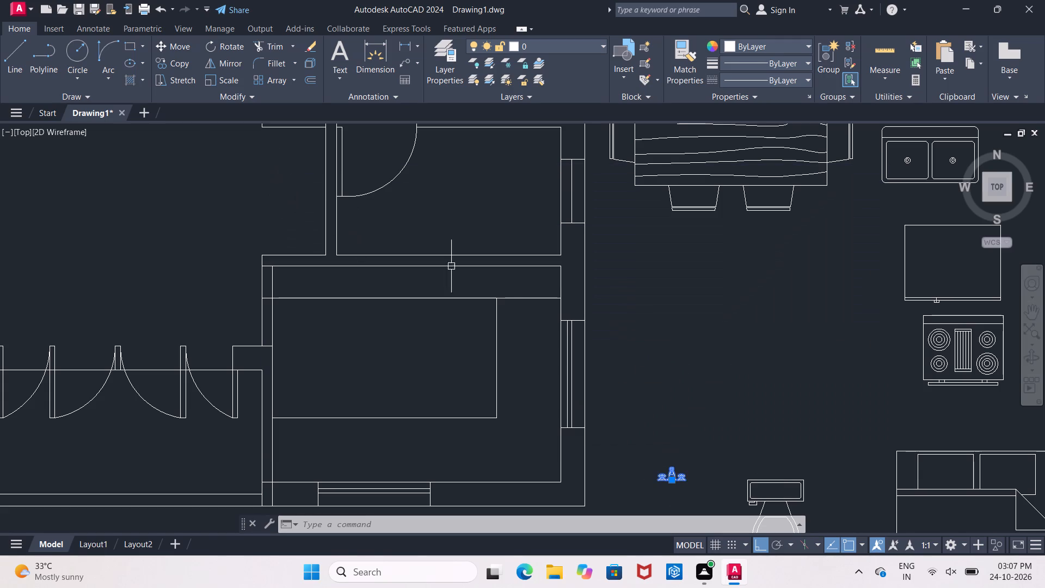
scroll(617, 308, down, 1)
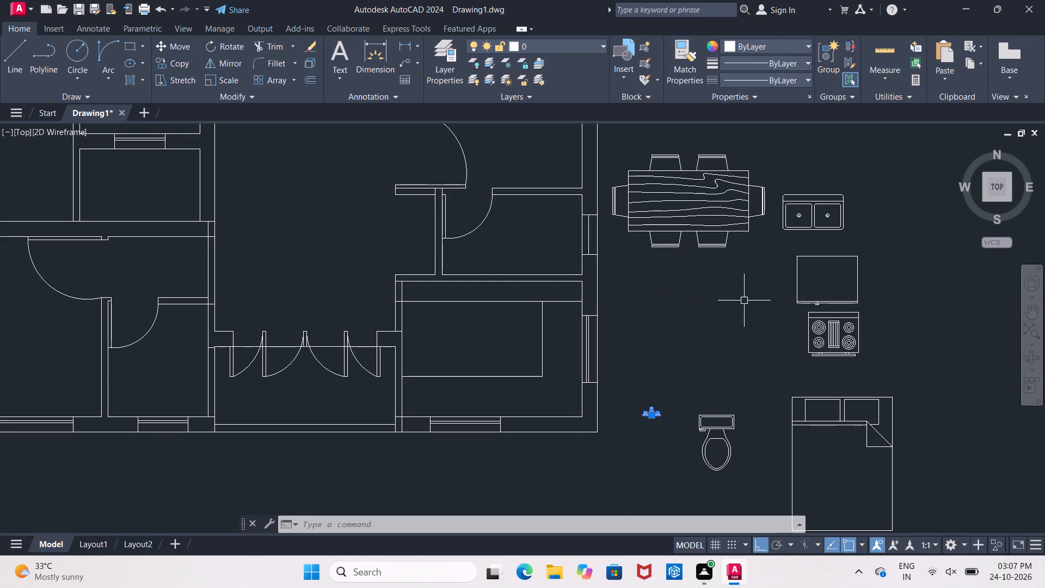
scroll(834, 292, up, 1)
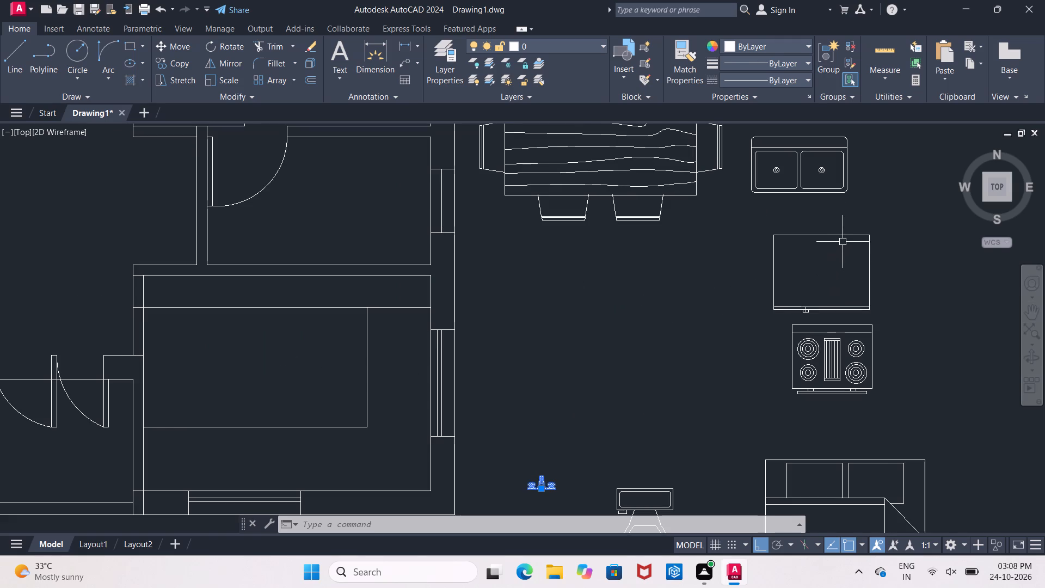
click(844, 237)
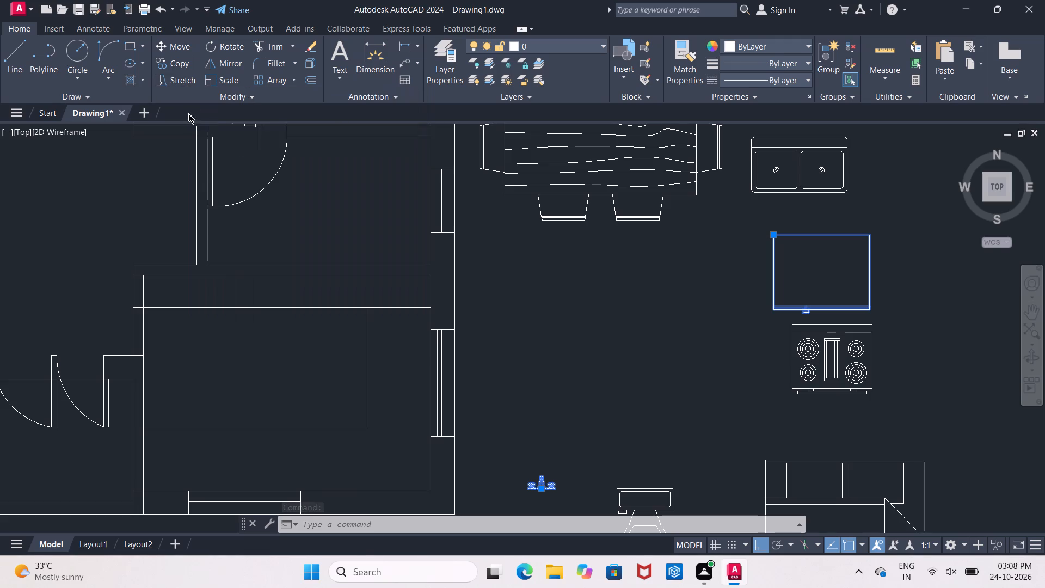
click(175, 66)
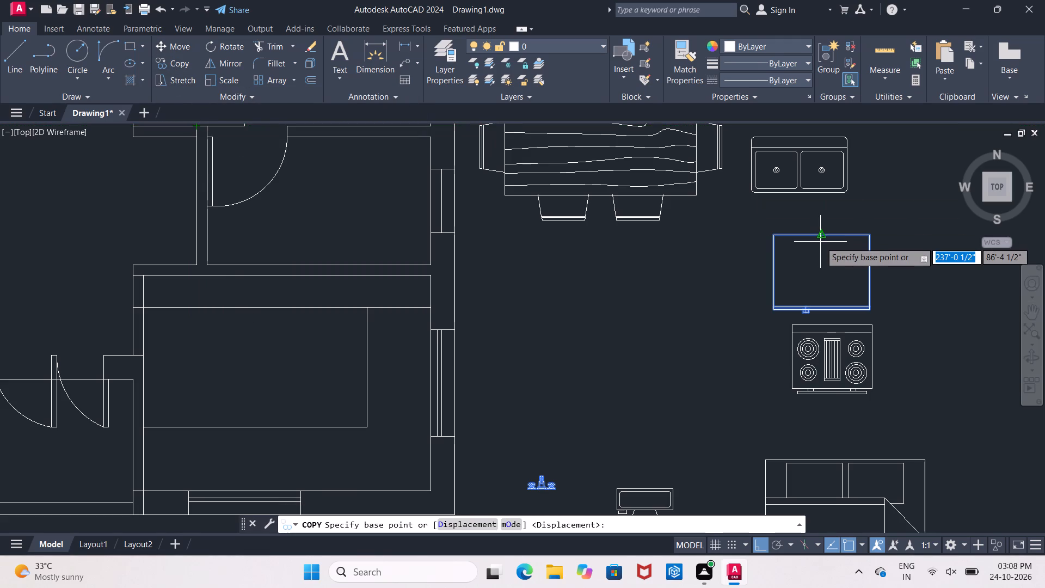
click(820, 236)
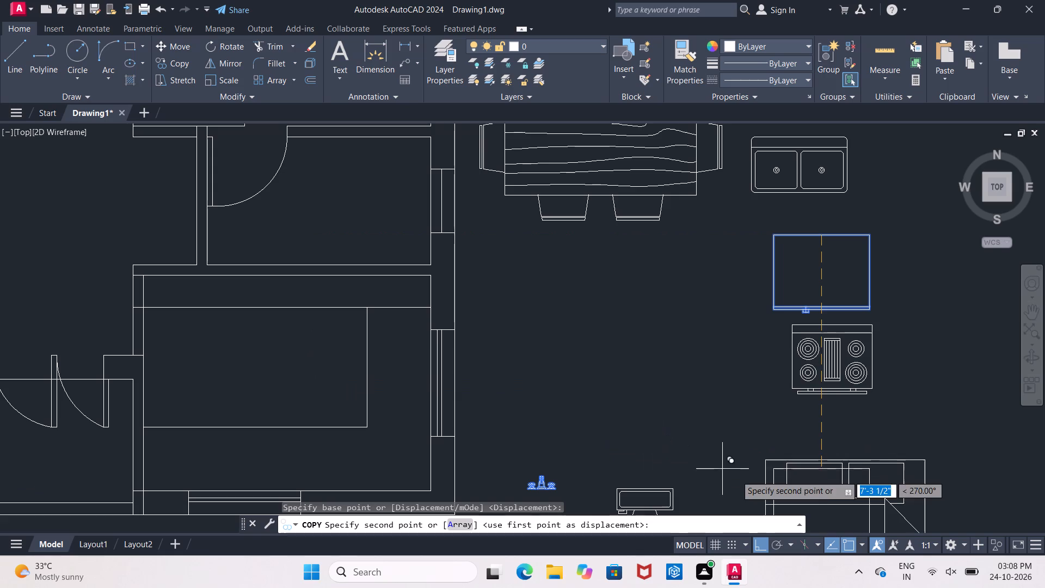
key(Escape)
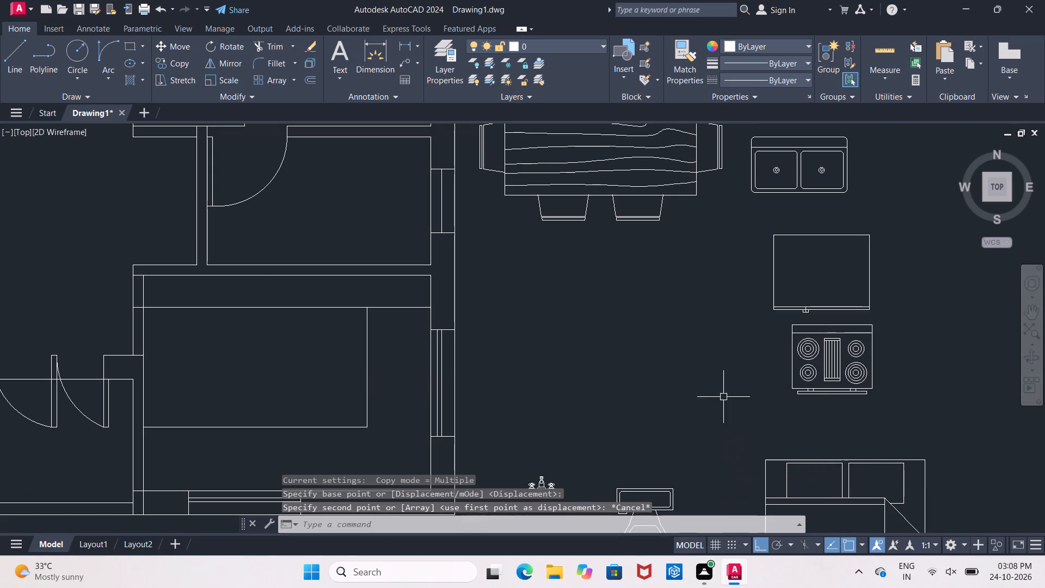
Move the refrigerator block, by its top edge's midpoint with Ortho off, from north of the range to the kitchen's north wall.
click(774, 245)
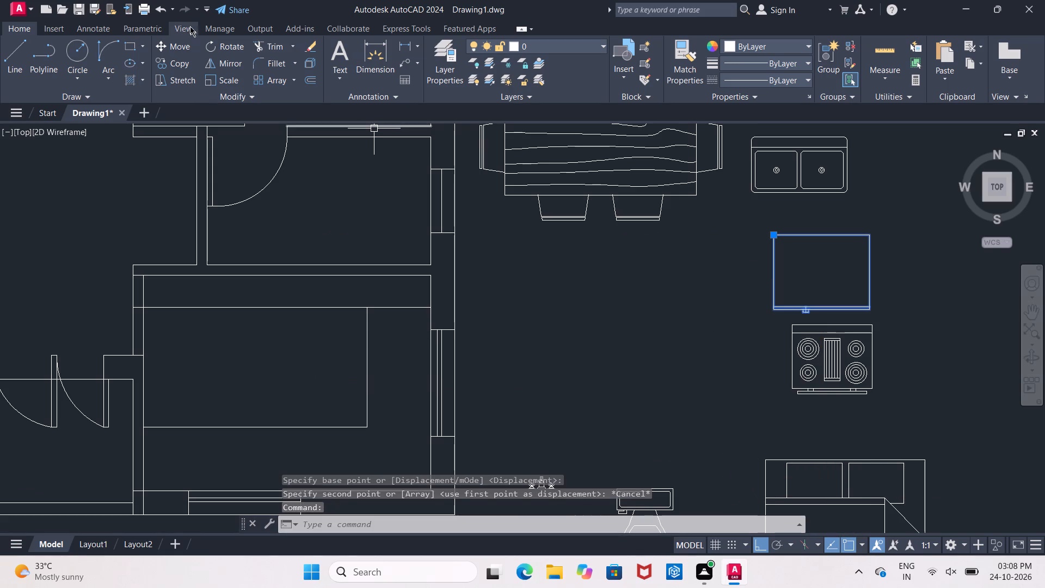
click(184, 53)
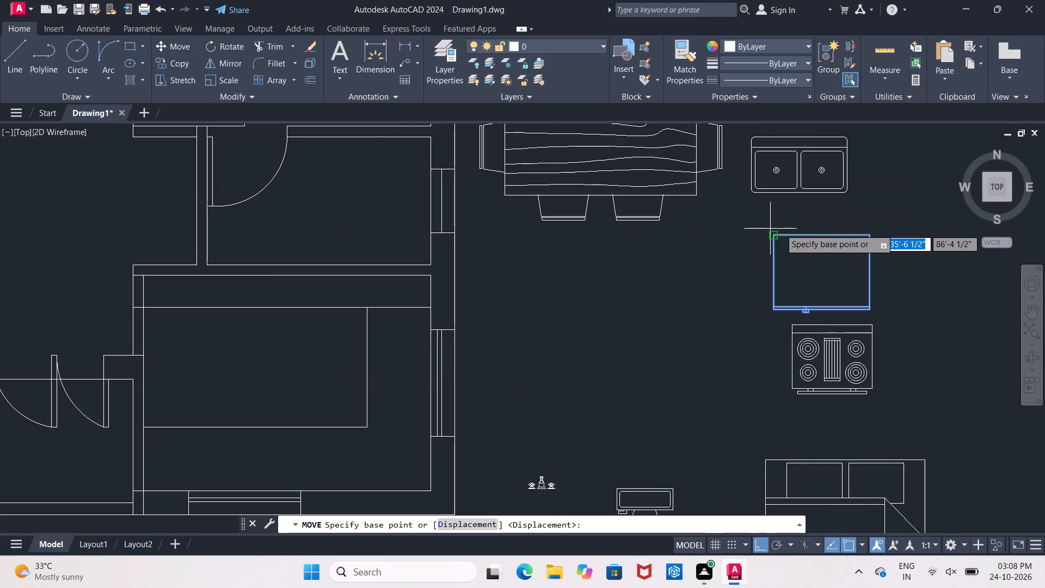
click(826, 232)
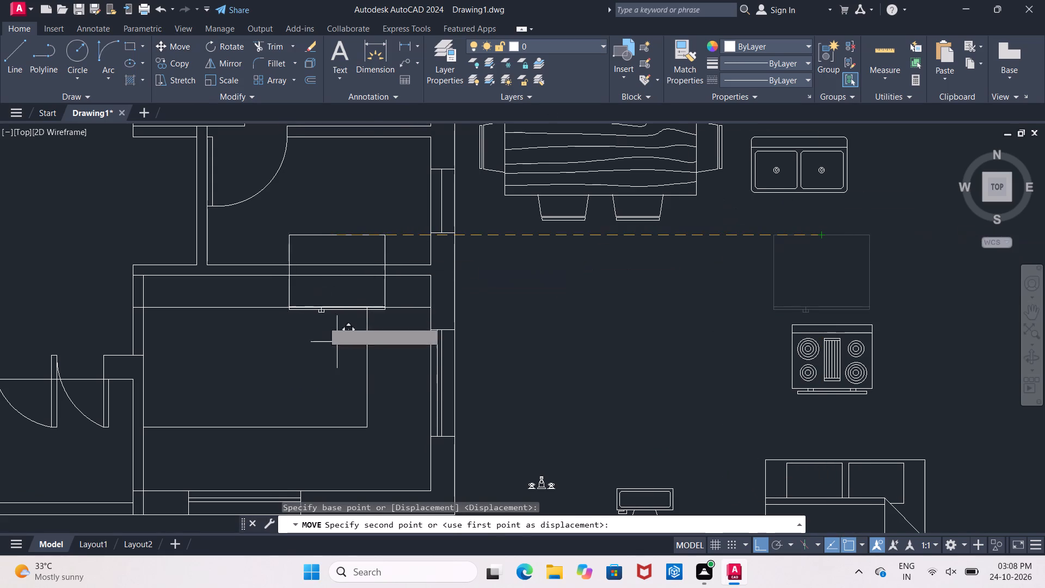
click(755, 540)
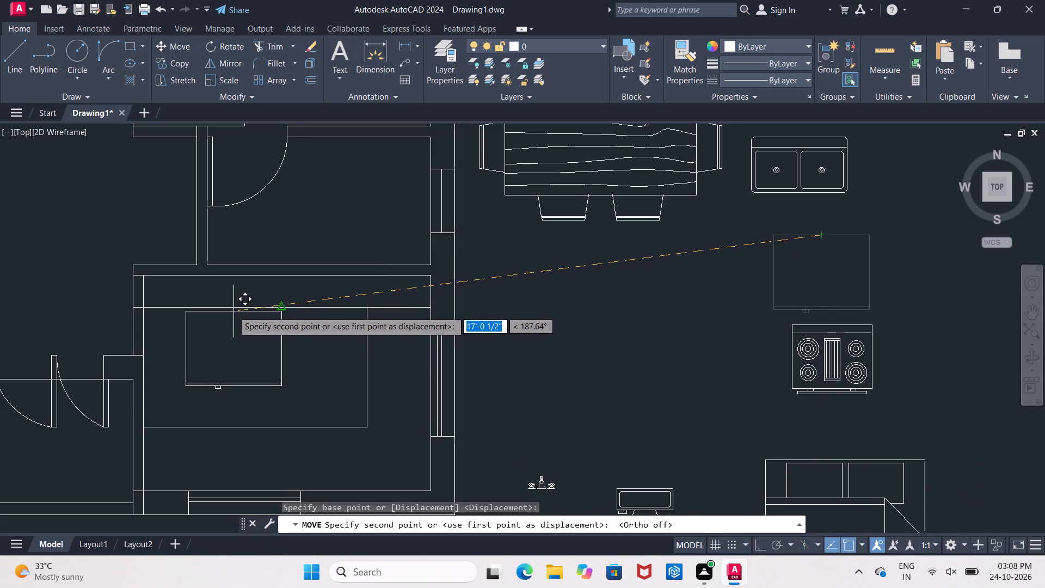
scroll(227, 273, up, 1)
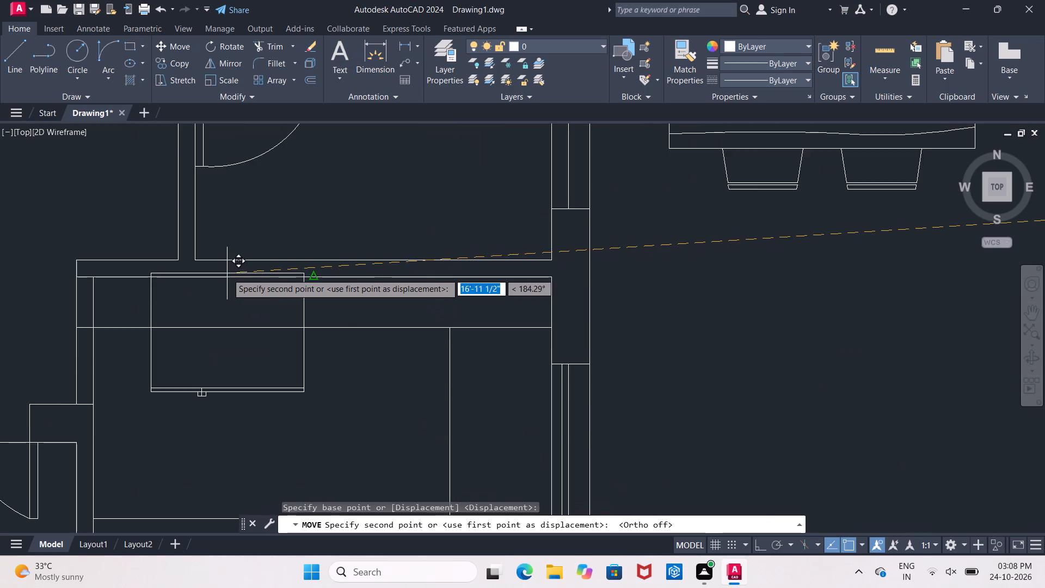
scroll(227, 273, up, 2)
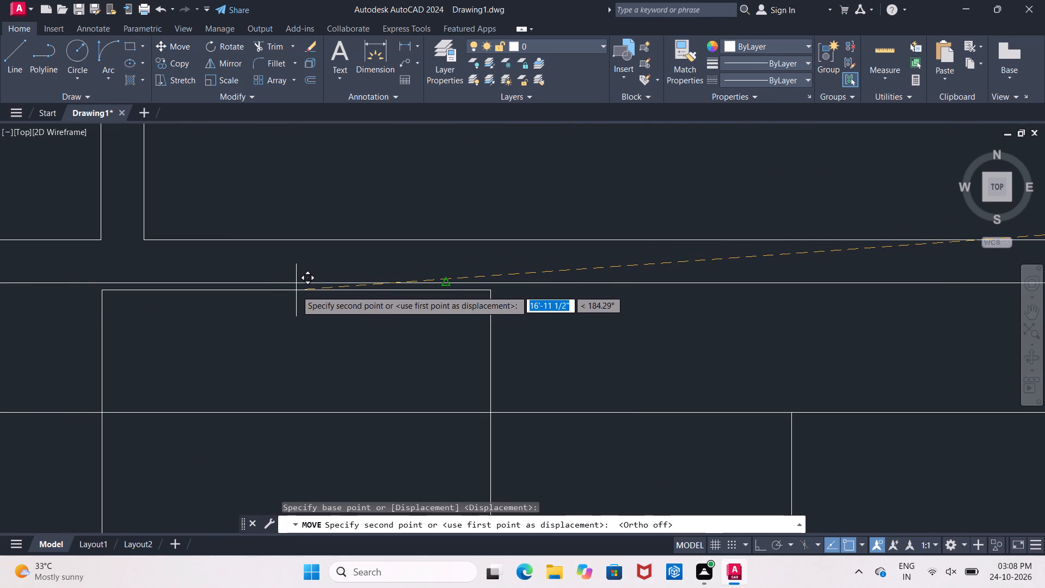
click(296, 290)
key(Escape)
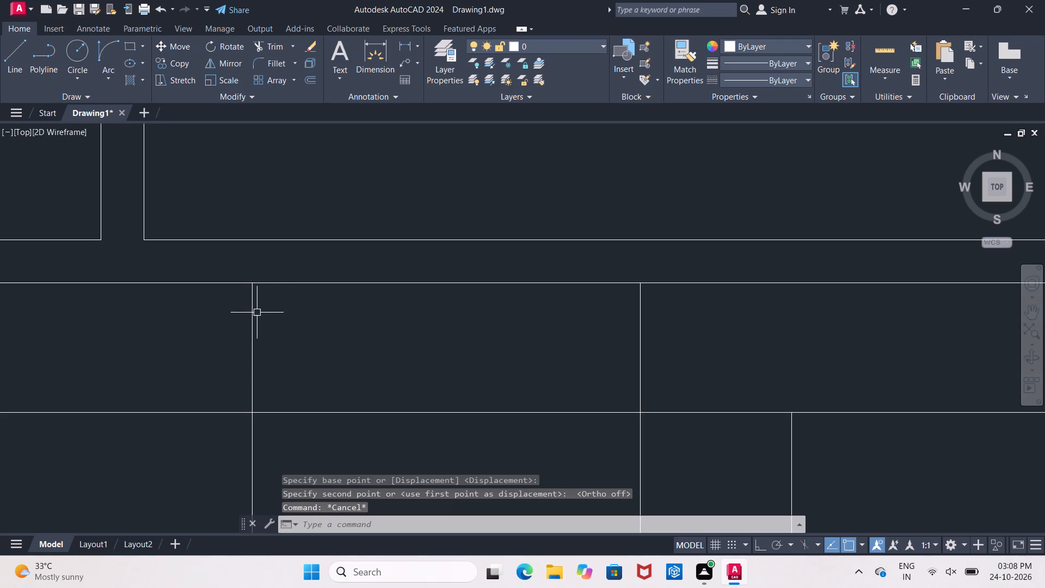
Move the refrigerator about 1'-2" west along the kitchen's north wall.
click(255, 316)
click(165, 48)
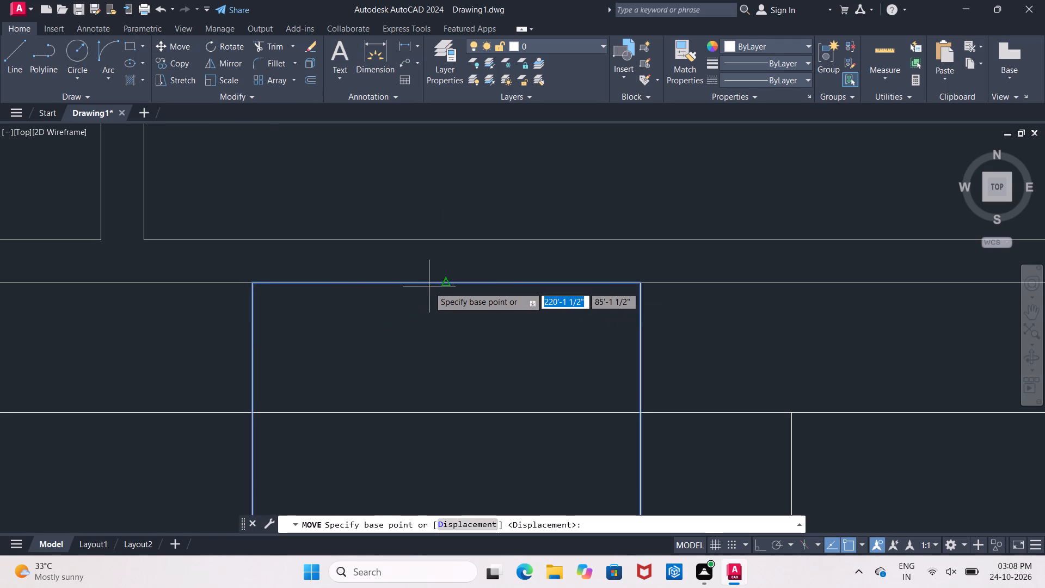
click(442, 284)
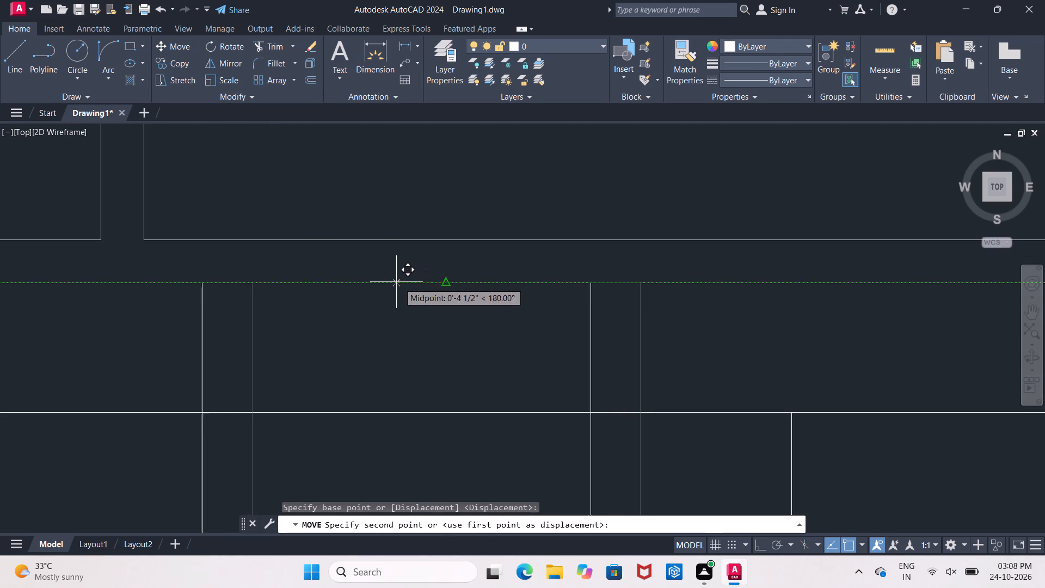
click(296, 277)
scroll(364, 283, down, 3)
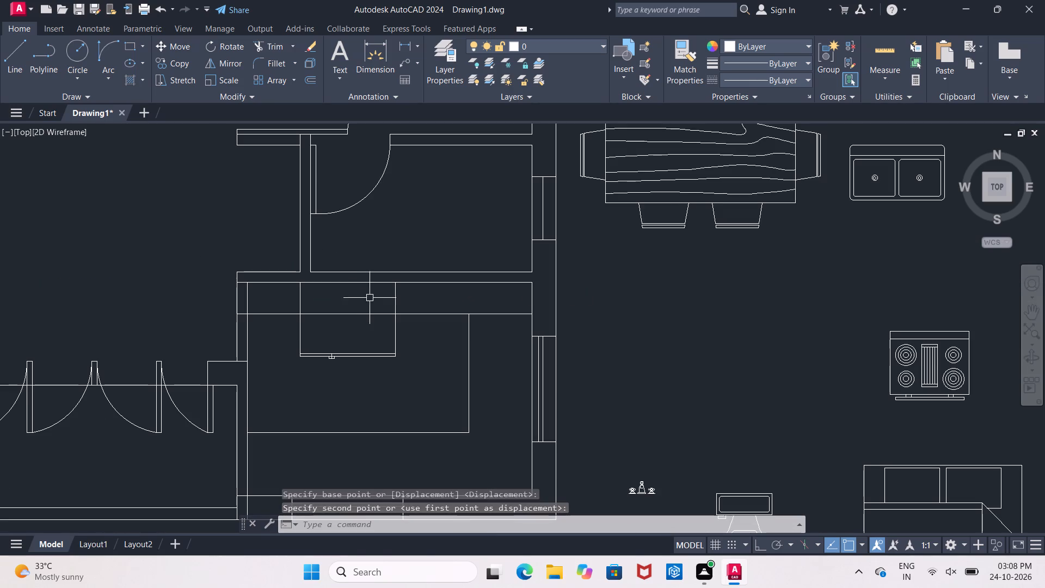
Rescale the refrigerator about its northwest corner, first larger and finally down to roughly two-thirds of its inserted width.
click(358, 352)
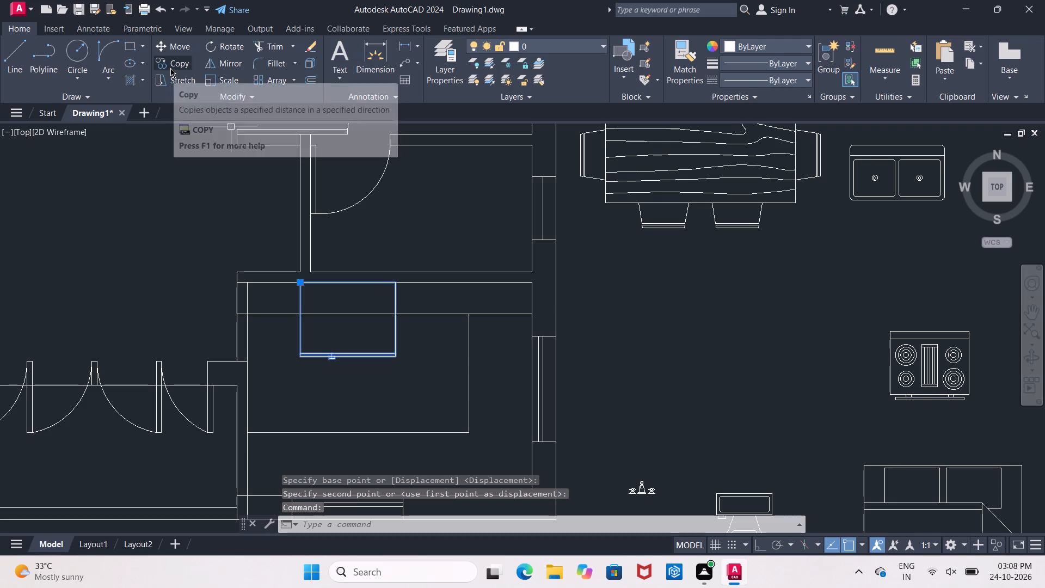
click(225, 82)
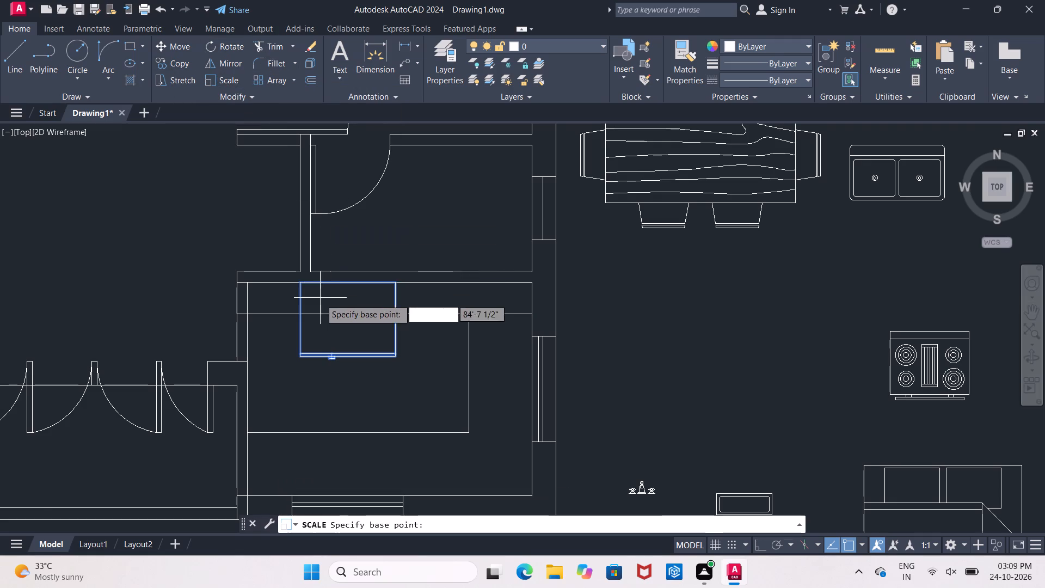
scroll(316, 300, up, 1)
click(290, 270)
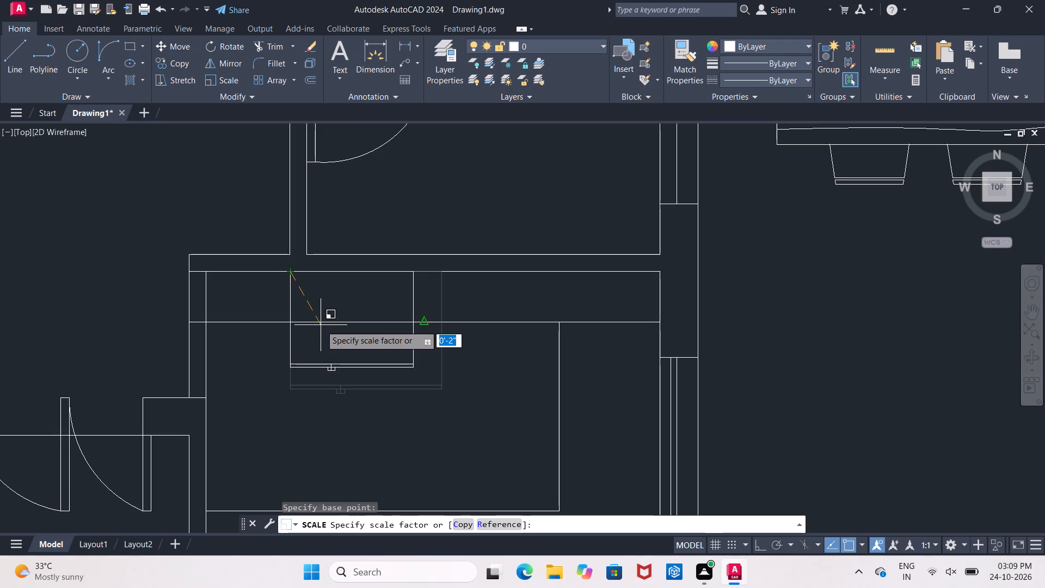
click(321, 325)
click(291, 302)
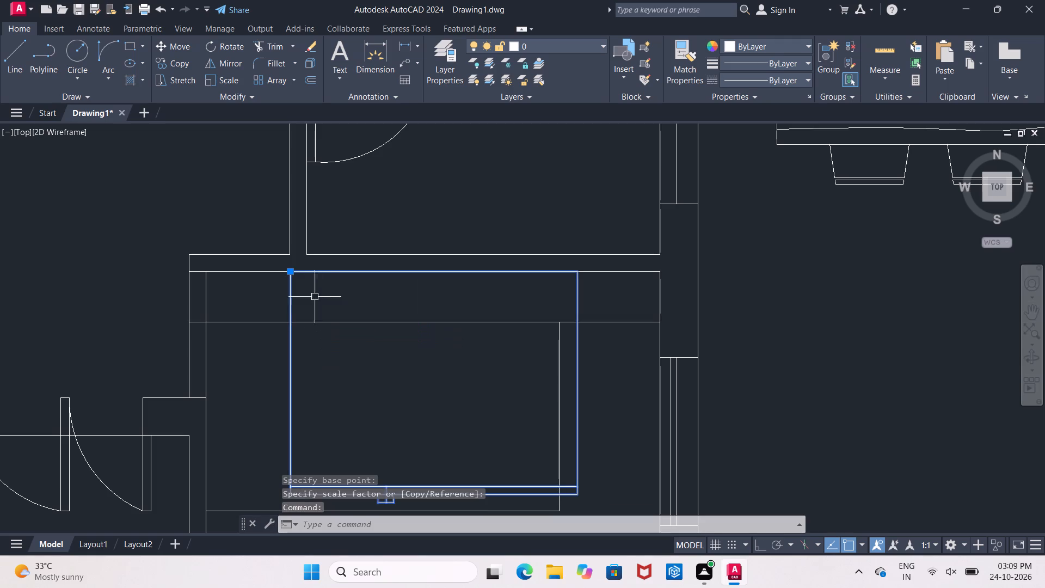
click(219, 84)
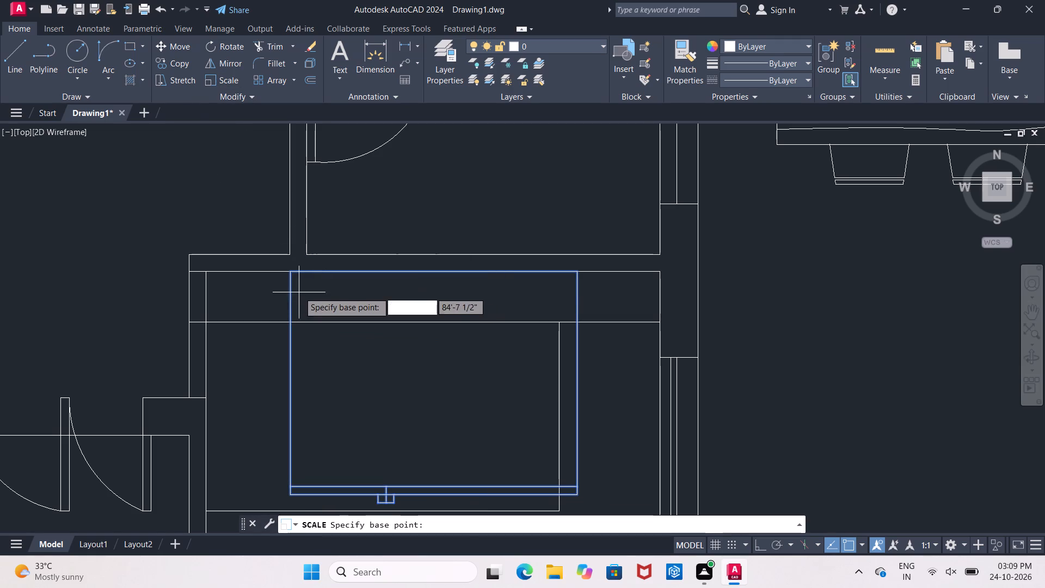
click(292, 275)
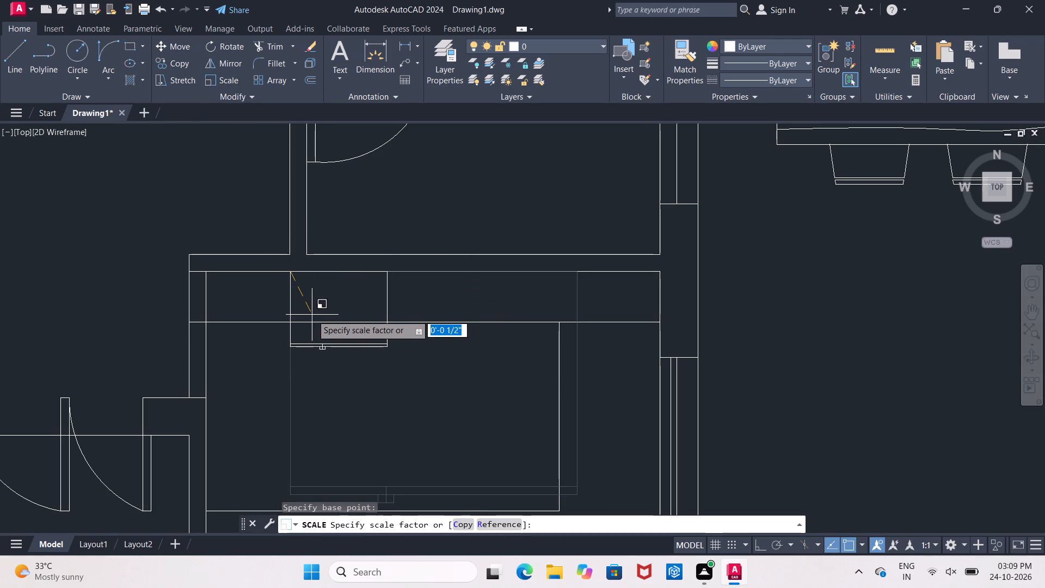
click(312, 315)
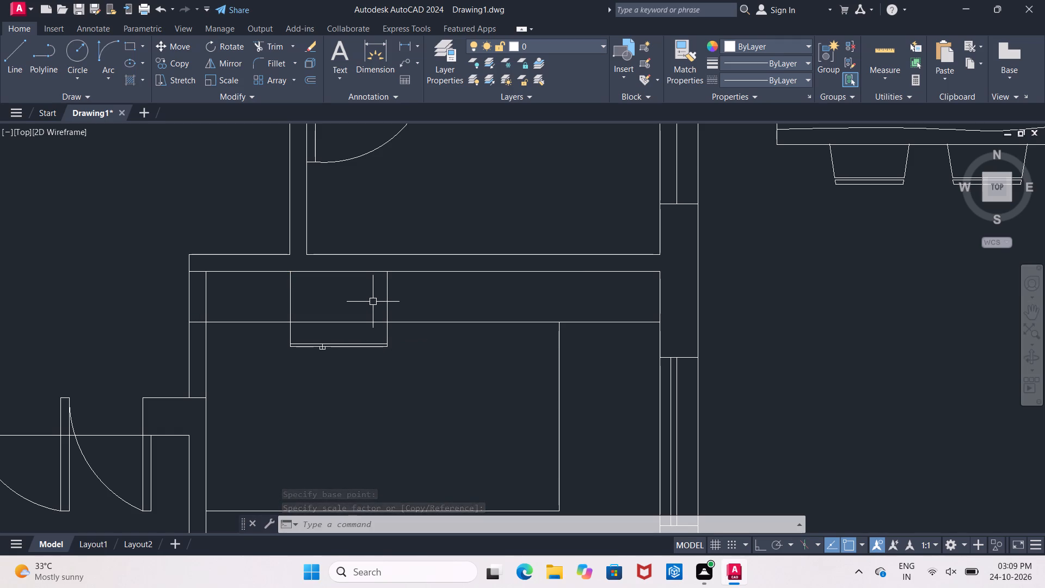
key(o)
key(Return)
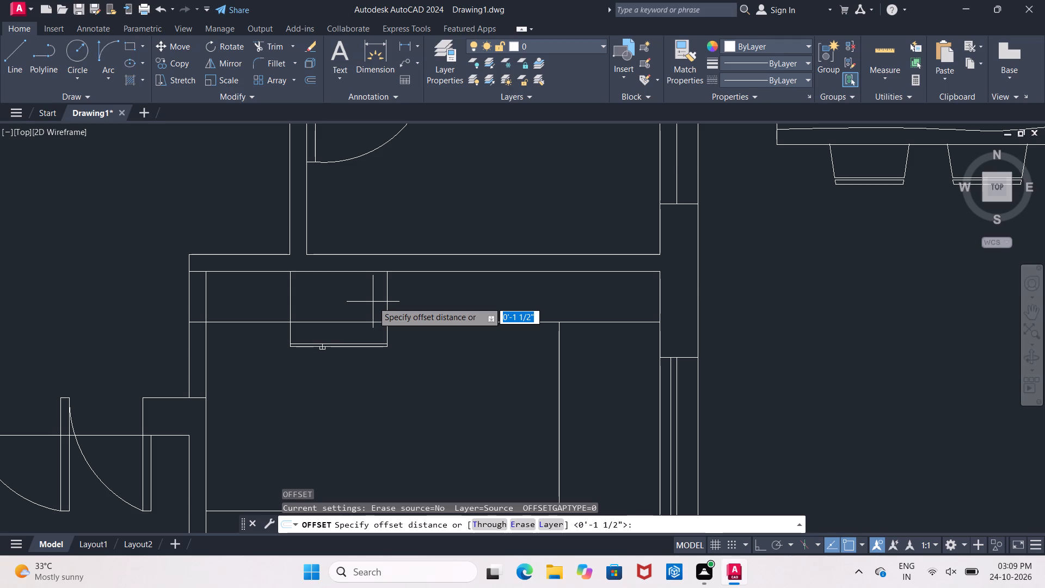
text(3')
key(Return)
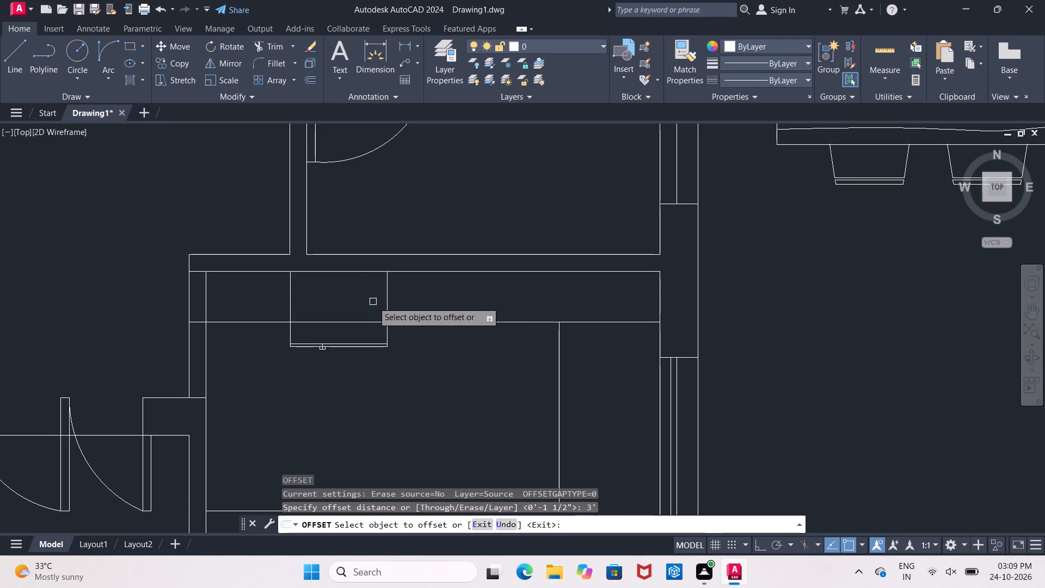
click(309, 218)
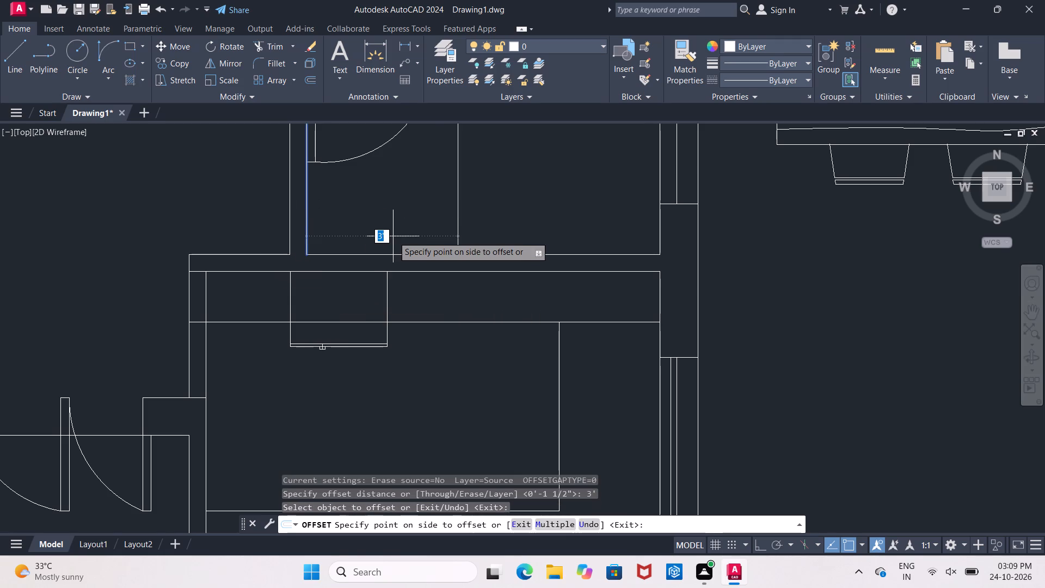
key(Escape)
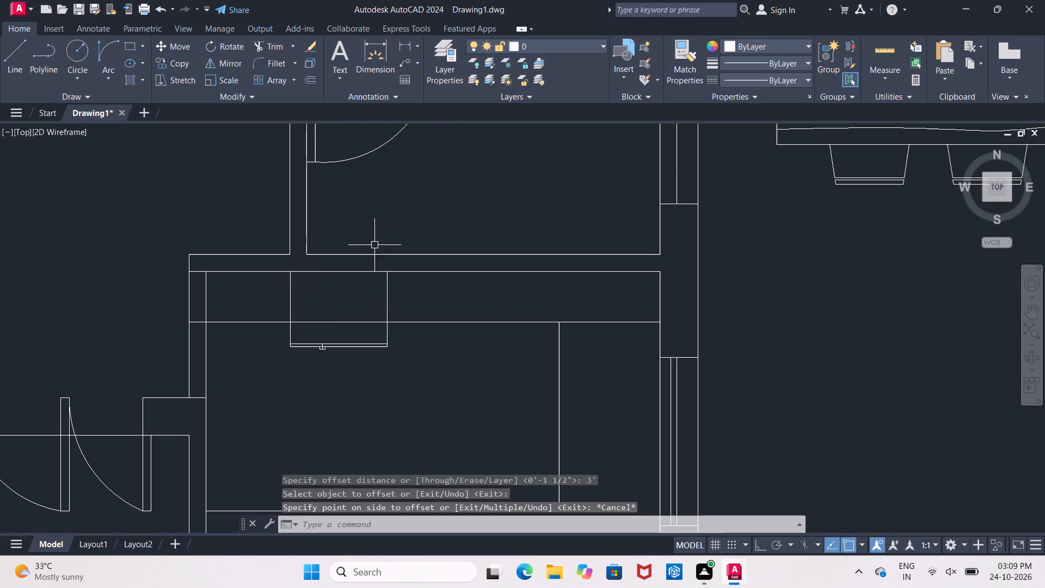
Offset the west line of the partition wall north of the kitchen 2'5" to the east.
key(o)
key(Return)
text(2'5)
key(BackSpace)
key(BackSpace)
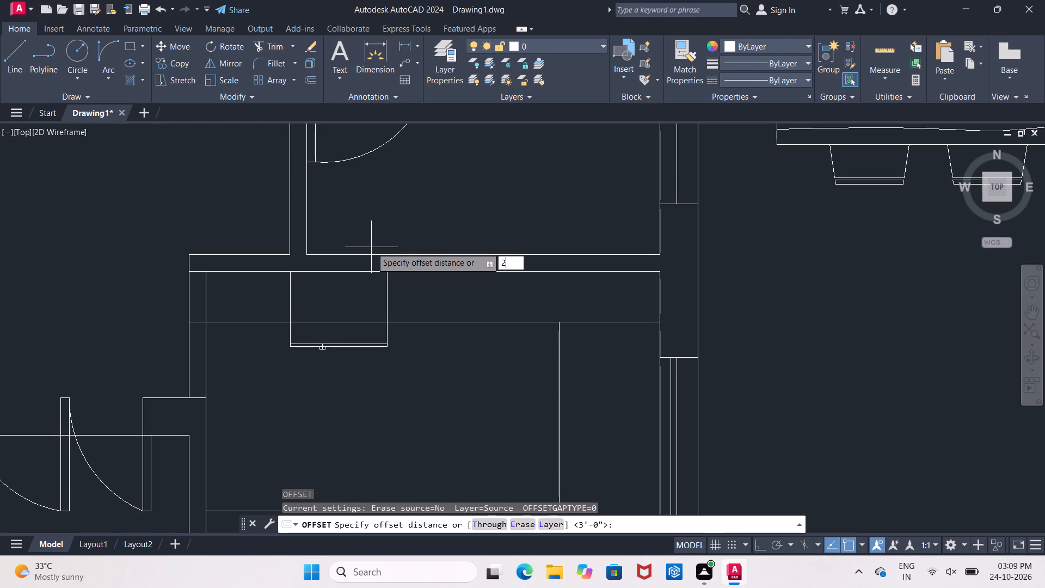
key(semicolon)
key(BackSpace)
text('5")
key(Return)
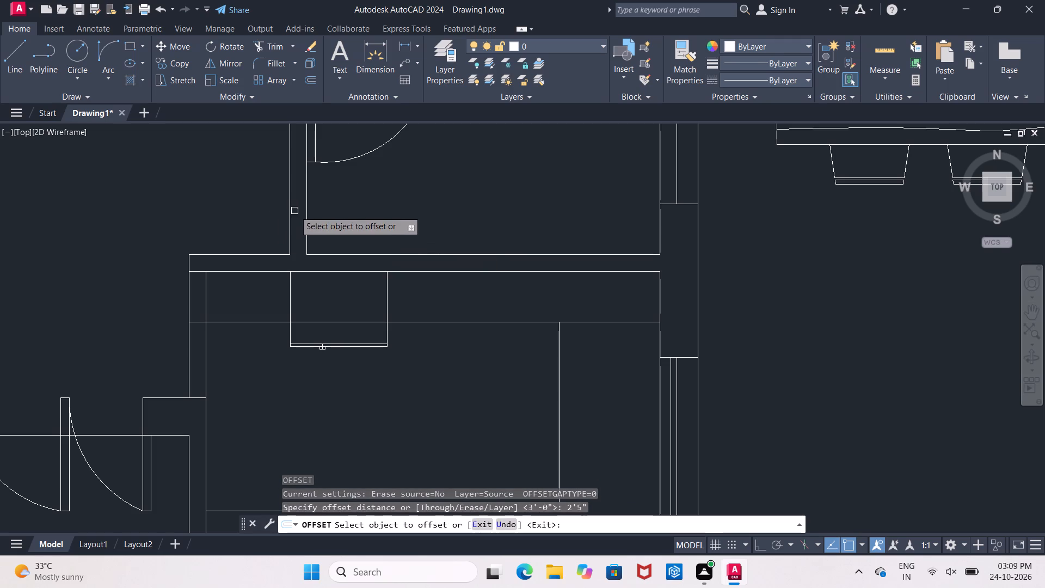
click(291, 212)
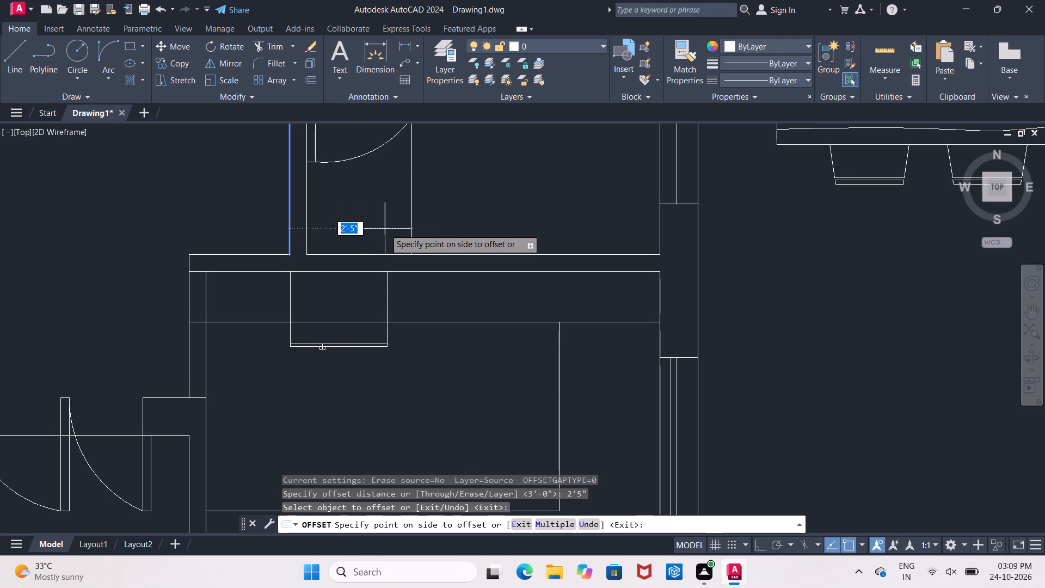
click(385, 229)
scroll(402, 246, up, 2)
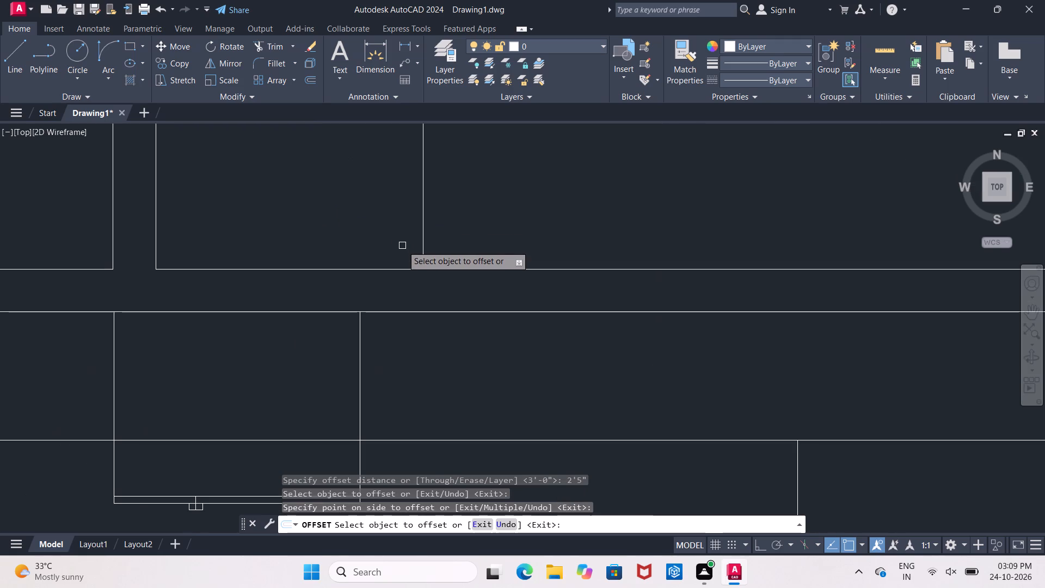
key(Escape)
Extend the new offset line south across the wall thickness to the kitchen wall's inner face.
key(e)
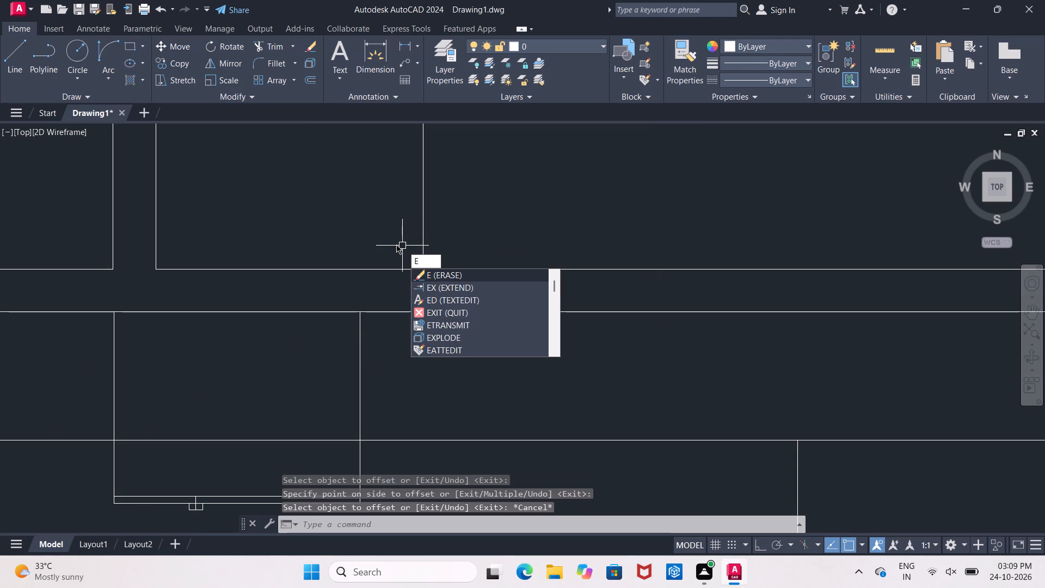
key(x)
key(space)
key(space)
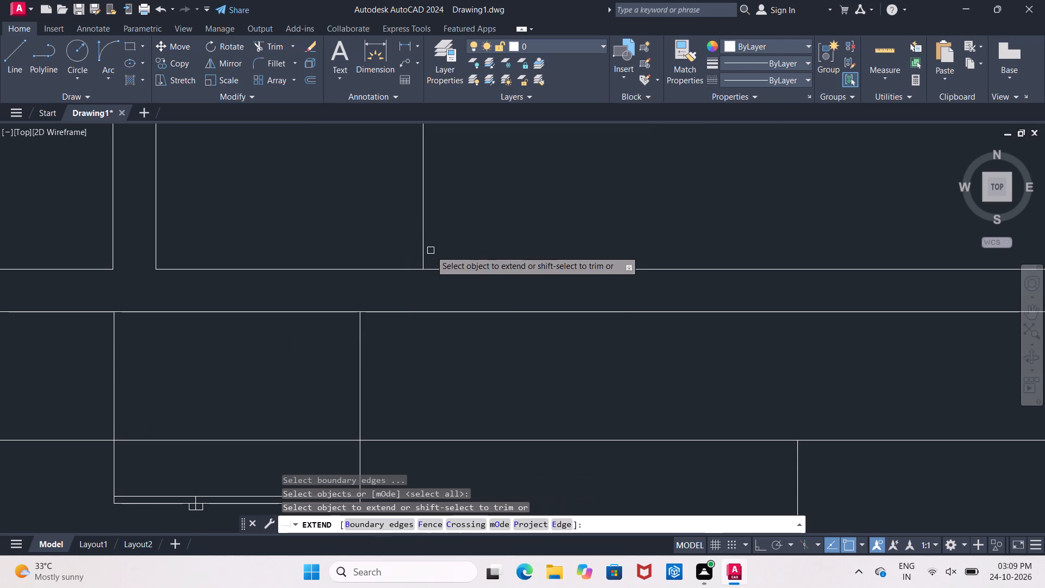
click(420, 254)
key(Escape)
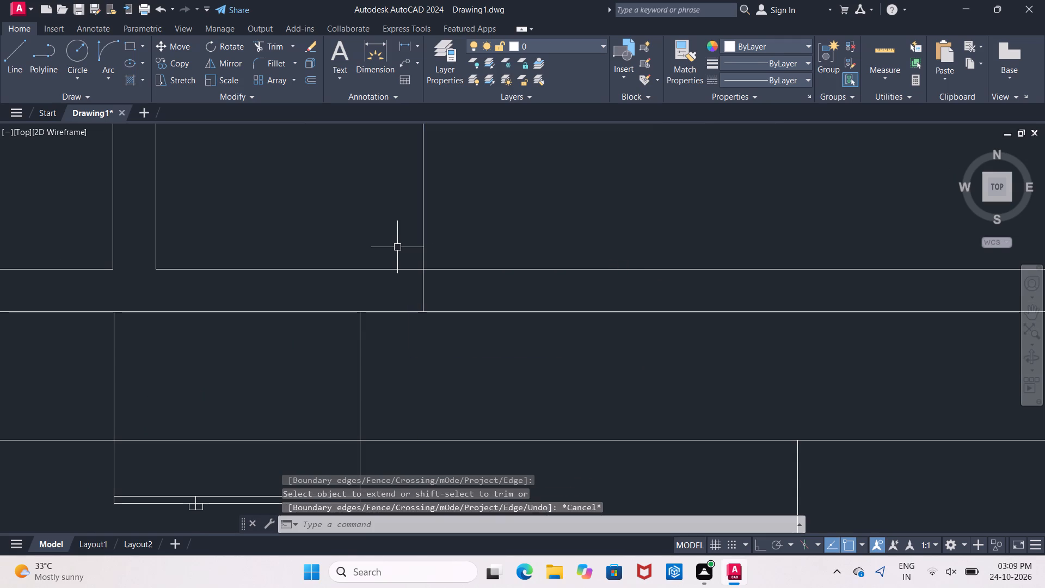
Offset the extended line 4" to the west.
key(o)
key(Return)
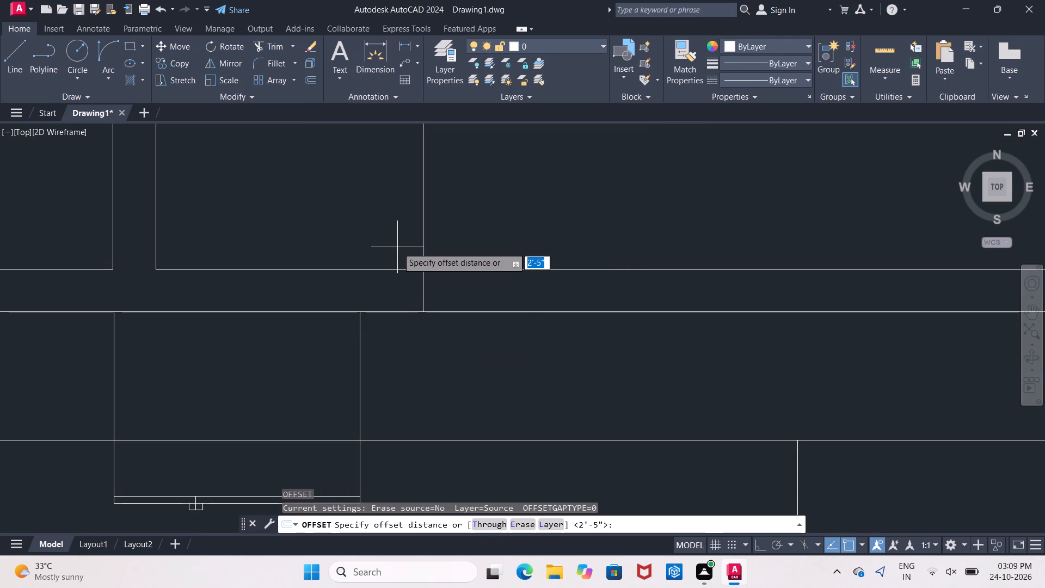
text(4")
key(Return)
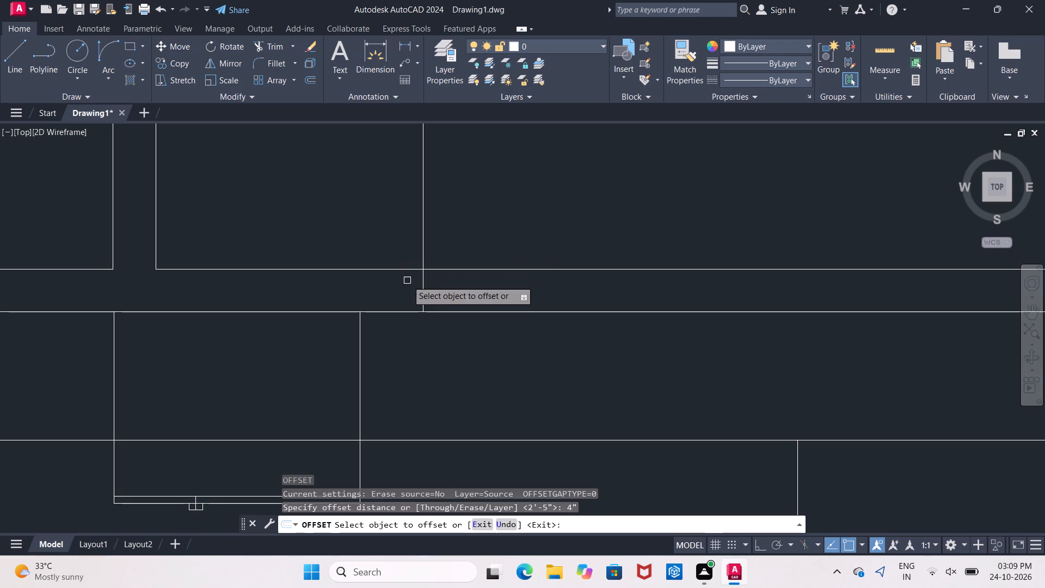
click(425, 299)
click(396, 291)
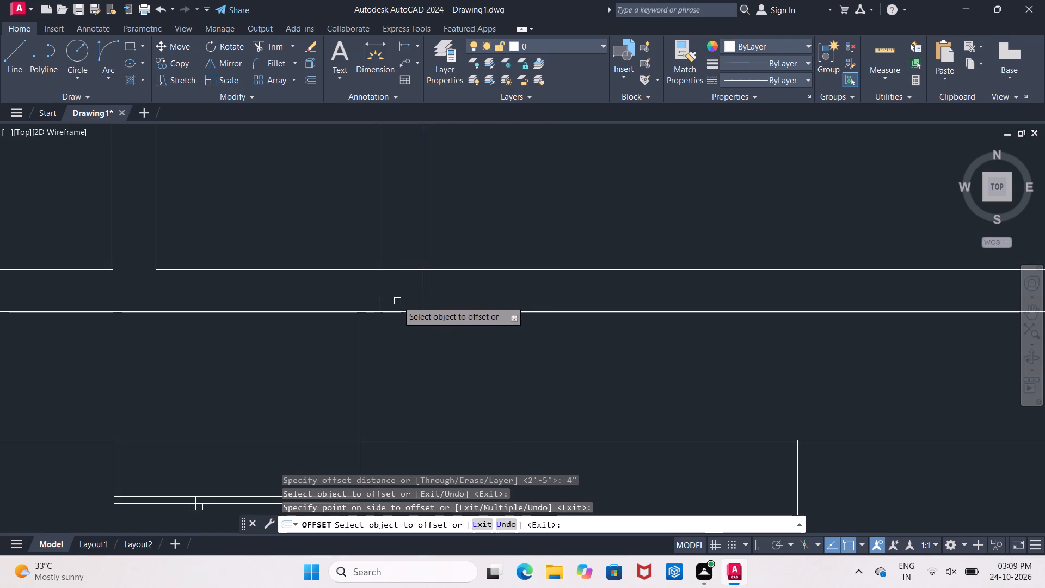
key(Escape)
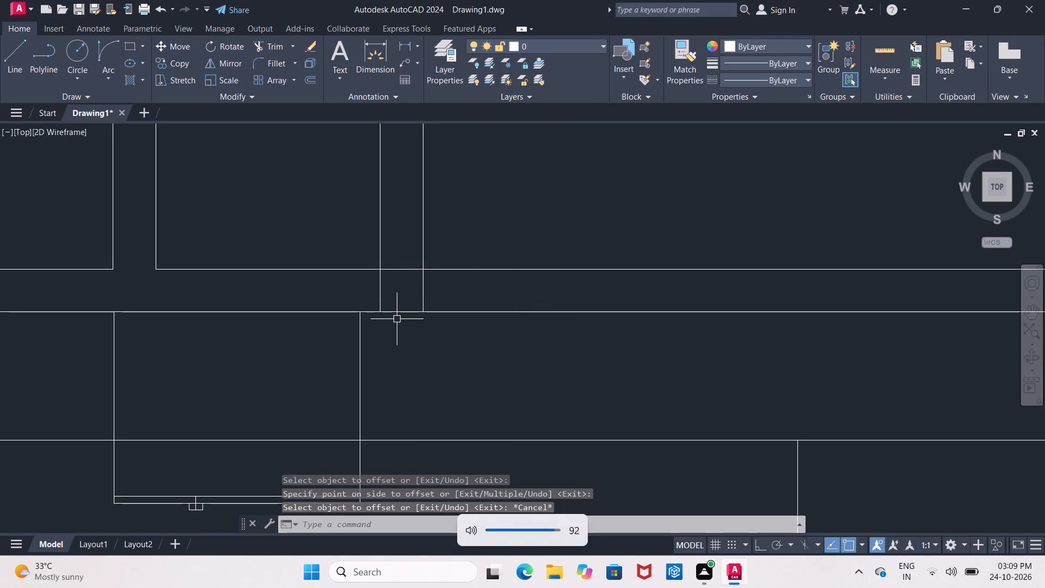
Trim both offset lines north of the kitchen wall, leaving only the short pieces within the wall thickness.
text(tr)
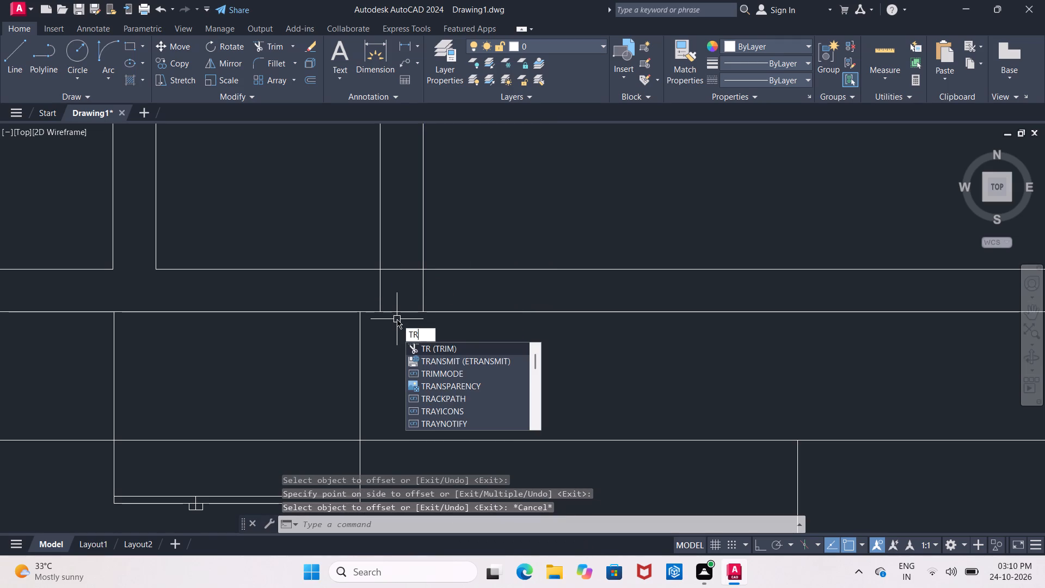
key(space)
key(space)
drag(304, 184, 311, 197)
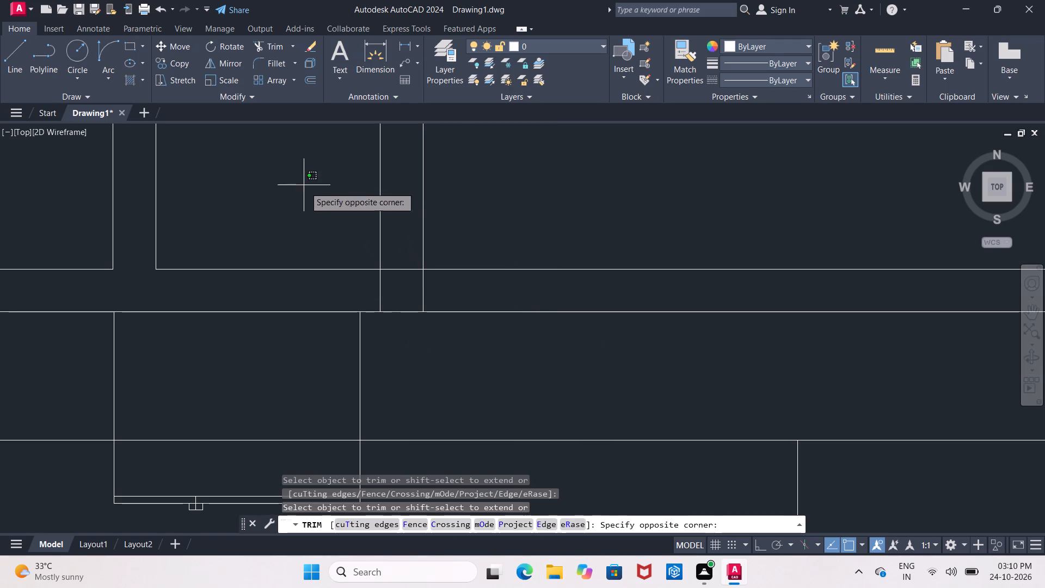
drag(311, 197, 314, 200)
click(454, 229)
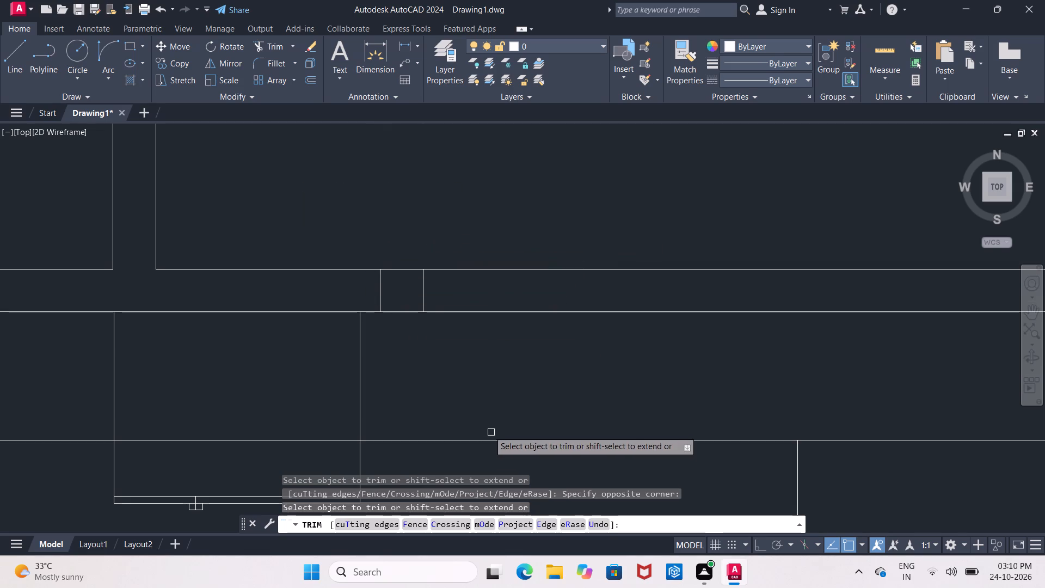
Stretch the south end of the west short line in the kitchen wall down to the parallel line south of the wall.
scroll(446, 408, up, 1)
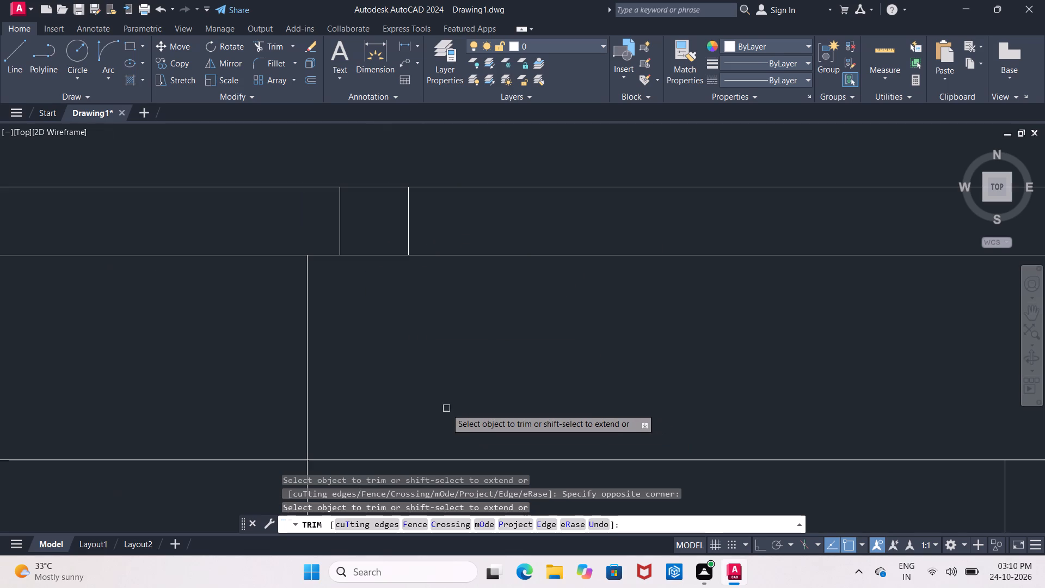
key(Escape)
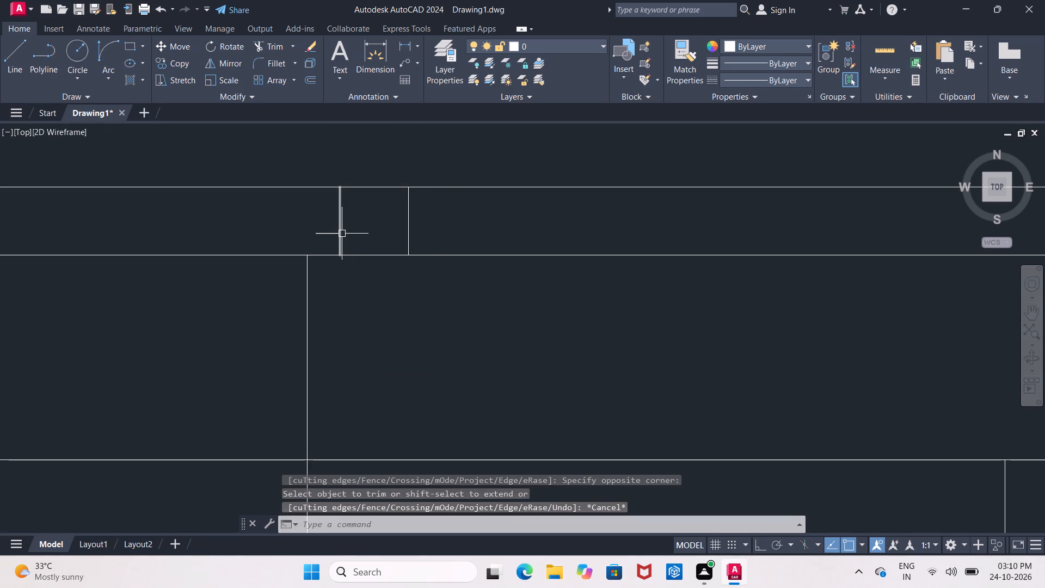
click(339, 237)
drag(342, 254, 342, 264)
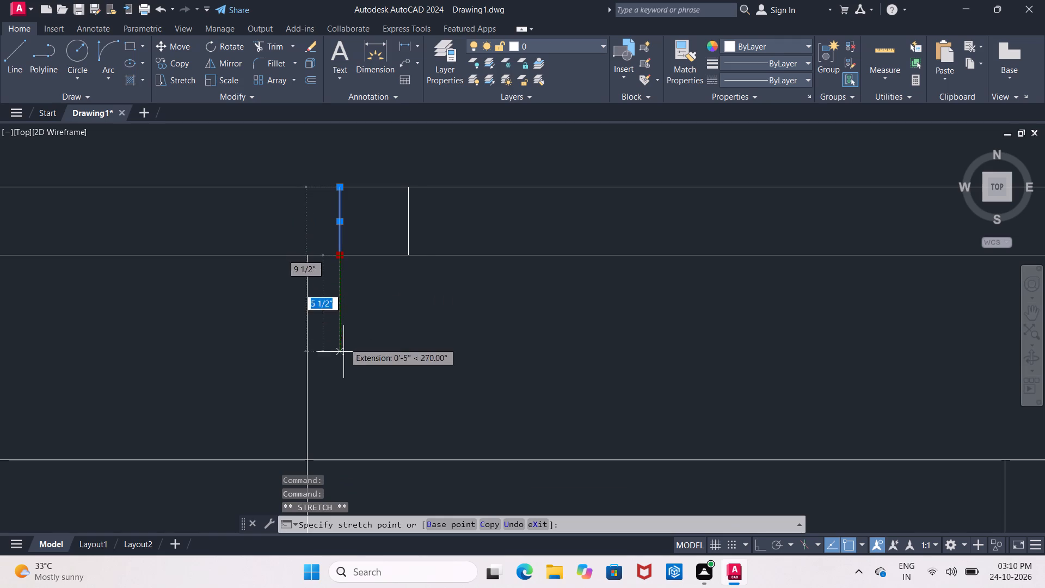
click(341, 458)
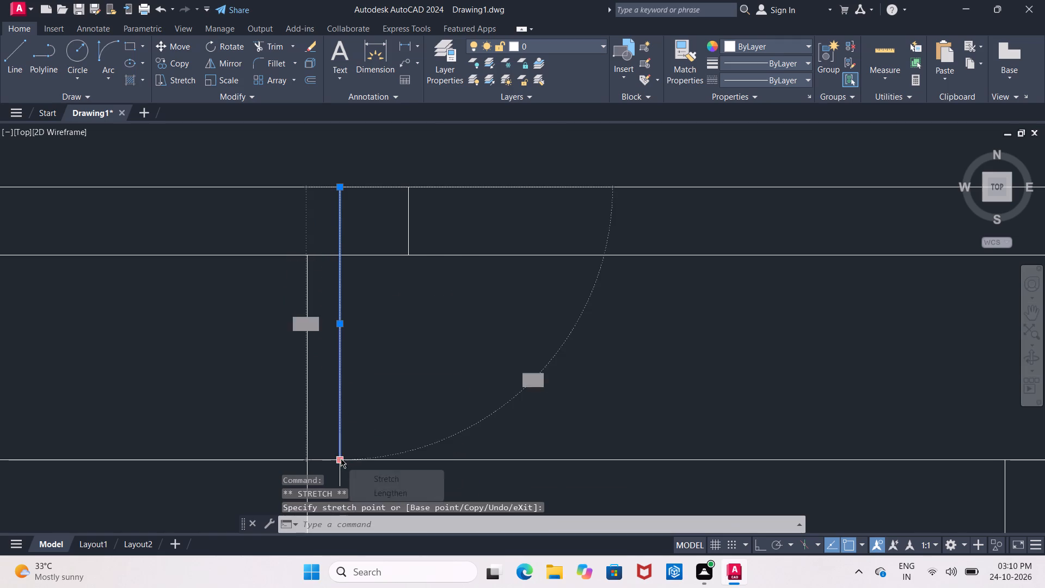
key(Escape)
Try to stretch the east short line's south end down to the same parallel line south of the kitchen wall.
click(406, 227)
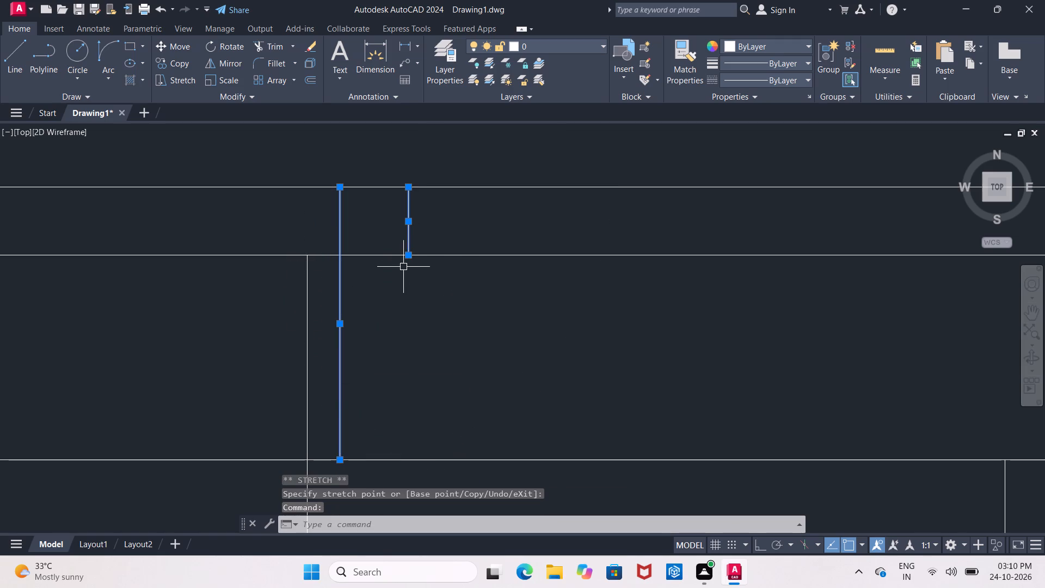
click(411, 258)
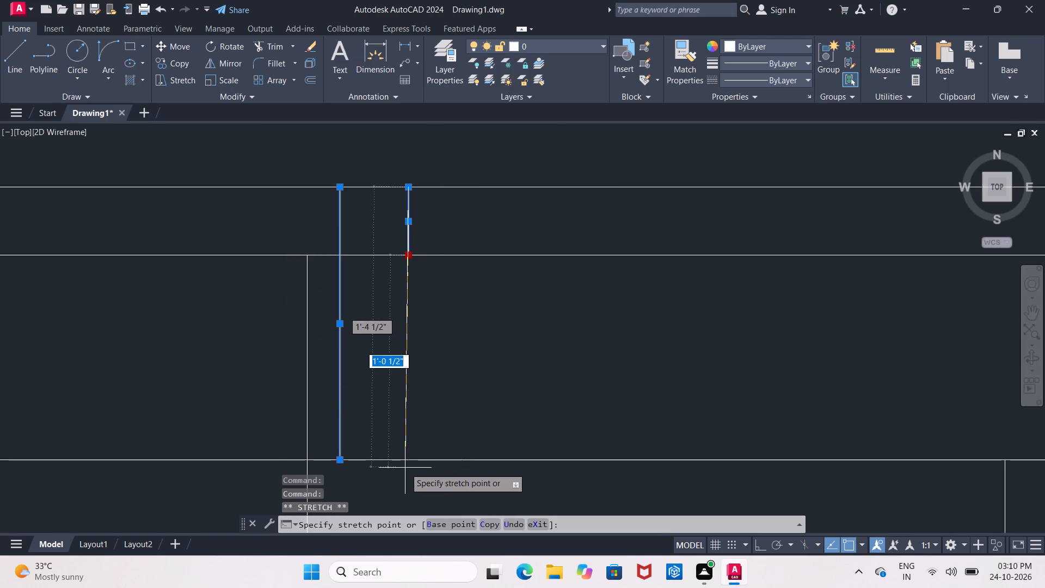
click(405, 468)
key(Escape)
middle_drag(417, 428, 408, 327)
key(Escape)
Erase the slanted east line beside the stretched line.
click(397, 328)
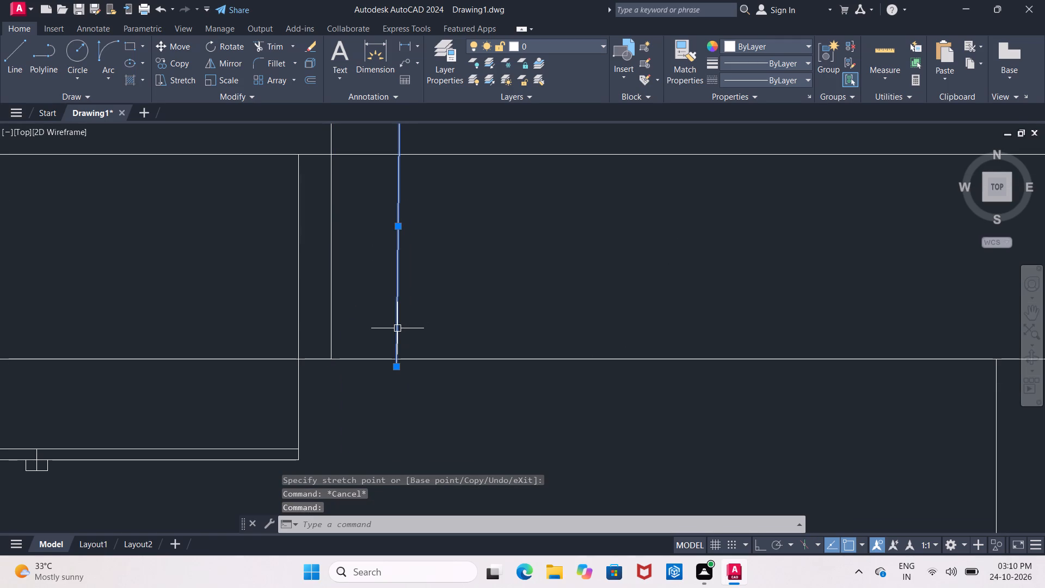
key(Delete)
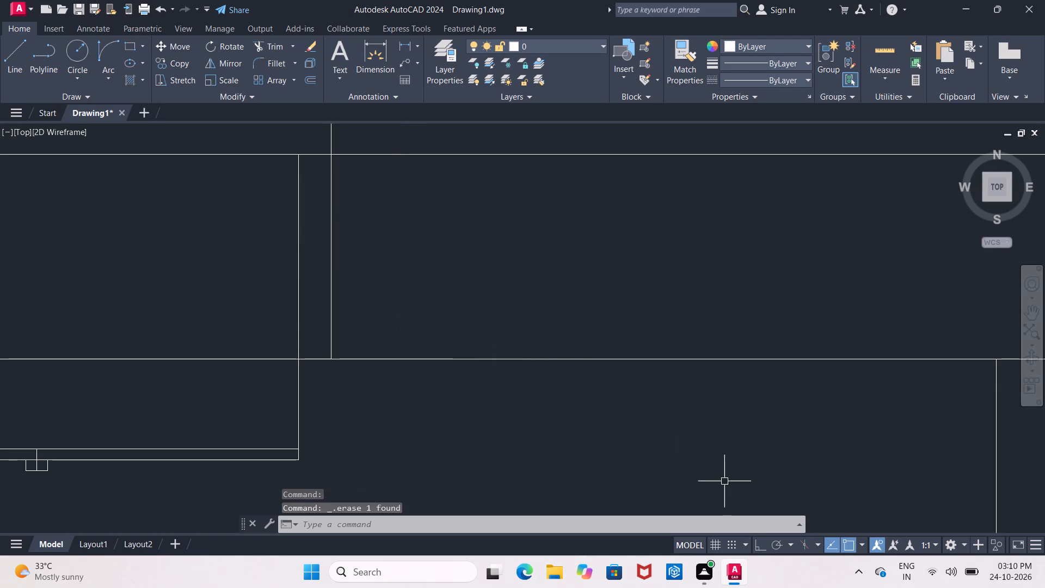
With Ortho on, draw a vertical line along the refrigerator's east edge from the kitchen wall's inner face to the parallel line south of it.
click(761, 548)
scroll(466, 331, down, 2)
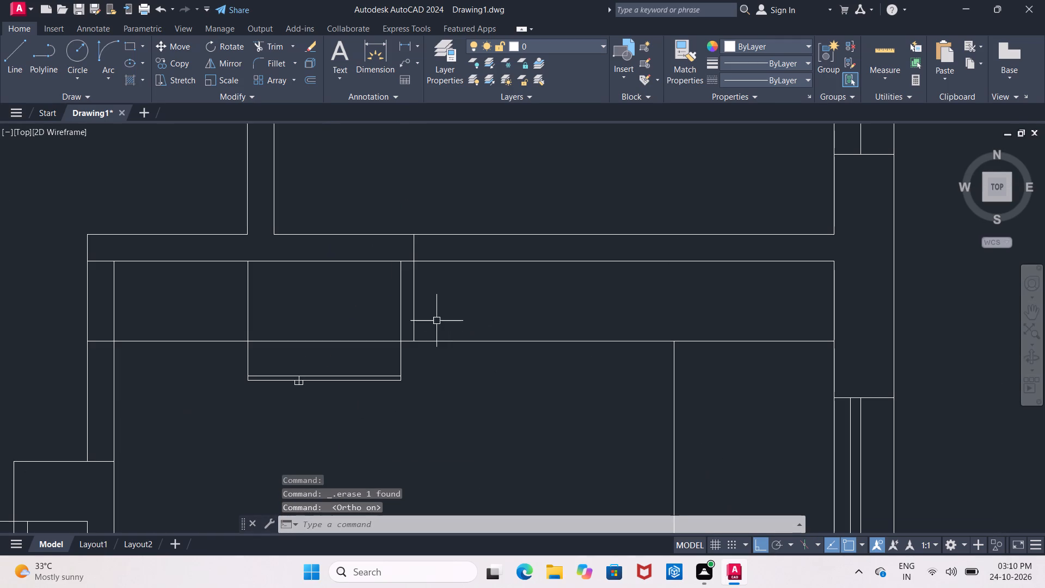
scroll(440, 310, up, 1)
middle_drag(440, 310, 405, 332)
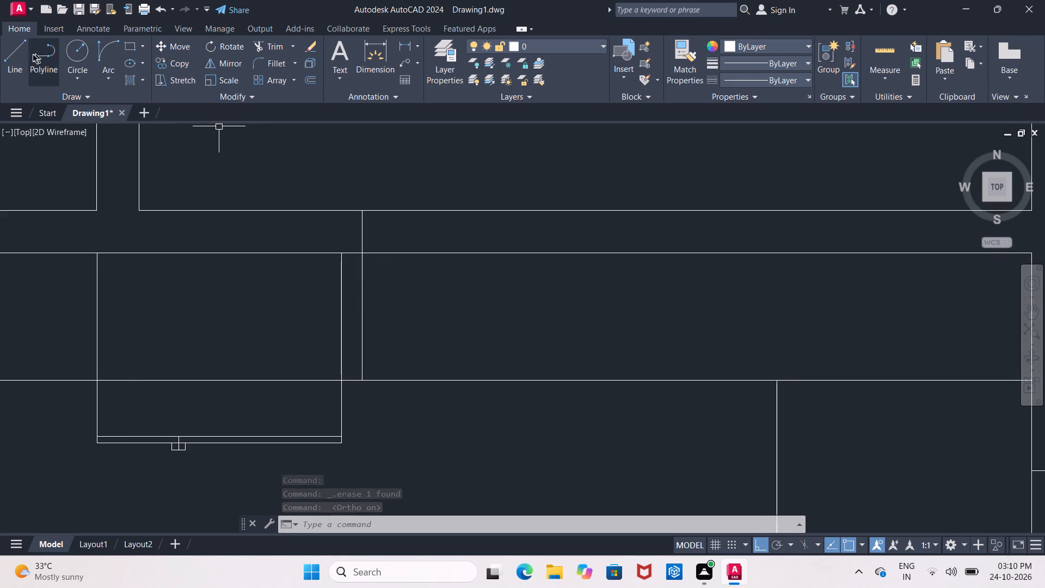
click(9, 57)
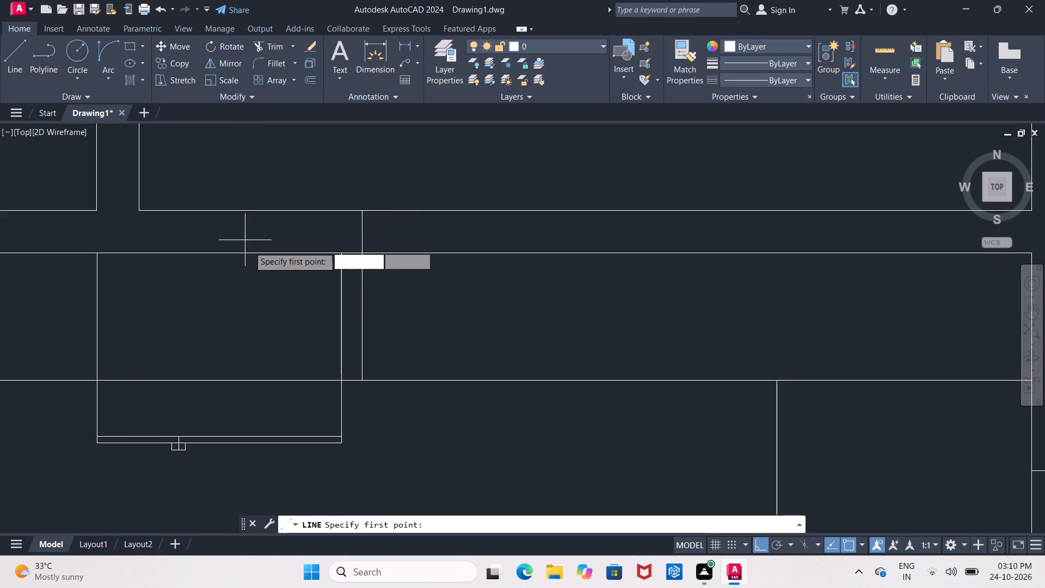
scroll(295, 261, up, 1)
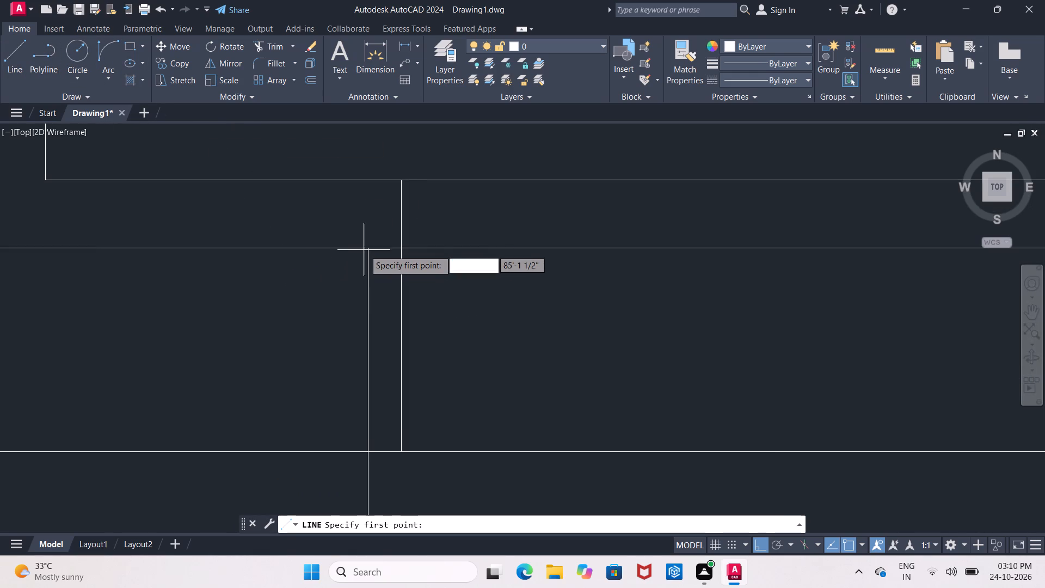
click(364, 250)
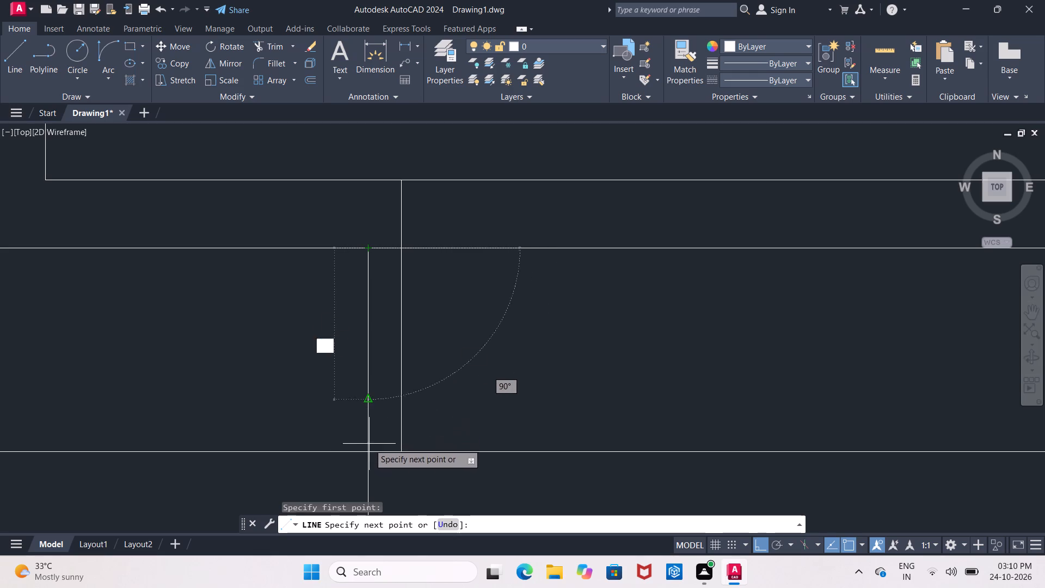
click(370, 451)
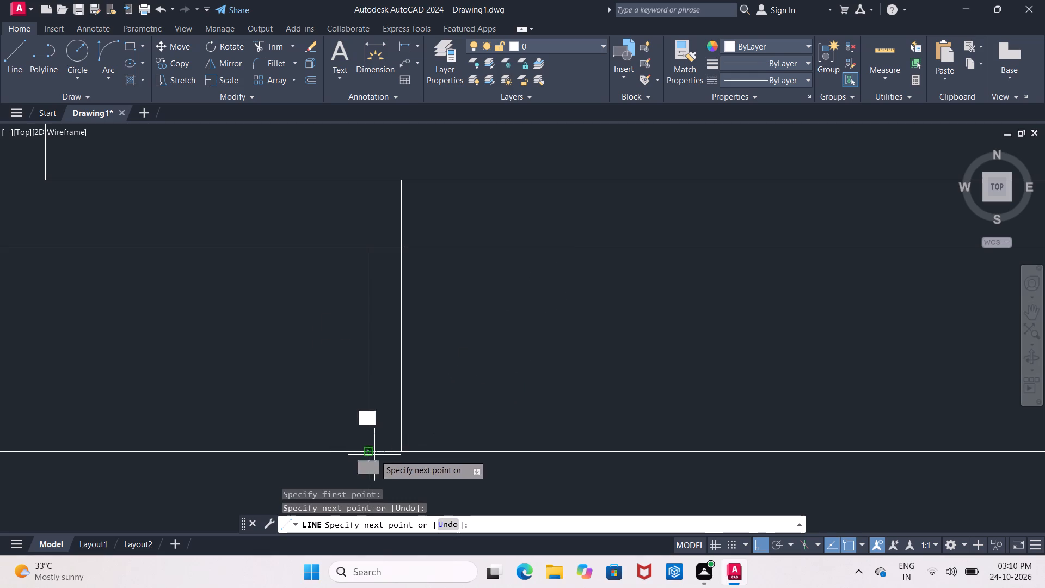
key(Escape)
Trim away the part of the stretched vertical line that lies within the kitchen wall's thickness.
text(tr)
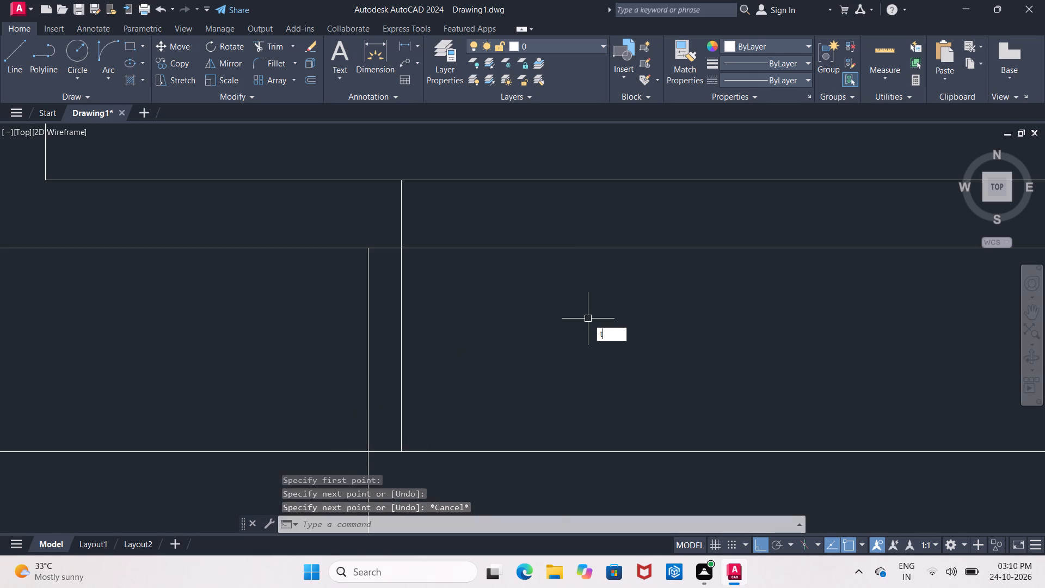
key(space)
key(space)
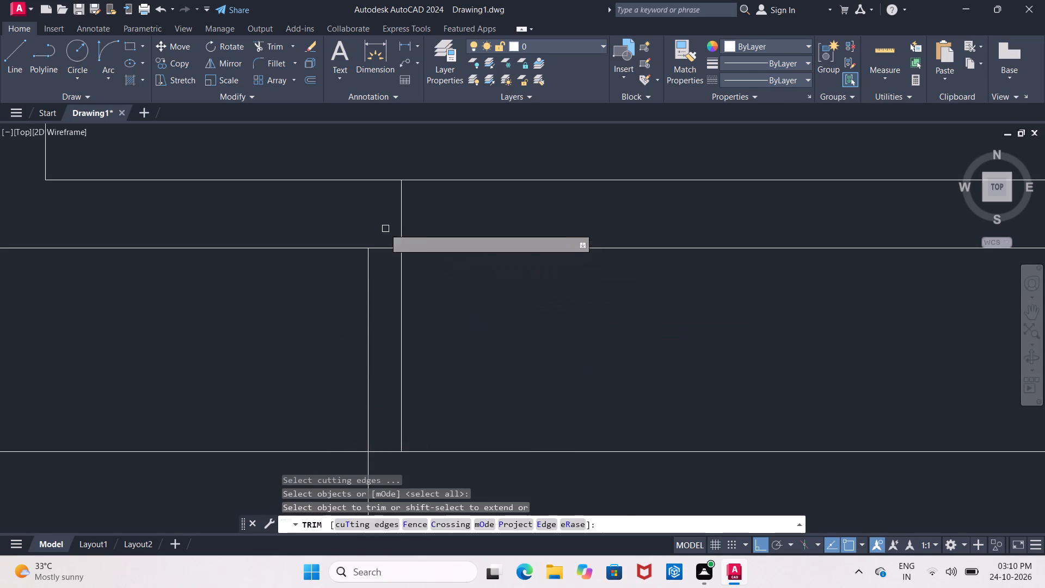
drag(383, 226, 441, 229)
click(512, 236)
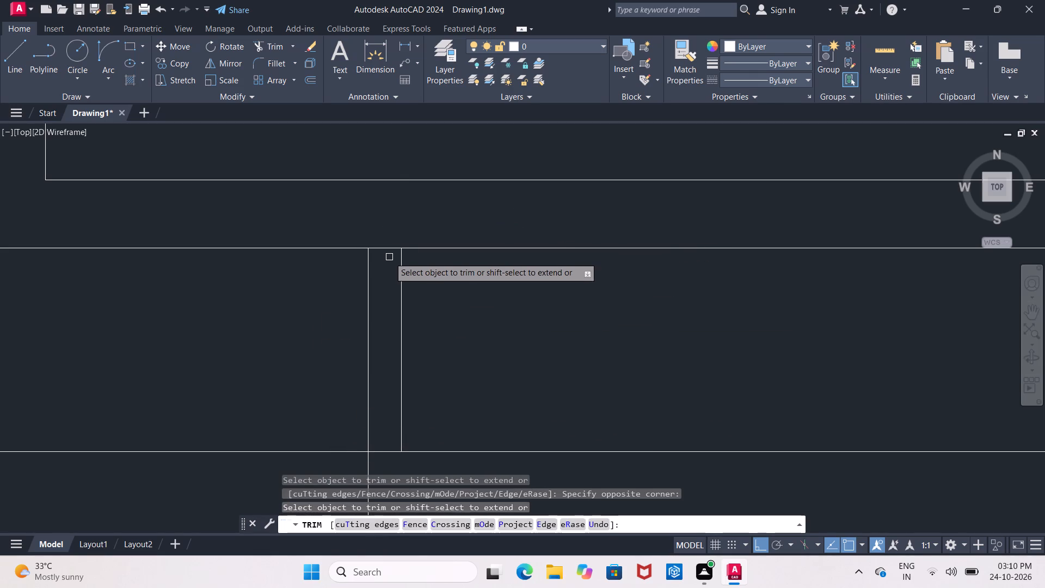